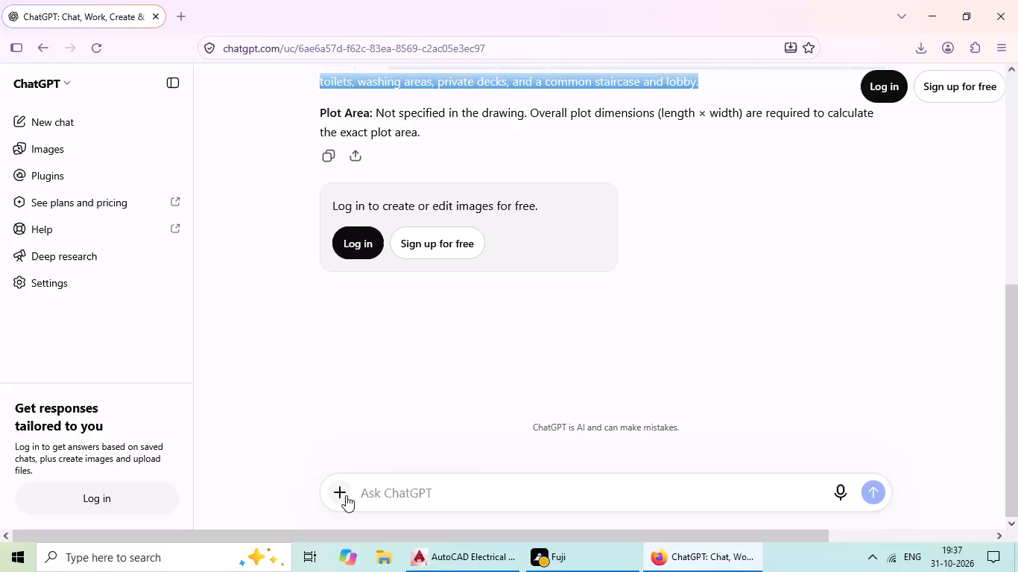
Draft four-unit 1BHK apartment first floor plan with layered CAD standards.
Attach the first floor plan image to a new message in the current chat.
left_click(347, 495)
left_click(380, 290)
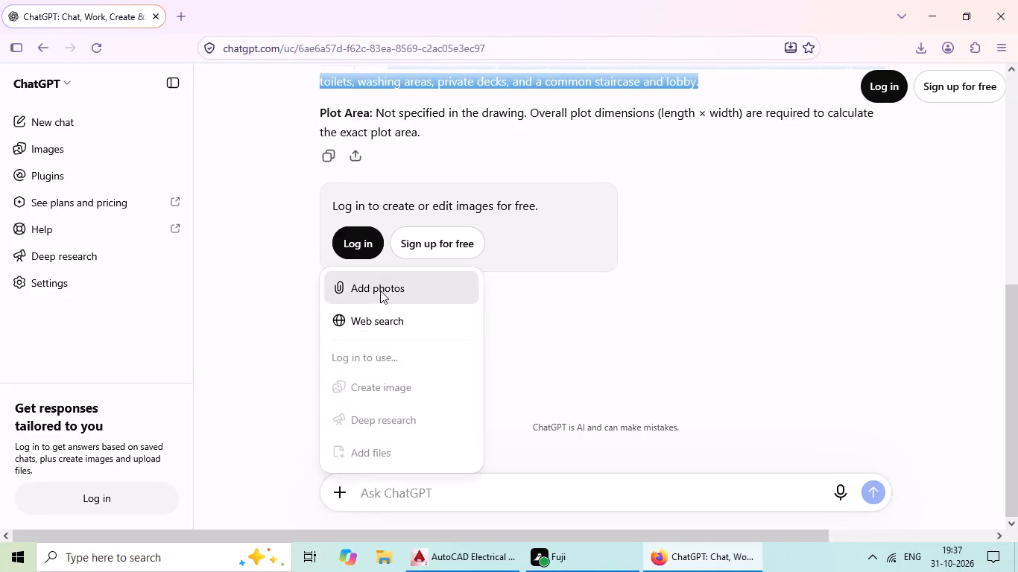
left_click_drag(266, 247, 274, 256)
left_click(384, 326)
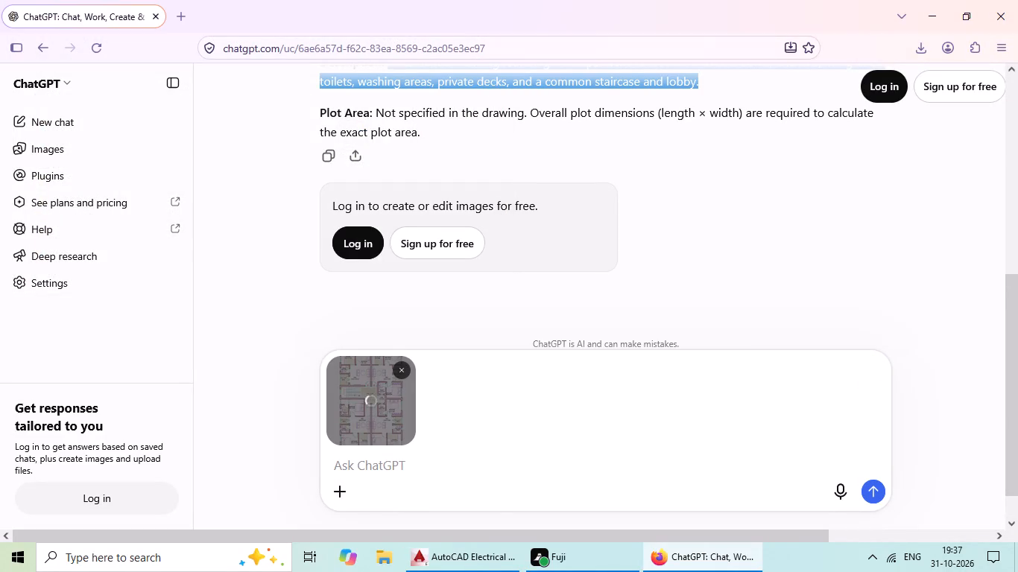
Send the prompt "GIVE plot AREA" with the attached floor plan and review the reply.
left_click(388, 464)
type("GI")
type("VR")
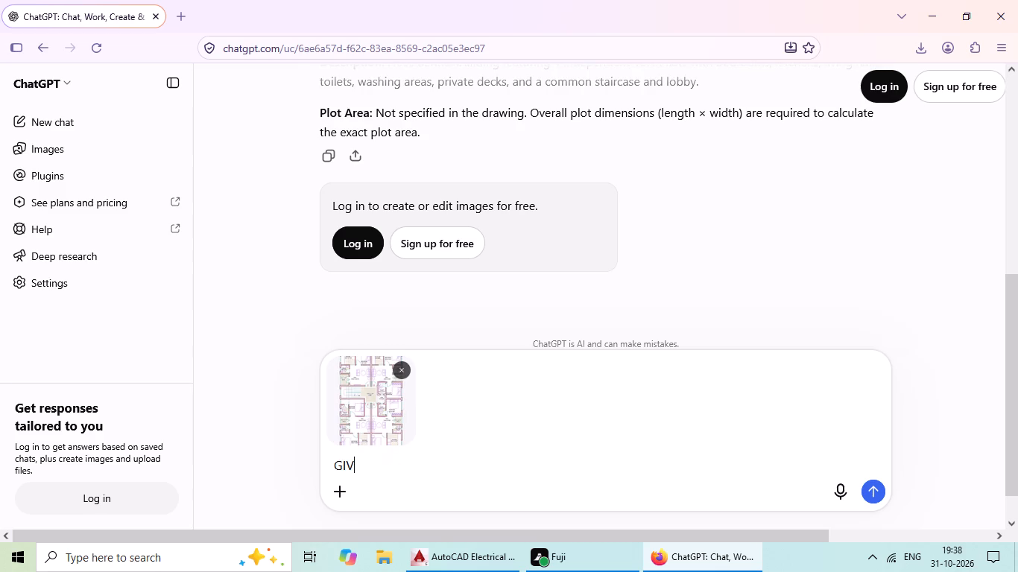
key("shift+BackSpace")
type("E")
key("space")
type("plot")
key("space")
type("AREA")
left_click(882, 495)
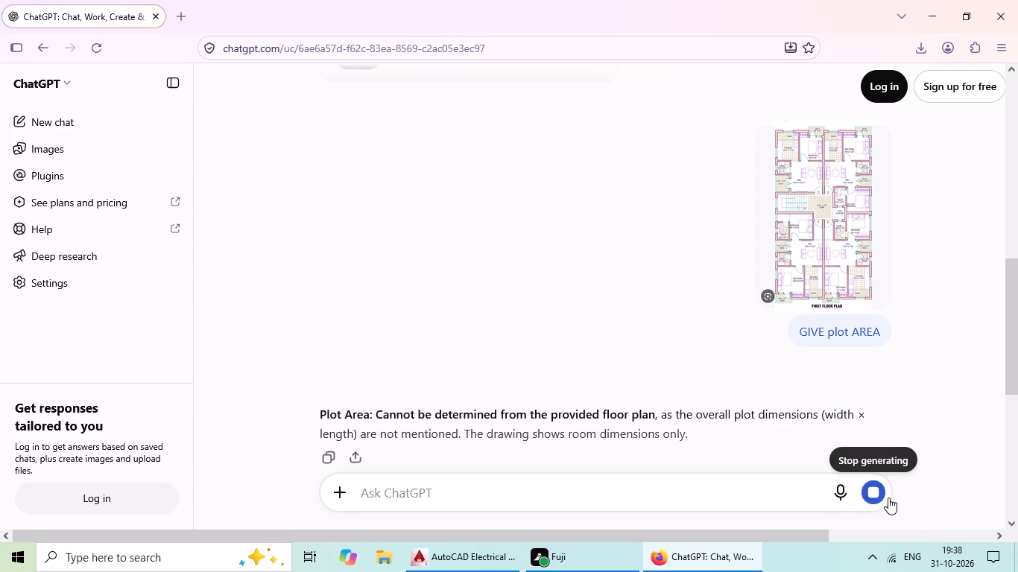
scroll(725, 395, "down", 4)
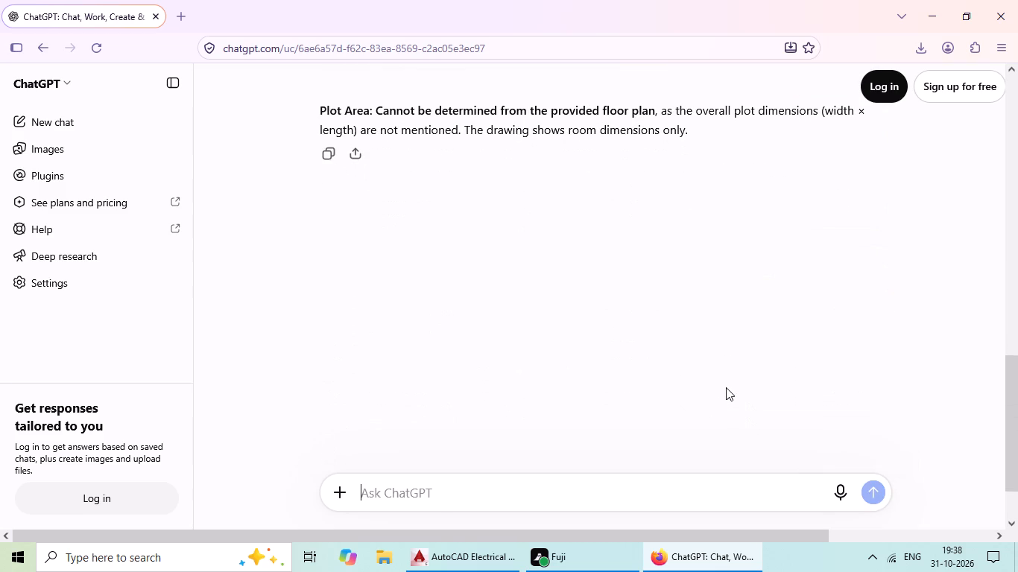
scroll(716, 385, "up", 3)
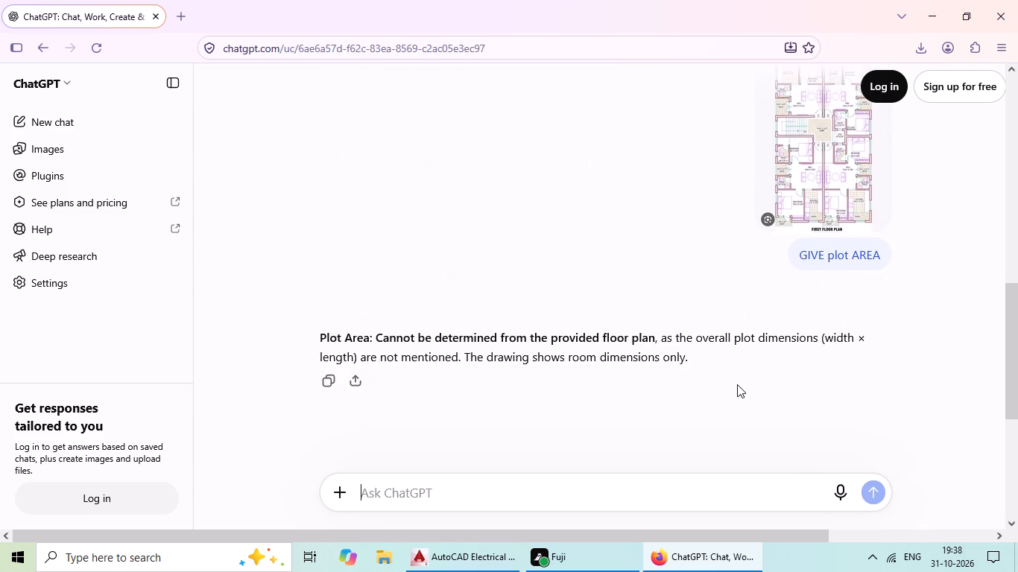
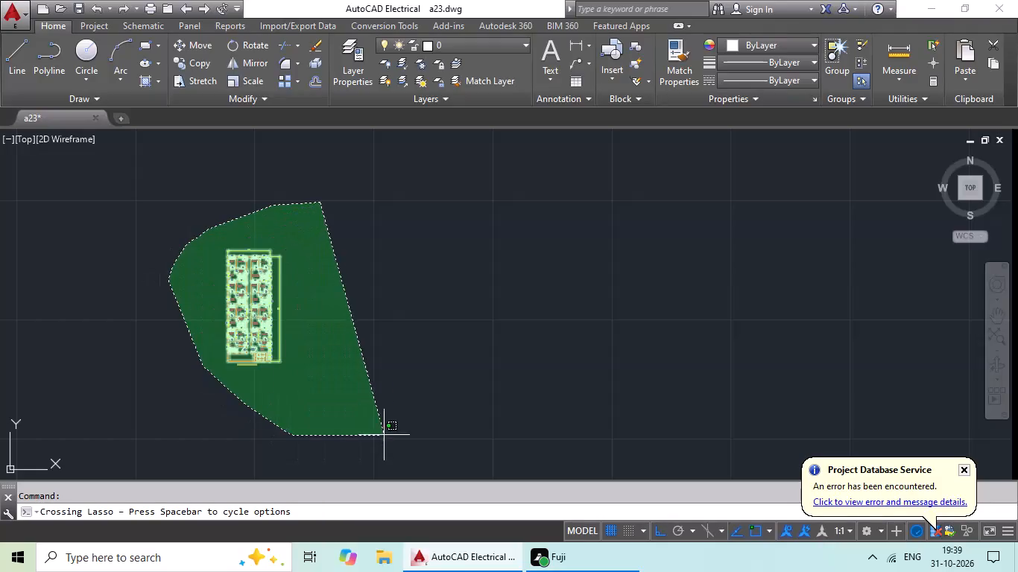
Erase the entire selected floor plan drawing from model space.
key("Delete")
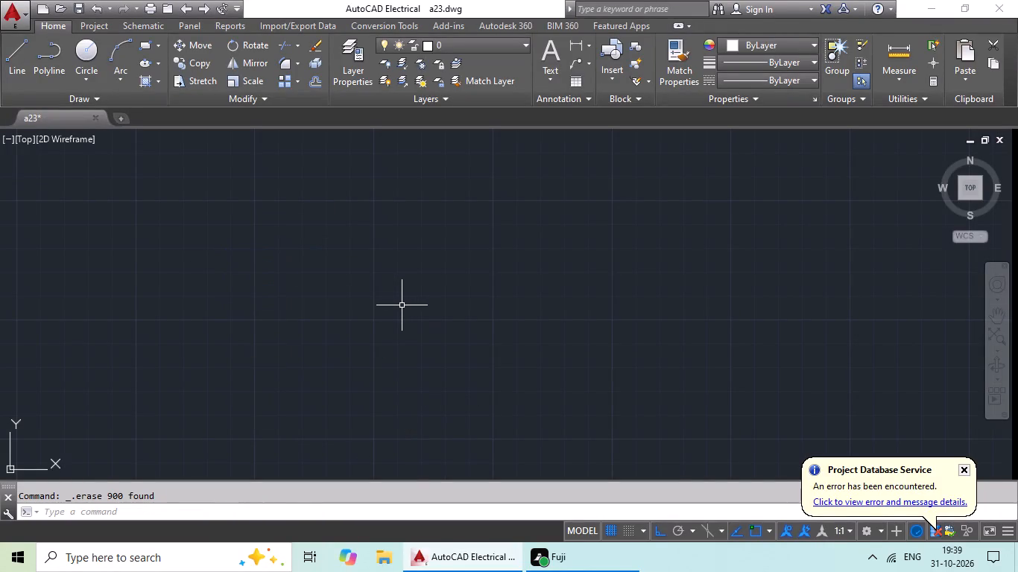
Turn on session logging with the LOGFILEON command.
type("log")
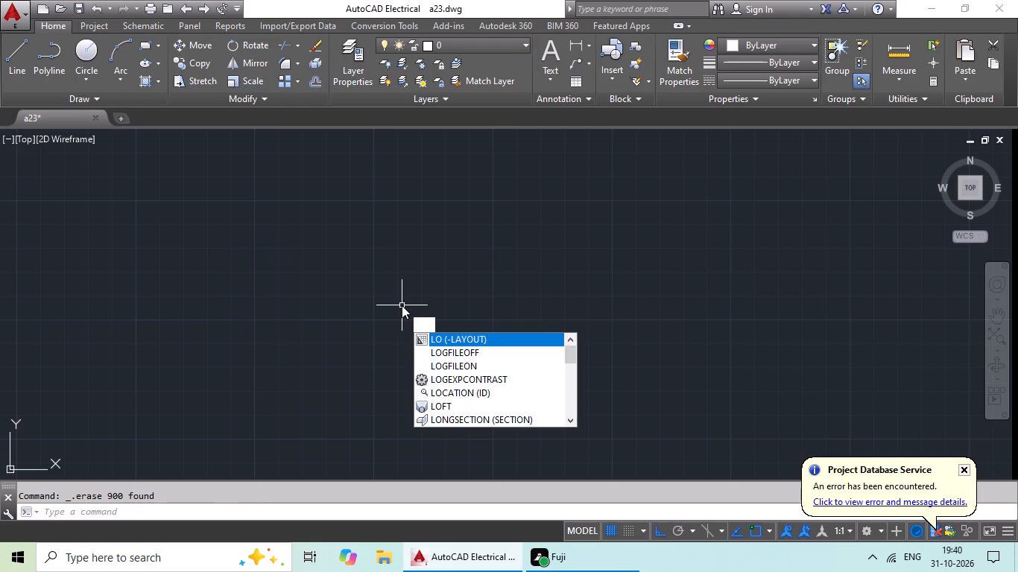
key("g")
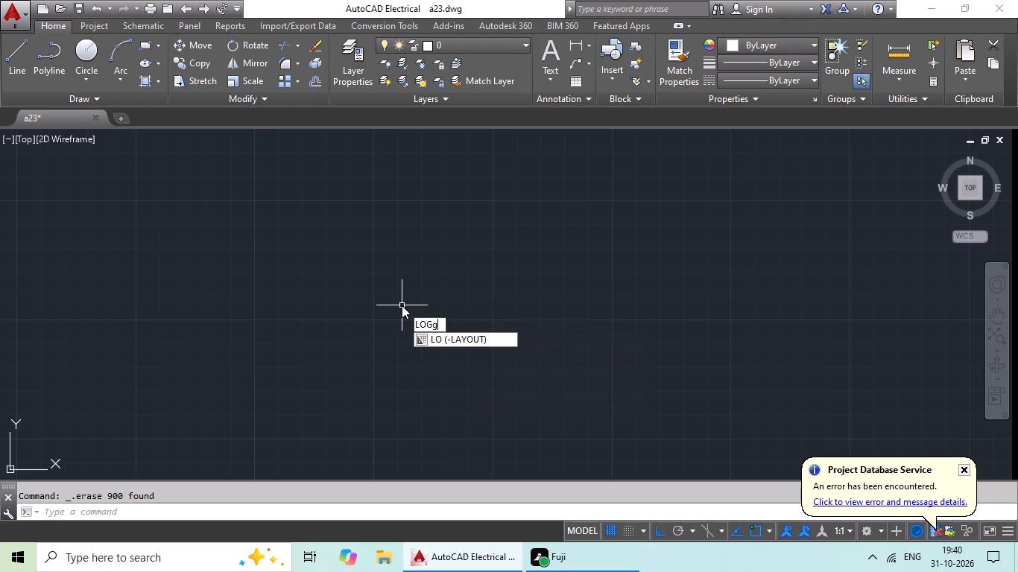
key("BackSpace")
type("li")
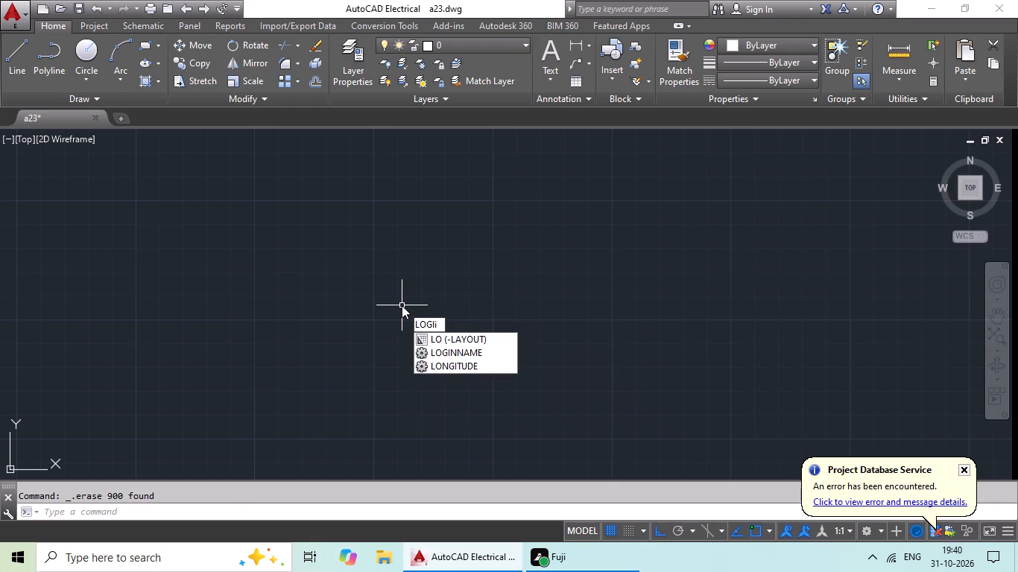
key("BackSpace")
key("BackSpace")
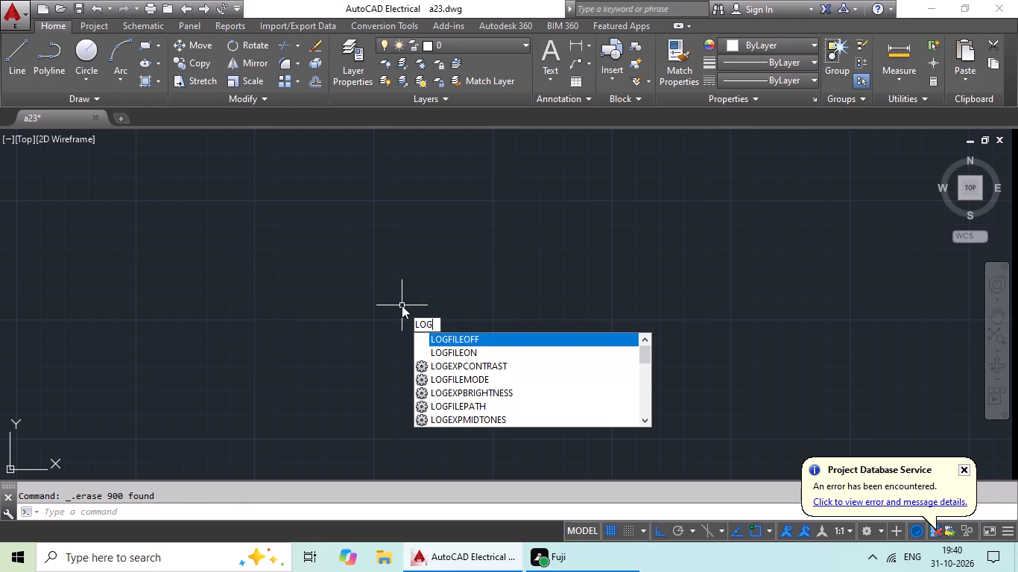
left_click(495, 352)
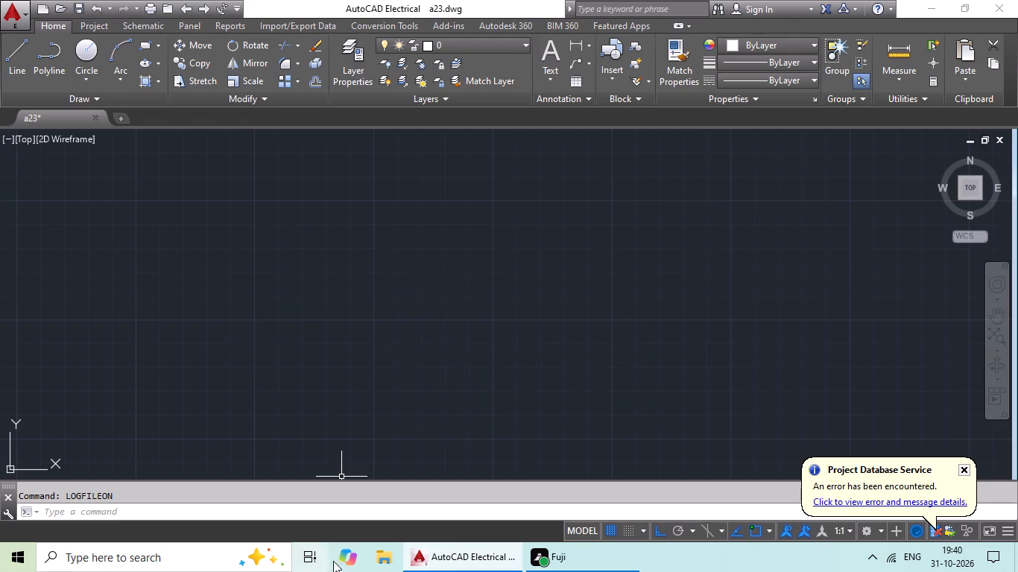
Turn off the drawing grid display.
left_click(613, 526)
Draw a closed rectangular outer boundary with the Line command, 50' wide and 75' high.
left_click_drag(13, 63, 17, 78)
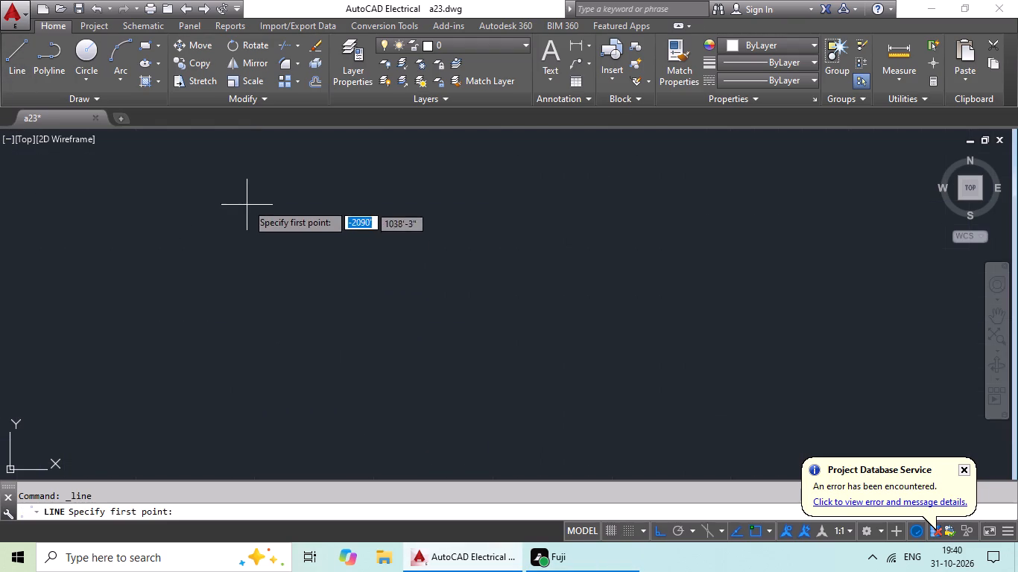
left_click(195, 188)
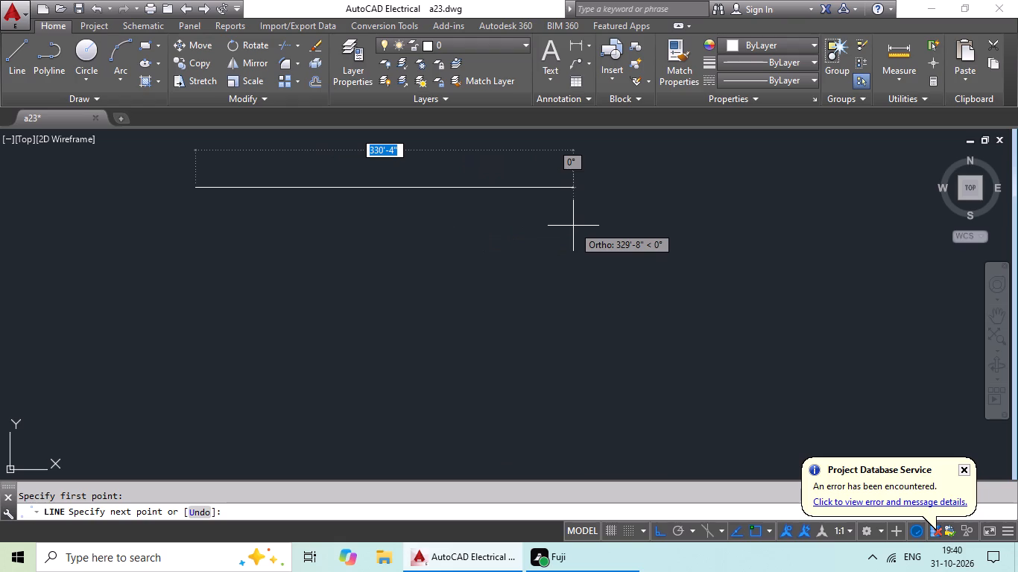
type("50'")
key("Return")
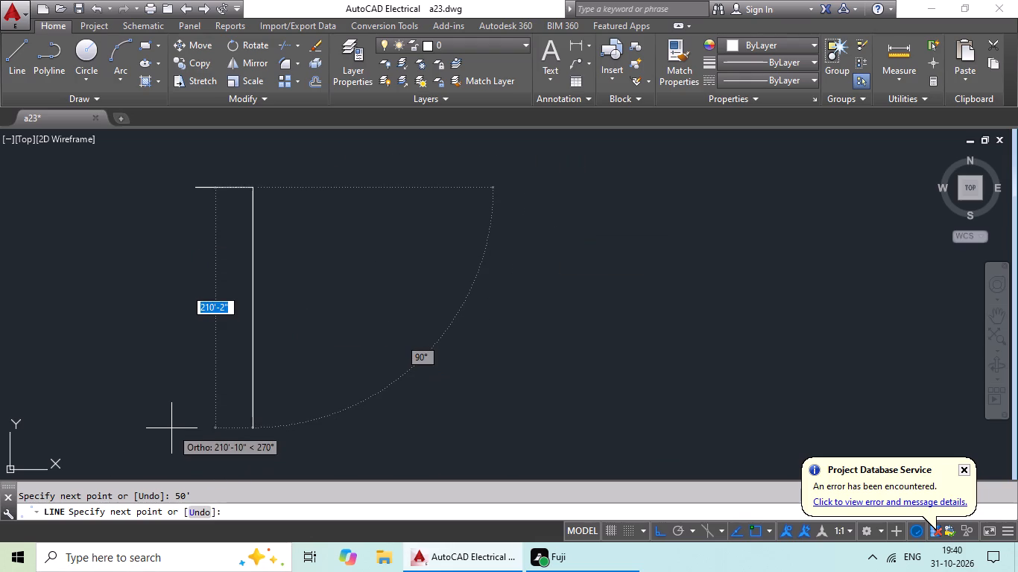
type("75'")
key("Return")
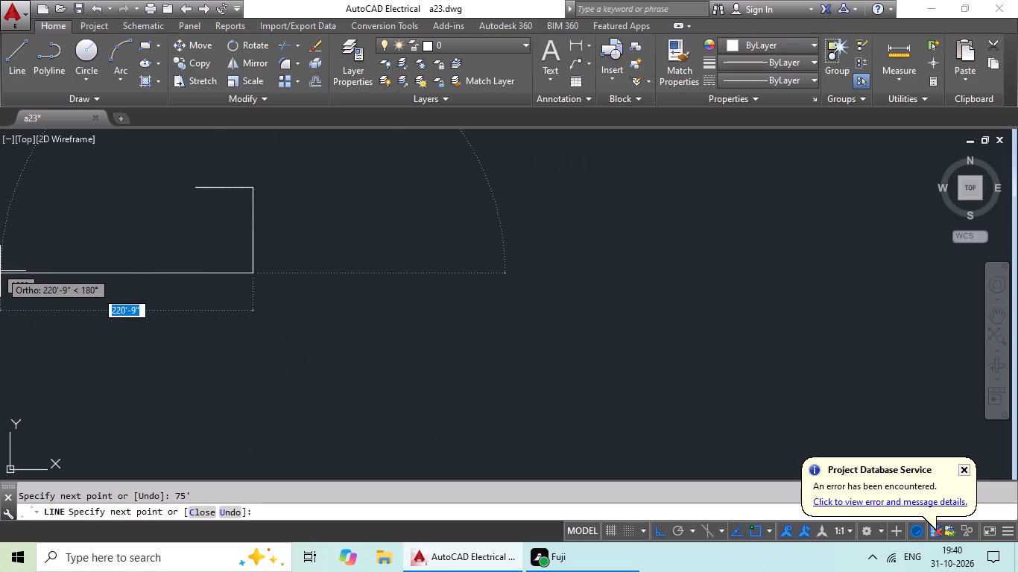
type("50'")
key("Return")
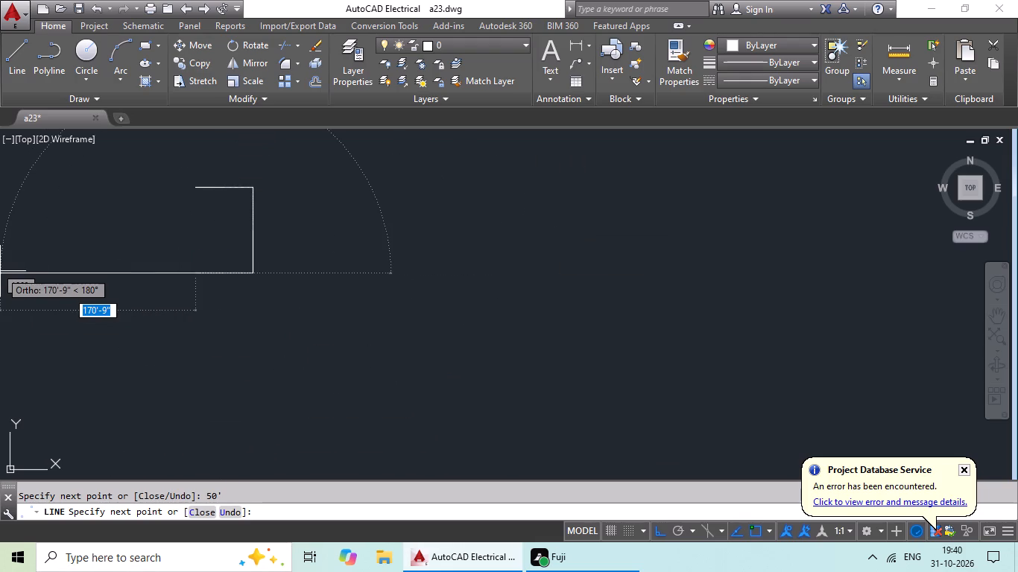
middle_click_drag(191, 182, 224, 264)
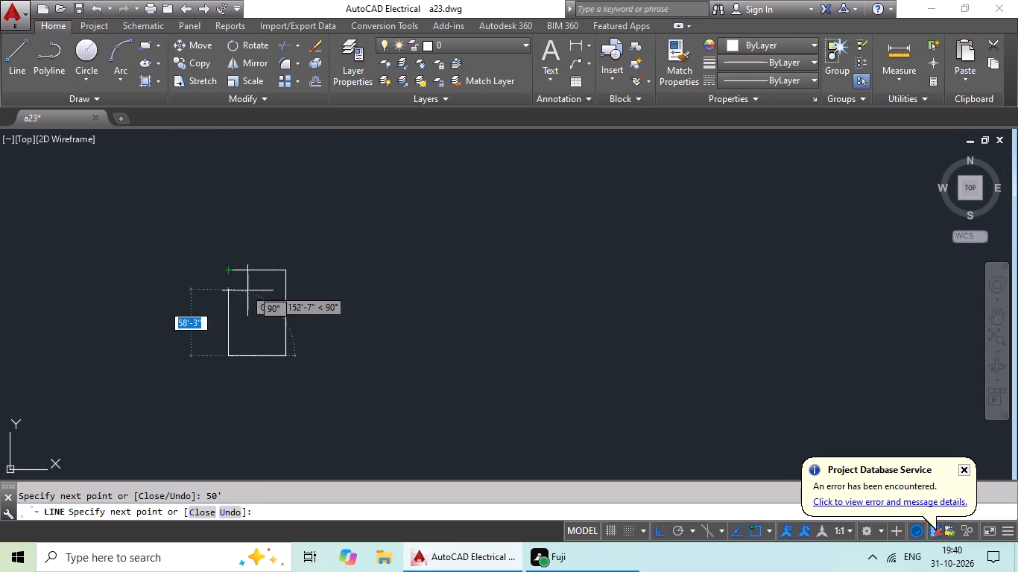
scroll(247, 289, "up", 4)
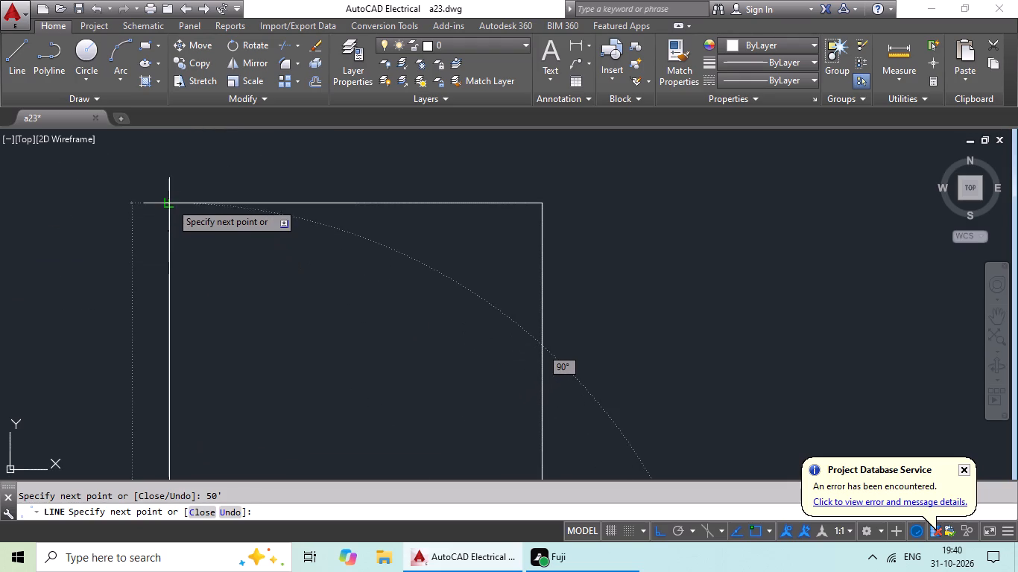
left_click(168, 205)
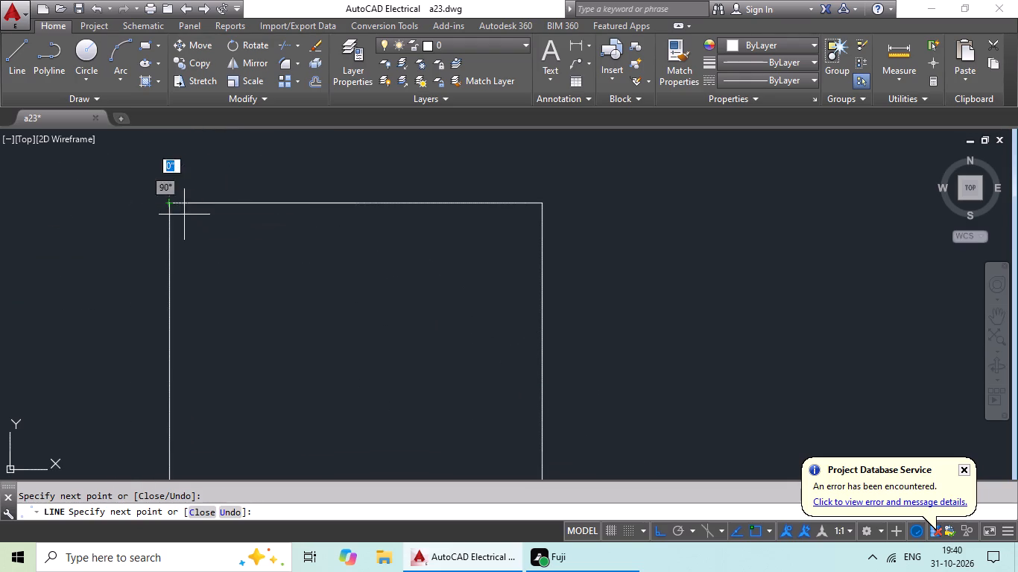
scroll(258, 299, "down", 2)
middle_click_drag(260, 307, 376, 252)
key("Escape")
Offset all four sides of the rectangle 9" inward to form the outer walls.
scroll(359, 288, "up", 2)
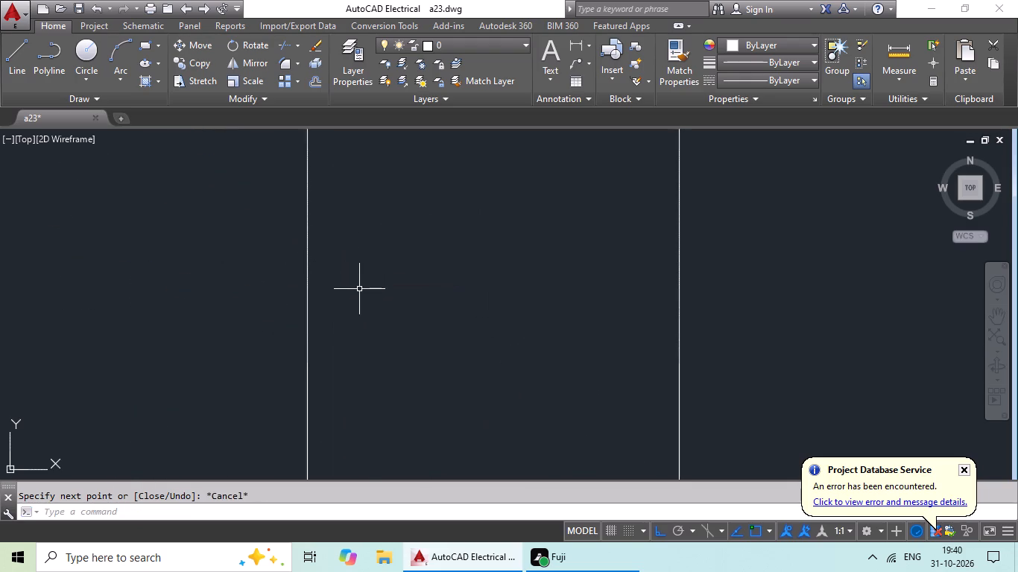
middle_click_drag(358, 290, 218, 290)
scroll(224, 288, "down", 2)
middle_click_drag(234, 293, 147, 258)
middle_click_drag(174, 276, 317, 305)
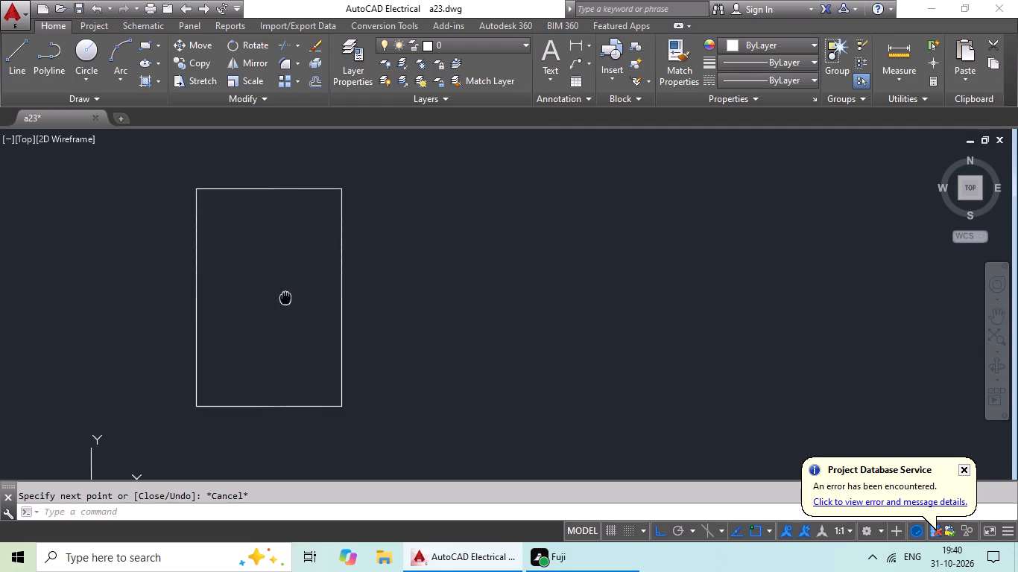
middle_click_drag(317, 305, 403, 326)
key("Escape")
key("o")
key("Return")
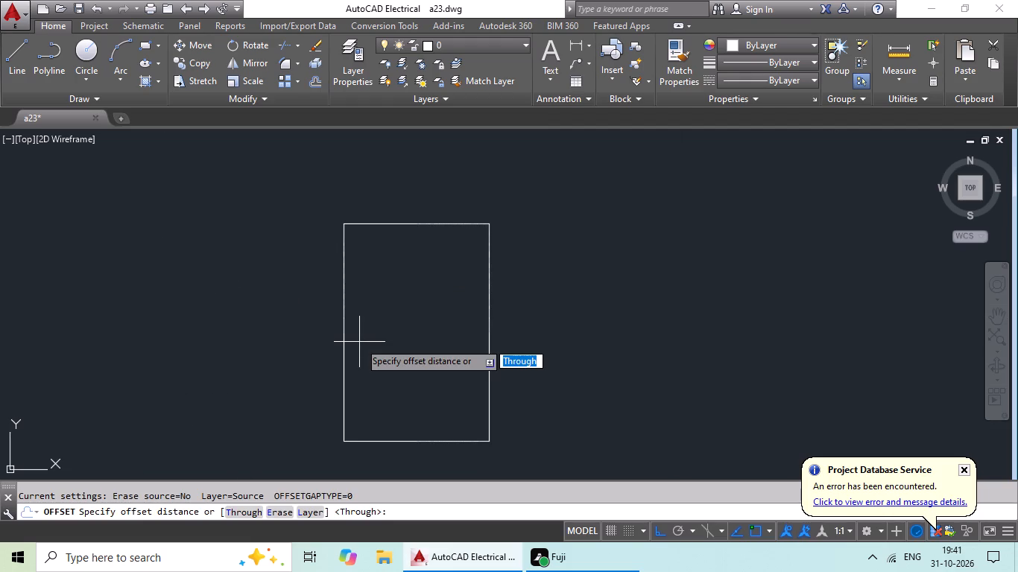
key("9")
key("shift+quotedbl")
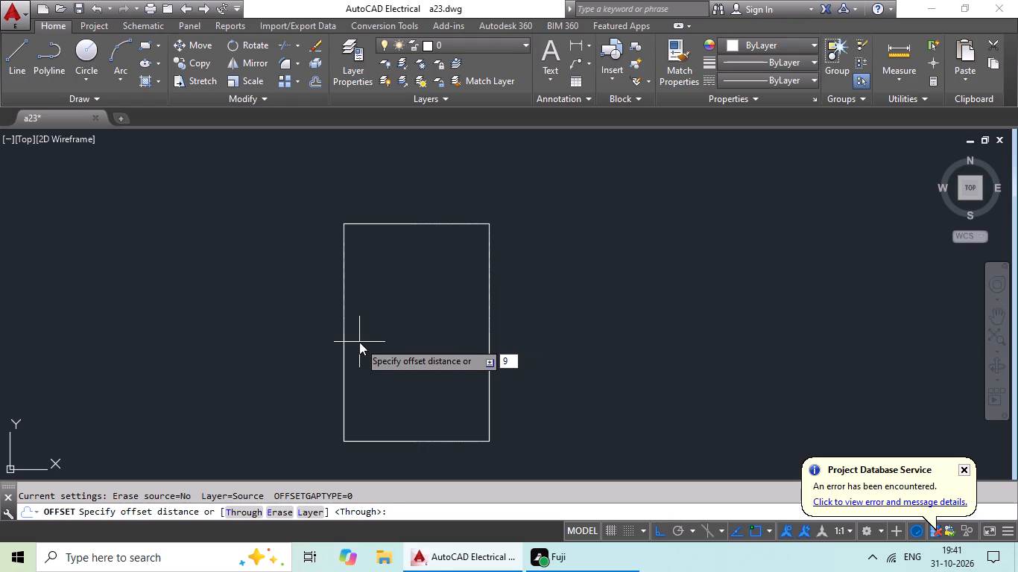
key("Return")
left_click(452, 224)
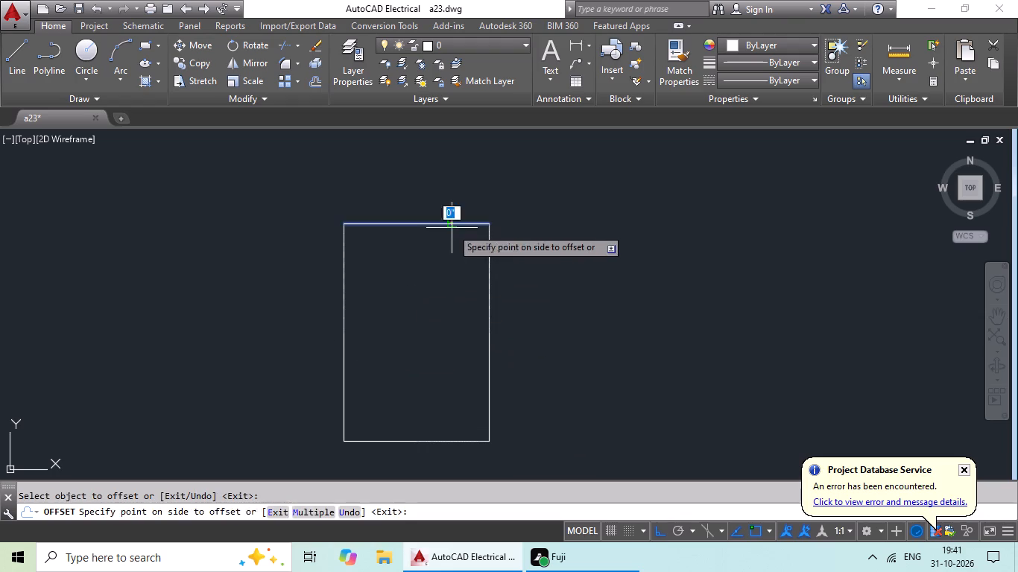
left_click(444, 285)
left_click(344, 352)
left_click(387, 345)
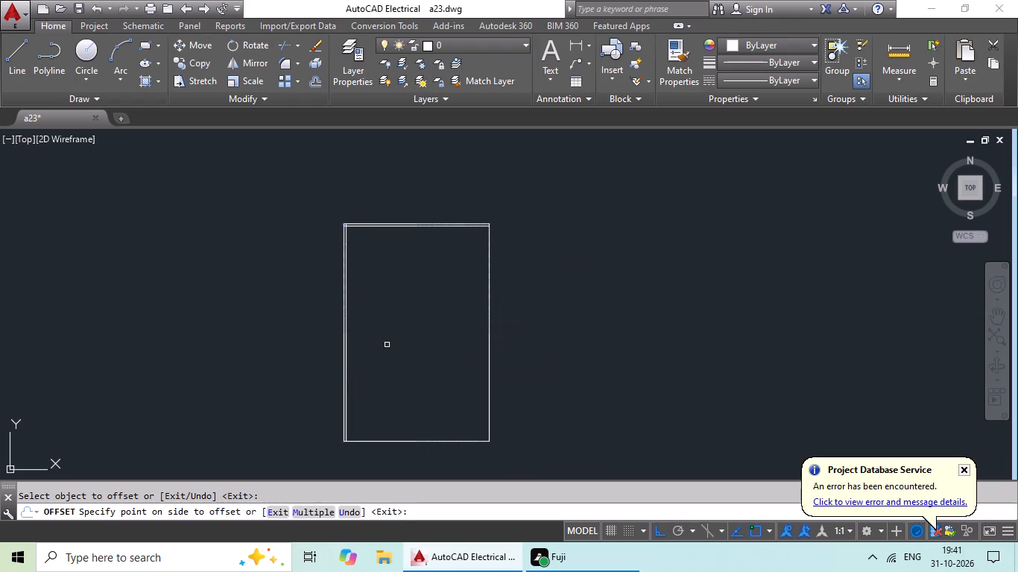
left_click_drag(490, 343, 431, 357)
left_click(420, 359)
left_click_drag(419, 442, 426, 430)
left_click(448, 409)
scroll(460, 367, "up", 1)
scroll(460, 367, "down", 1)
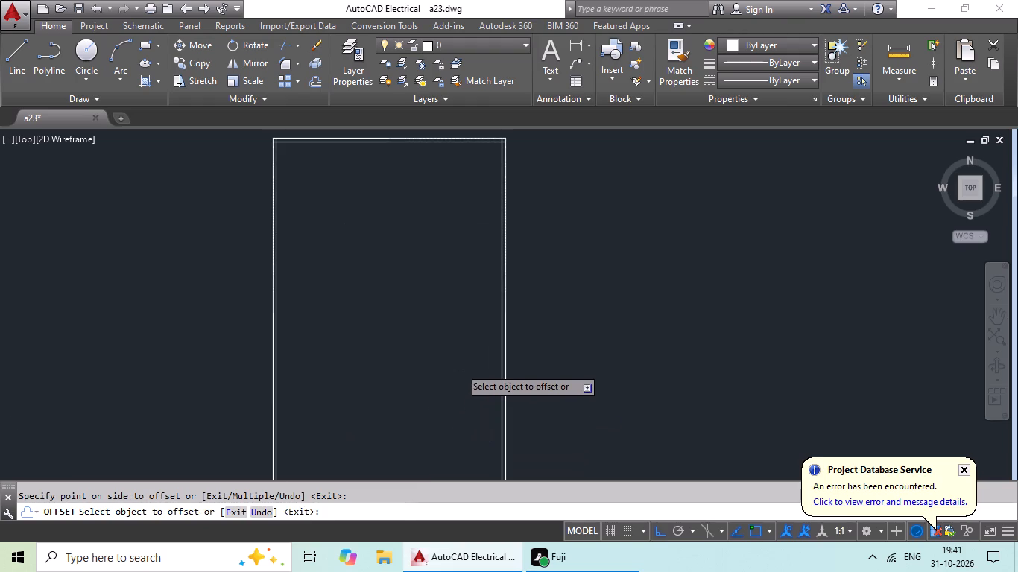
key("Escape")
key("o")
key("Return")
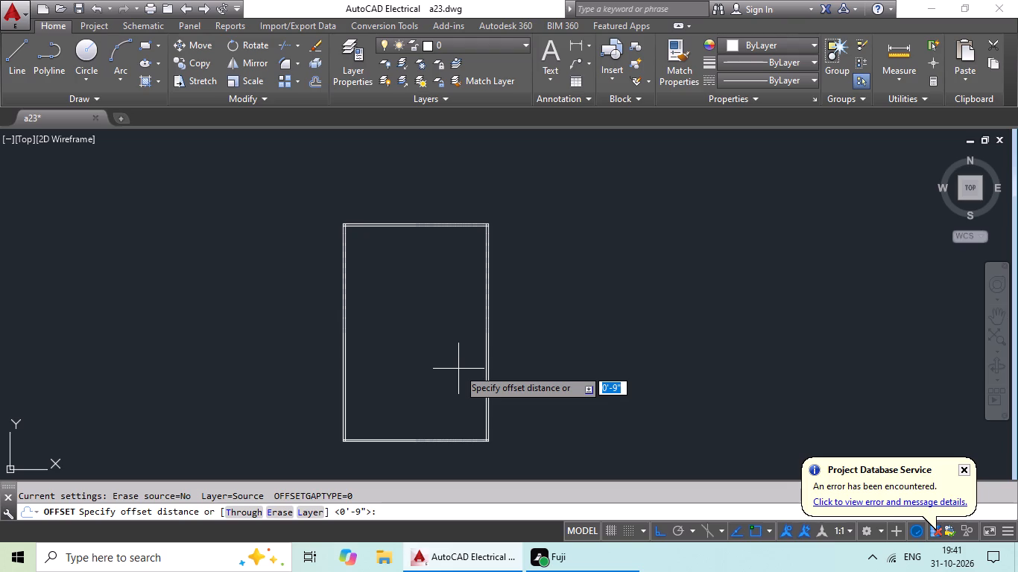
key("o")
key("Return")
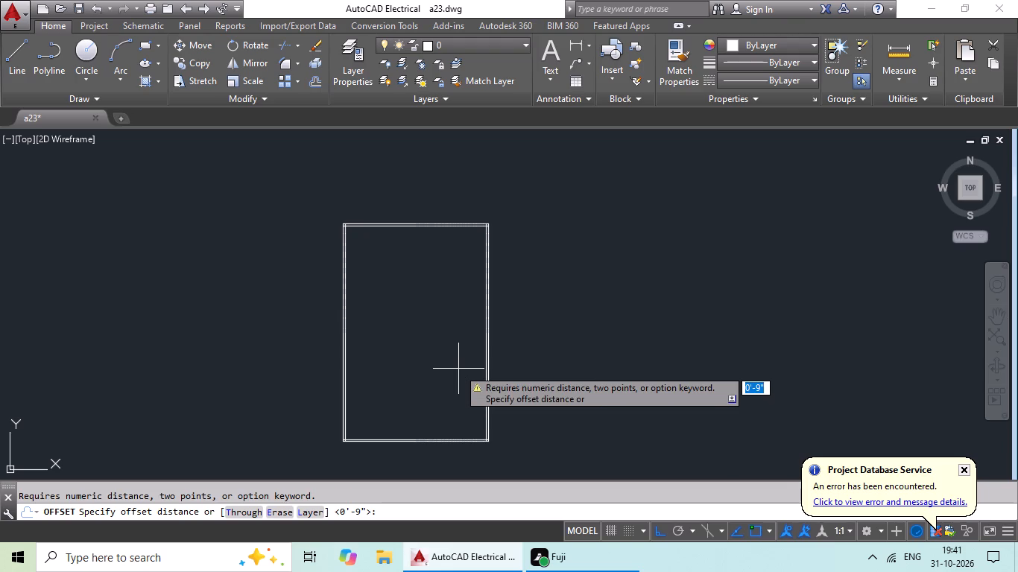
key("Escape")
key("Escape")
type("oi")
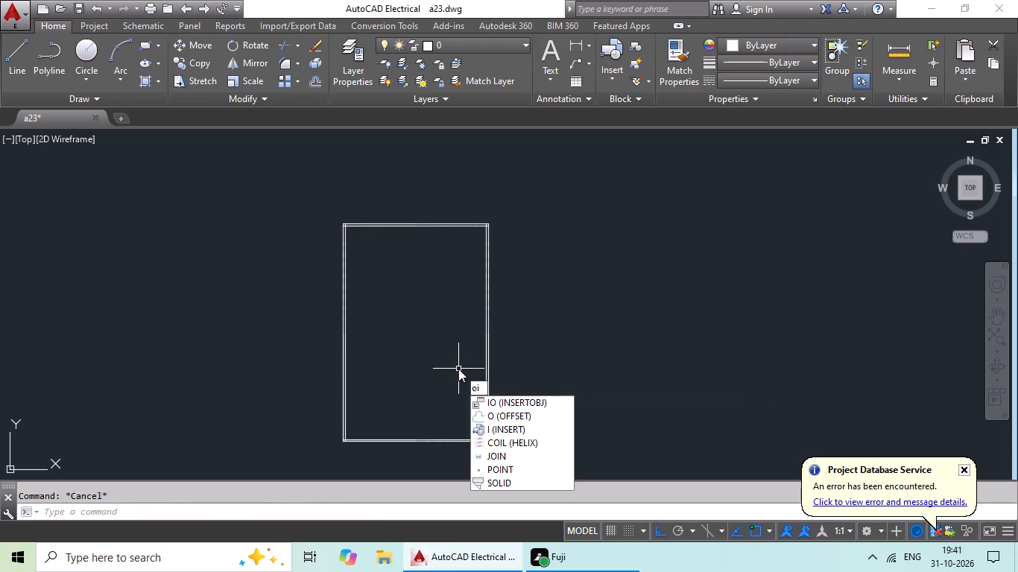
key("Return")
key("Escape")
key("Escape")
Offset the inner line of the left outer wall 8'4" to the right, into the plan.
key("o")
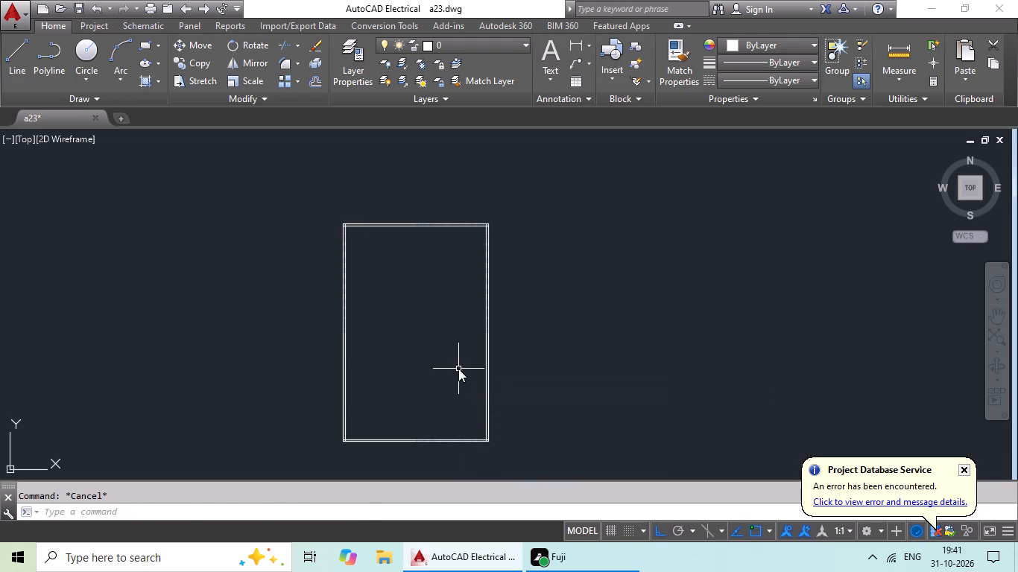
key("Return")
type("8'4\"")
key("Return")
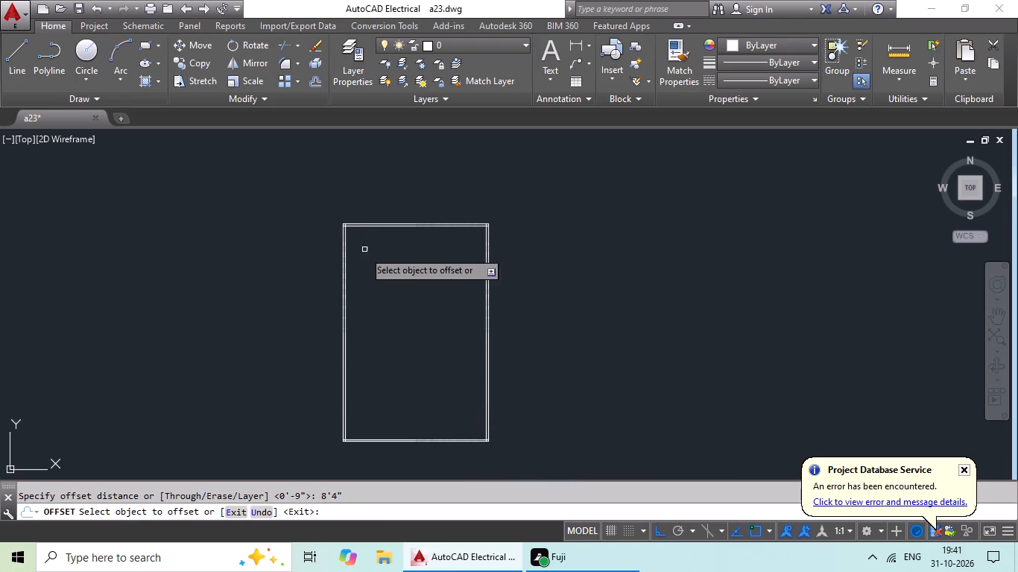
left_click(345, 279)
left_click(437, 279)
key("Escape")
key("Escape")
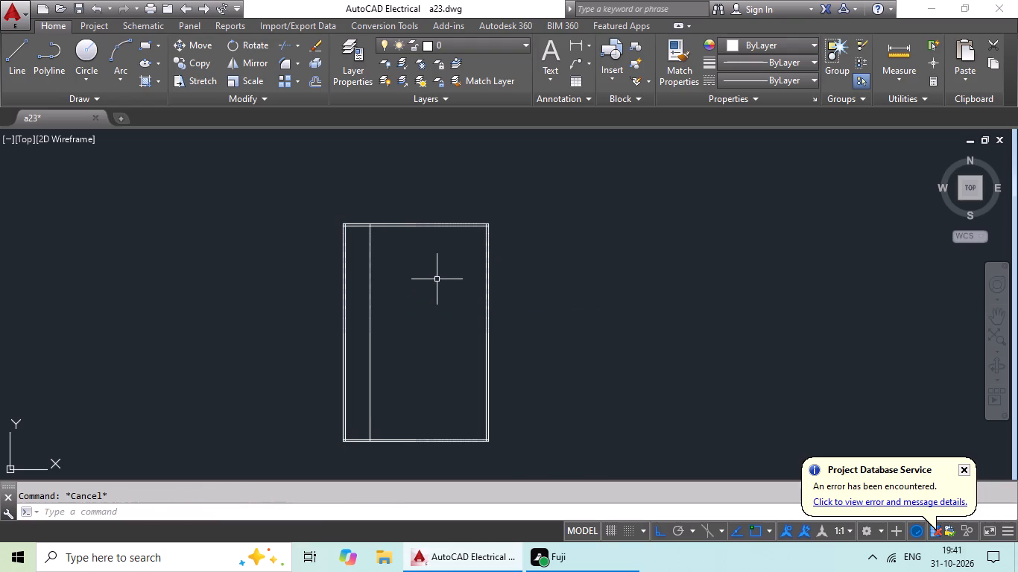
Offset the new vertical partition line 6" to the right to give the wall its thickness.
key("o")
key("Return")
type("6\"")
key("Return")
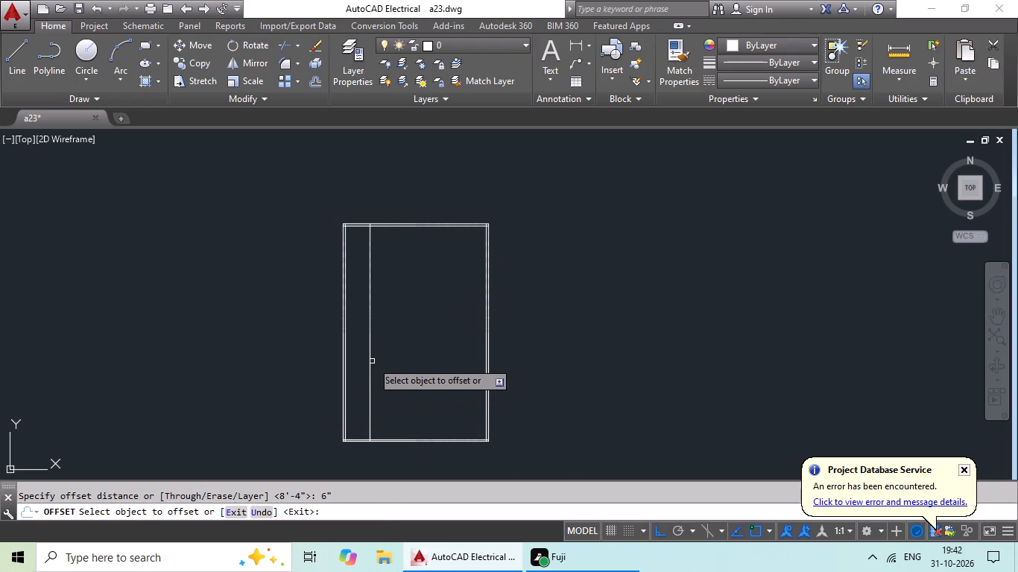
left_click(369, 366)
left_click(397, 355)
scroll(388, 261, "up", 2)
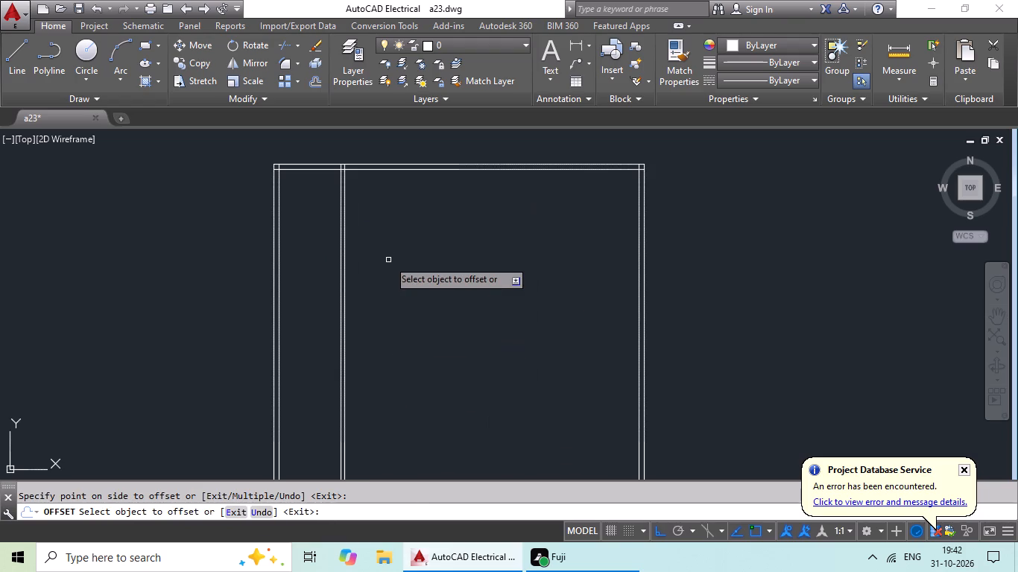
key("Escape")
Offset the right-hand line of the first partition wall 9' to the right.
key("o")
key("Return")
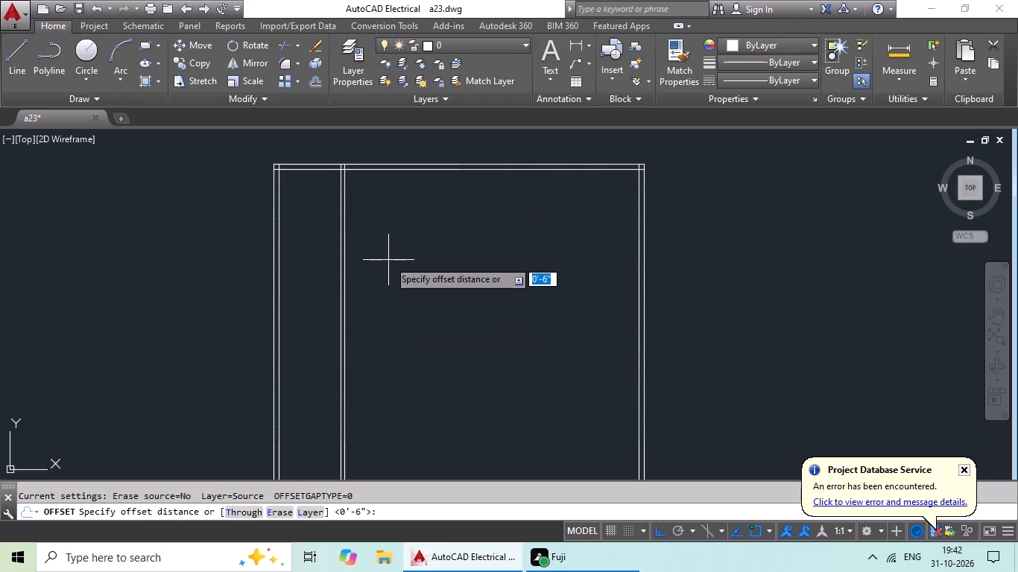
type("9'")
key("Return")
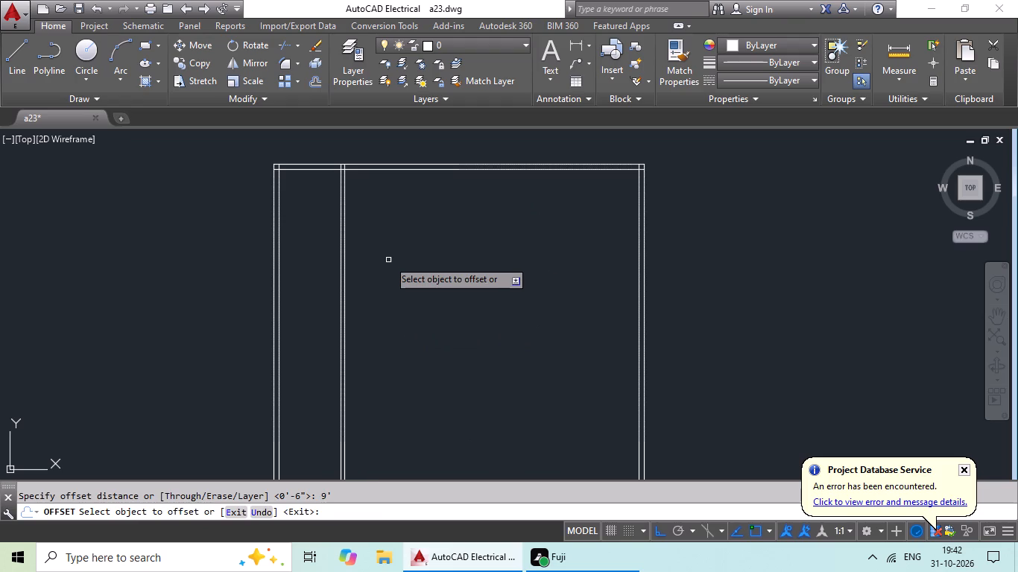
left_click_drag(343, 282, 356, 279)
left_click(477, 277)
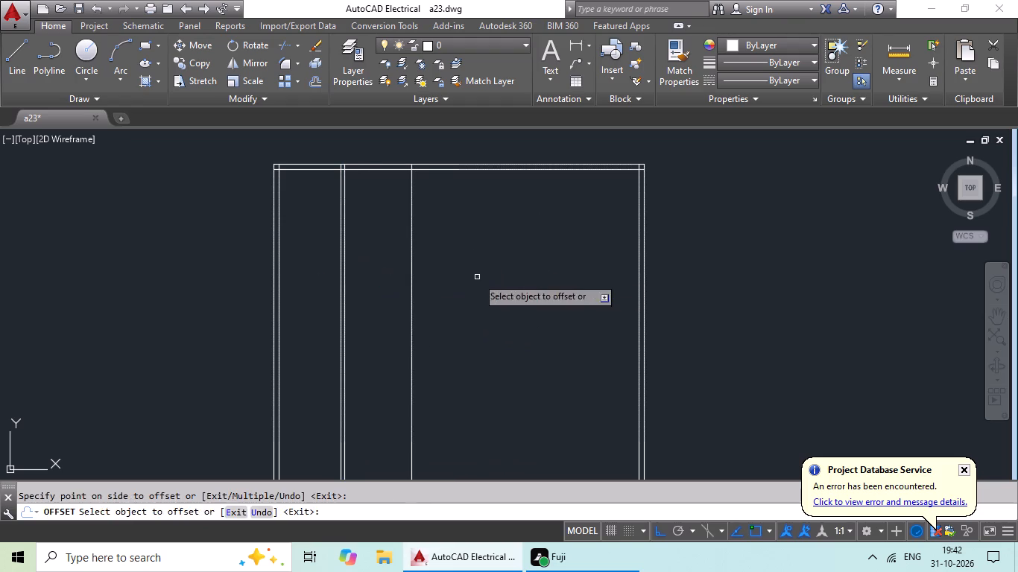
key("Escape")
key("Escape")
key("Escape")
Offset the second partition's vertical line 6" to the right to give the wall its thickness.
key("o")
key("Return")
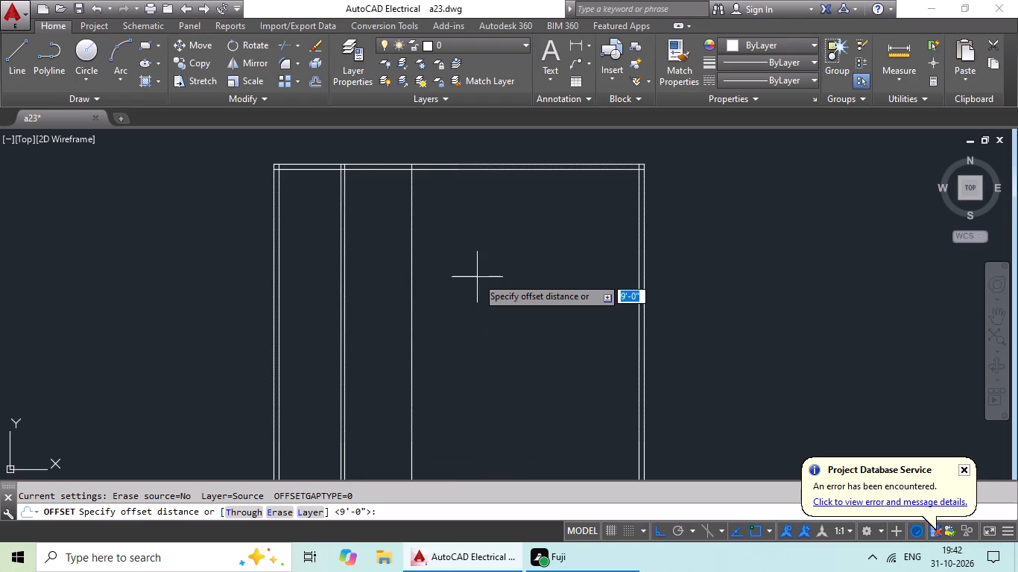
type("6\"")
key("Return")
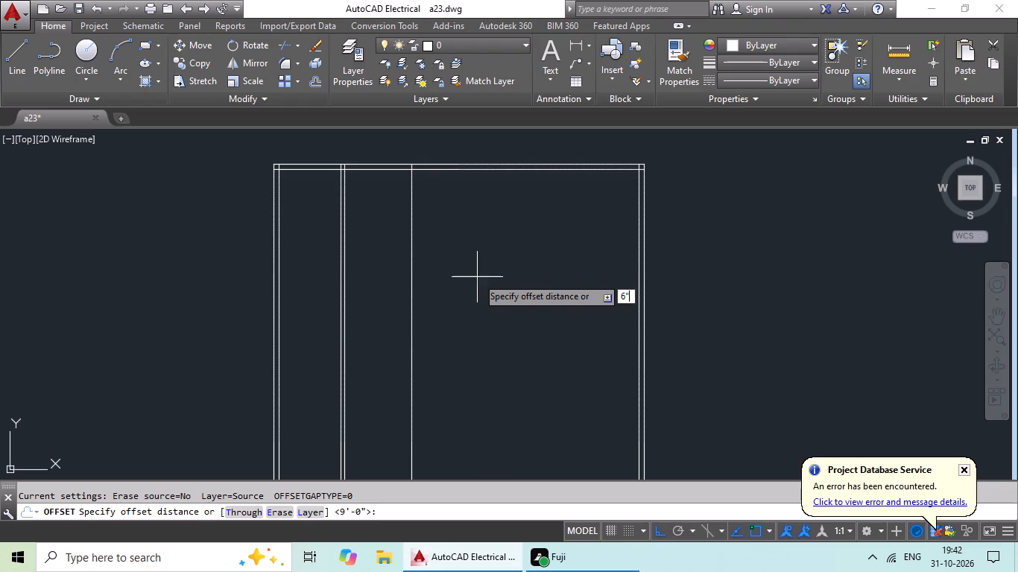
left_click(412, 291)
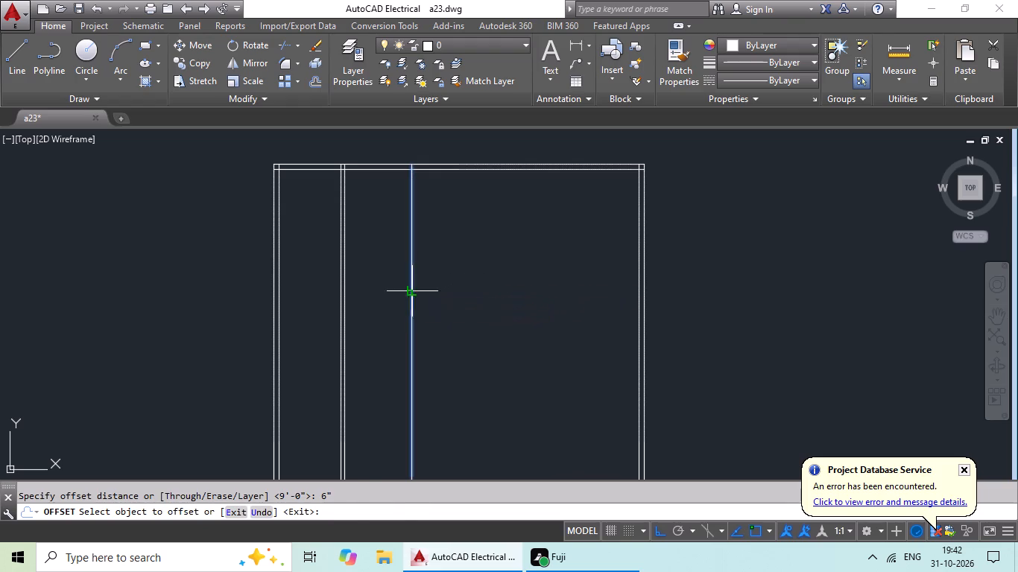
left_click(467, 292)
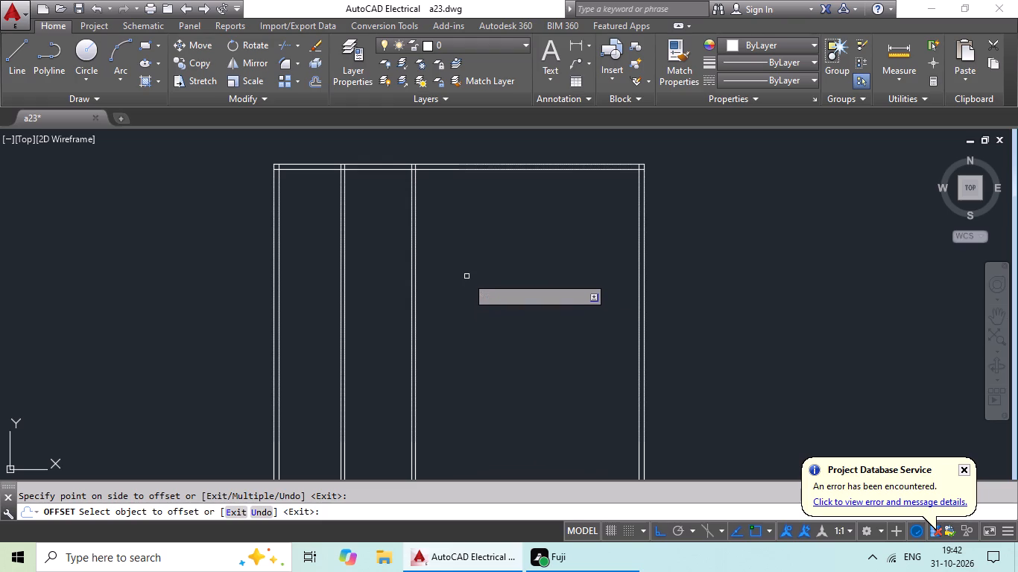
middle_click_drag(464, 269, 447, 349)
scroll(442, 282, "up", 2)
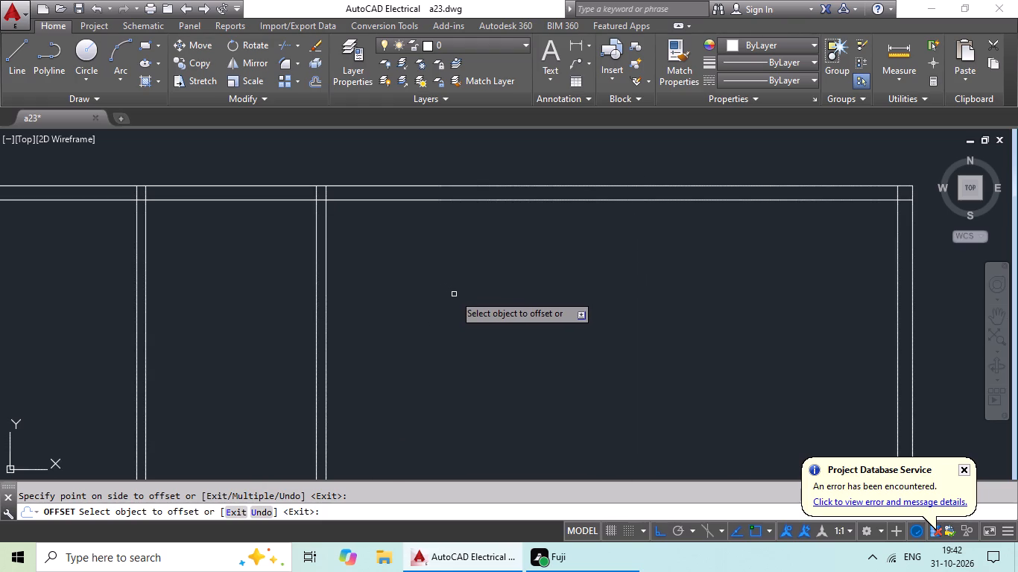
key("Escape")
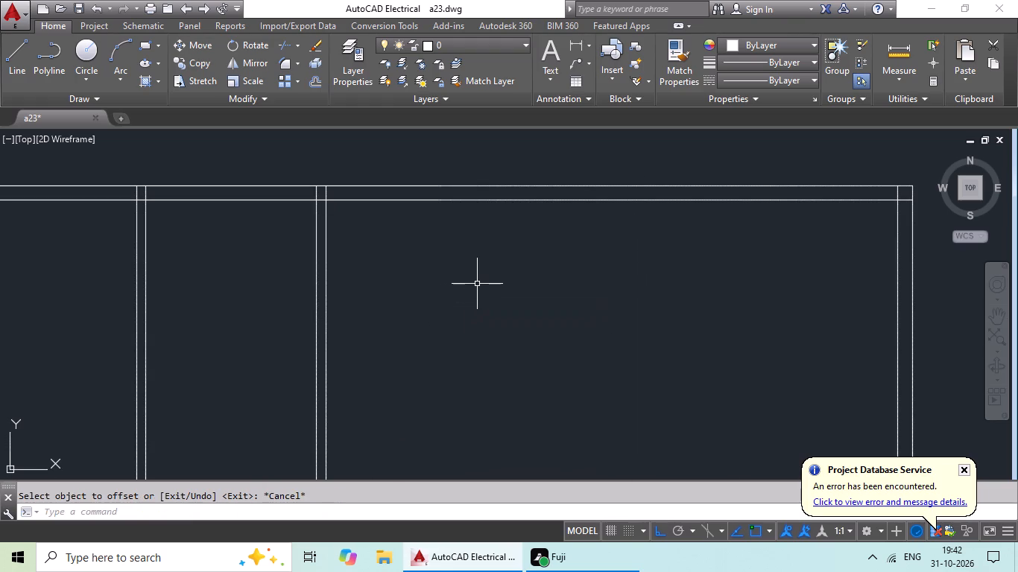
key("Escape")
key("Escape")
key("Escape")
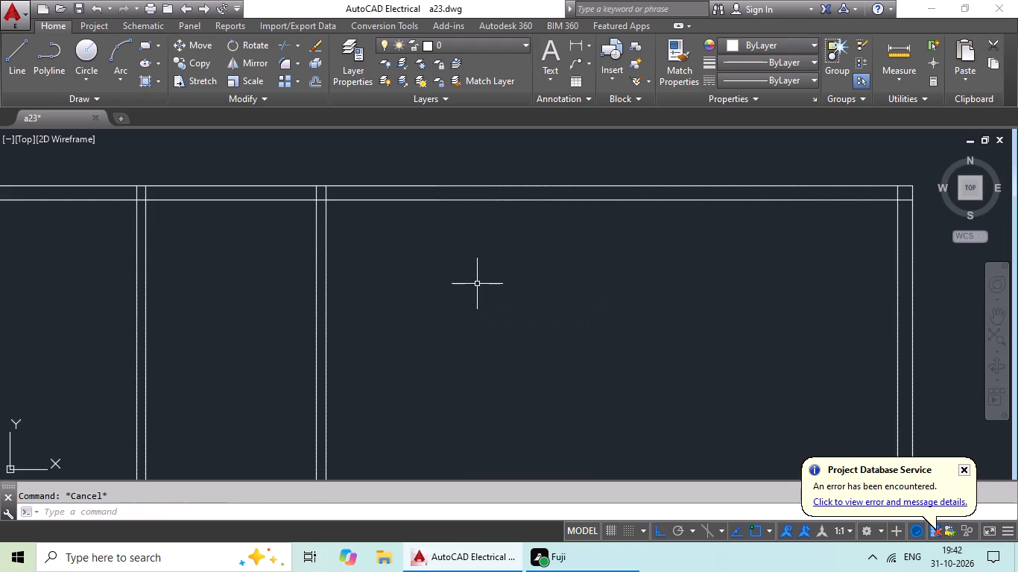
key("Escape")
key("Escape")
Offset the right-hand line of the second partition wall 9' to the right.
key("o")
key("Return")
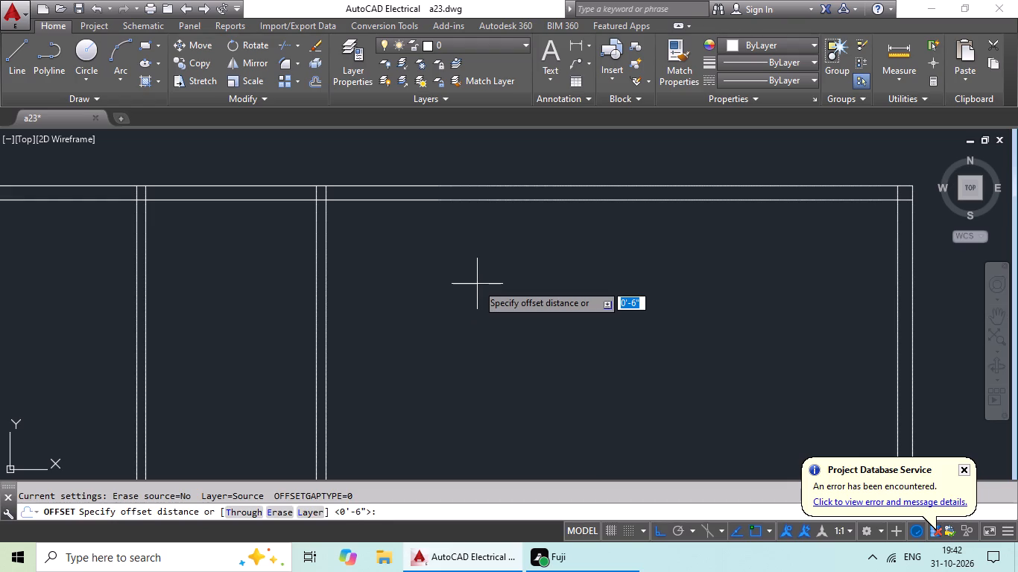
key("9")
key("apostrophe")
key("Return")
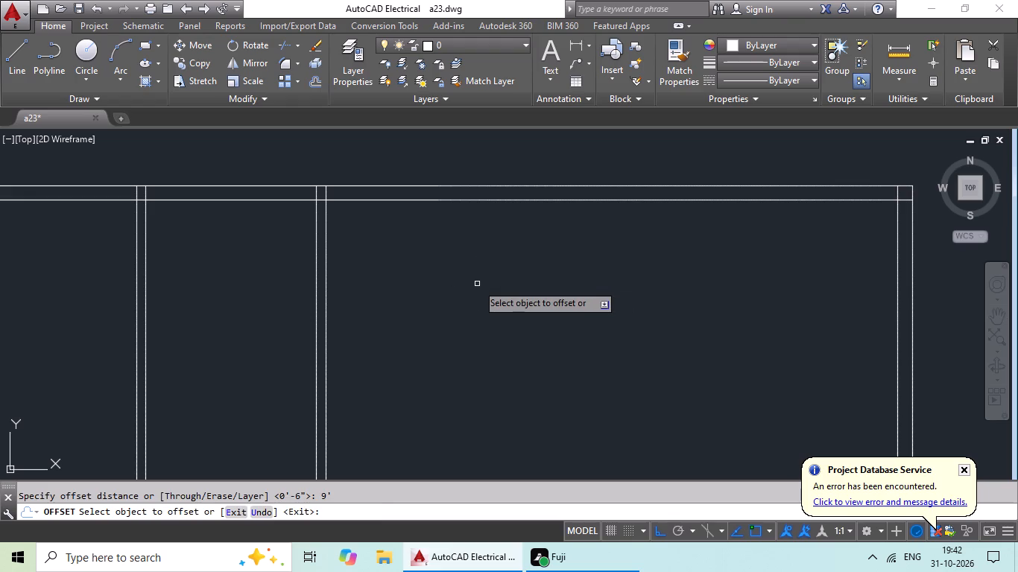
left_click_drag(326, 401, 410, 391)
left_click(605, 354)
middle_click_drag(610, 350, 611, 332)
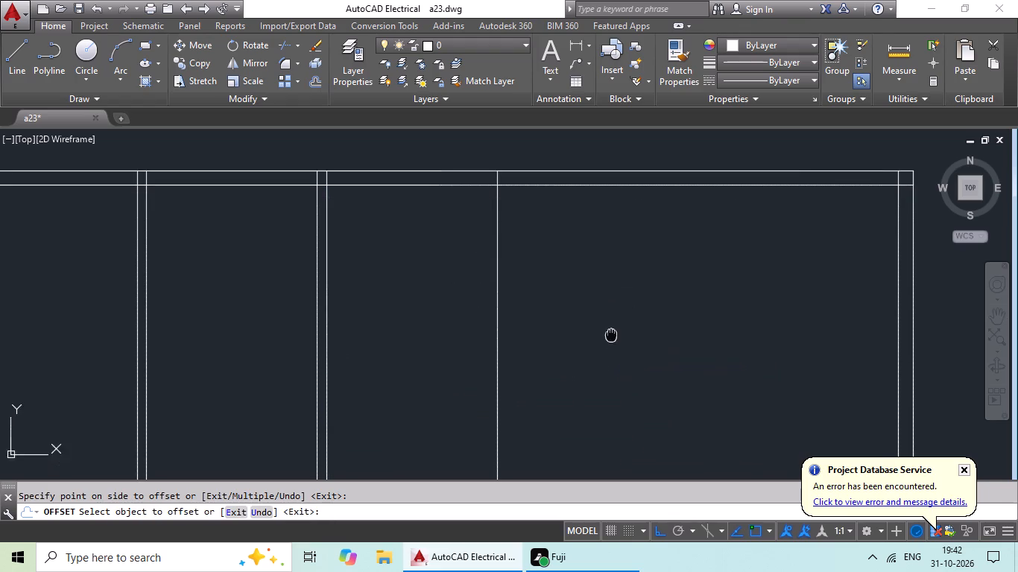
middle_click_drag(611, 332, 611, 266)
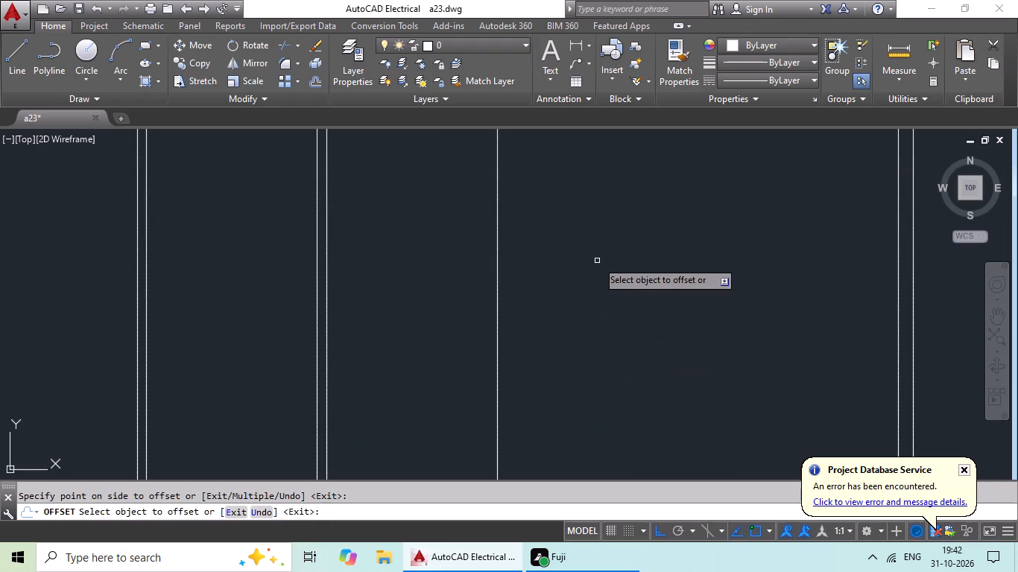
left_click(593, 258)
scroll(595, 269, "down", 2)
middle_click_drag(598, 269, 587, 270)
key("Escape")
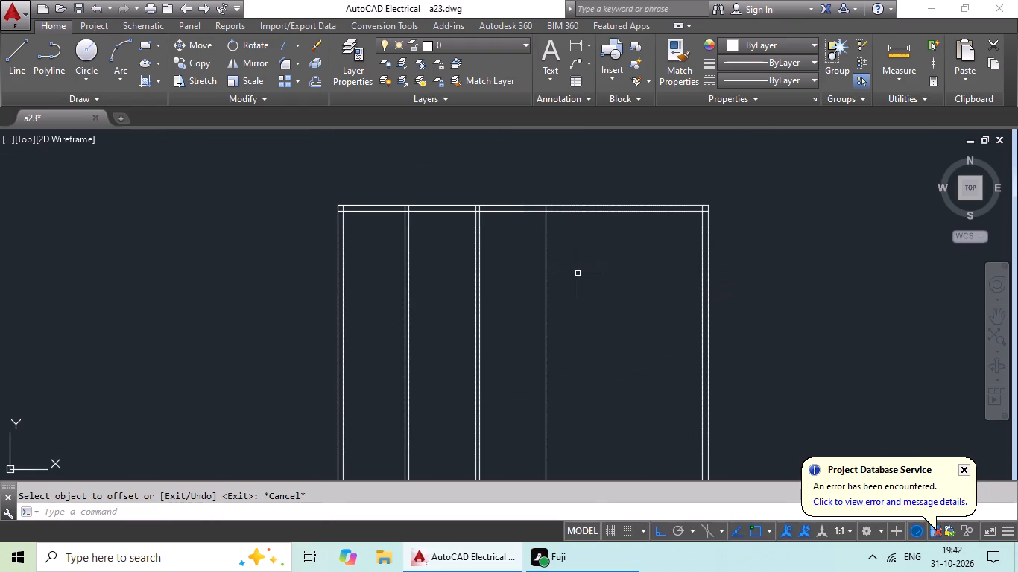
key("Escape")
Offset the third partition's vertical line 6" to the right to give the wall its thickness.
key("o")
key("Return")
type("6\"")
key("Return")
left_click_drag(546, 280, 571, 281)
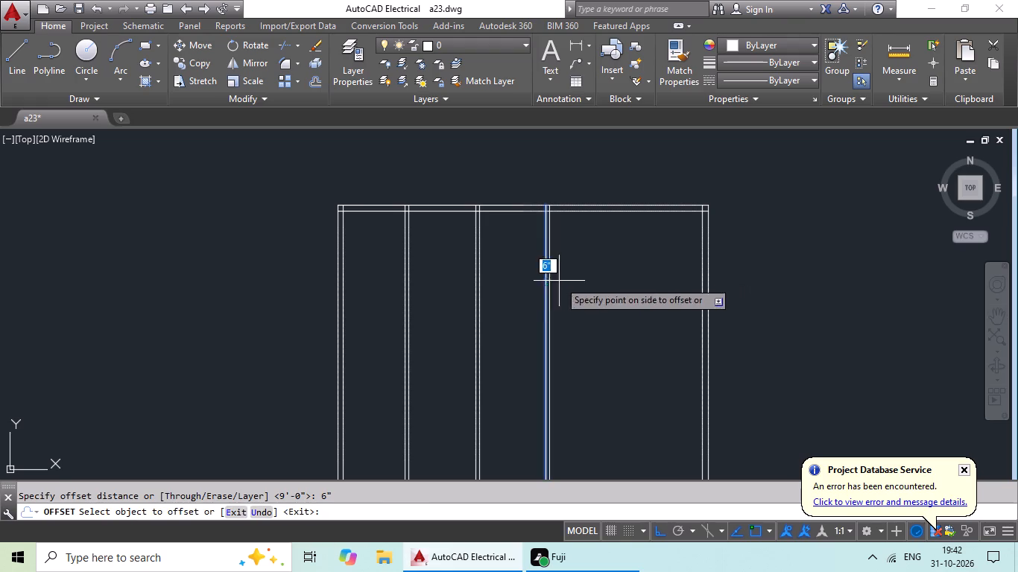
left_click_drag(571, 281, 646, 288)
left_click(708, 289)
key("Escape")
key("Escape")
key("Escape")
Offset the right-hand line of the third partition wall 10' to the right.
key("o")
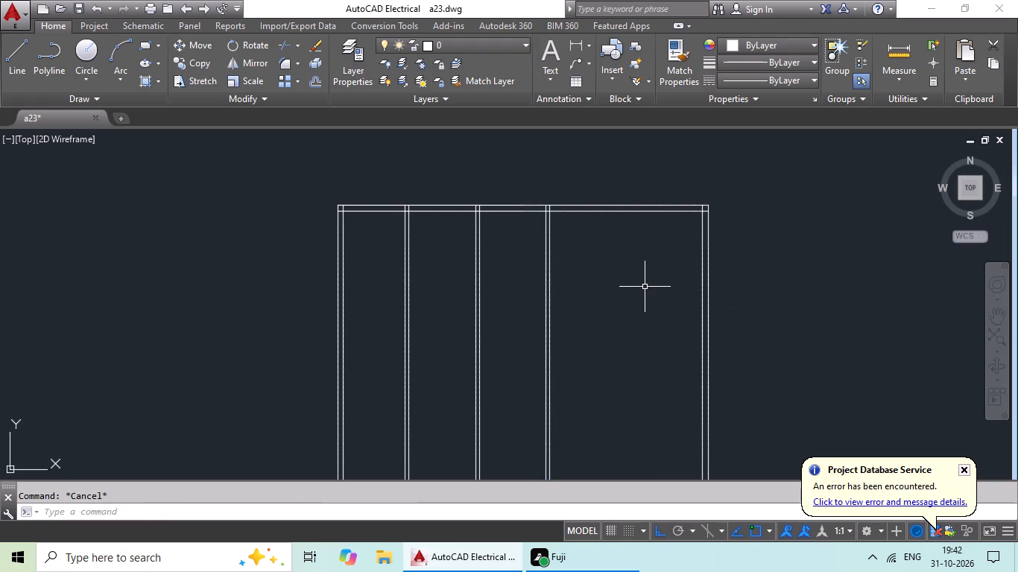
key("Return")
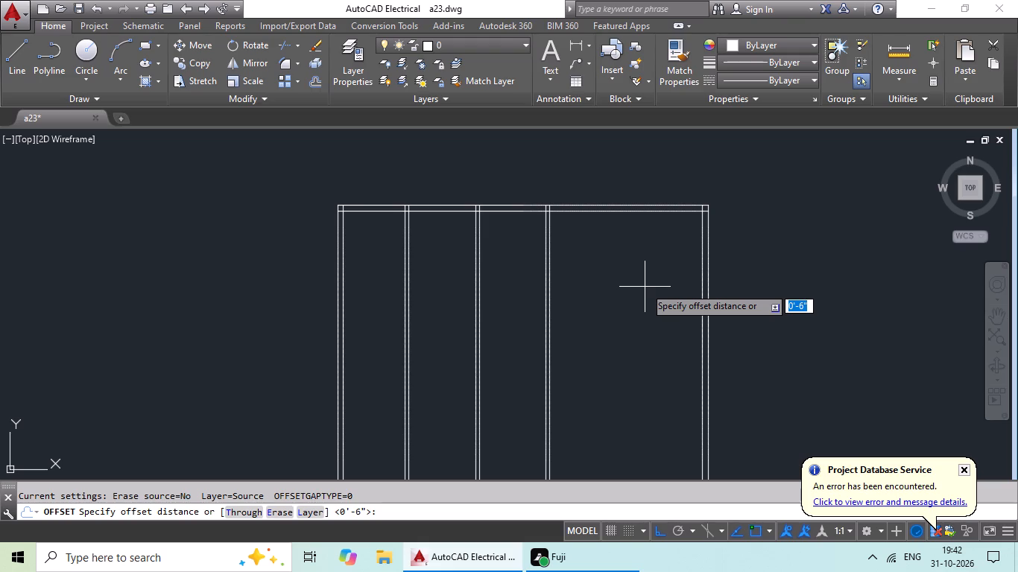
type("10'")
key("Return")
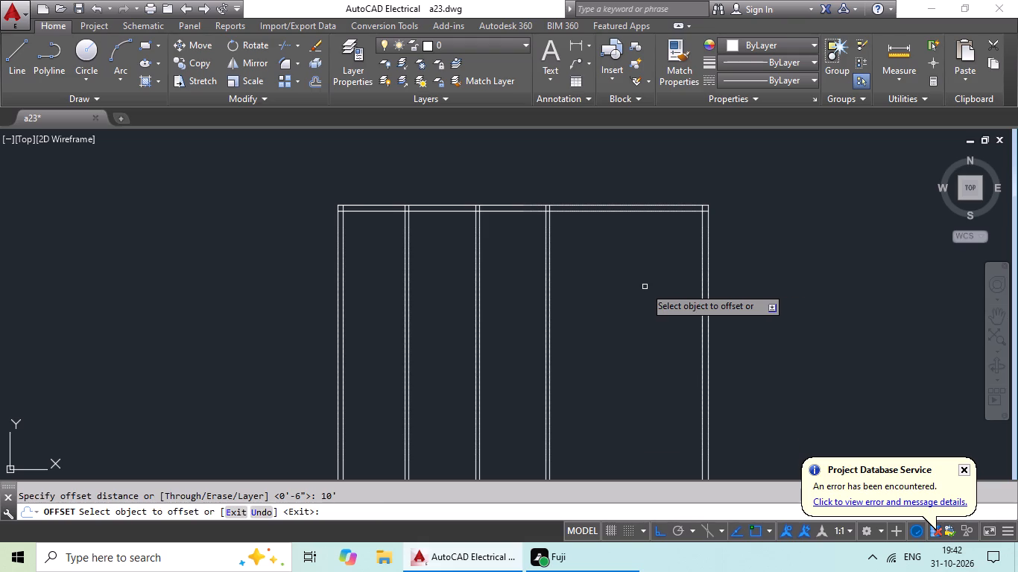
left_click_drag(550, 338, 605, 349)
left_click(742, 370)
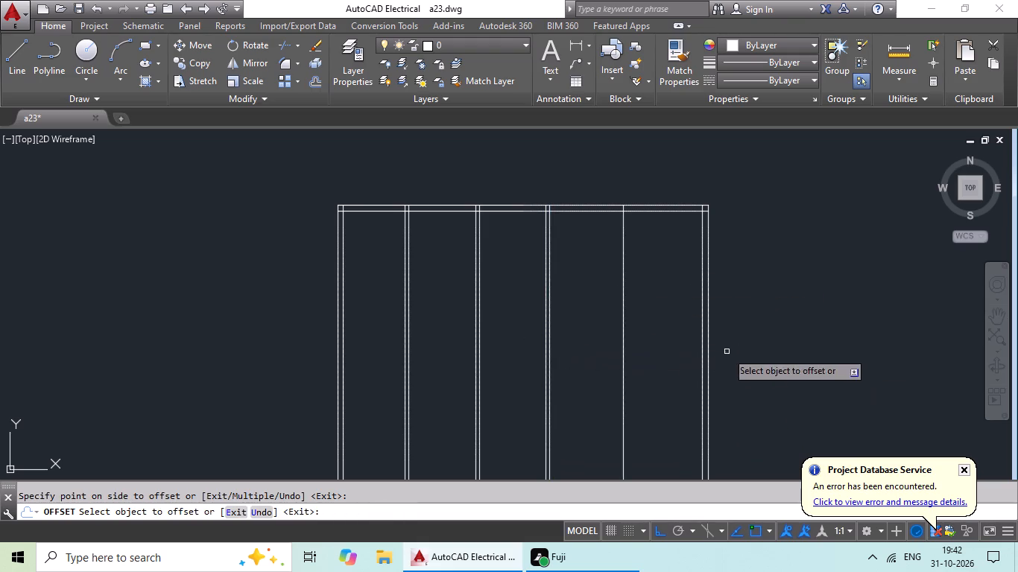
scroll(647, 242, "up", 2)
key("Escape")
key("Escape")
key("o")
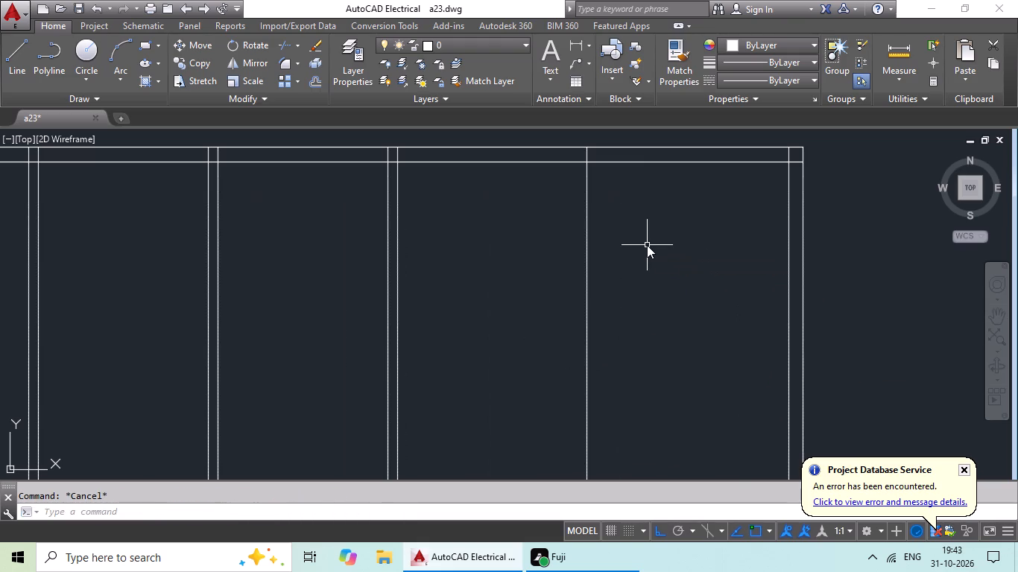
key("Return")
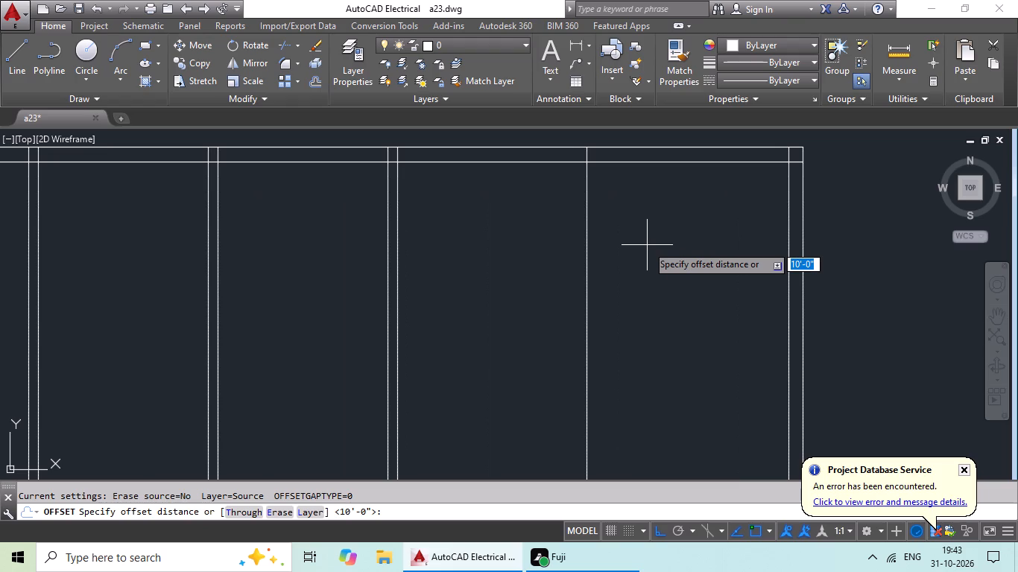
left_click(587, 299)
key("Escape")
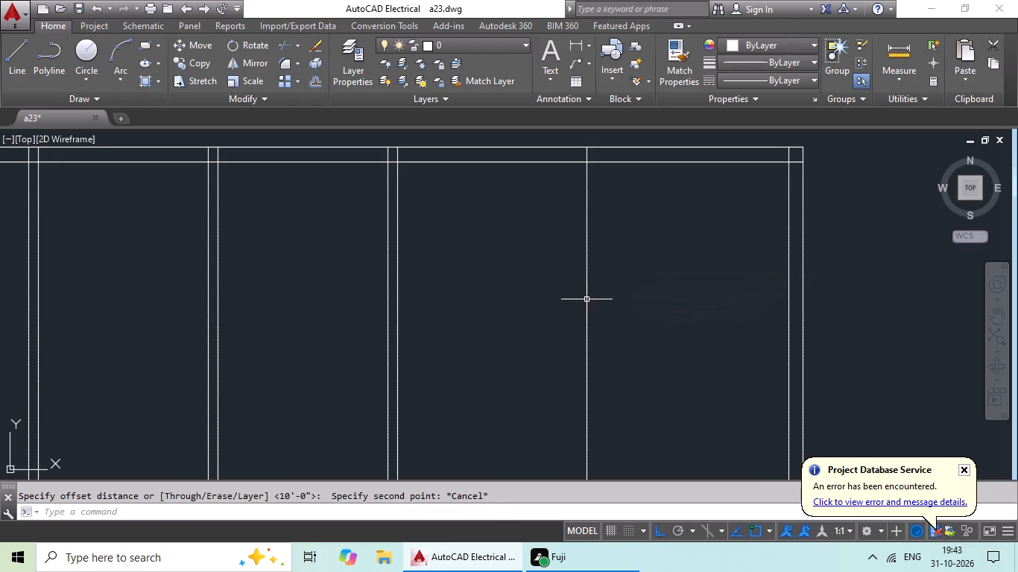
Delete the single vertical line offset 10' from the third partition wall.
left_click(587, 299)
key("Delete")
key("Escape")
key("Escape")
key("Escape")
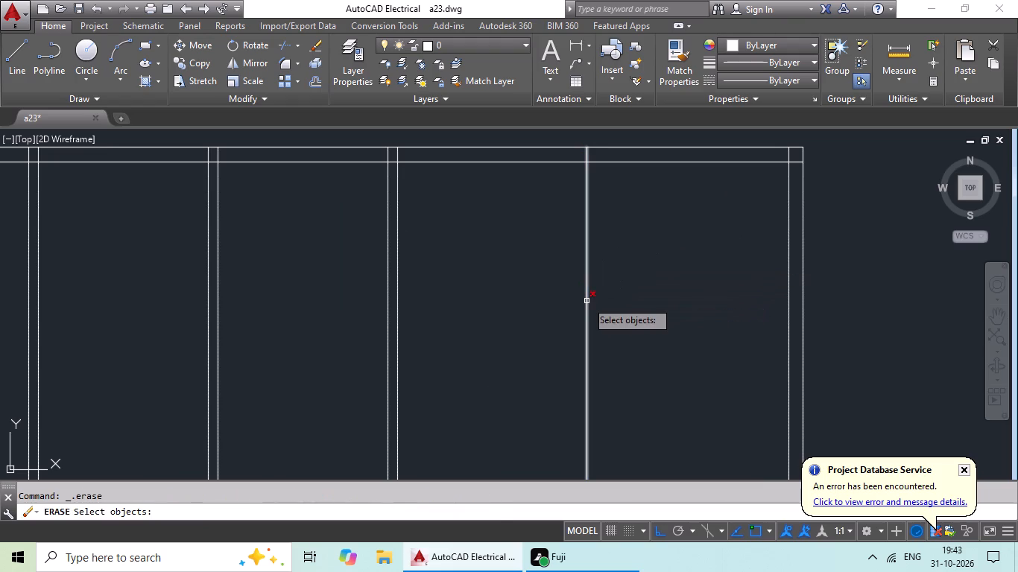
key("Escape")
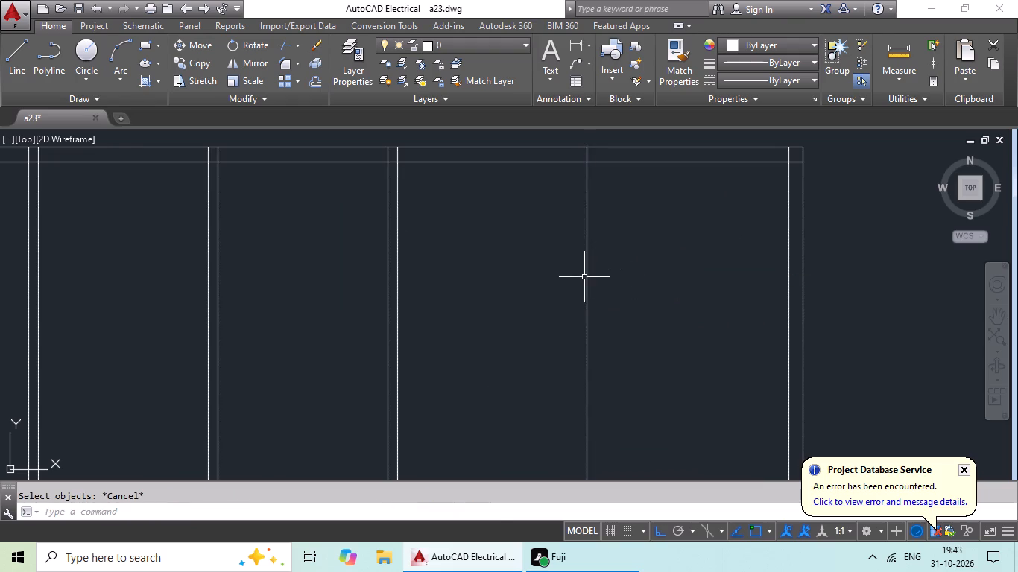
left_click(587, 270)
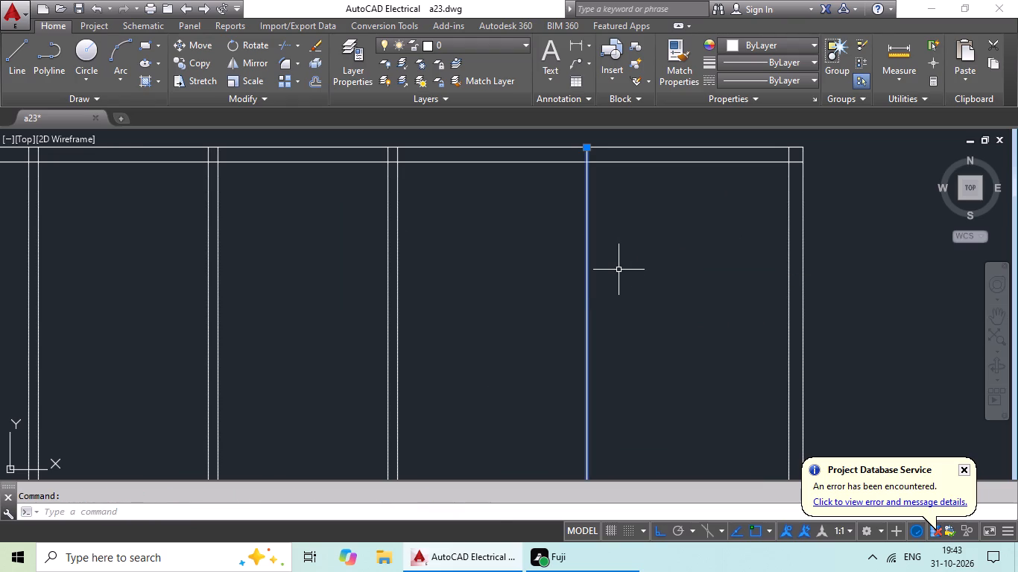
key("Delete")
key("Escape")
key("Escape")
Offset the right-hand line of the third partition wall 10'4" to the right.
key("o")
key("Return")
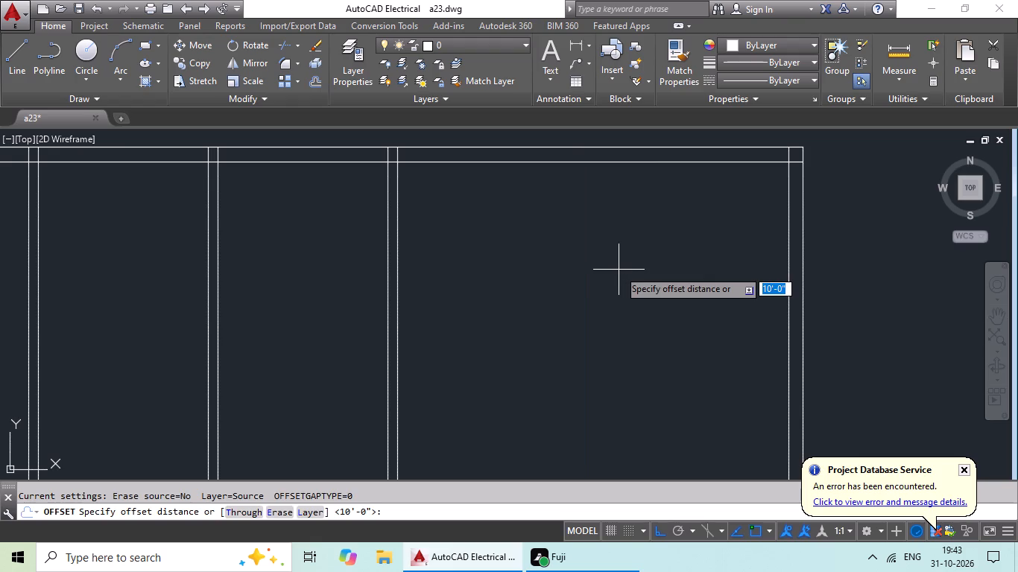
type("10'4")
key("shift+quotedbl")
key("Return")
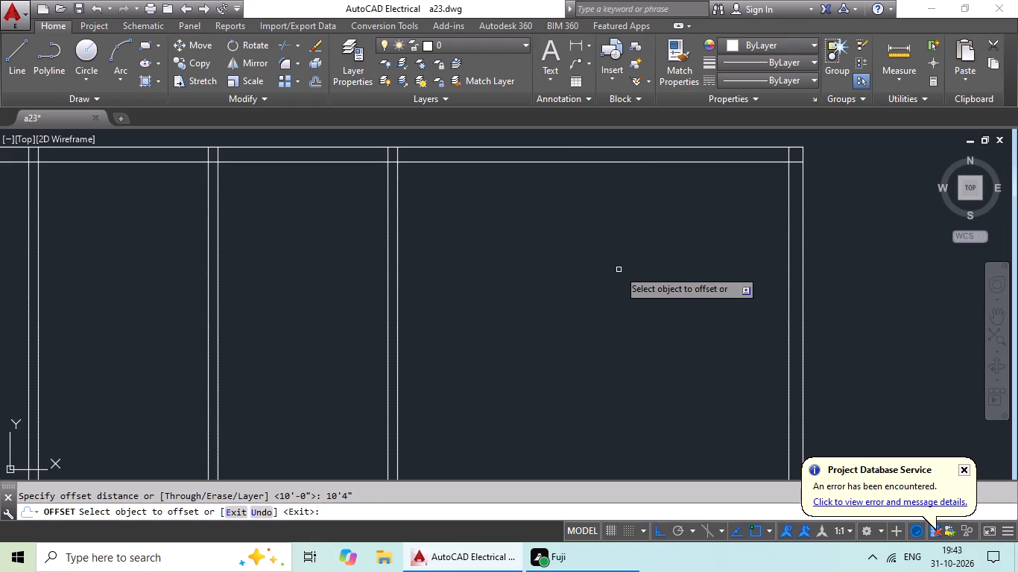
left_click(399, 283)
left_click(584, 315)
key("Escape")
key("Escape")
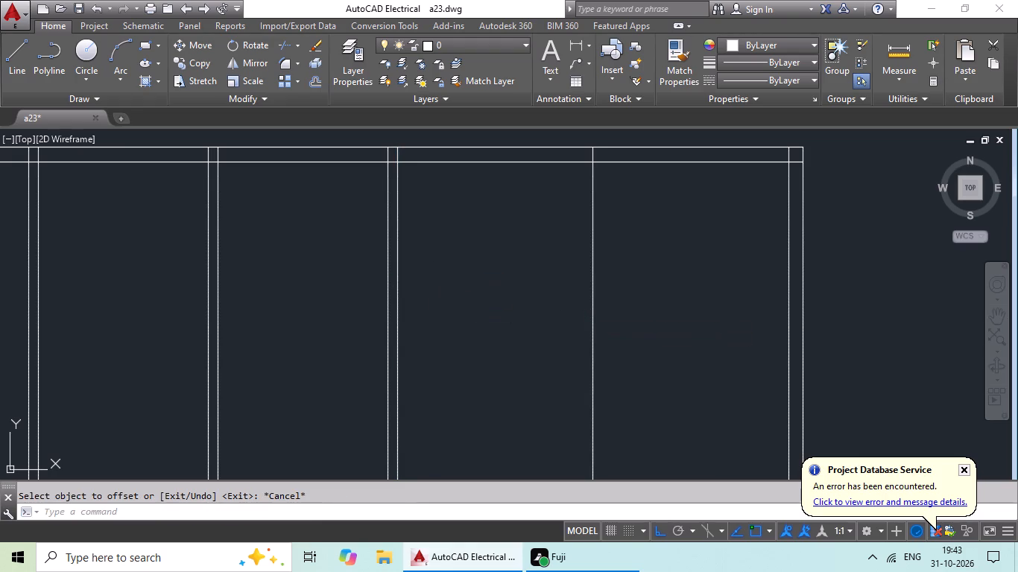
Offset the fourth partition's vertical line 6" to the right to give the wall its thickness.
key("o")
key("Return")
type("6\"")
key("Return")
left_click_drag(592, 305, 621, 299)
left_click(645, 294)
key("Escape")
key("Escape")
Check the clear width between the fourth partition and the right outer wall with a linear dimension, without placing it.
left_click(569, 54)
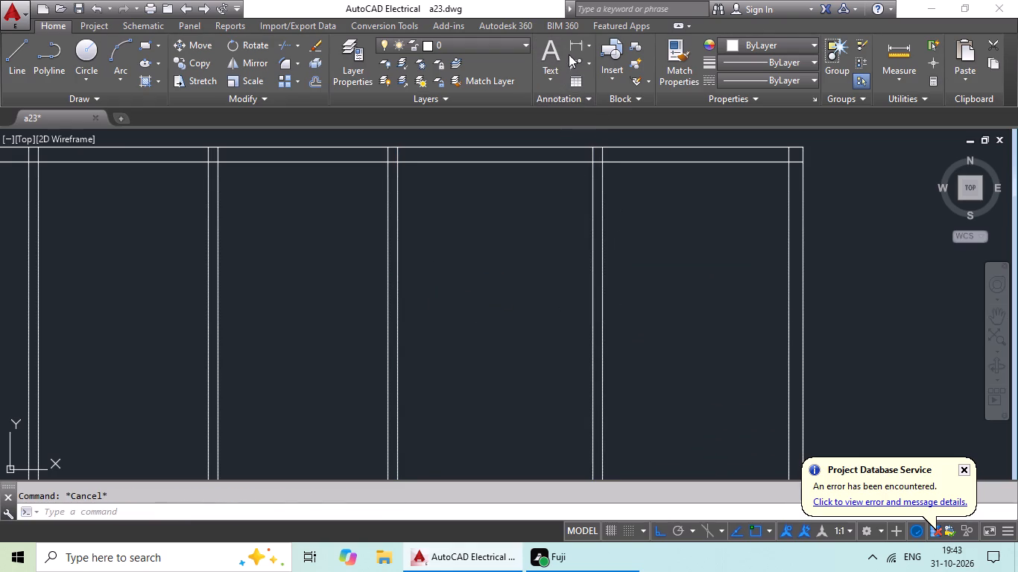
left_click_drag(580, 46, 580, 19)
left_click(578, 45)
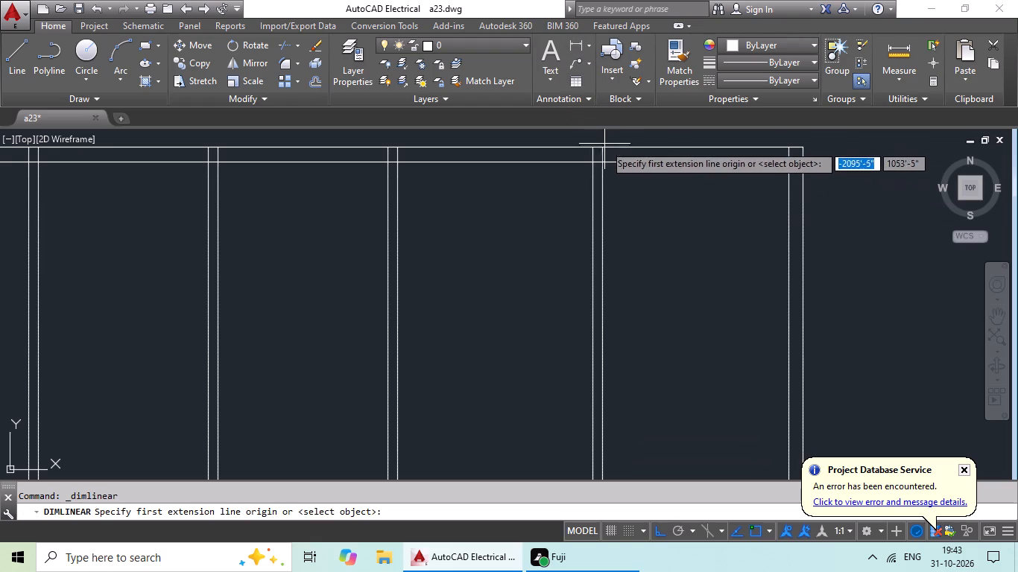
left_click(604, 164)
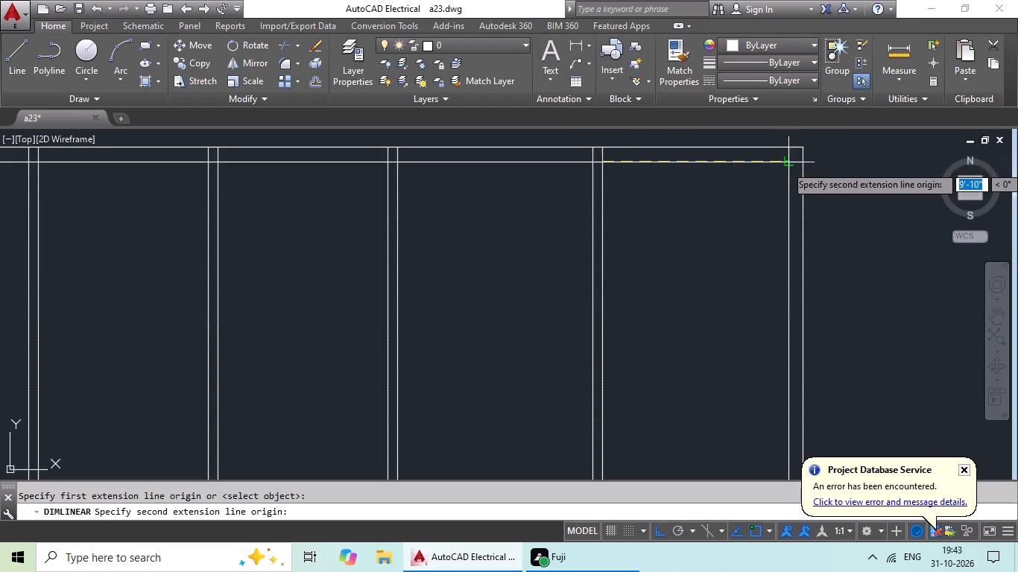
left_click(785, 165)
scroll(775, 235, "up", 2)
scroll(771, 239, "down", 2)
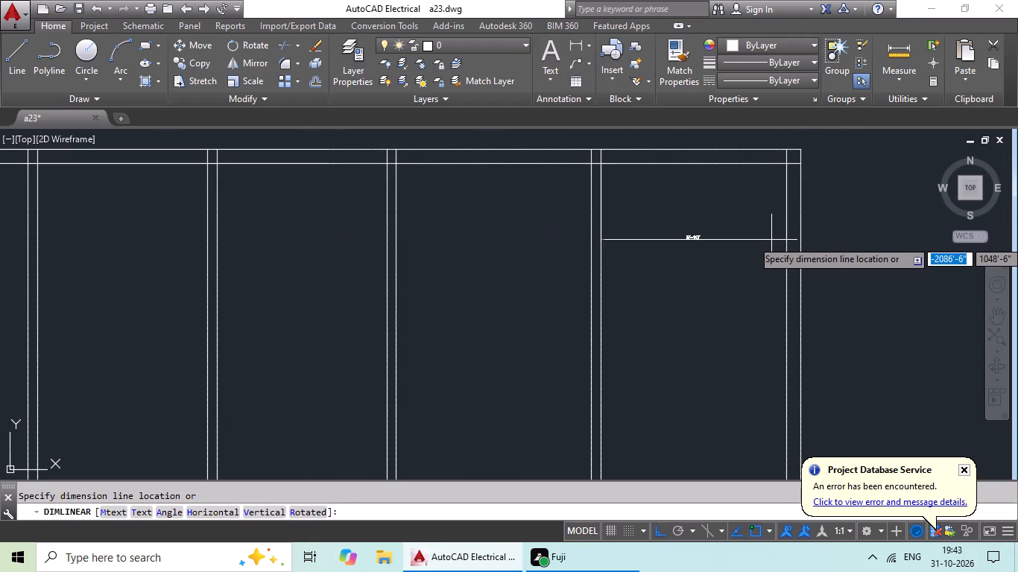
scroll(774, 236, "up", 2)
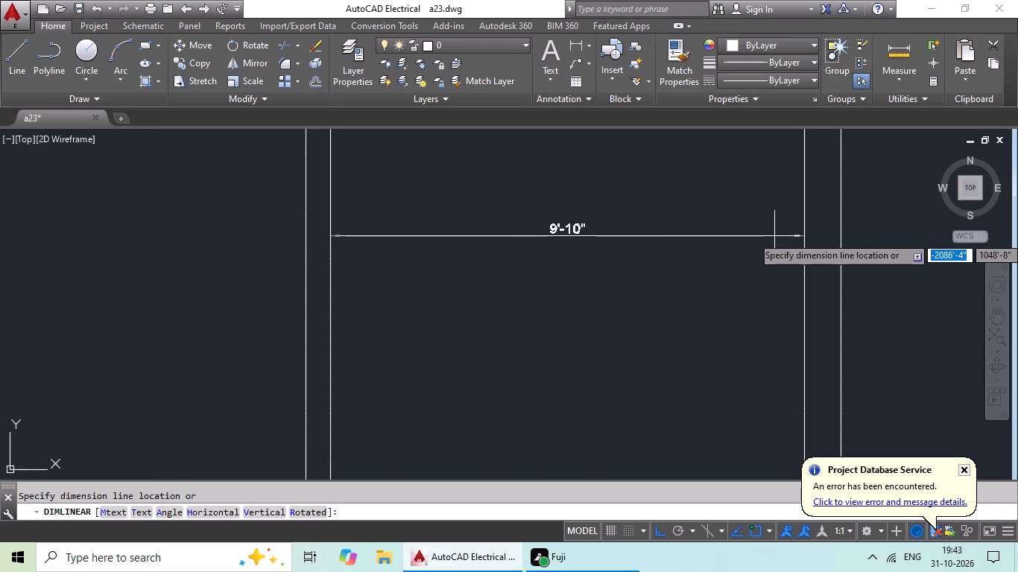
scroll(774, 233, "down", 1)
key("Escape")
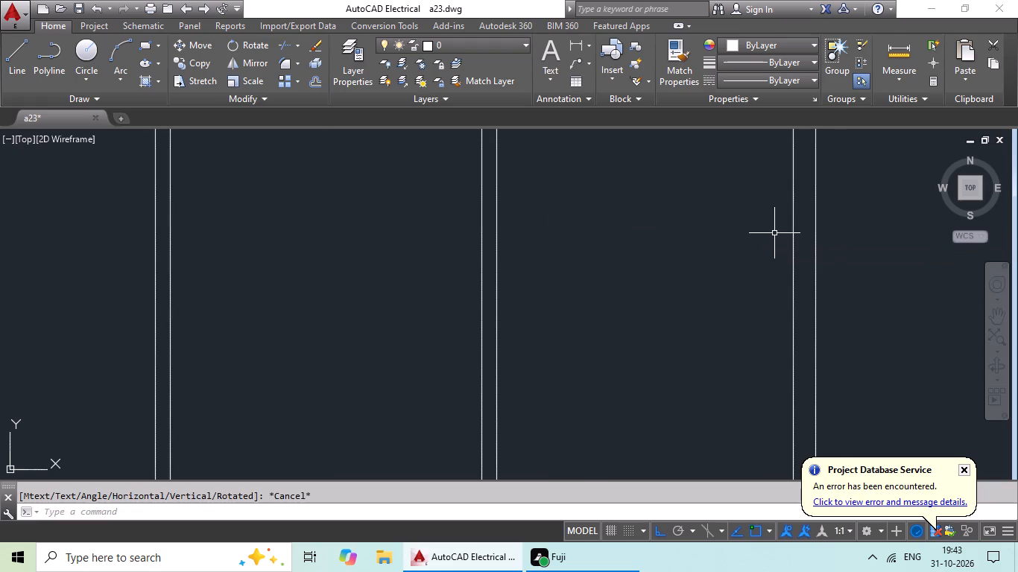
scroll(774, 233, "down", 3)
middle_click_drag(774, 233, 713, 211)
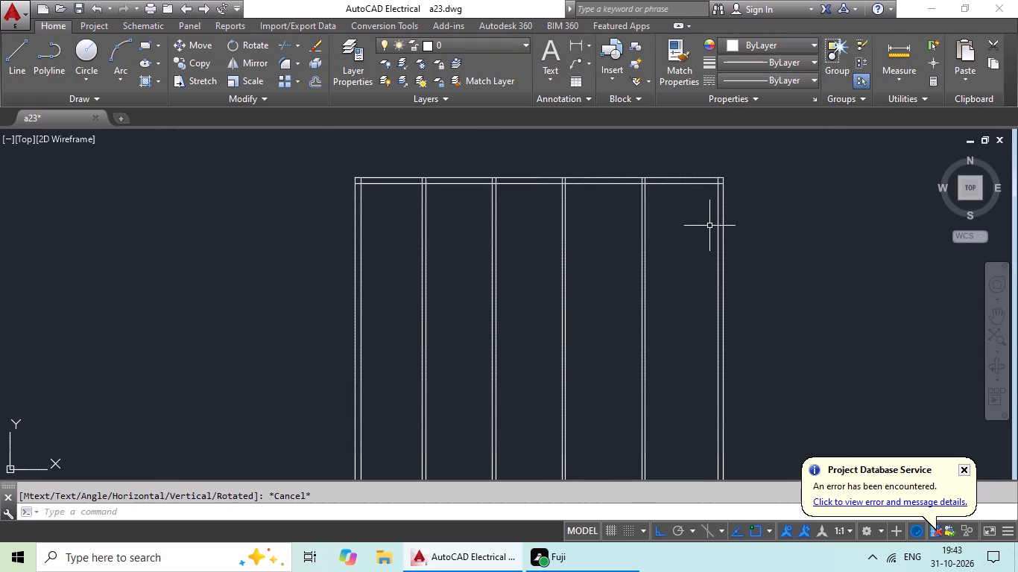
Delete all vertical wall and partition lines of the old plan, along with its two top wall lines.
middle_click_drag(694, 232, 696, 178)
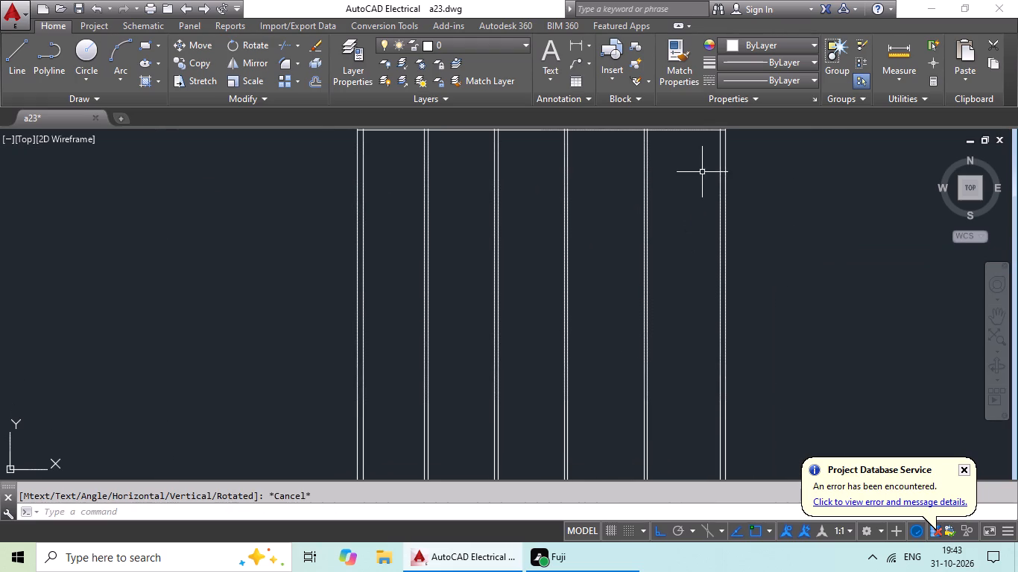
scroll(701, 182, "down", 1)
left_click_drag(764, 171, 579, 209)
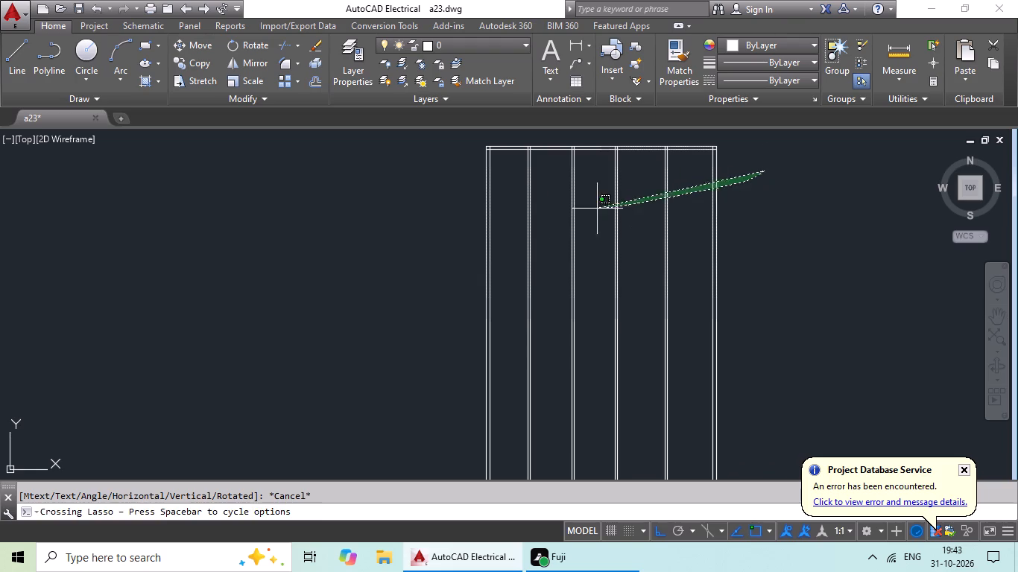
left_click_drag(579, 209, 403, 209)
key("Delete")
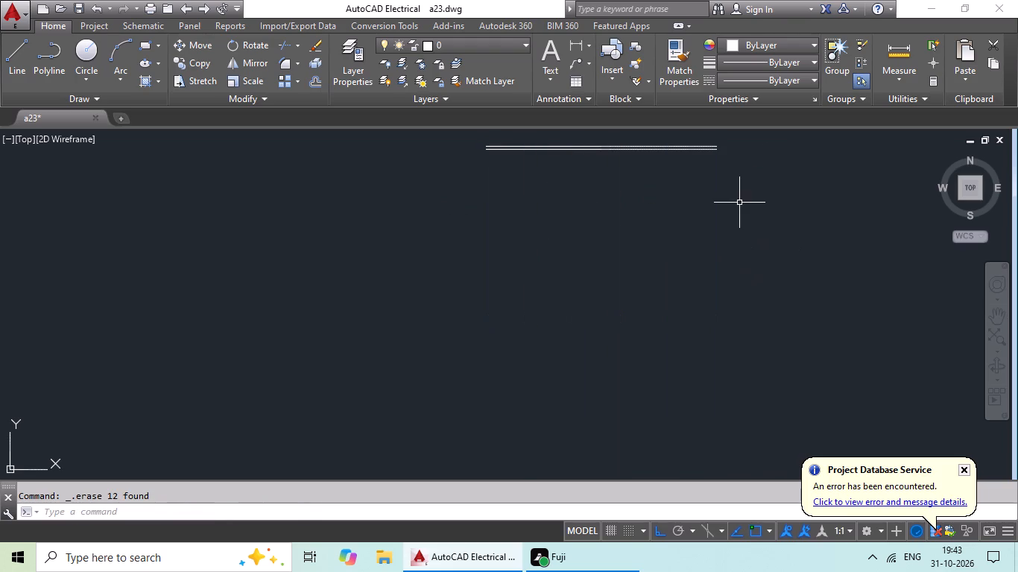
middle_click_drag(739, 200, 616, 273)
left_click_drag(646, 182, 519, 299)
key("Delete")
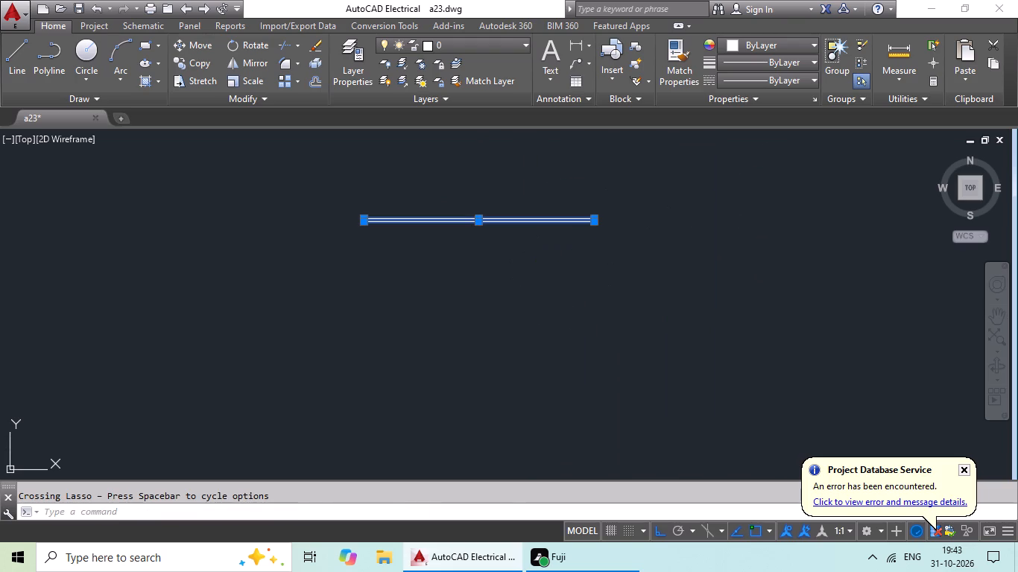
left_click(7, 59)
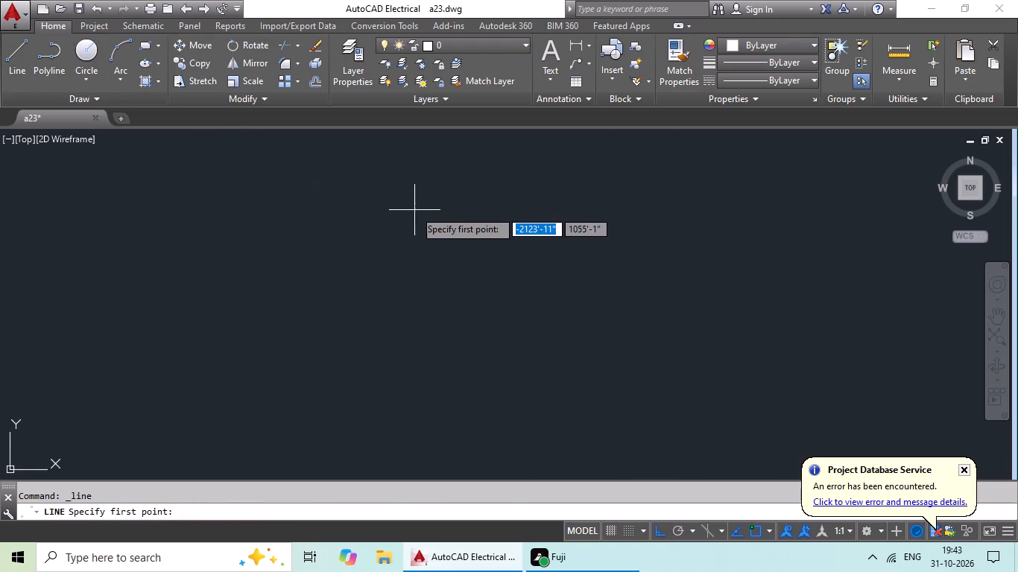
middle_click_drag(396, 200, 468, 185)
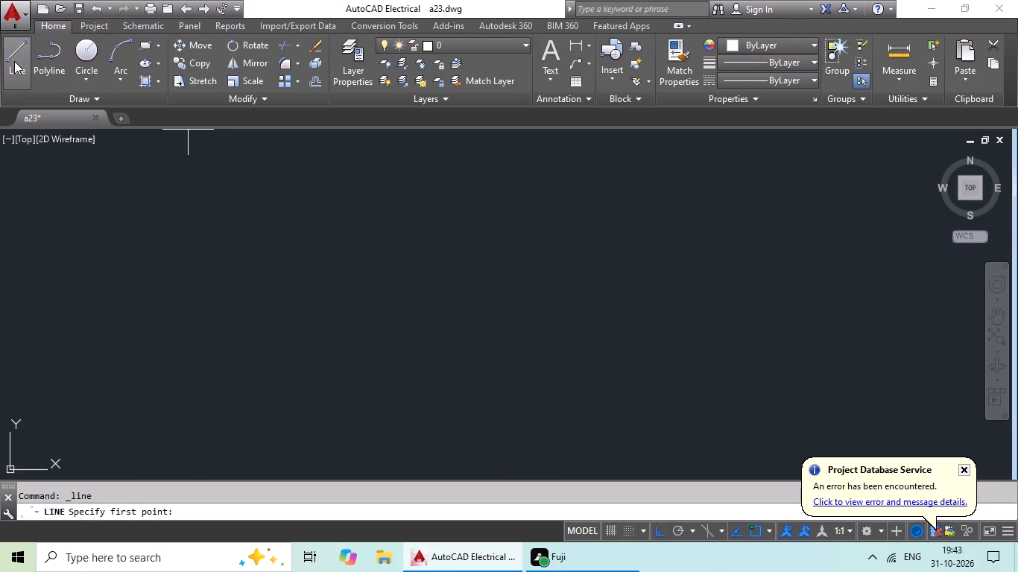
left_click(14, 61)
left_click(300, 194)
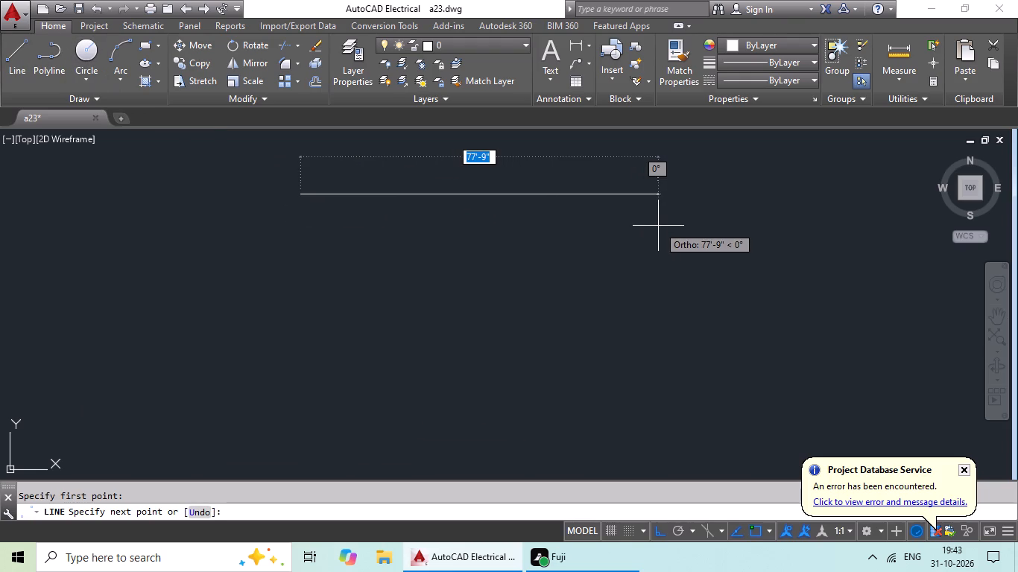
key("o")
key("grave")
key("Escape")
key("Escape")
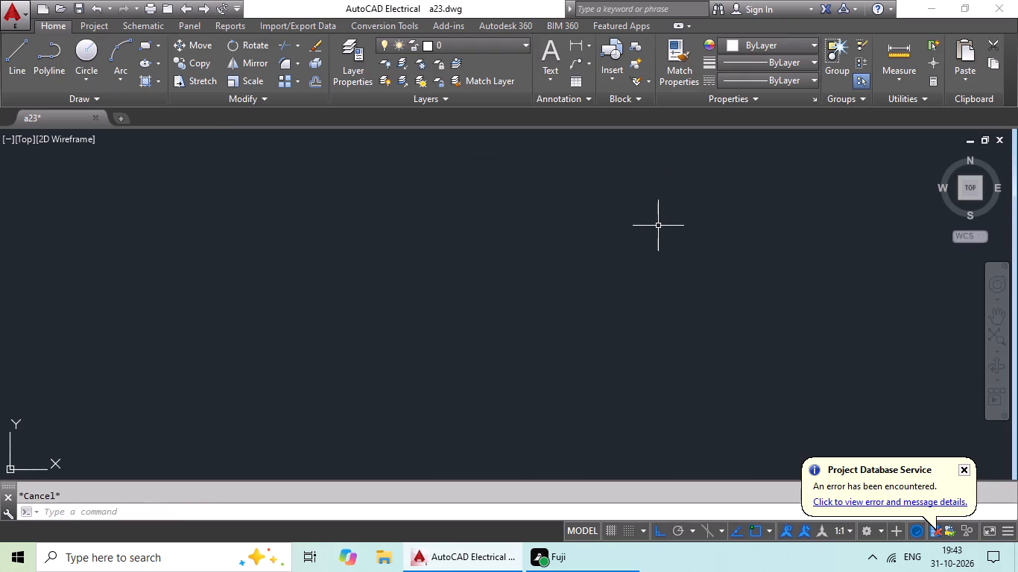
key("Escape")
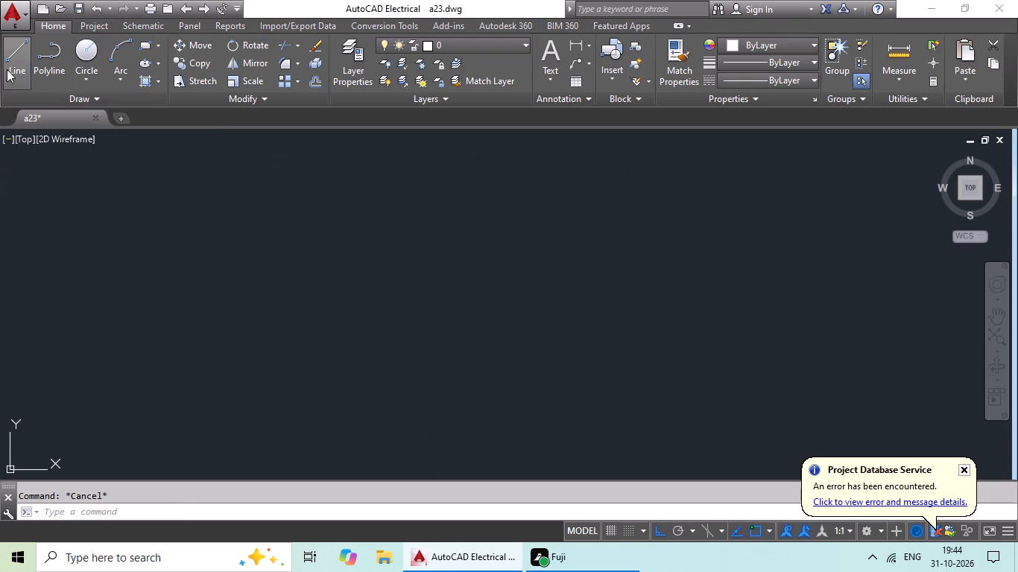
Draw the new outline's top side 41' to the right and its right side 65' straight down as connected lines.
left_click(7, 69)
left_click(237, 200)
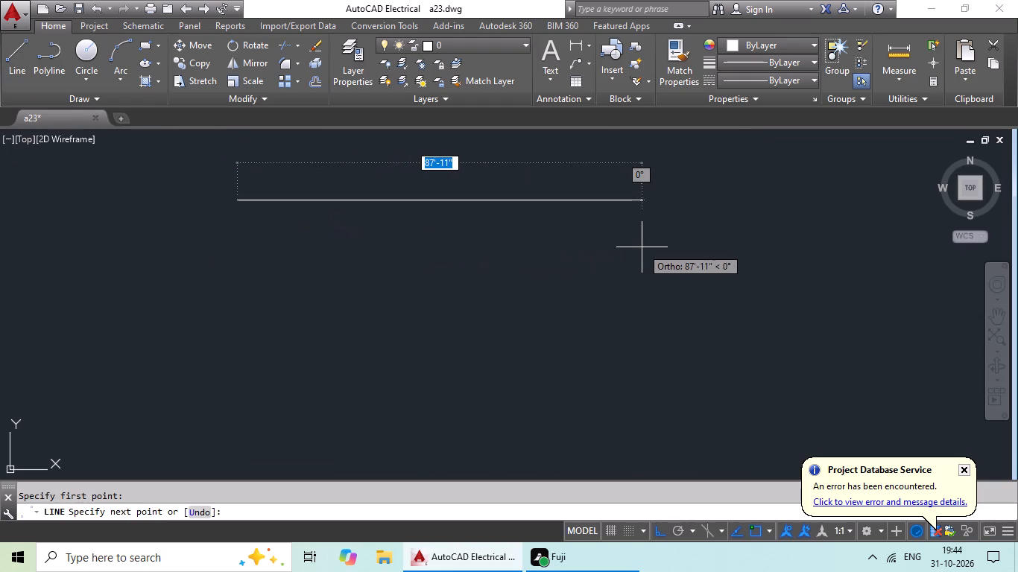
type("41'")
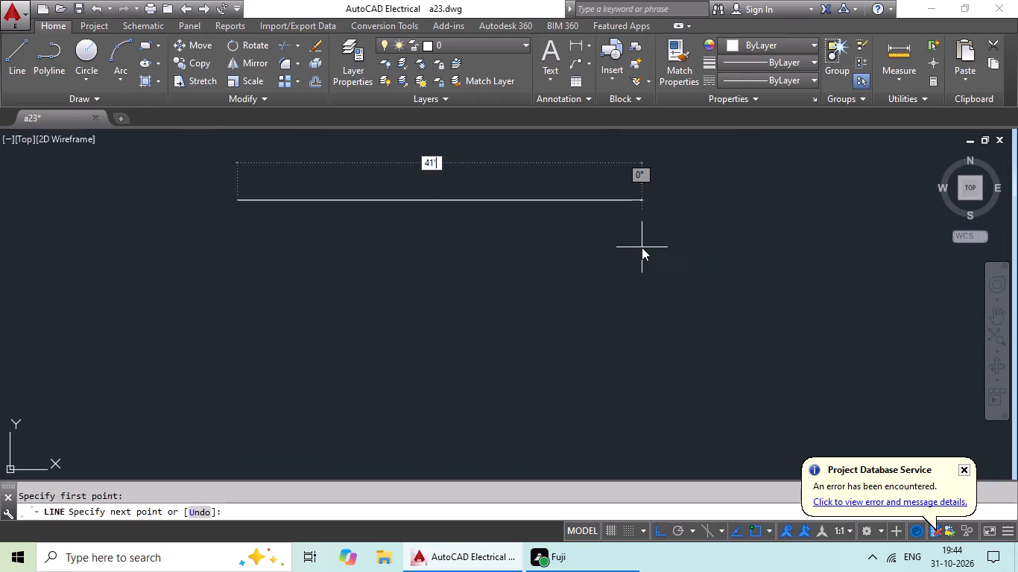
key("Return")
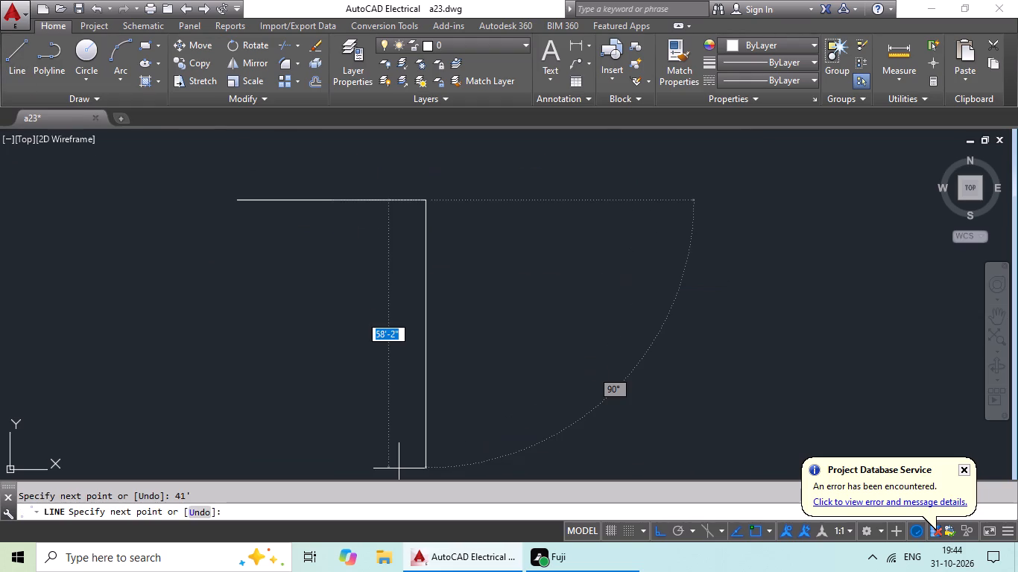
type("65'")
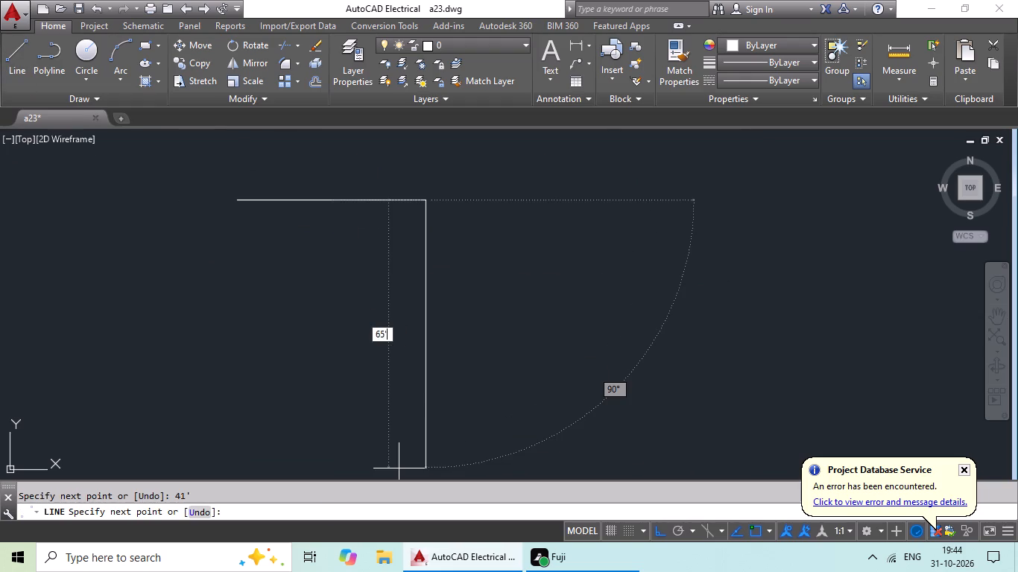
key("Return")
middle_click_drag(469, 346, 484, 300)
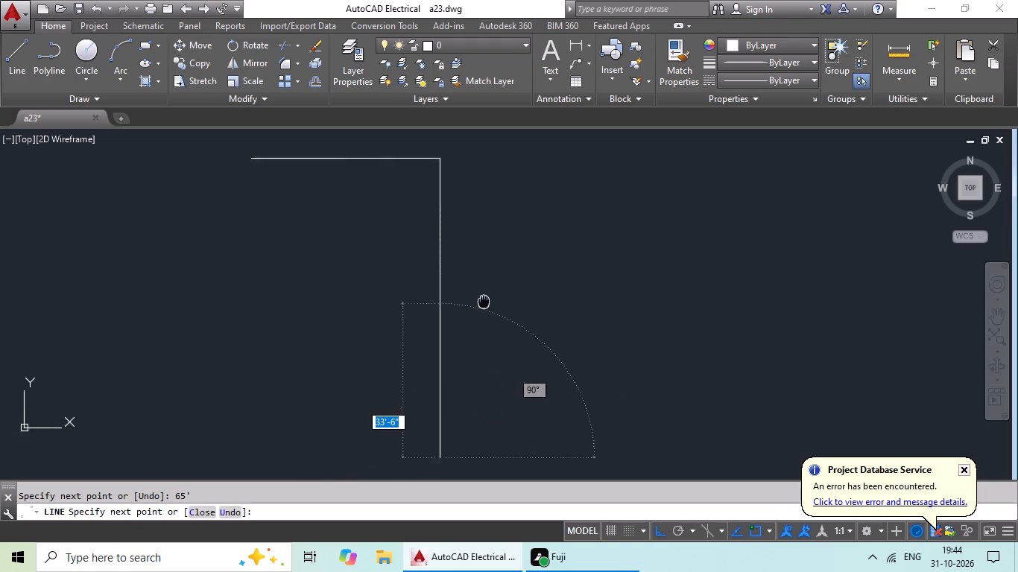
middle_click_drag(484, 300, 485, 296)
type("41';")
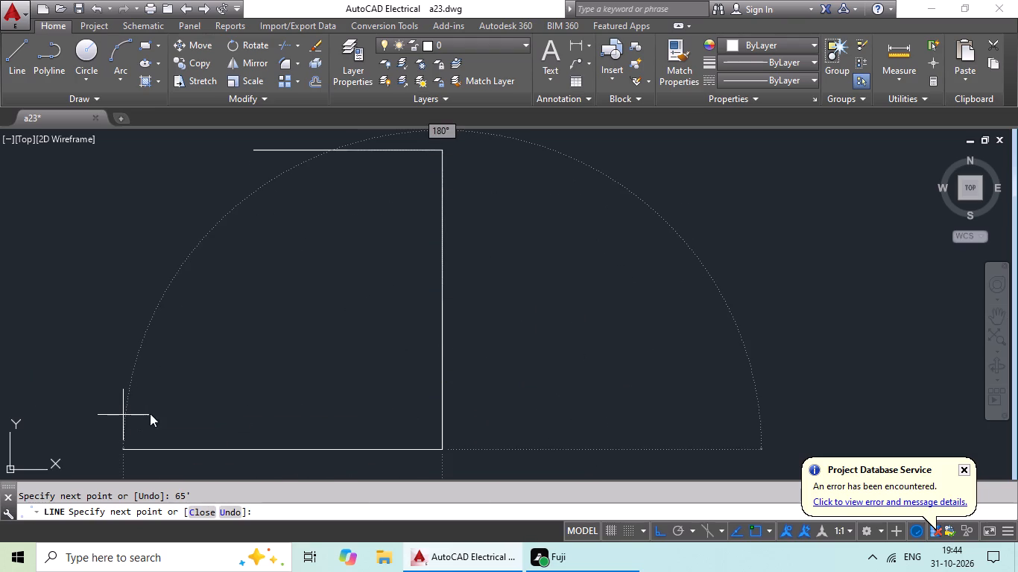
scroll(216, 318, "down", 3)
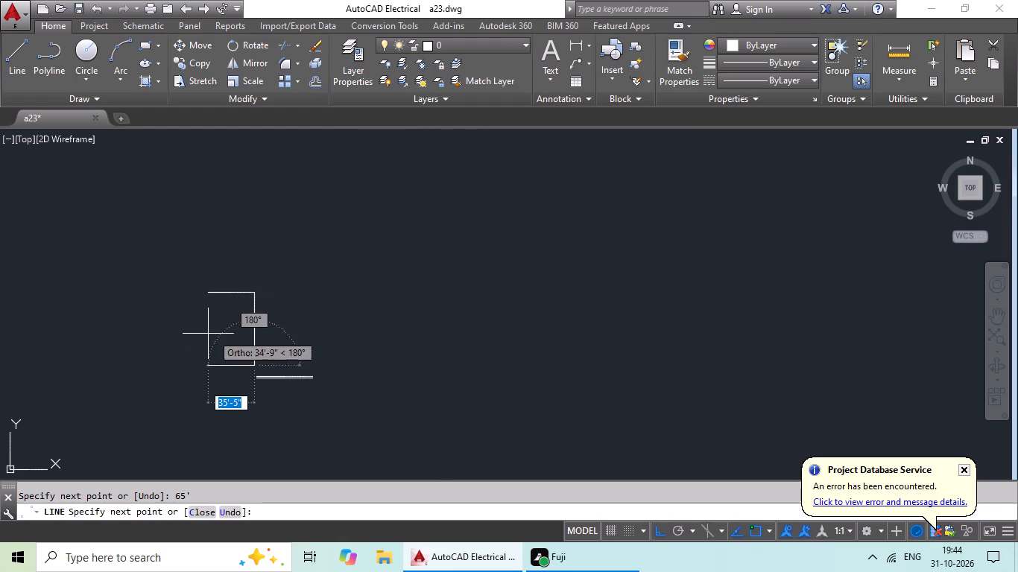
middle_click_drag(156, 337, 242, 340)
key("Escape")
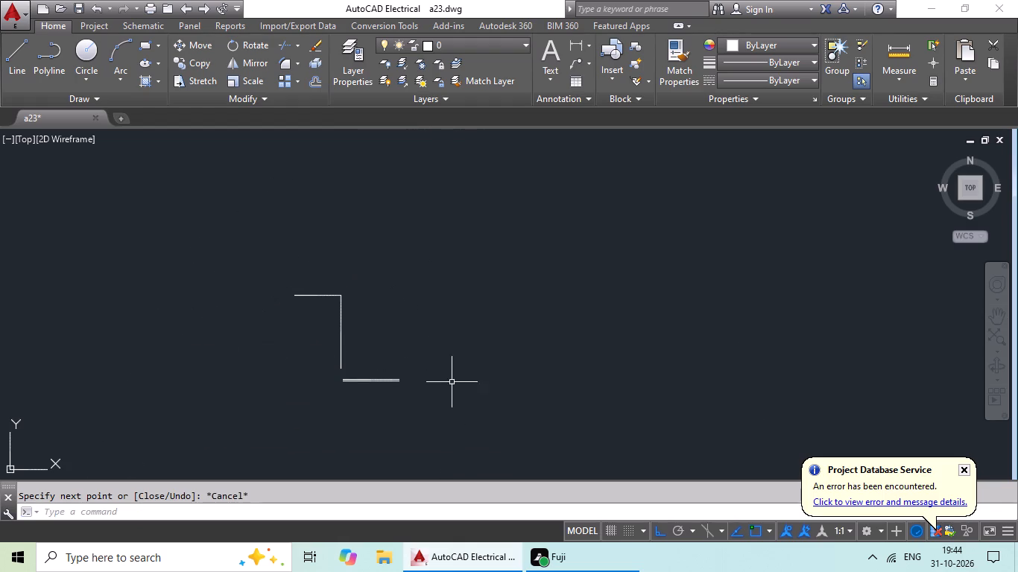
Delete the two leftover horizontal bottom wall lines of the old plan.
scroll(374, 376, "up", 3)
left_click_drag(404, 356, 316, 442)
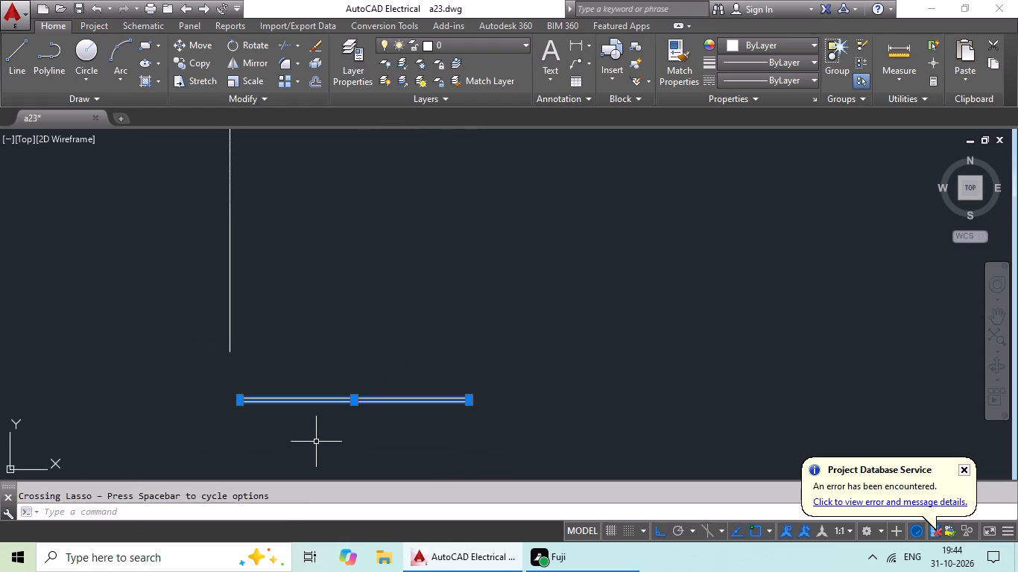
key("Delete")
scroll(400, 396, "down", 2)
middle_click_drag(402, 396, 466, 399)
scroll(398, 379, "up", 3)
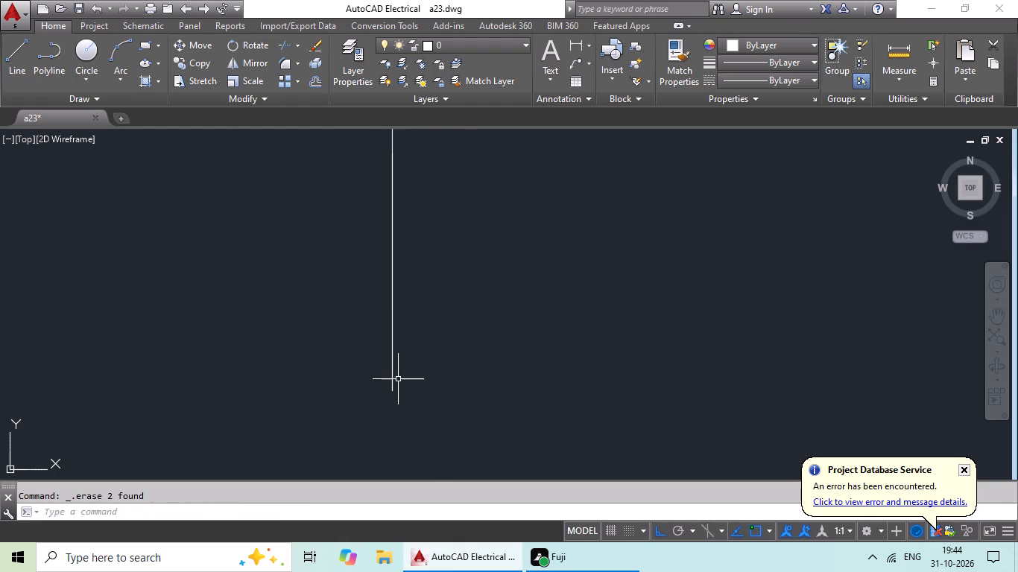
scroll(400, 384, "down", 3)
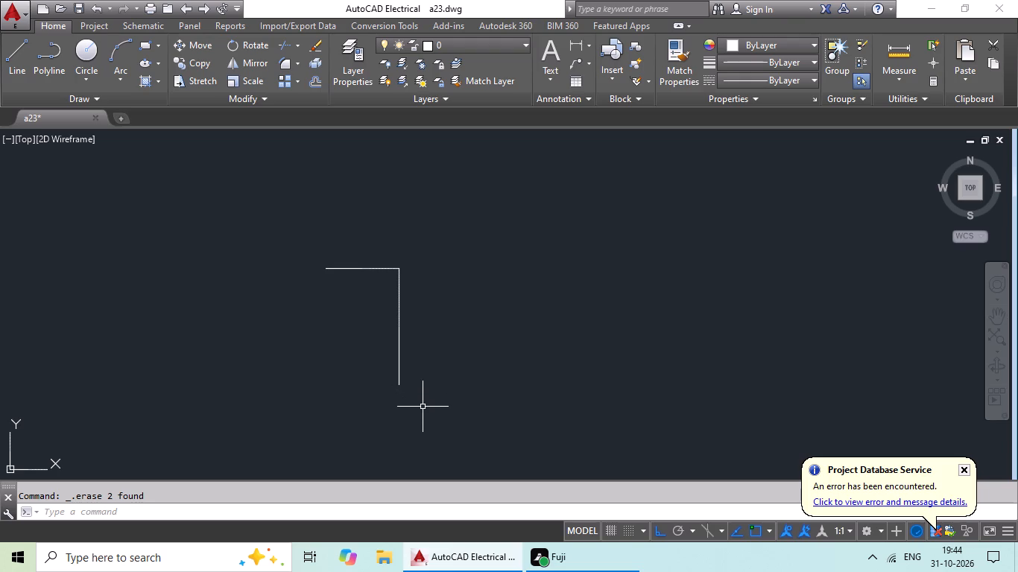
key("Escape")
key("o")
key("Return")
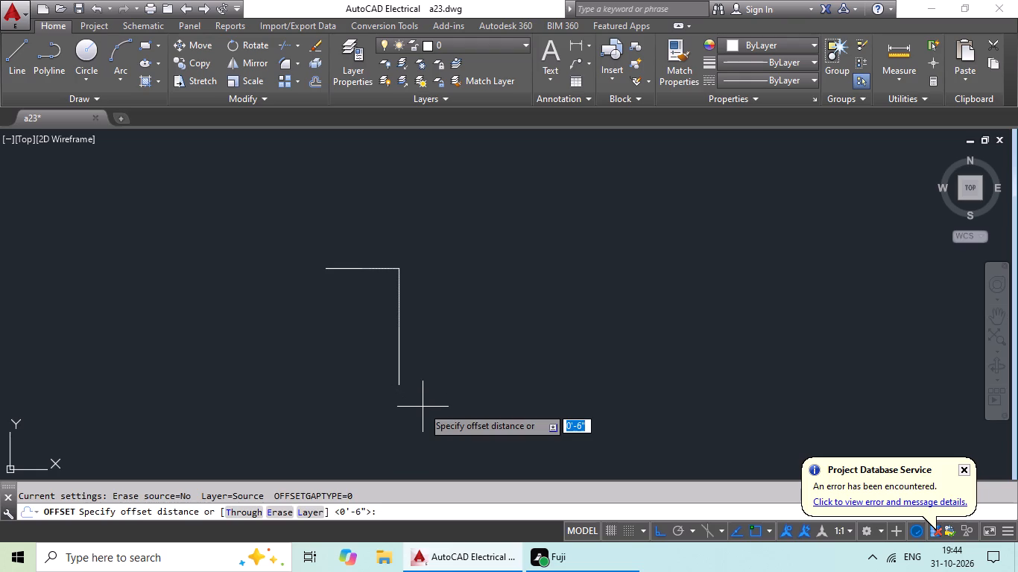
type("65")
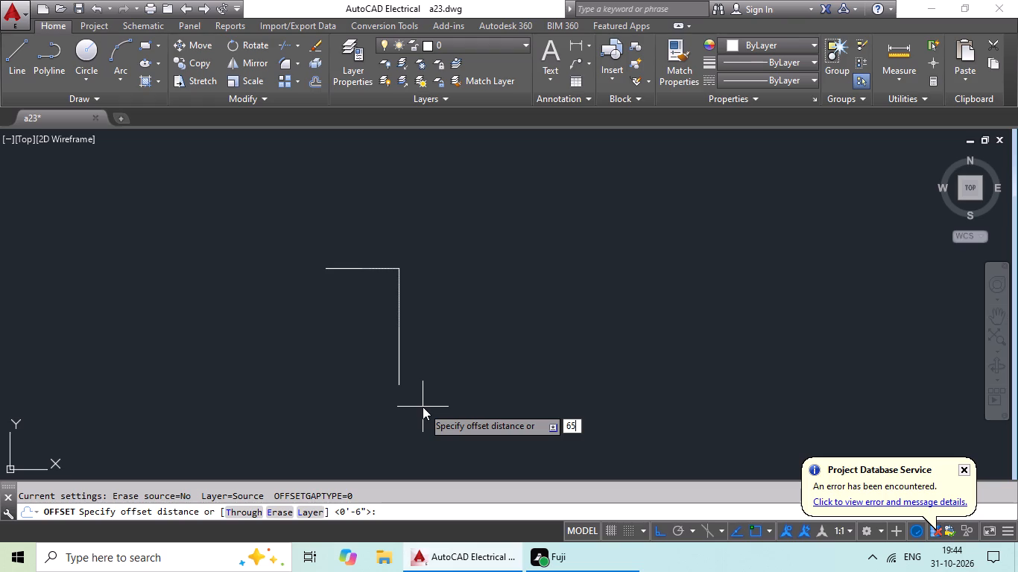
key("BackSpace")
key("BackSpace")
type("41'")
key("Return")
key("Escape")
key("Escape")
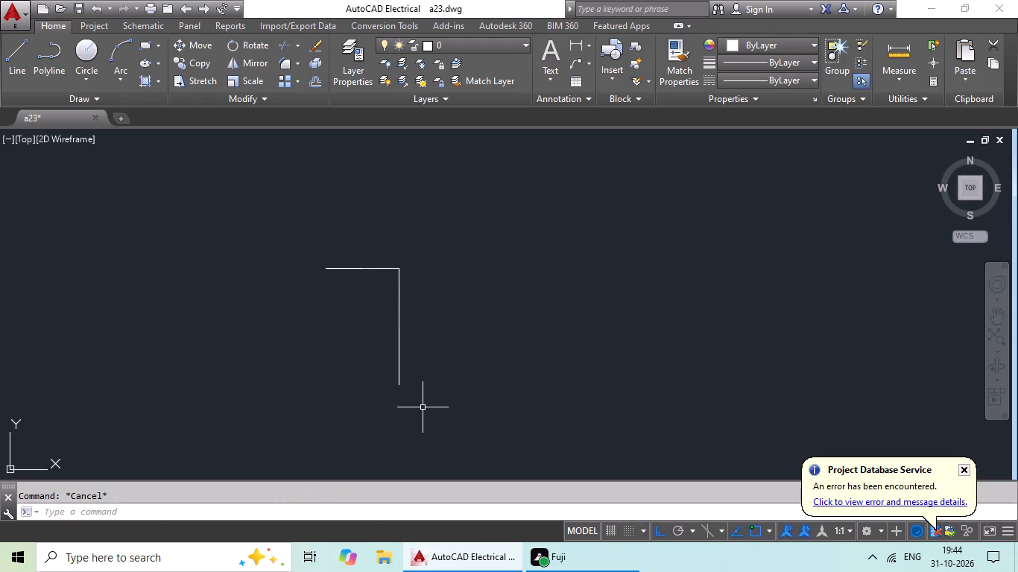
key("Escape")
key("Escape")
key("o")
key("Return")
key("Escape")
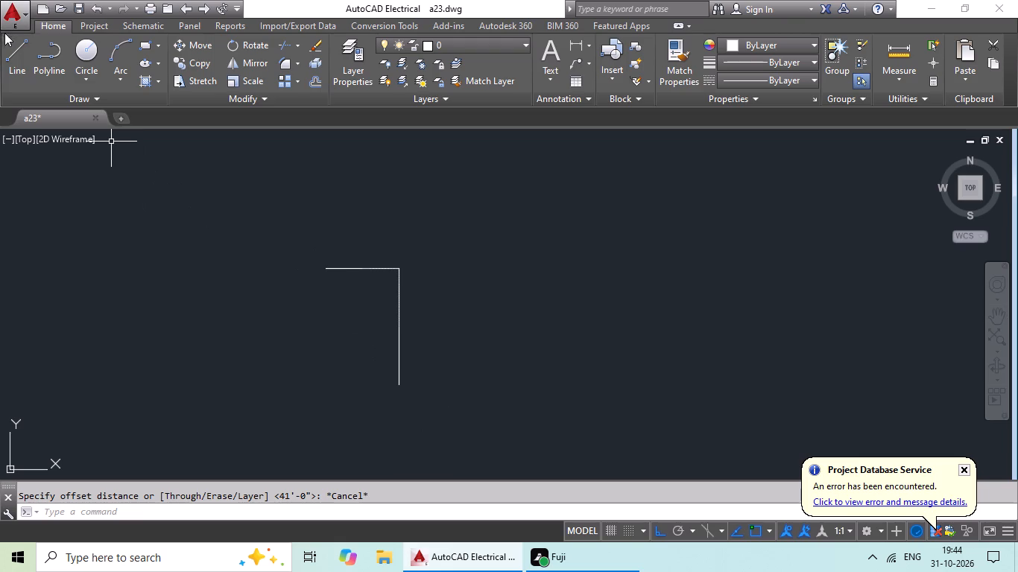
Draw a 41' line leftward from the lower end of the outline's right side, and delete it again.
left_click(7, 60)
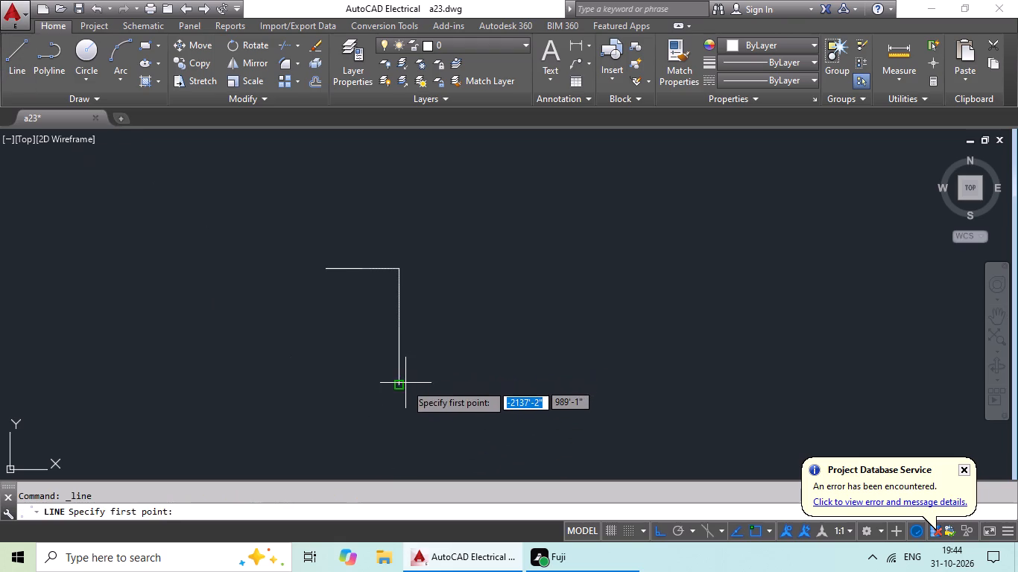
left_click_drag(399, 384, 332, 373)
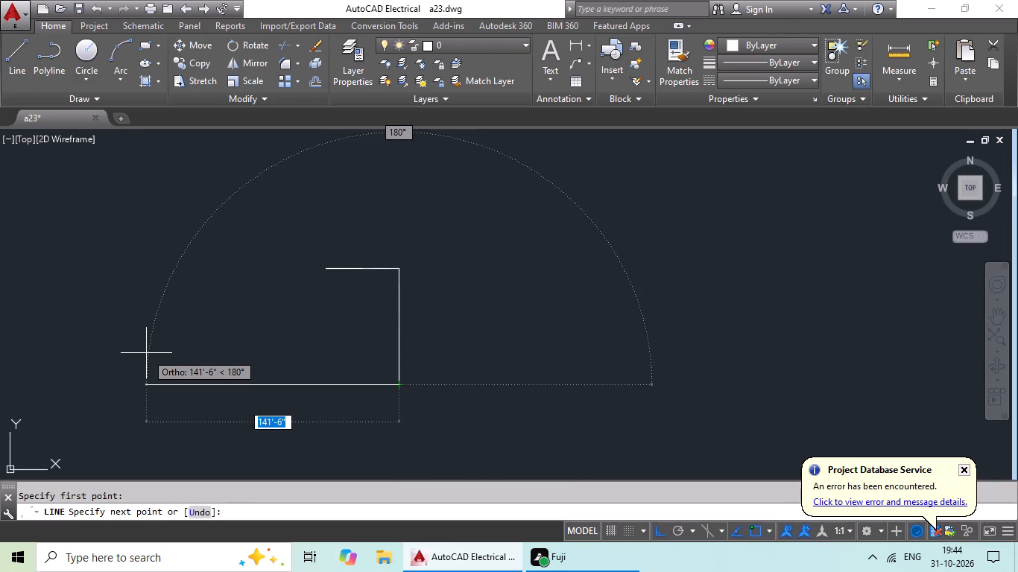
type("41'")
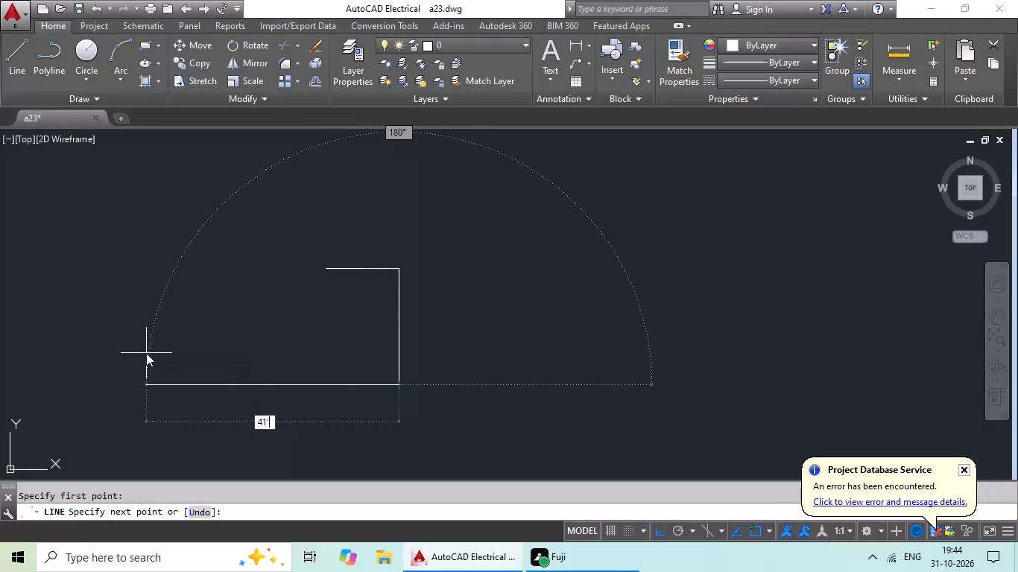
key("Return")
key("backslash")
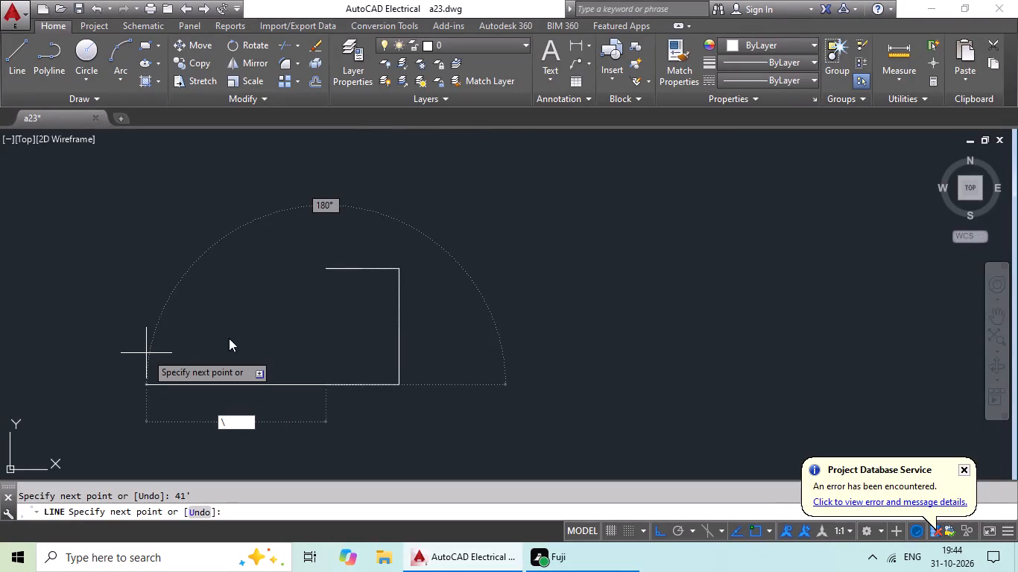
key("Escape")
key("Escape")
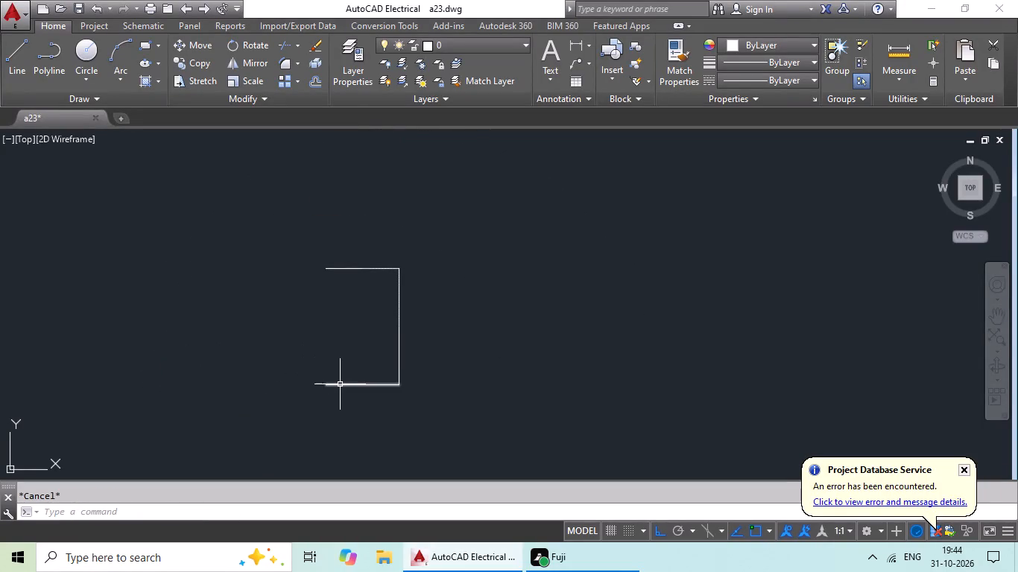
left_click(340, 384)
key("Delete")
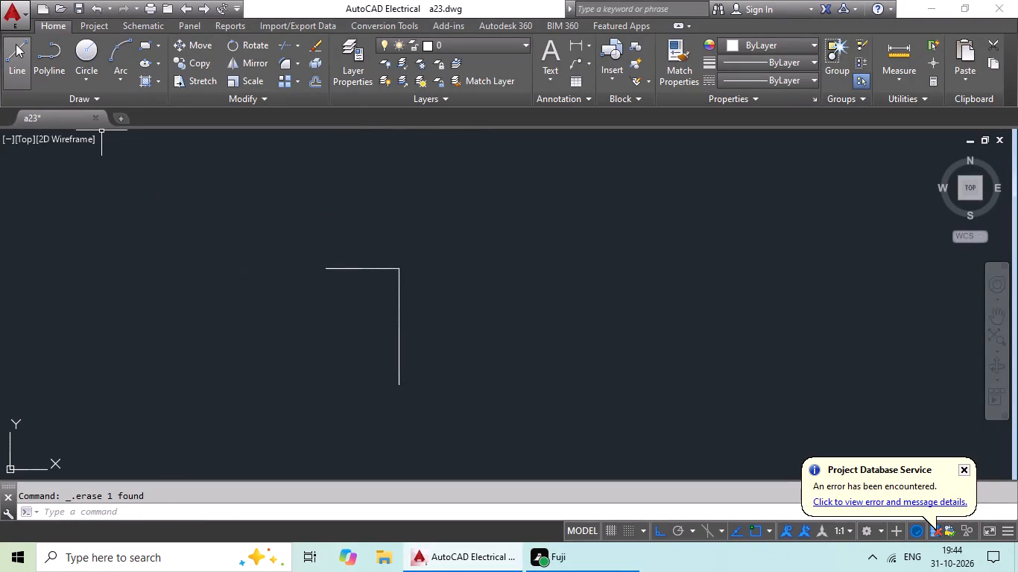
Draw the outline's bottom side 41' leftward from the right side's lower end, and close the left side up to the top corner.
left_click_drag(14, 45, 30, 74)
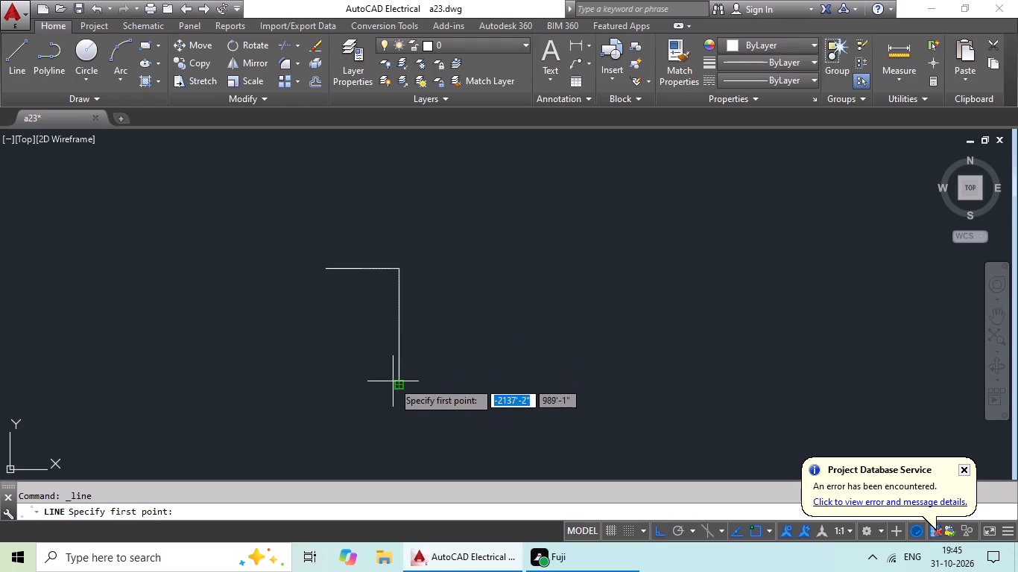
left_click_drag(400, 386, 382, 390)
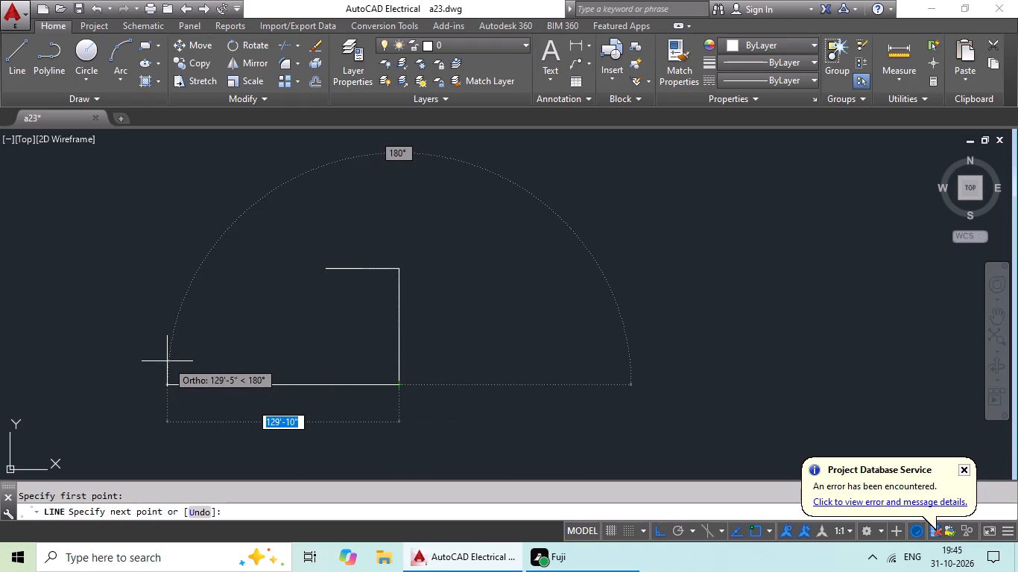
type("41'")
key("Return")
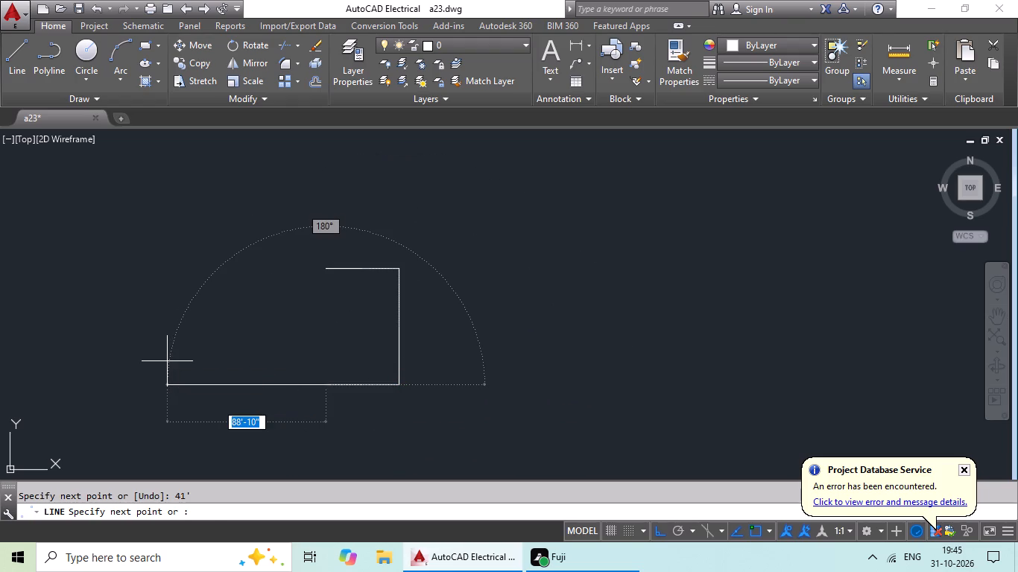
scroll(319, 273, "up", 5)
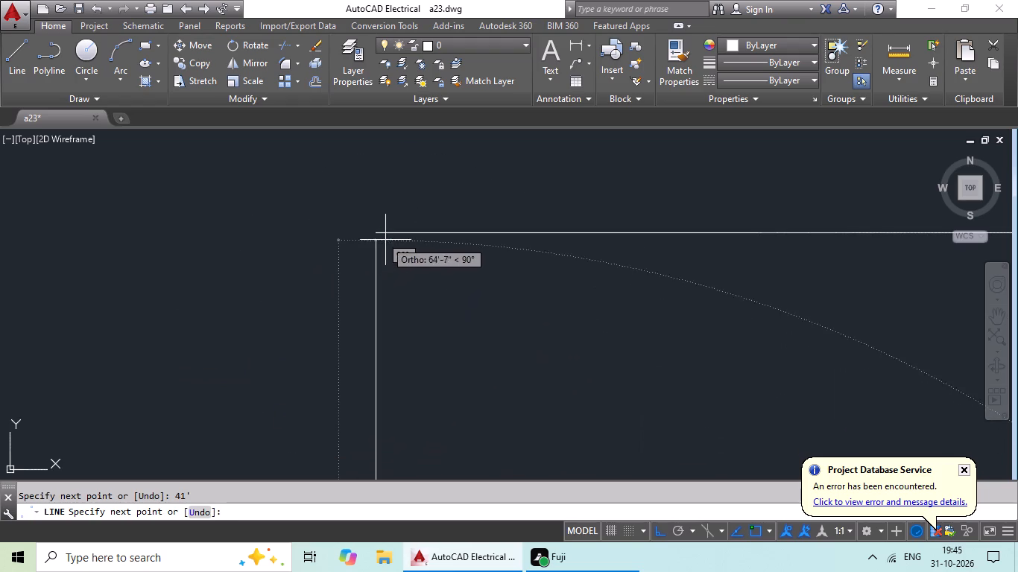
left_click(379, 233)
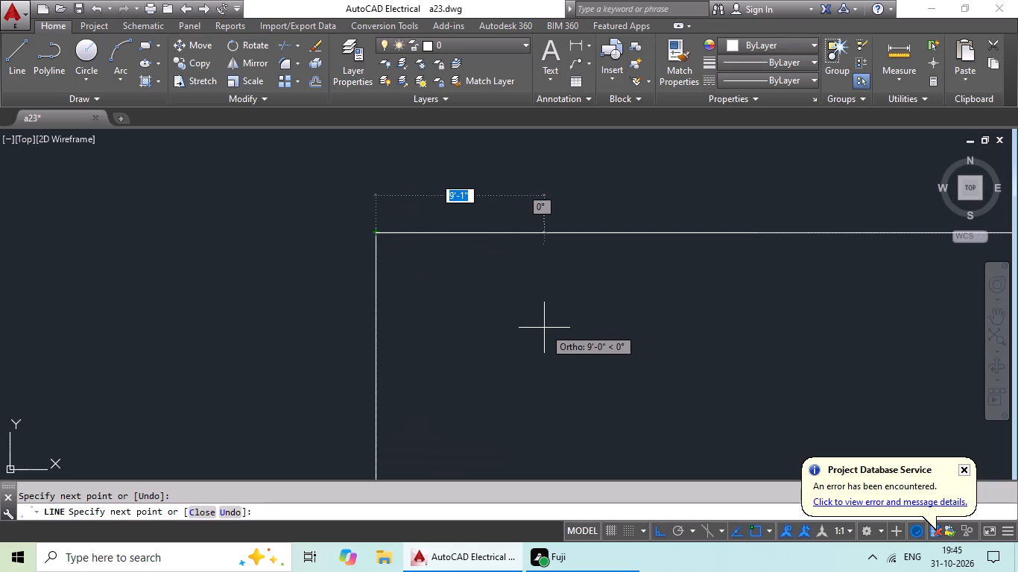
key("Escape")
scroll(545, 328, "down", 2)
key("Escape")
Offset all four sides of the rectangular outline 9" inward to form the outer walls.
middle_click_drag(559, 393, 429, 245)
scroll(421, 244, "down", 2)
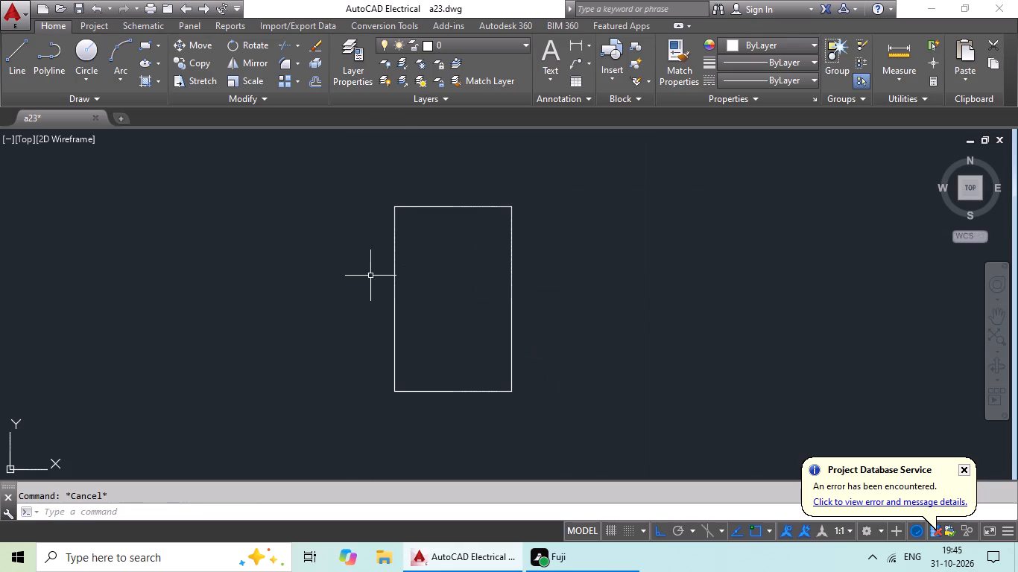
middle_click_drag(455, 268, 382, 293)
key("Escape")
key("Escape")
key("o")
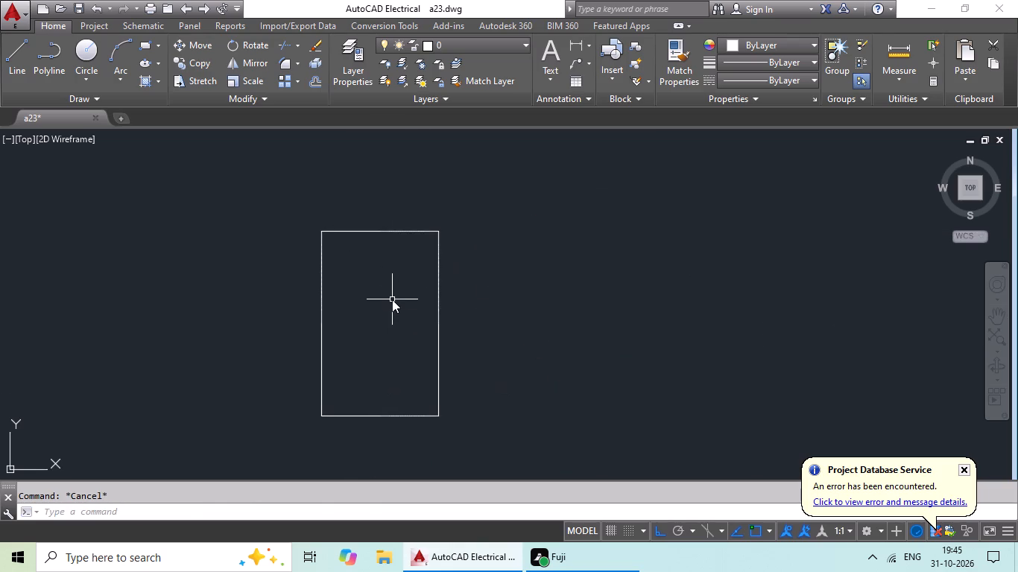
key("Return")
key("9")
key("shift+quotedbl")
key("Return")
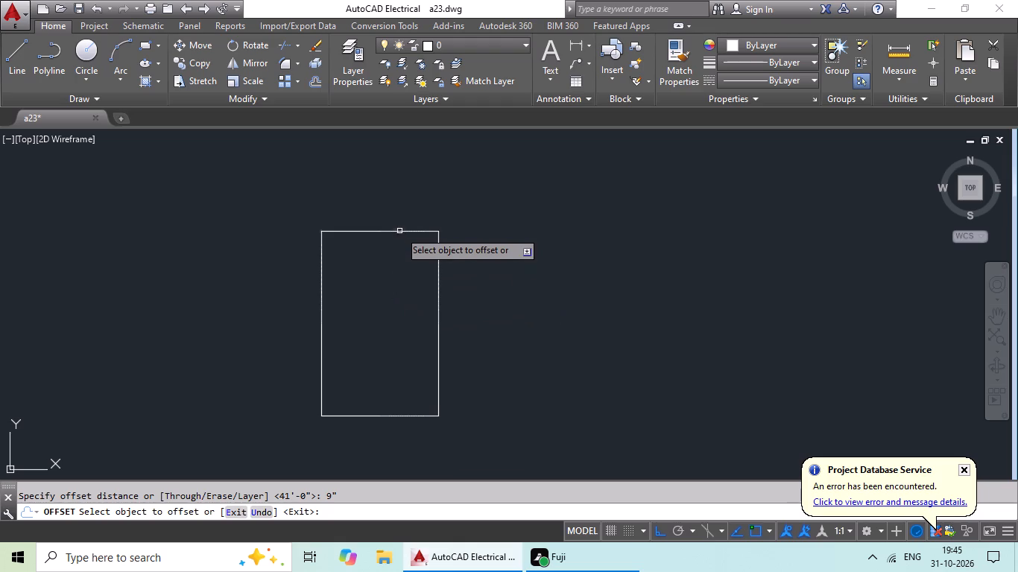
left_click(399, 231)
left_click(377, 310)
left_click_drag(322, 343, 397, 343)
left_click(397, 341)
left_click_drag(437, 339, 403, 346)
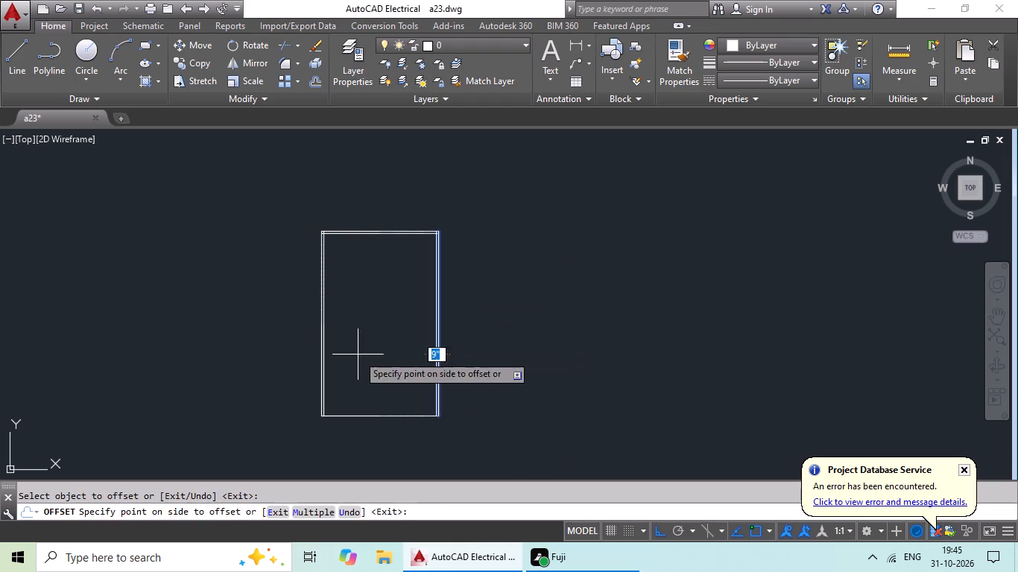
left_click(357, 355)
left_click_drag(392, 418, 393, 407)
left_click(399, 381)
scroll(371, 344, "up", 2)
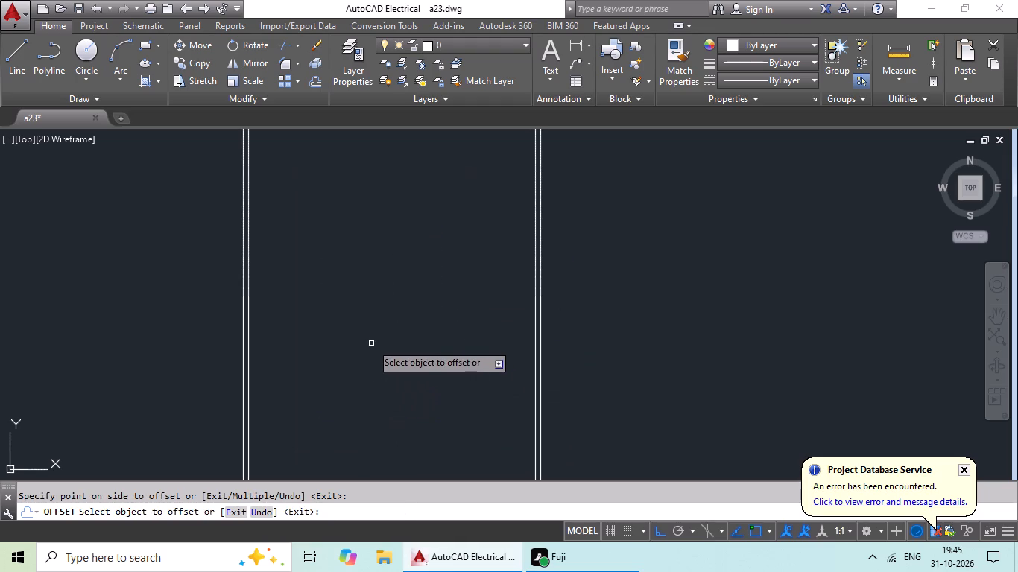
key("Escape")
scroll(382, 337, "down", 2)
middle_click_drag(382, 337, 344, 357)
key("Escape")
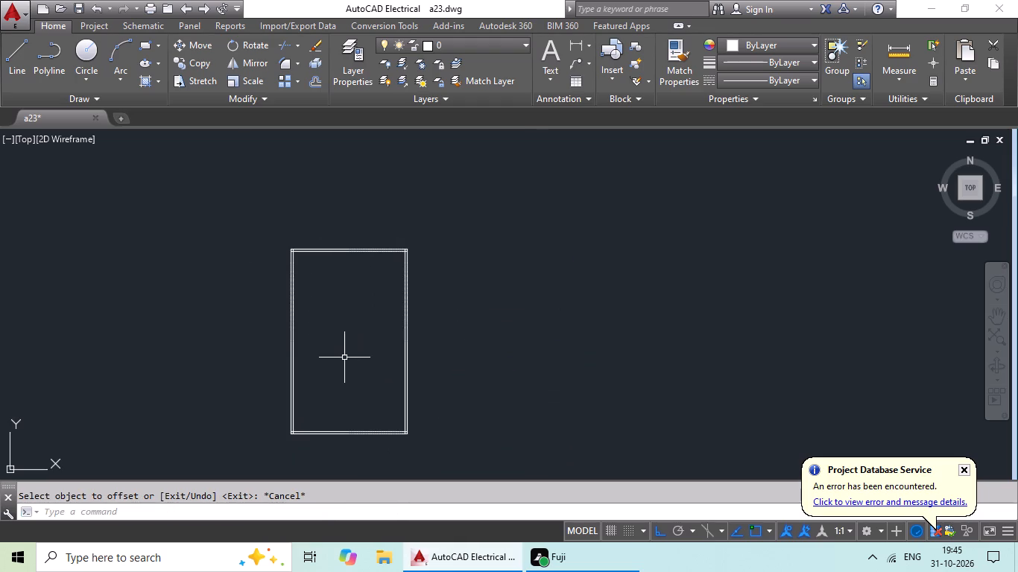
Offset the left wall's inner line 8'4" to the right for the first partition.
key("o")
key("Return")
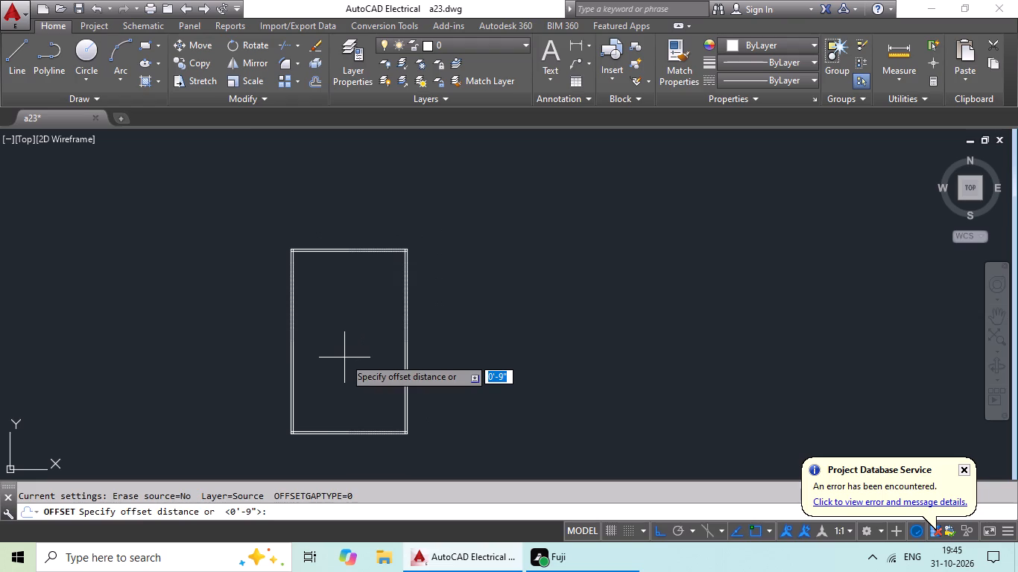
type("8'4")
key("shift+quotedbl")
key("Return")
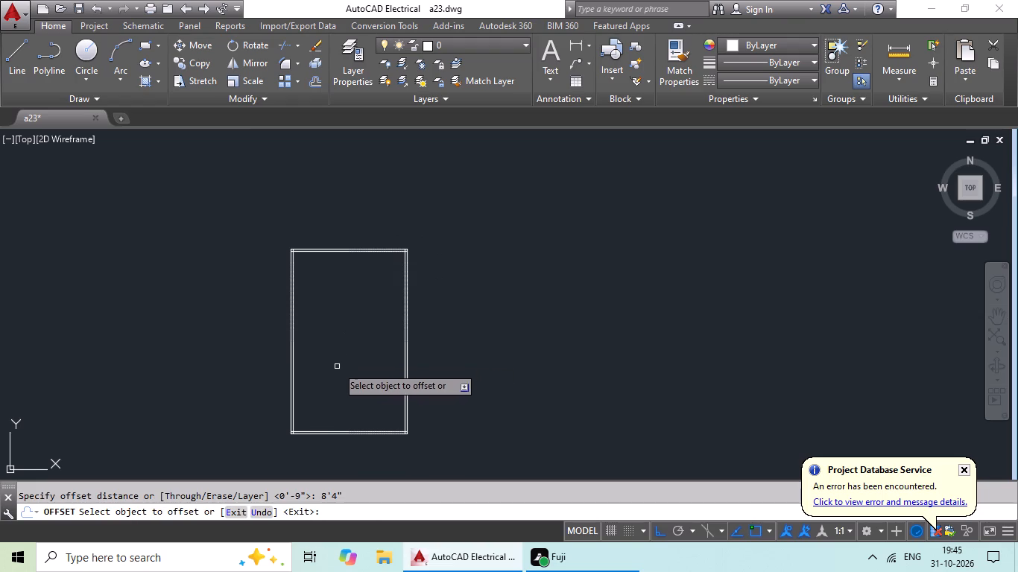
scroll(280, 270, "up", 4)
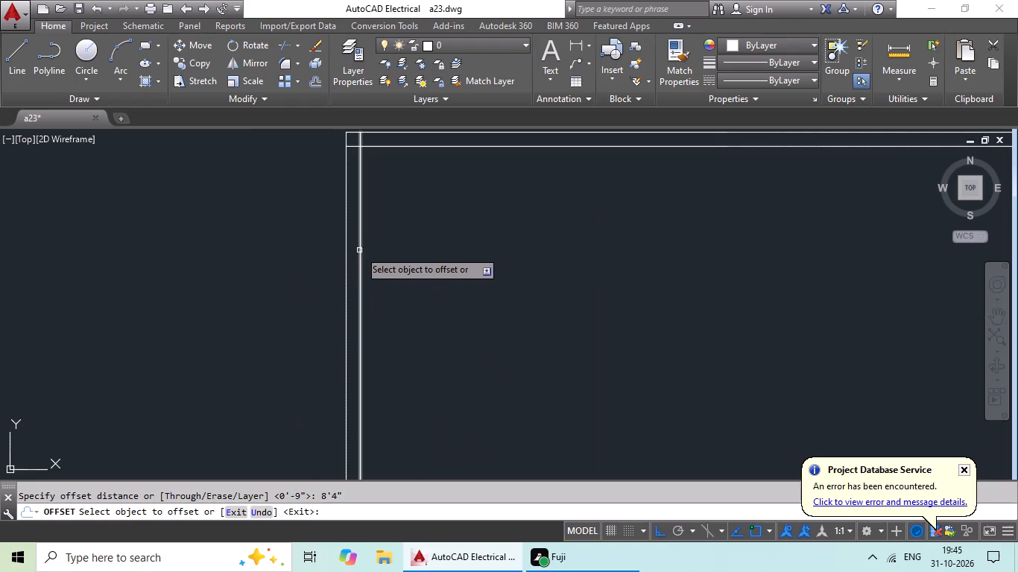
left_click_drag(358, 251, 389, 255)
left_click(478, 256)
scroll(589, 272, "down", 3)
middle_click_drag(604, 278, 540, 291)
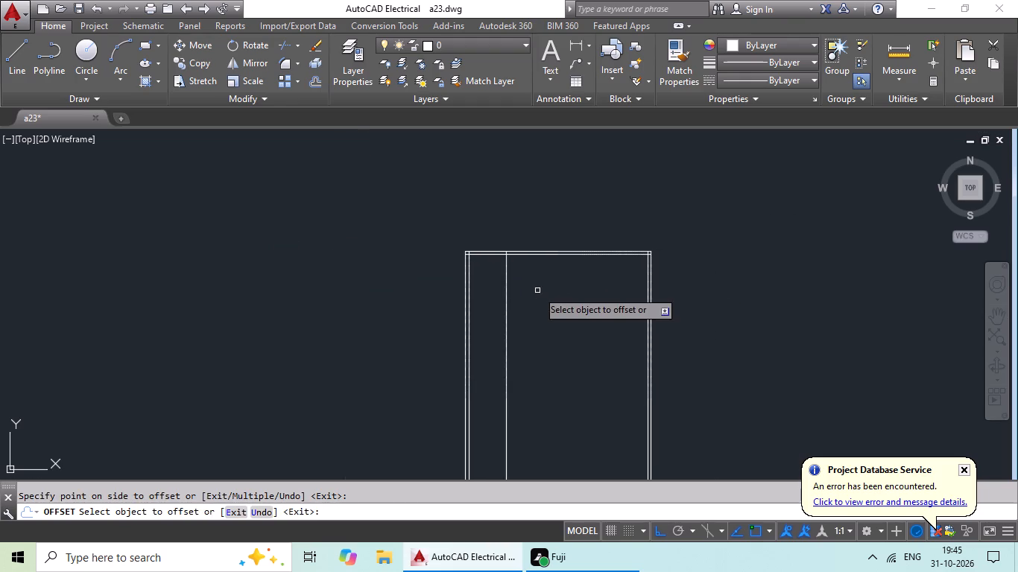
key("Escape")
key("Escape")
Offset the first partition line 6" to the right to give the partition its thickness.
key("o")
key("Return")
key("6")
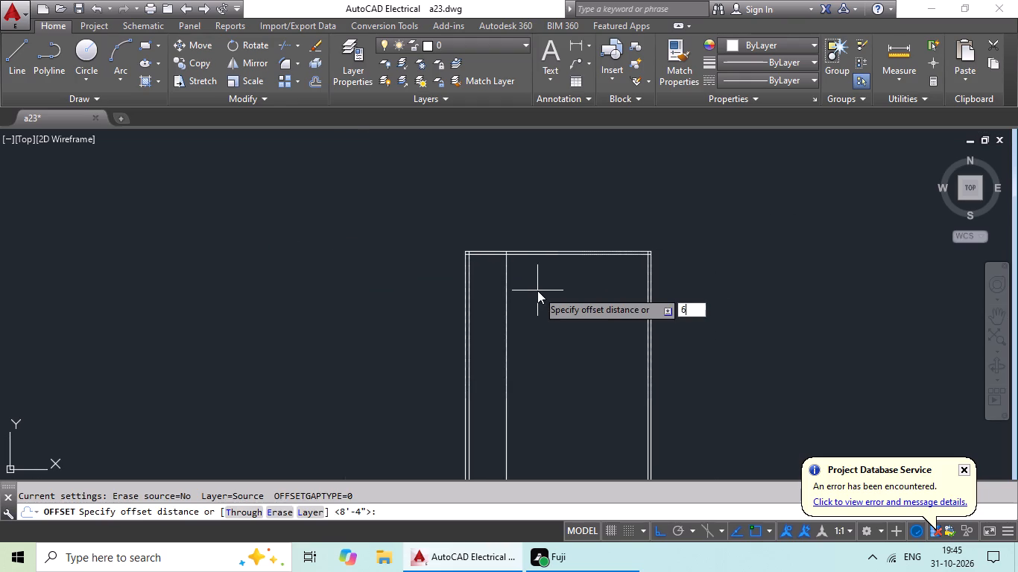
key("shift+quotedbl")
key("Return")
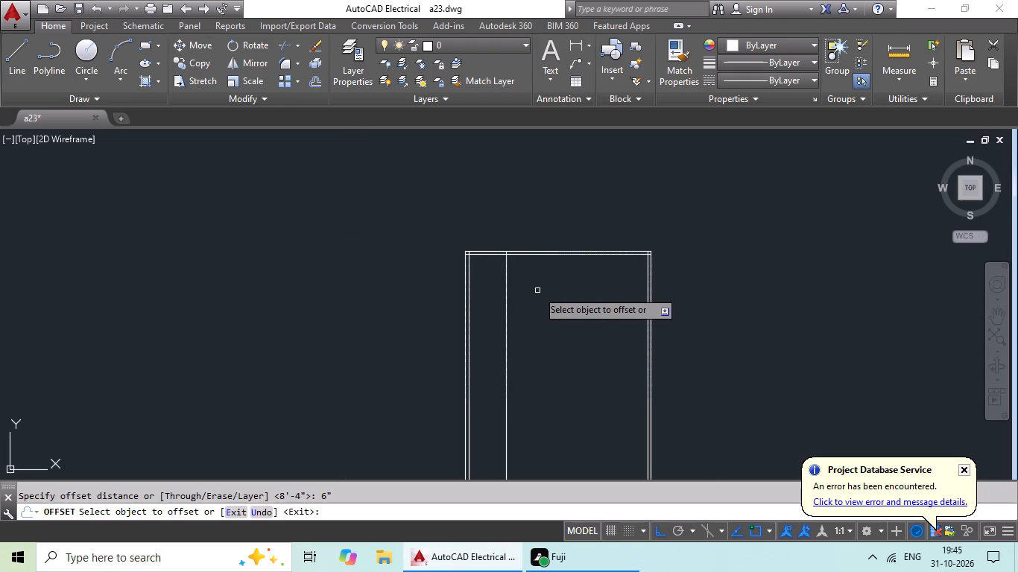
left_click_drag(505, 316, 540, 324)
left_click(574, 328)
key("Escape")
key("Escape")
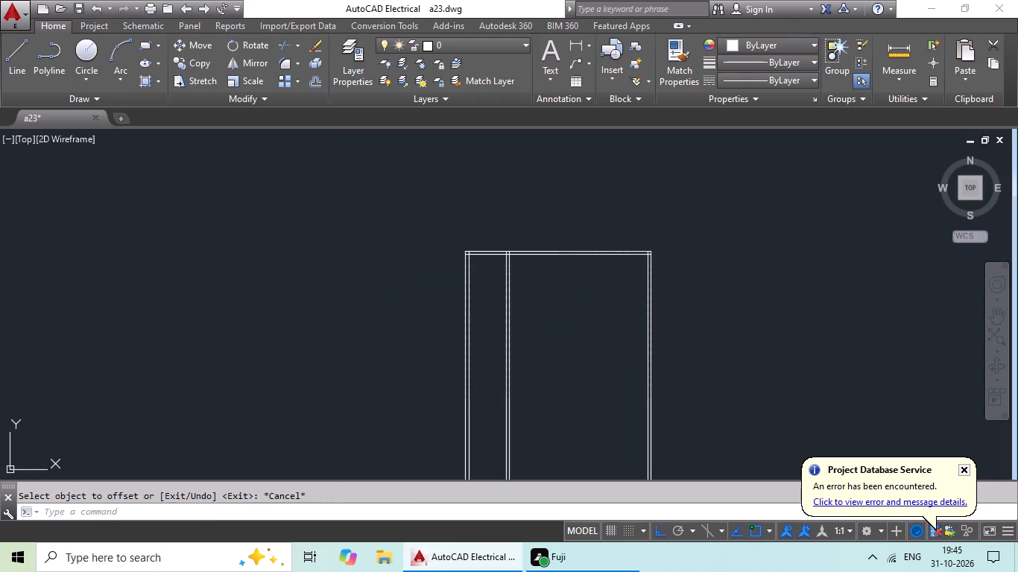
key("Escape")
Offset the first partition's right-hand line 9' to the right for the second partition.
key("o")
key("Return")
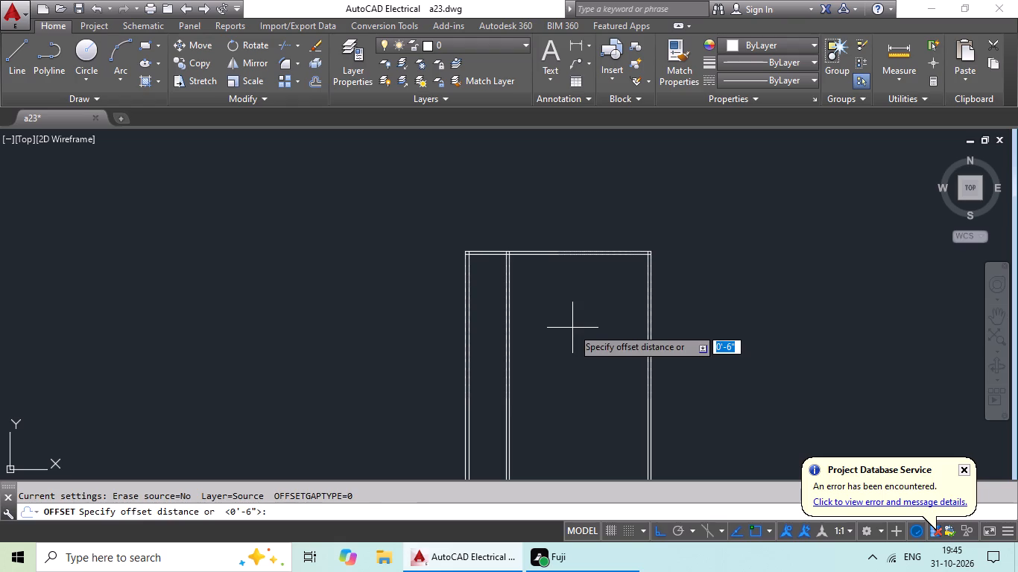
type("9'")
key("Return")
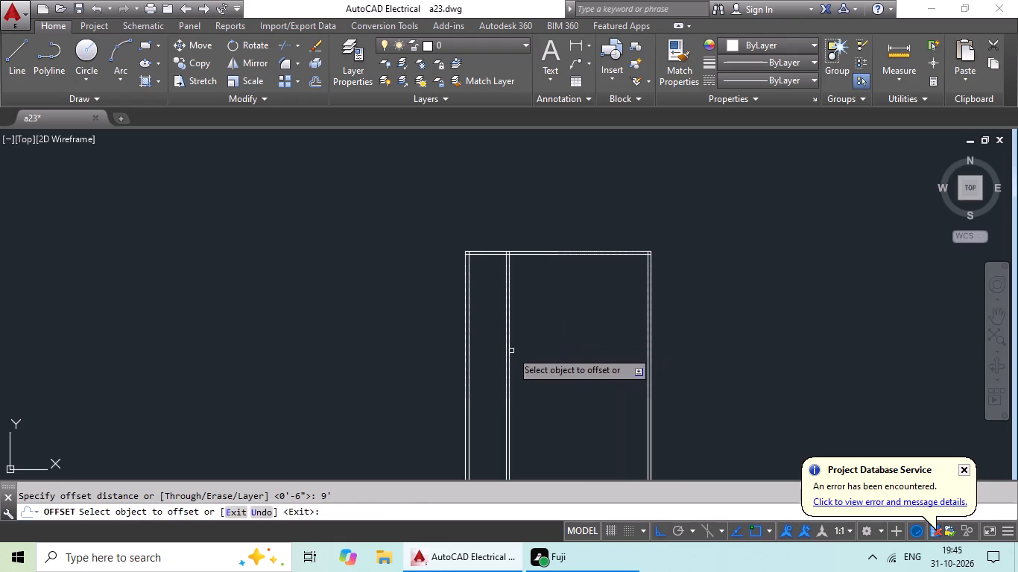
left_click_drag(510, 354, 534, 354)
left_click(578, 351)
key("Escape")
key("Escape")
Offset the second partition line 6" to the right to give it thickness.
key("o")
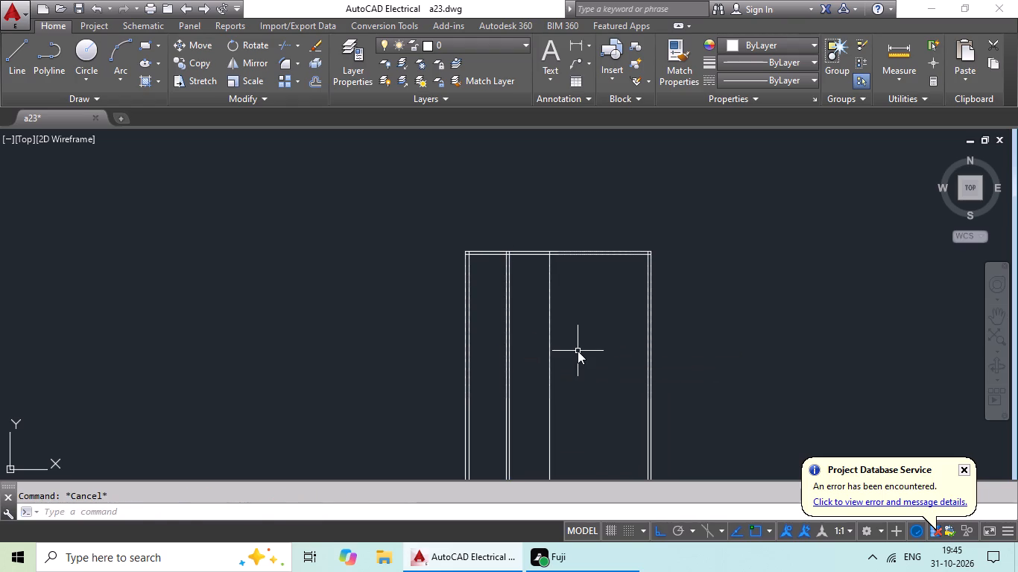
key("Return")
type("6\"")
key("Return")
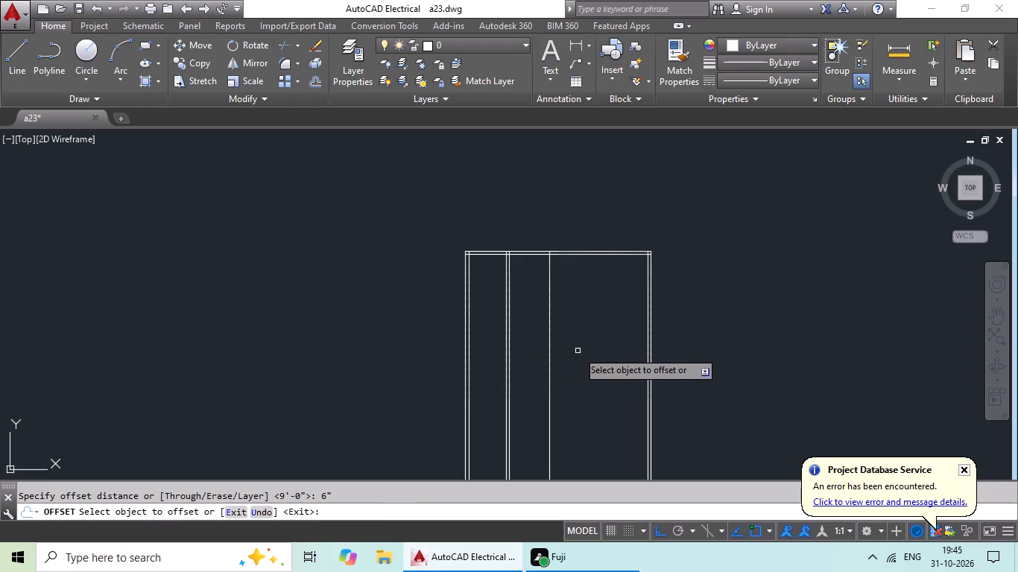
left_click(548, 381)
left_click(592, 379)
key("Escape")
key("Escape")
key("Escape")
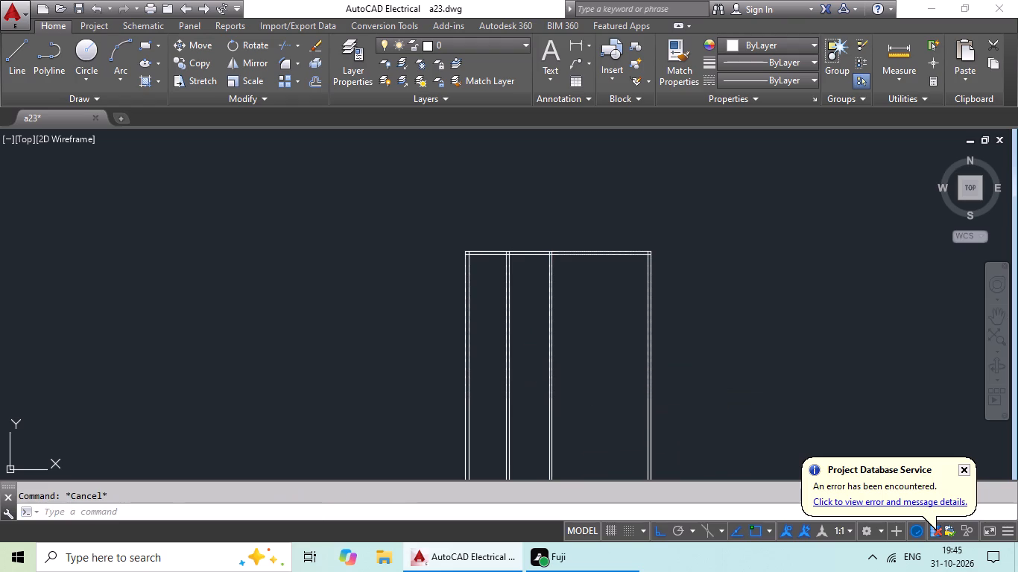
Offset the second partition's right-hand line 7' to the right for the third partition.
key("o")
key("Return")
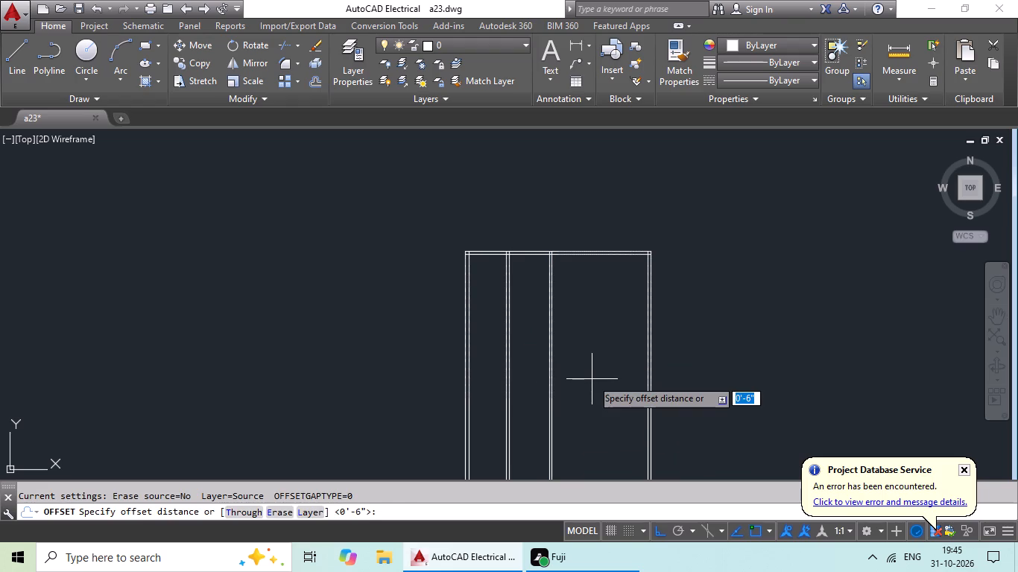
type("7'")
key("Return")
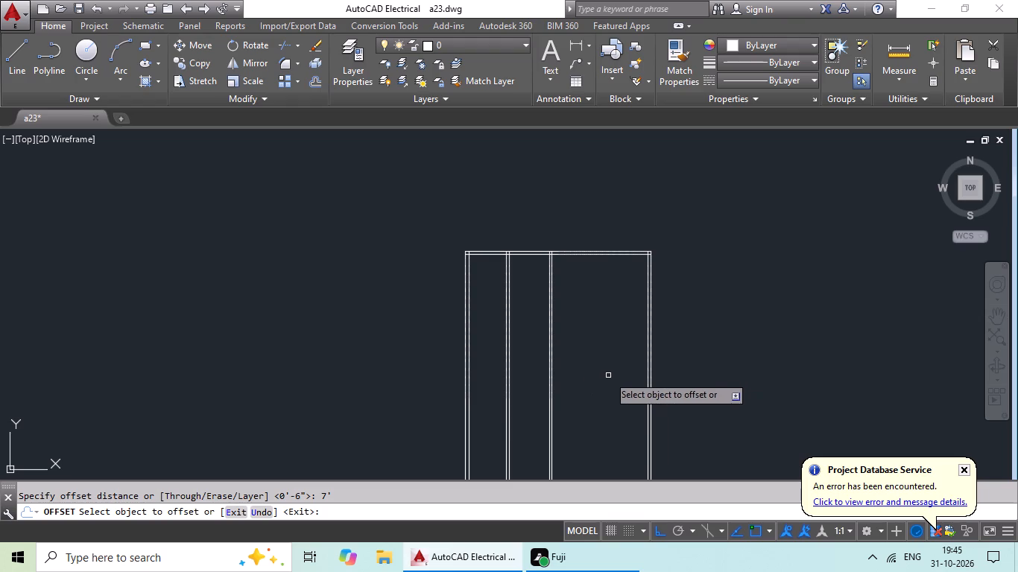
left_click_drag(553, 401, 563, 400)
left_click(591, 395)
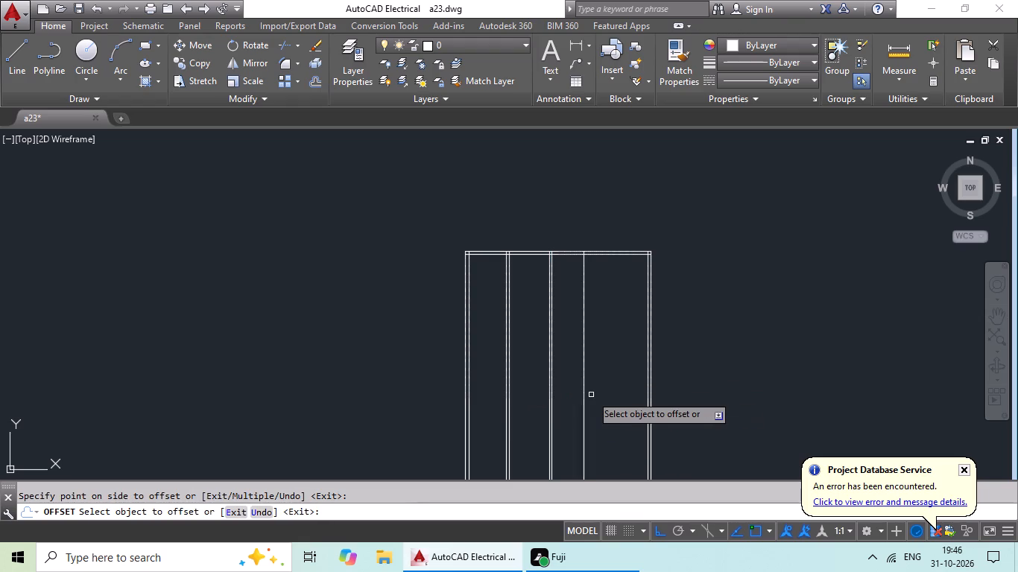
key("Escape")
key("Escape")
Offset the third partition line 6" to the right to give it thickness.
key("o")
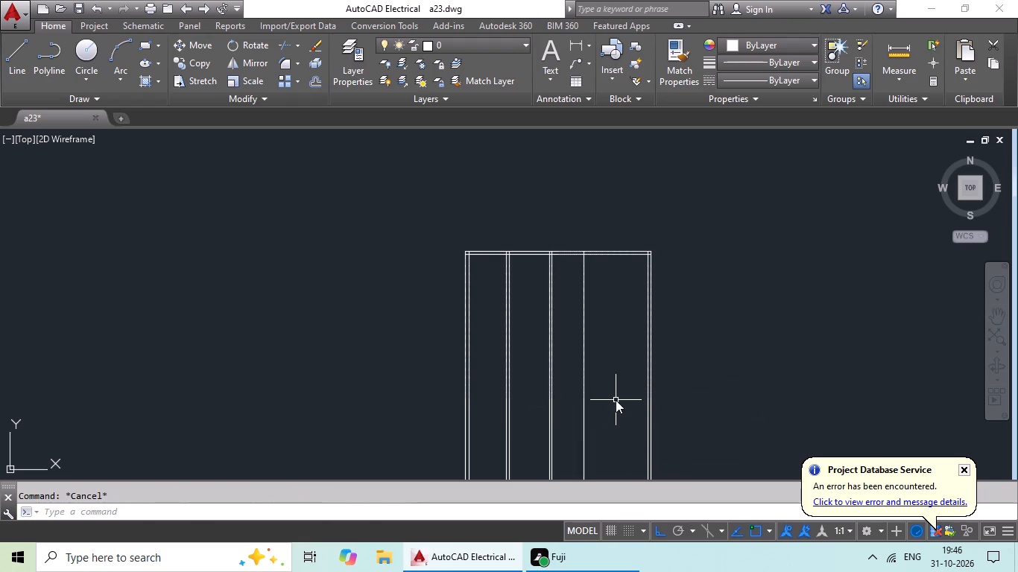
key("Return")
type("6\"")
key("Return")
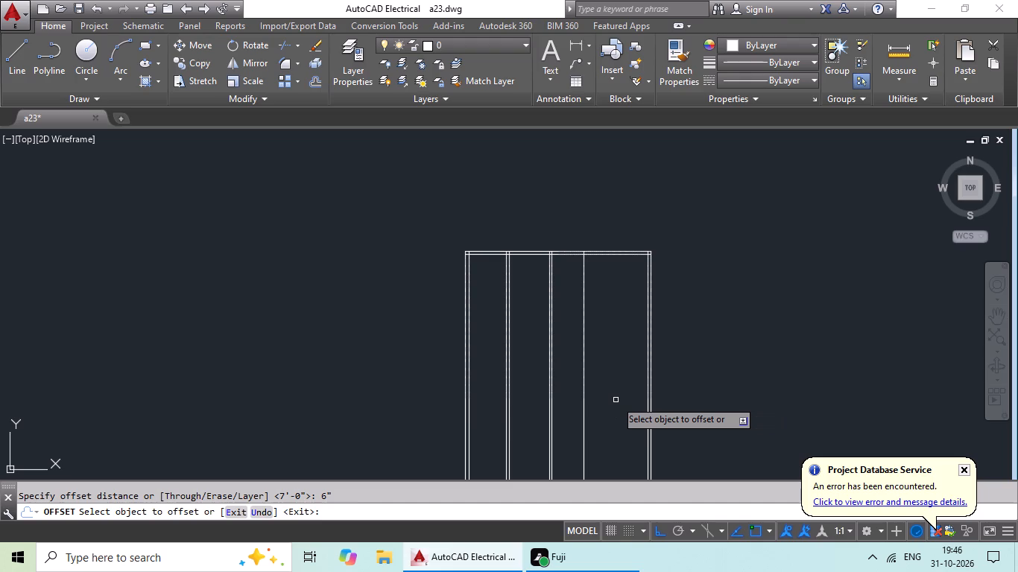
left_click(584, 399)
left_click(607, 385)
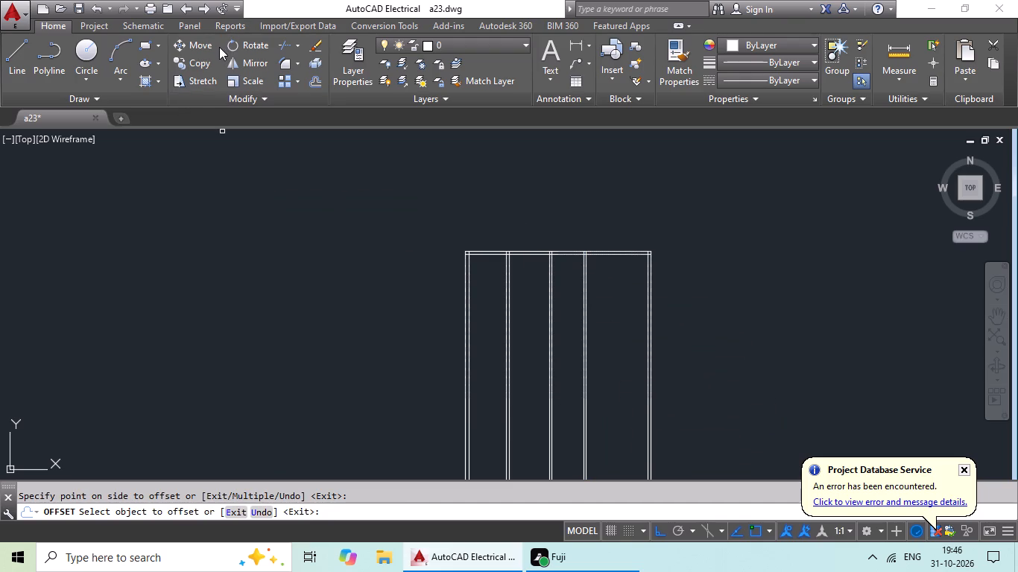
Measure the clear width between the third partition and the right outer wall with a linear dimension, without placing it.
left_click(568, 45)
scroll(610, 246, "up", 4)
left_click_drag(454, 303, 469, 303)
left_click(854, 298)
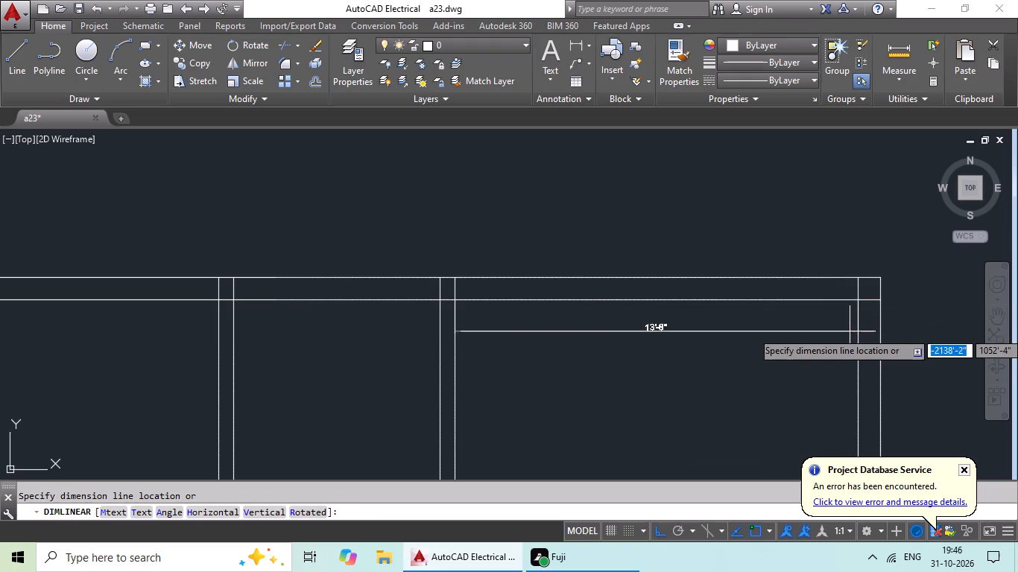
middle_click_drag(848, 326, 828, 226)
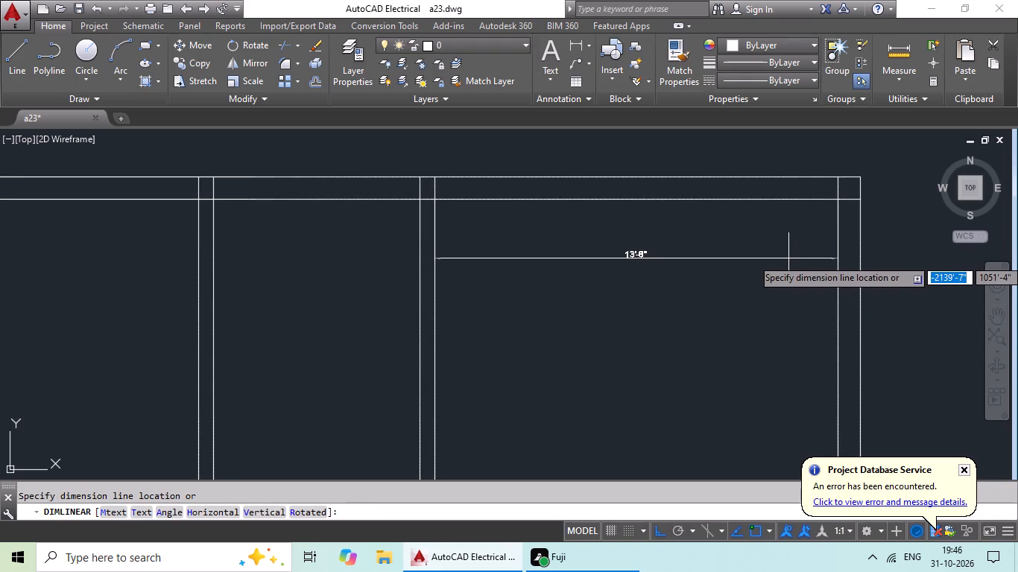
scroll(789, 258, "down", 1)
middle_click_drag(790, 259, 746, 273)
scroll(746, 273, "up", 2)
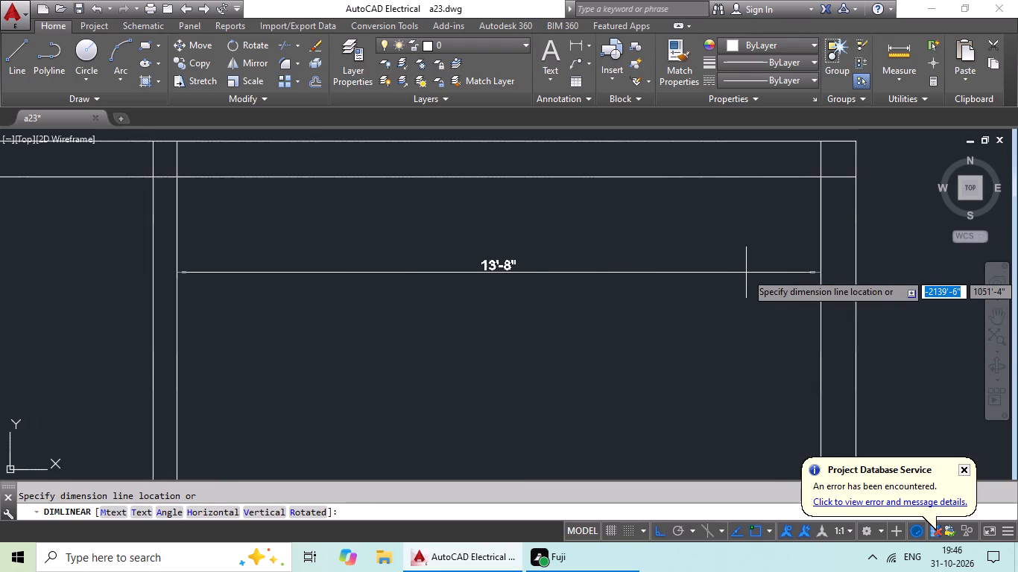
scroll(746, 273, "up", 1)
scroll(746, 273, "down", 5)
scroll(746, 273, "up", 4)
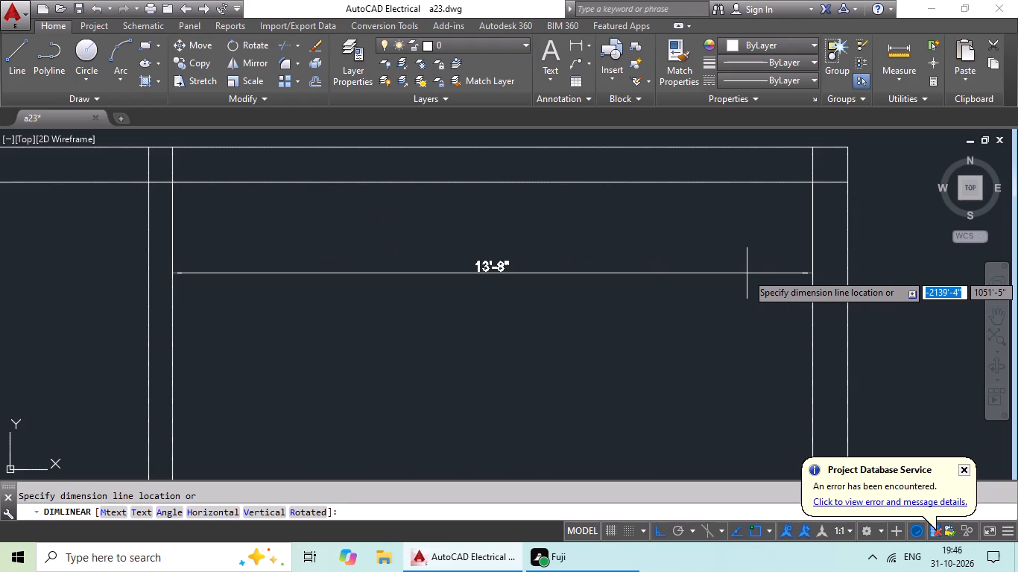
scroll(747, 273, "down", 5)
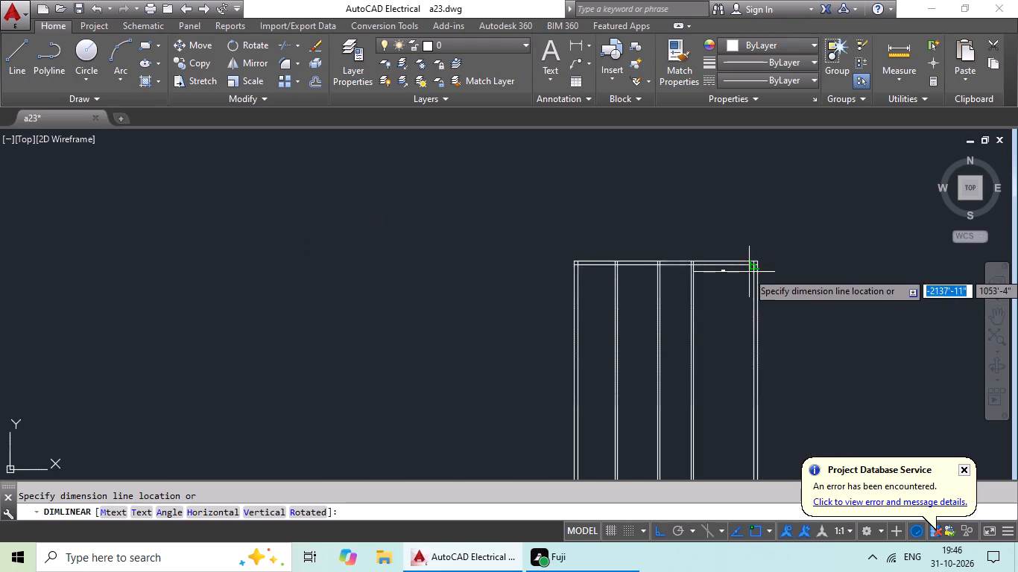
middle_click_drag(749, 271, 751, 218)
middle_click_drag(754, 255, 754, 214)
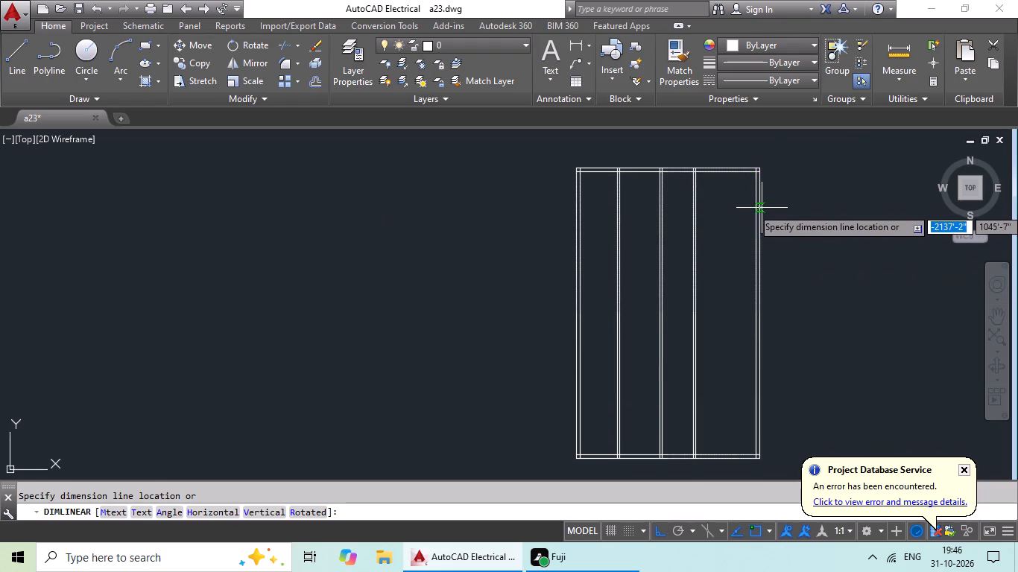
scroll(761, 212, "down", 1)
middle_click_drag(759, 210, 673, 222)
scroll(670, 222, "up", 4)
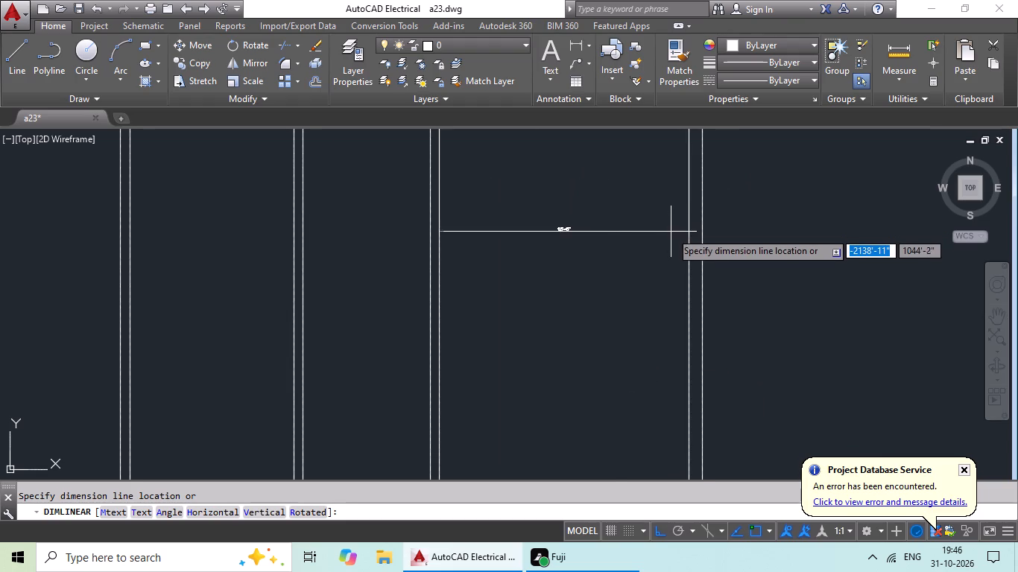
scroll(668, 245, "down", 3)
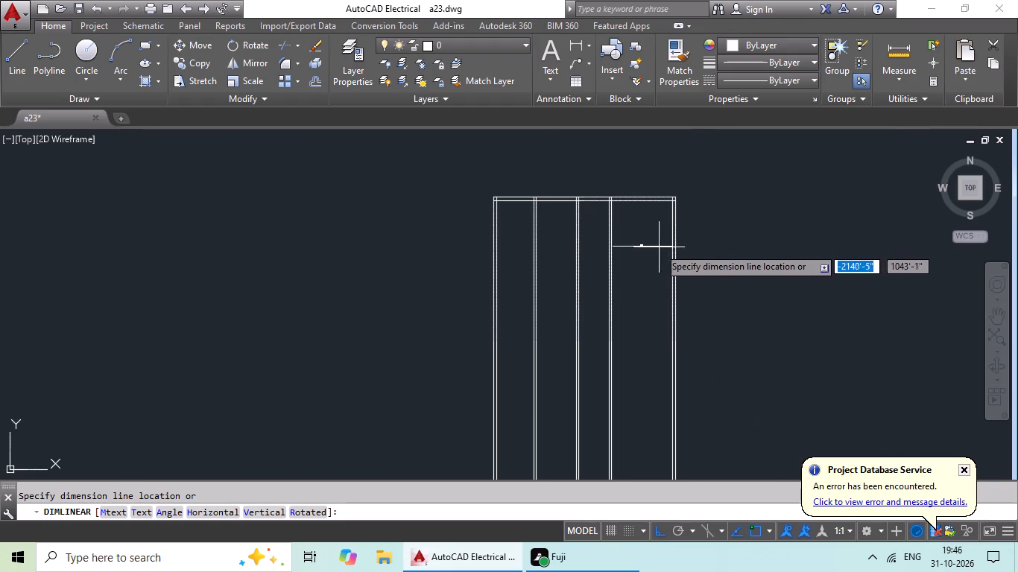
scroll(654, 248, "up", 2)
key("Escape")
Measure the clear width between the second and third partitions with a linear dimension, without placing it.
middle_click_drag(629, 220, 666, 349)
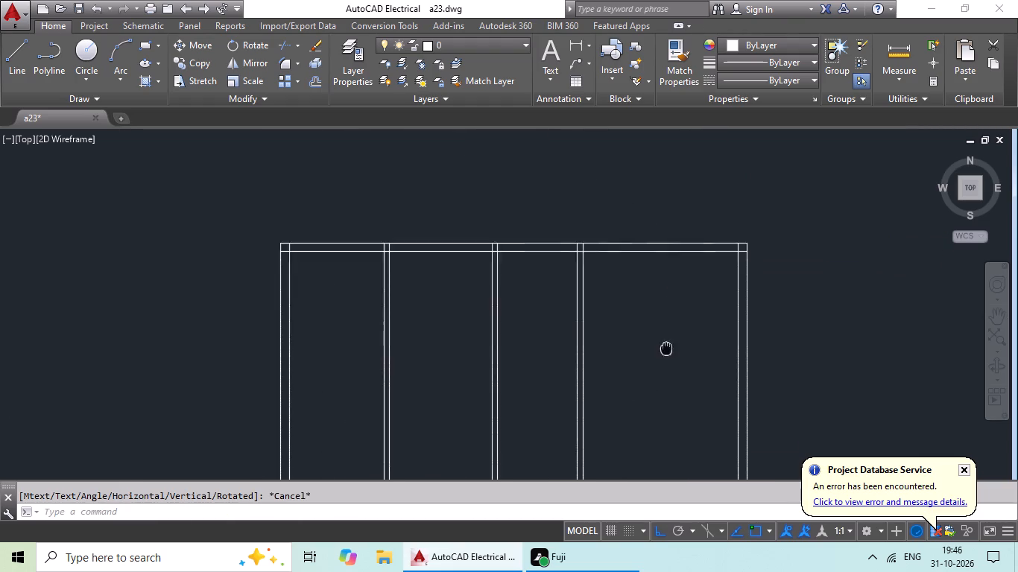
middle_click_drag(666, 349, 668, 354)
left_click(580, 46)
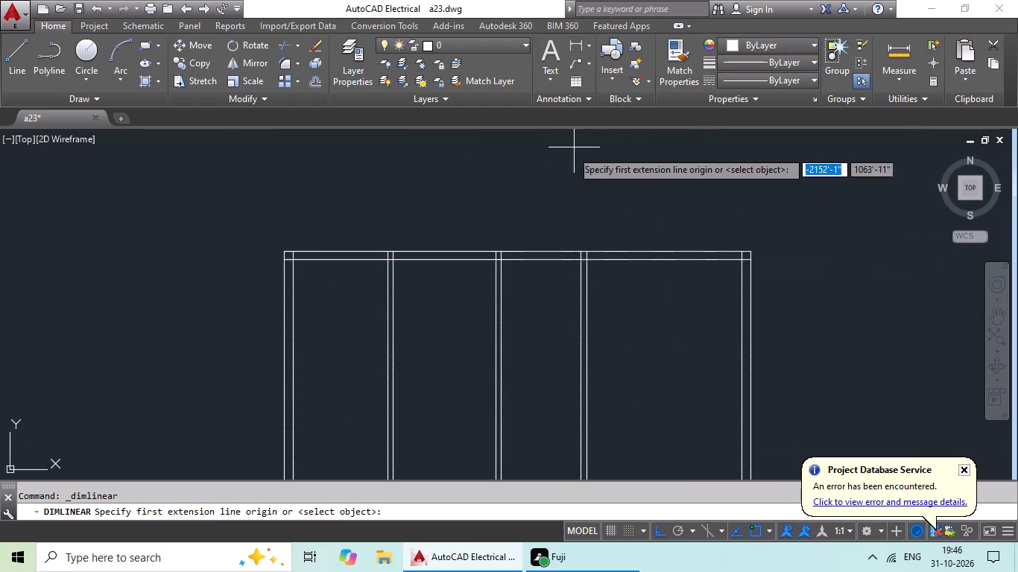
scroll(517, 173, "up", 2)
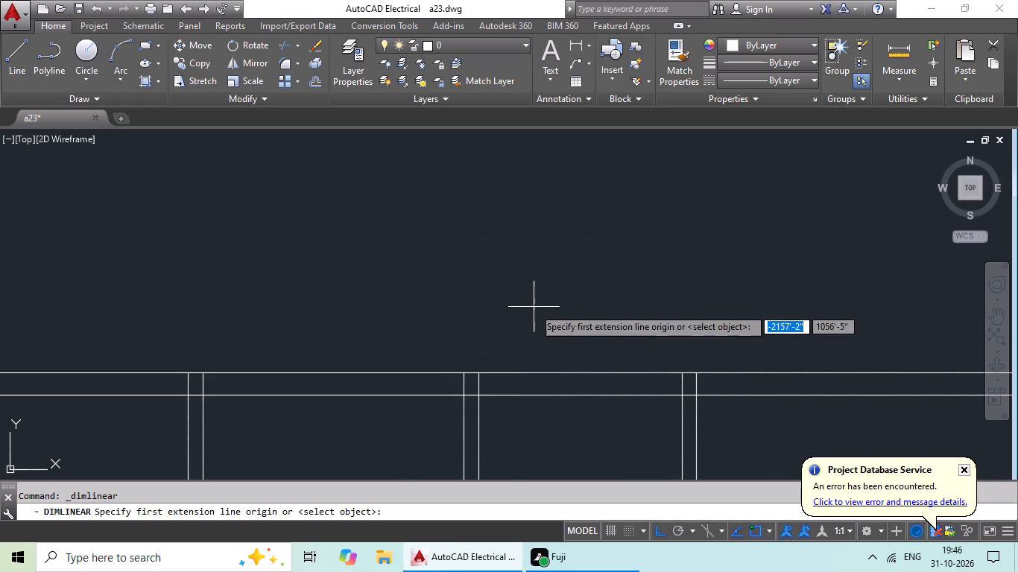
scroll(534, 311, "down", 2)
left_click_drag(513, 344, 526, 349)
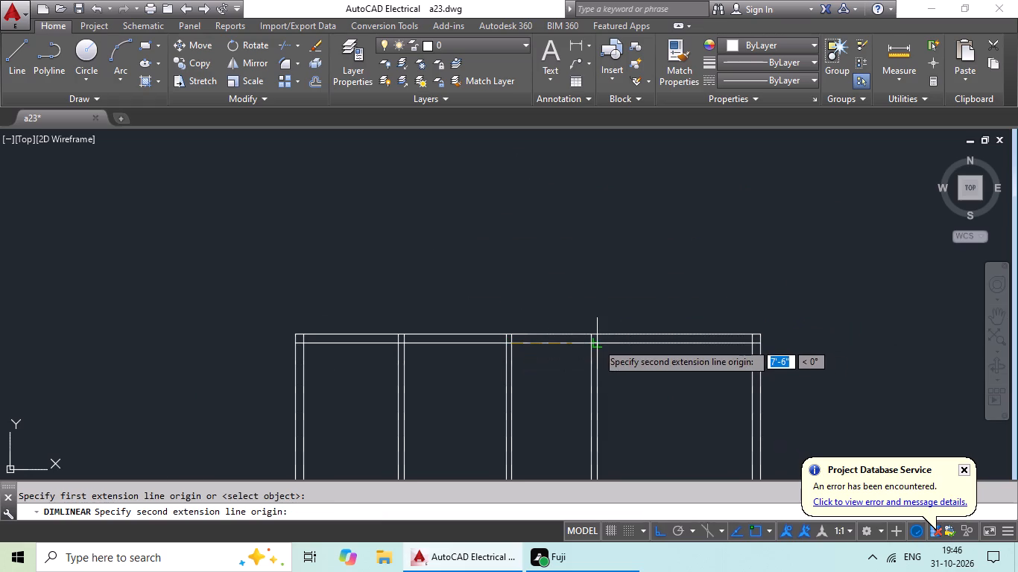
left_click(589, 343)
scroll(587, 381, "up", 3)
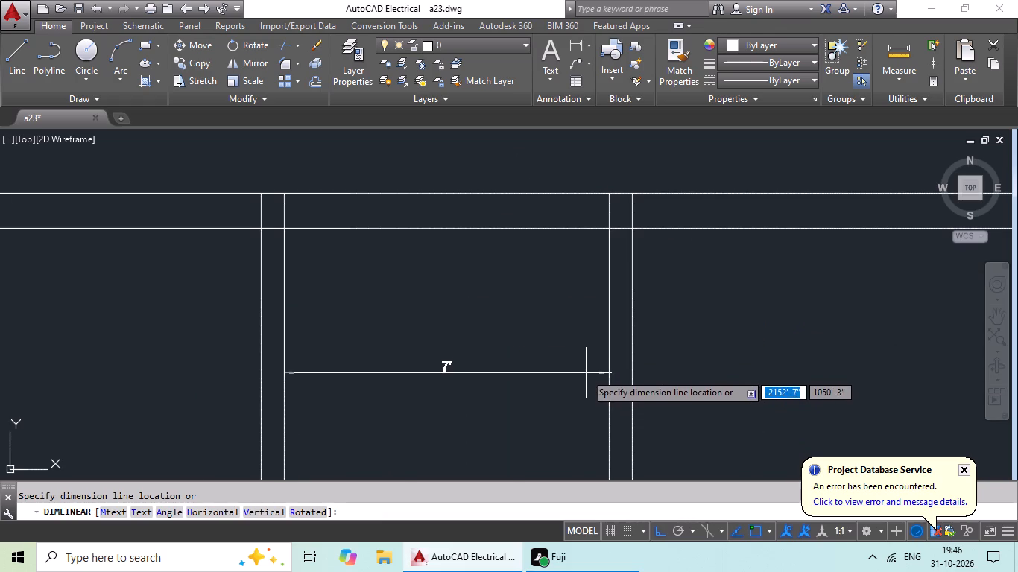
key("Escape")
Measure the clear width between the first and second partitions with a linear dimension, without placing it.
scroll(586, 364, "down", 3)
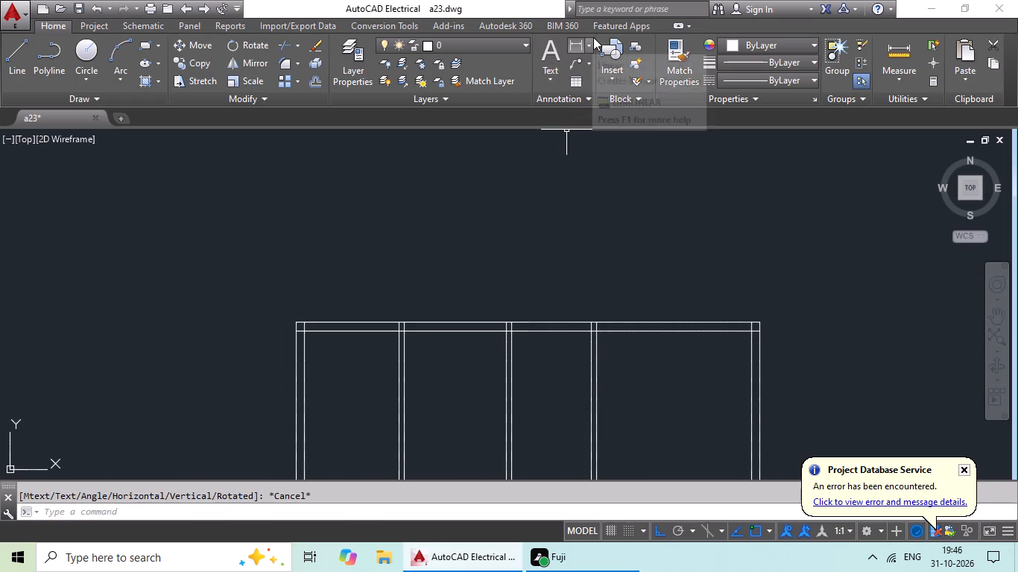
left_click(577, 42)
scroll(528, 351, "up", 3)
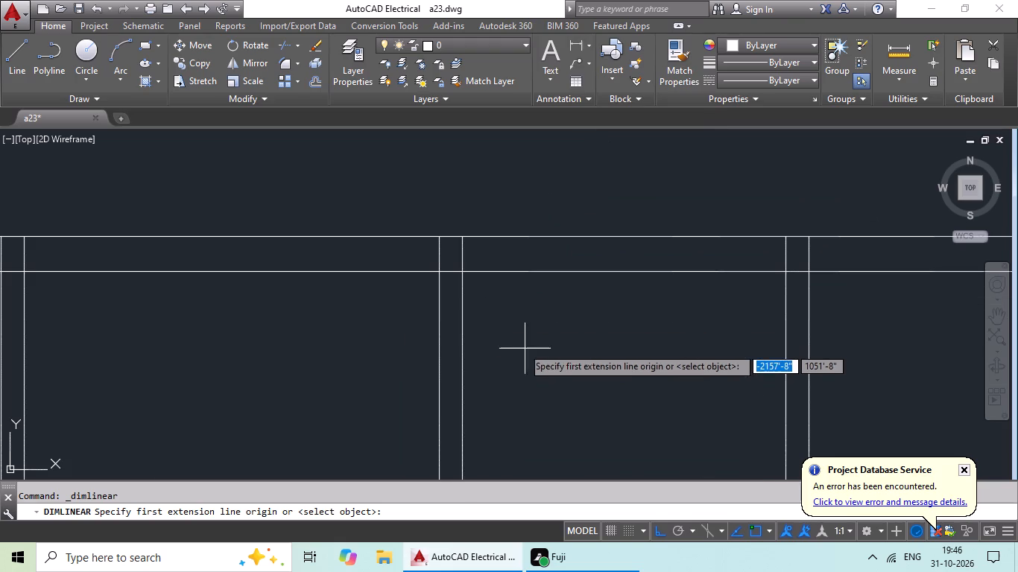
middle_click_drag(426, 293, 615, 288)
left_click_drag(213, 267, 252, 270)
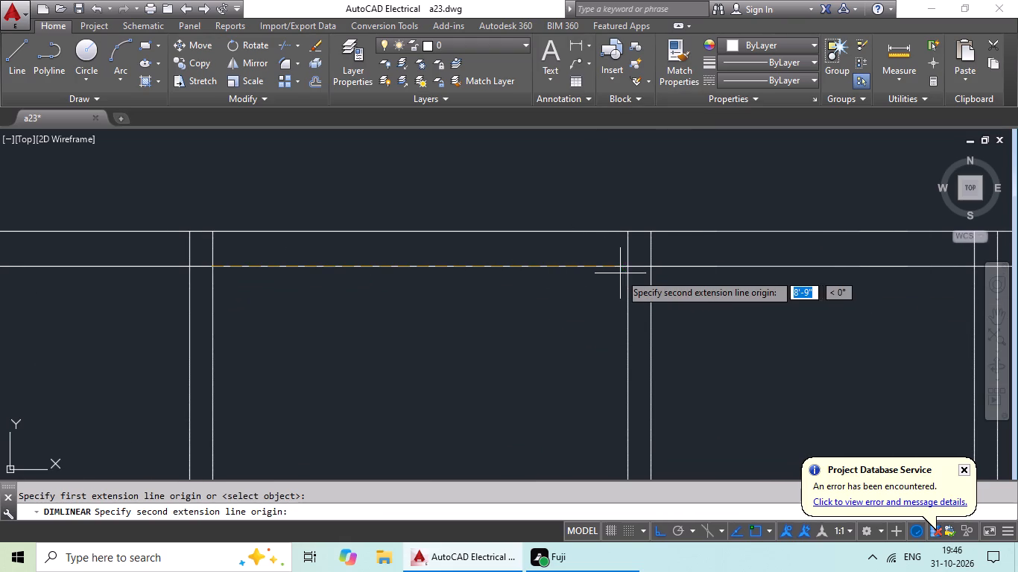
scroll(629, 269, "down", 1)
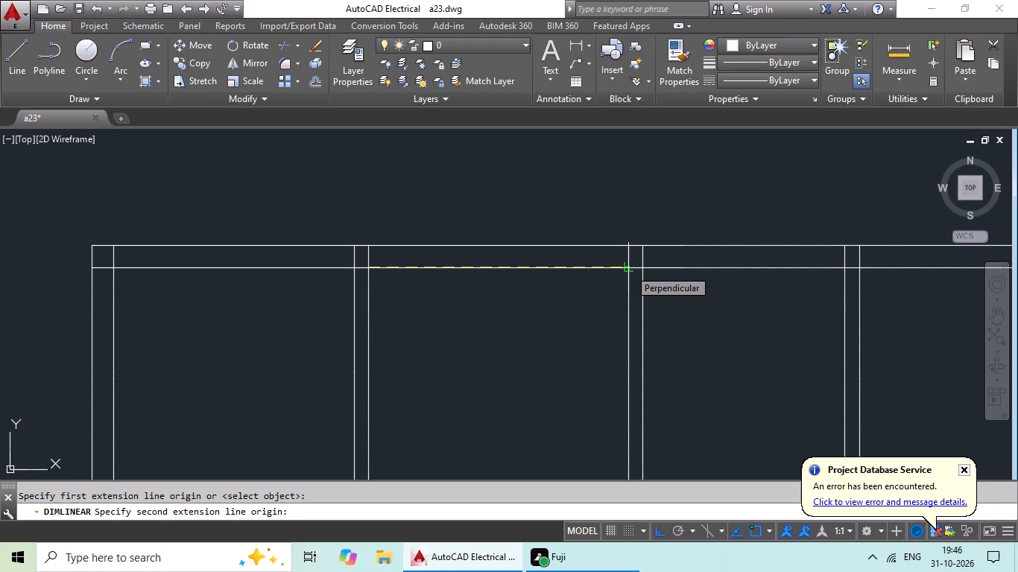
left_click(627, 271)
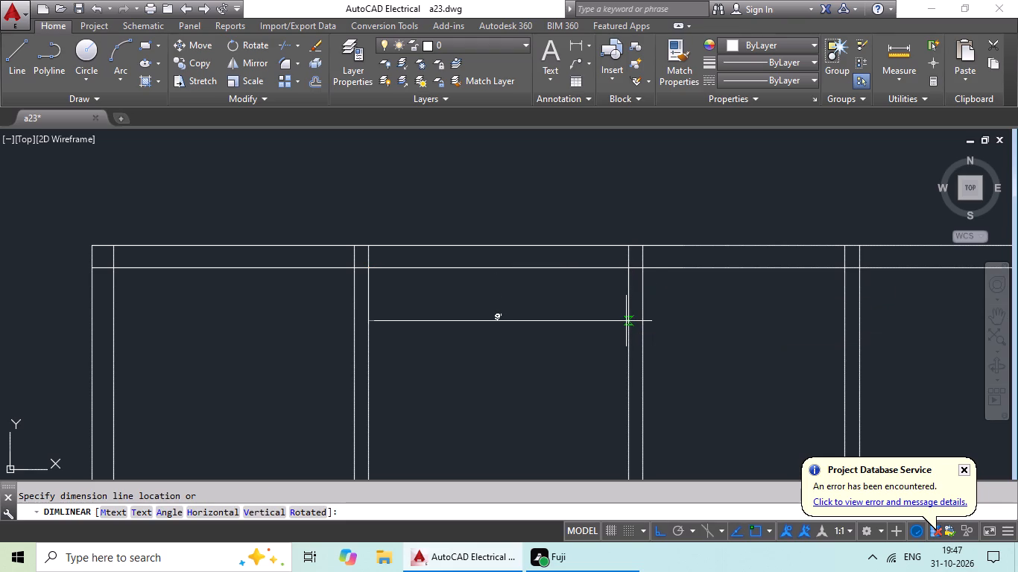
scroll(627, 317, "down", 4)
key("Escape")
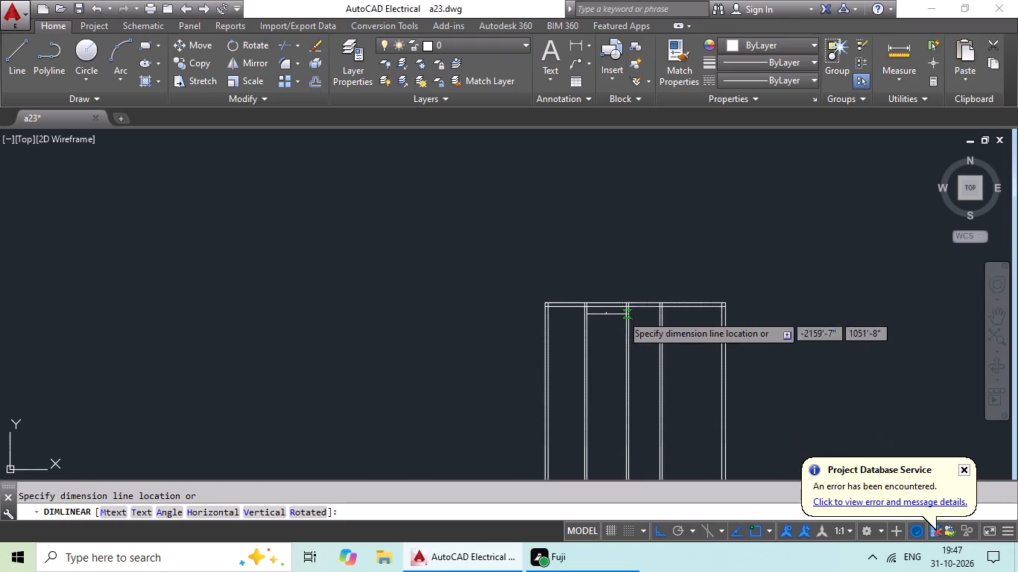
Erase the whole floor plan, including all vertical wall and partition lines and the top and bottom outer wall lines.
middle_click_drag(626, 315, 622, 247)
middle_click_drag(606, 307, 571, 226)
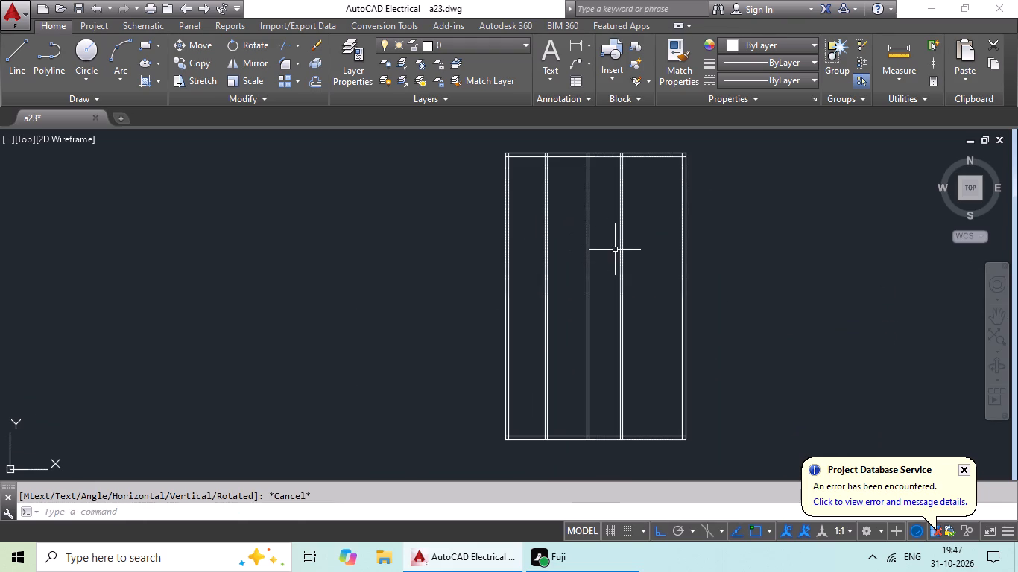
left_click_drag(744, 217, 423, 303)
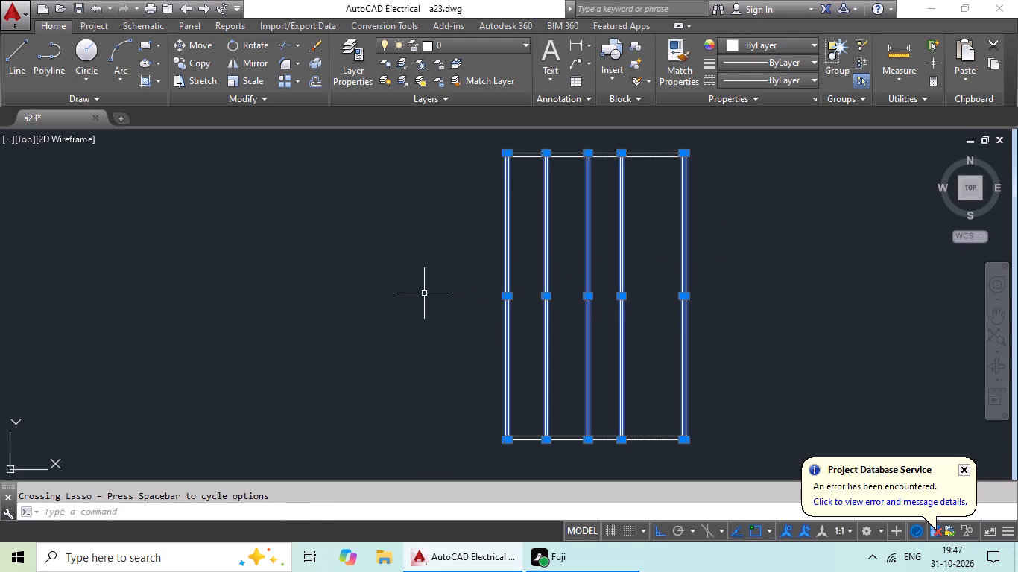
key("Delete")
scroll(597, 235, "down", 2)
middle_click_drag(593, 247, 535, 264)
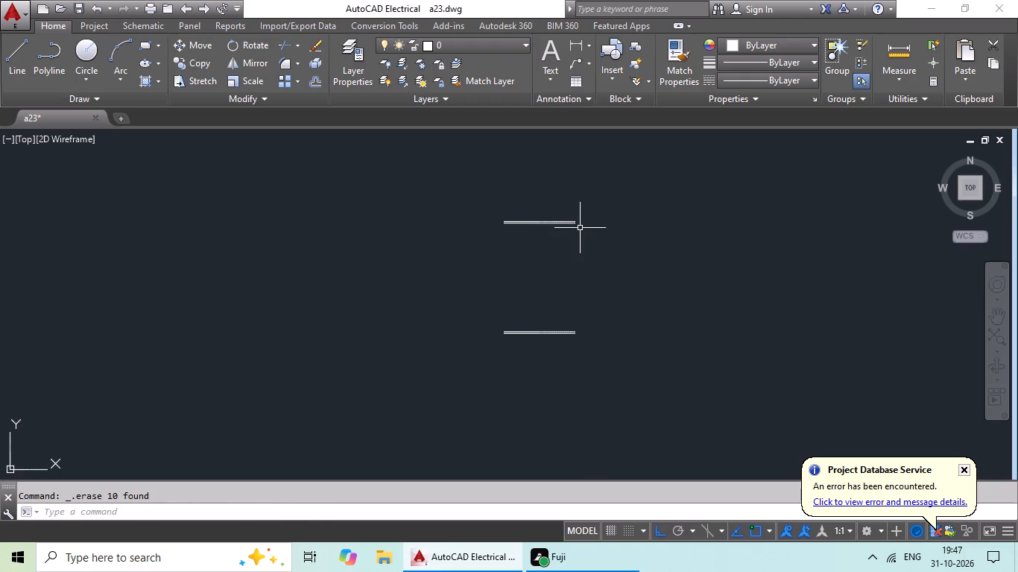
scroll(580, 227, "up", 1)
left_click_drag(543, 194, 506, 442)
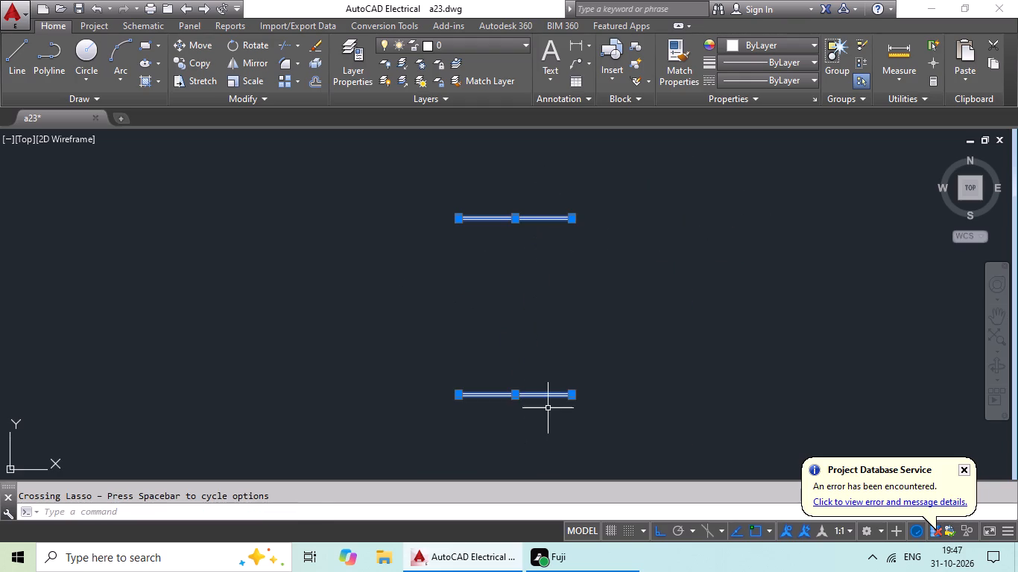
key("Delete")
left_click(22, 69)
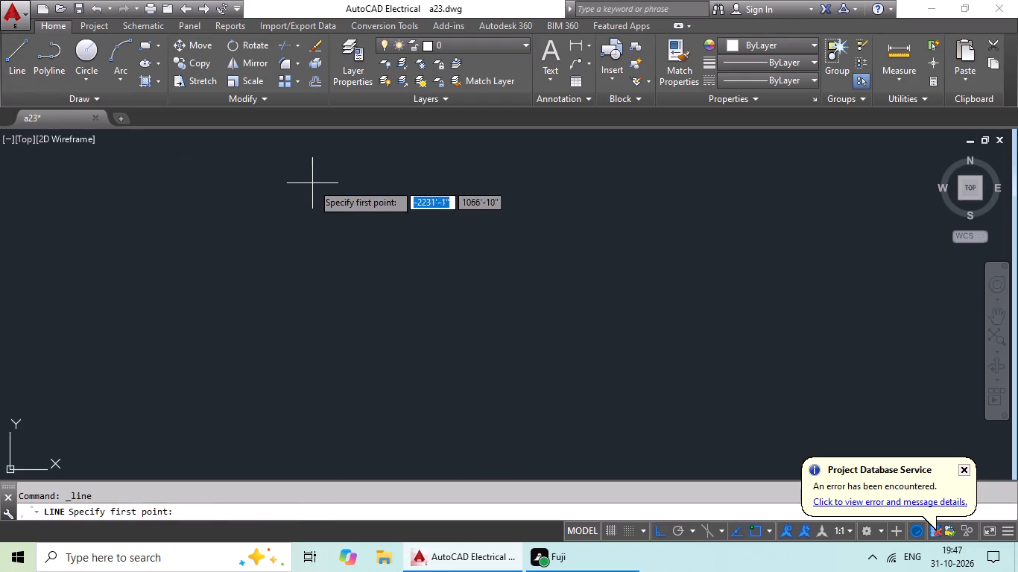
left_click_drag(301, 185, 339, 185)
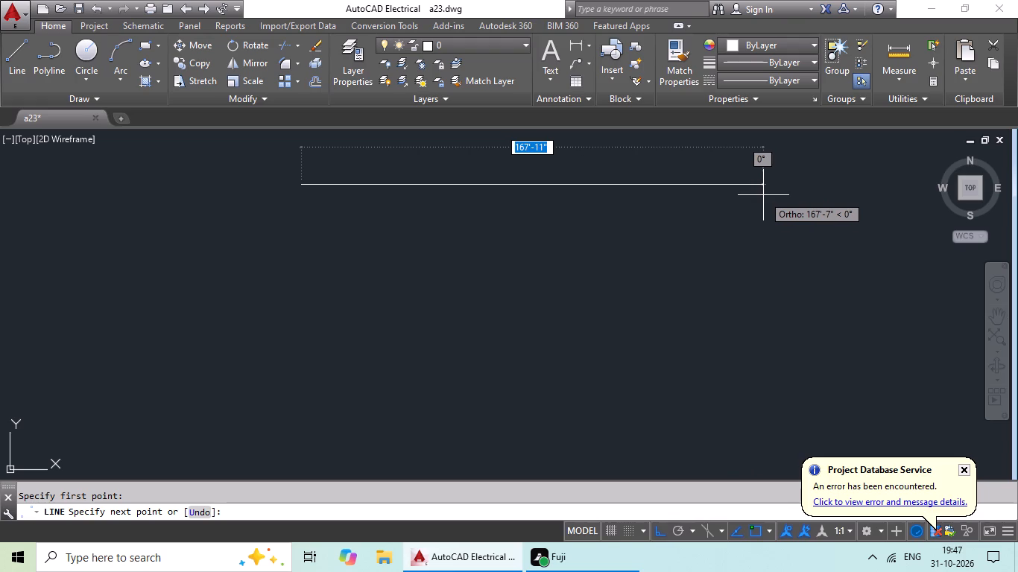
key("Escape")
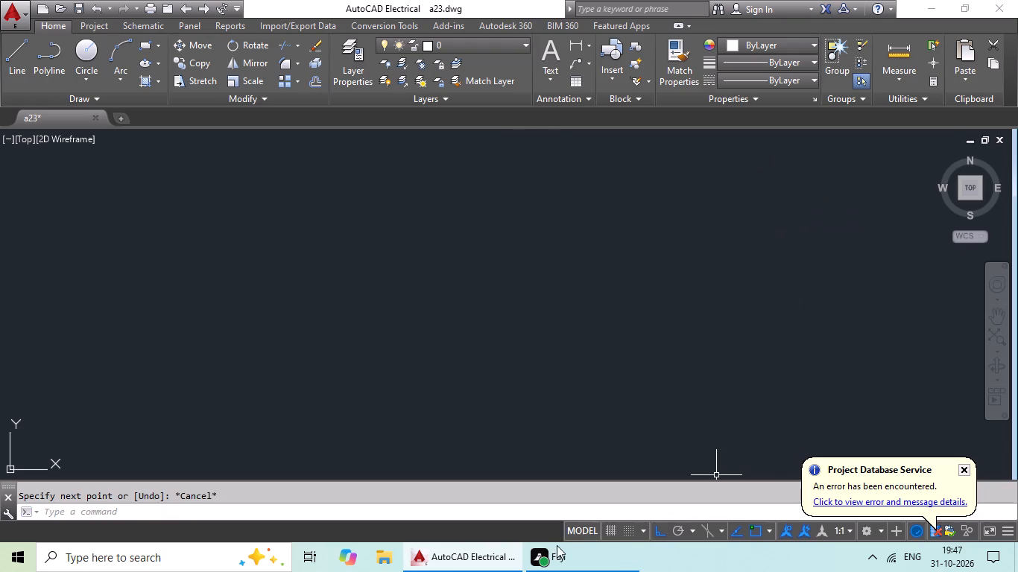
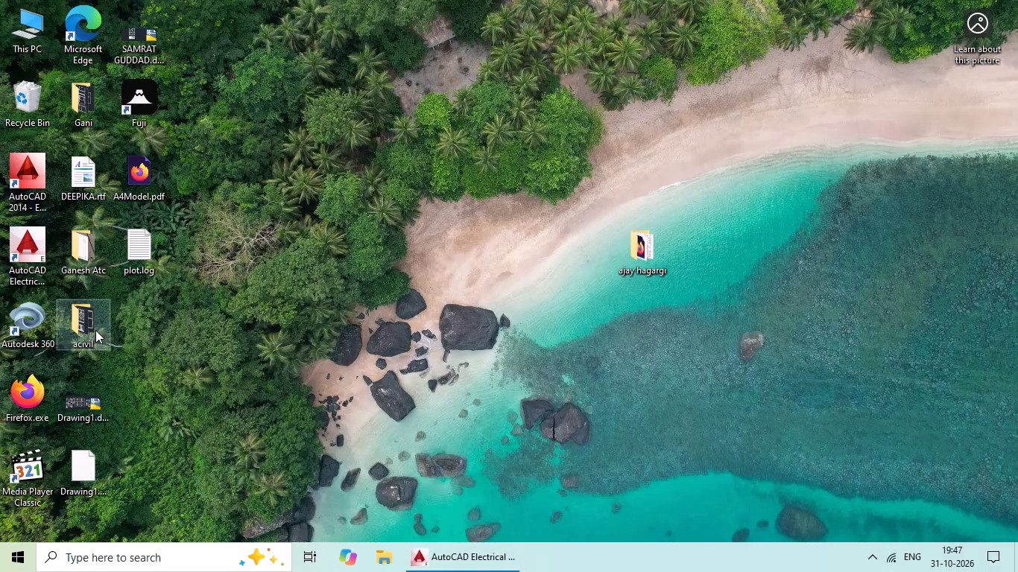
Switch to the desktop's Fuji application by launching it.
triple_click(137, 119)
triple_click(139, 121)
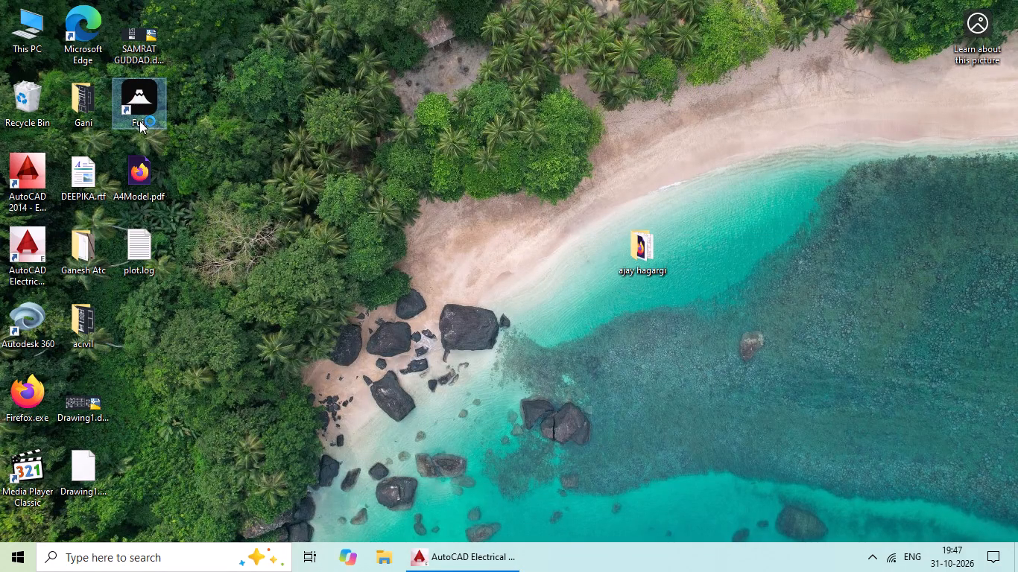
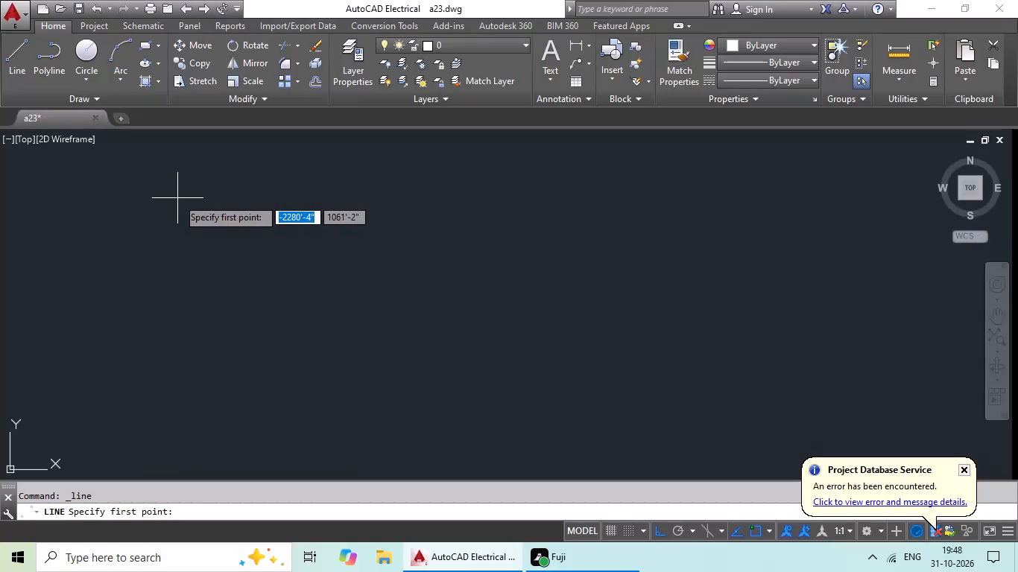
Draw the outer wall outline as a closed rectangle of lines, 38' wide by 63' high.
left_click(191, 188)
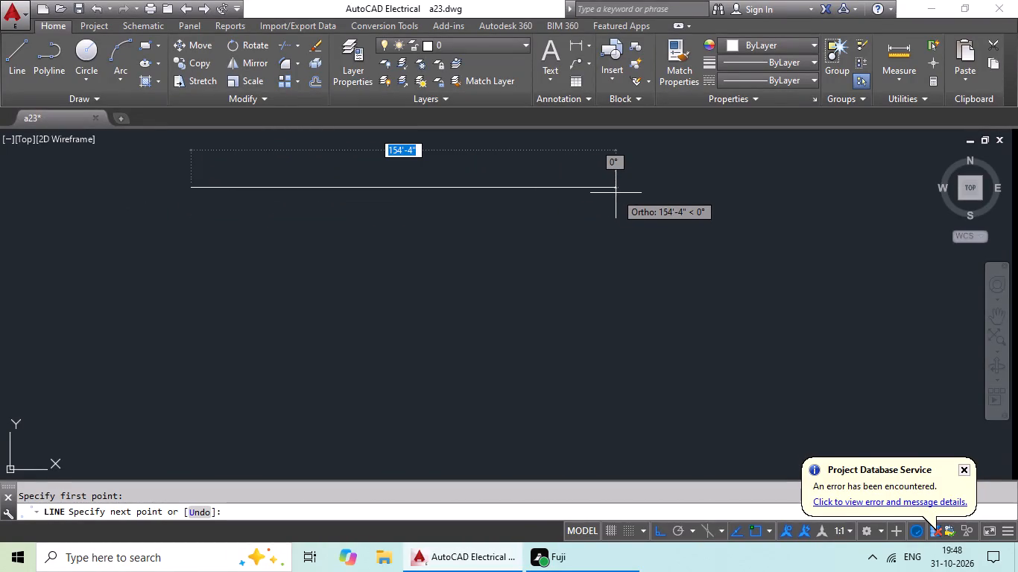
type("38")
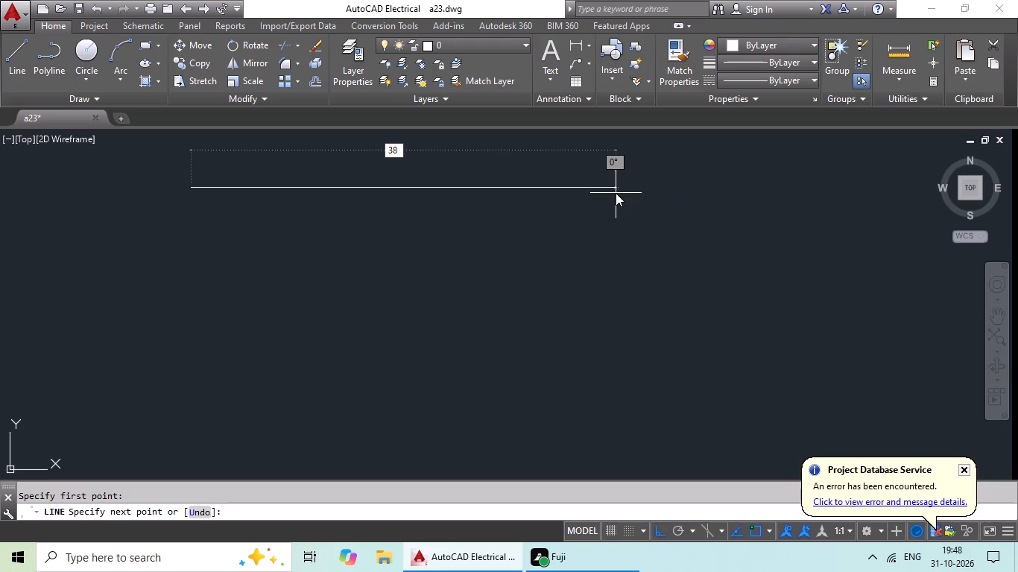
key("apostrophe")
key("Return")
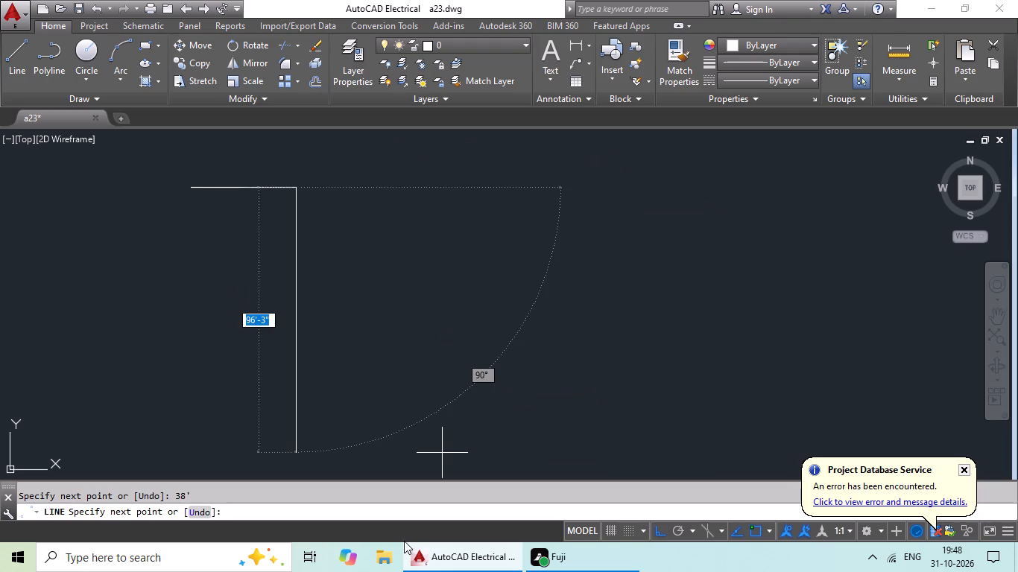
type("63'")
key("Return")
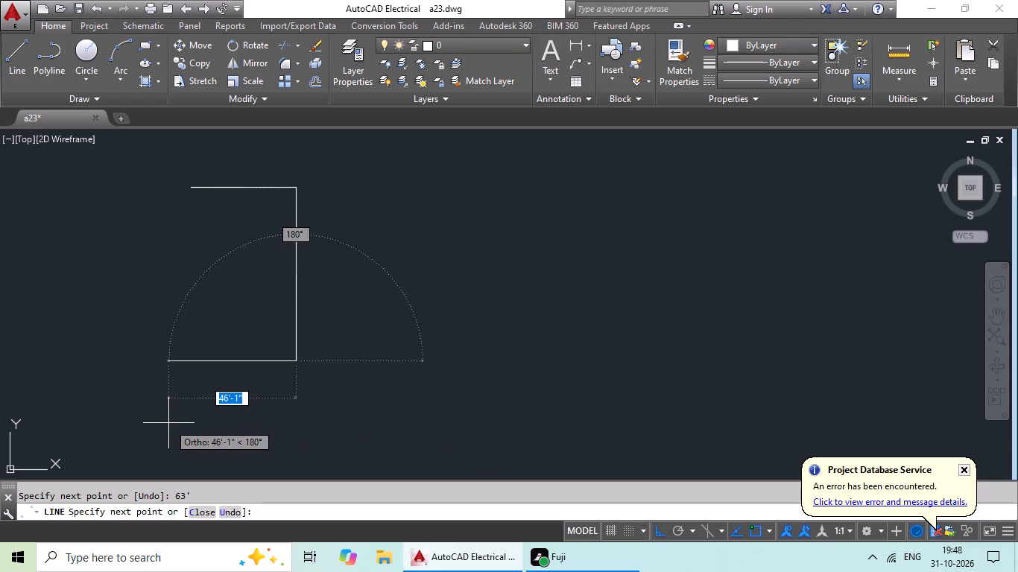
type("38'")
key("Return")
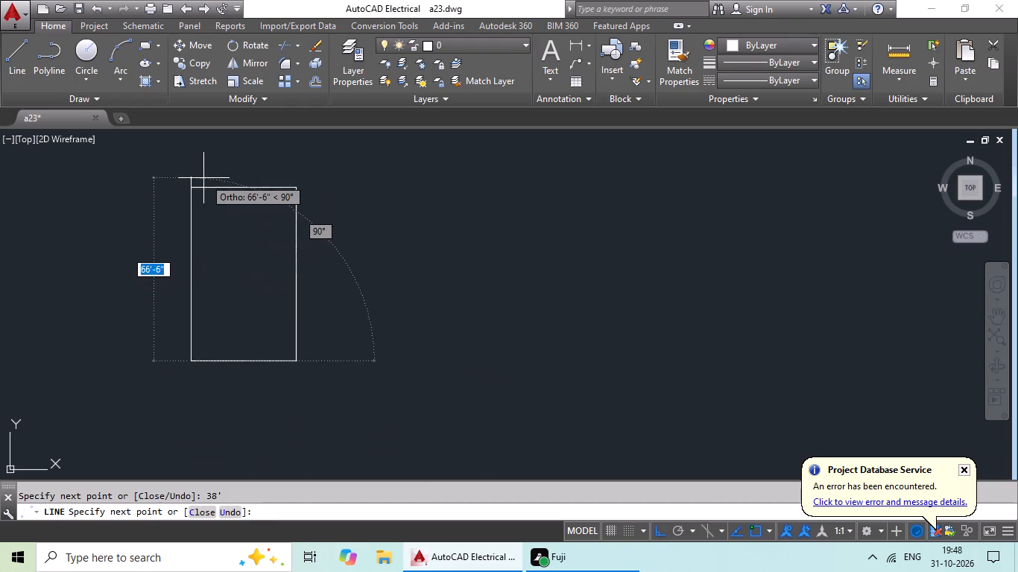
scroll(203, 178, "up", 3)
left_click(147, 213)
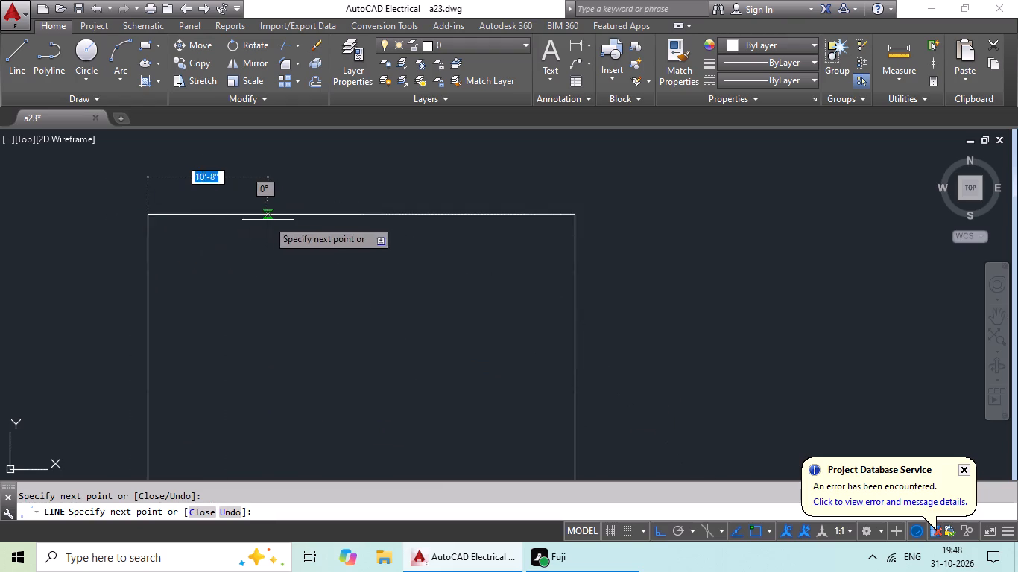
key("Escape")
Offset all four outline lines 9" inward to form the outer wall thickness.
scroll(266, 232, "down", 4)
middle_click_drag(262, 259, 376, 263)
scroll(361, 310, "up", 3)
middle_click_drag(426, 282, 409, 288)
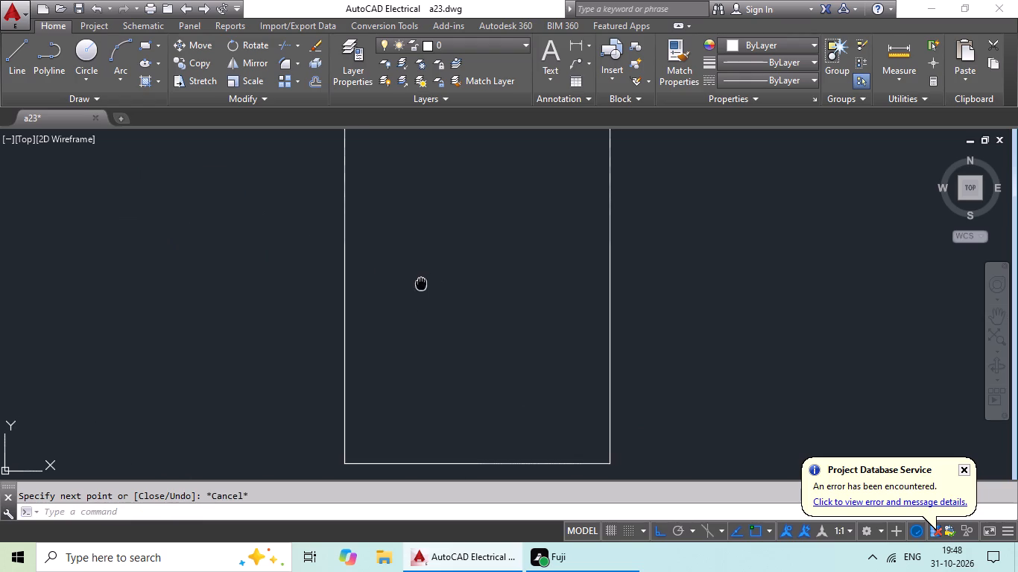
middle_click_drag(409, 288, 250, 328)
scroll(285, 299, "down", 2)
middle_click_drag(285, 298, 265, 305)
scroll(265, 306, "up", 2)
scroll(265, 305, "down", 1)
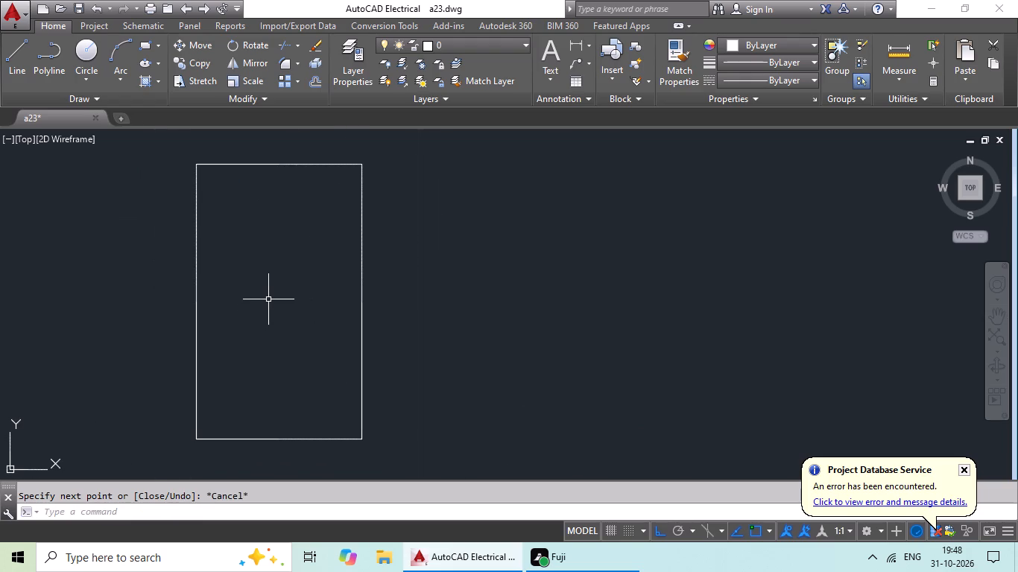
key("Escape")
key("Escape")
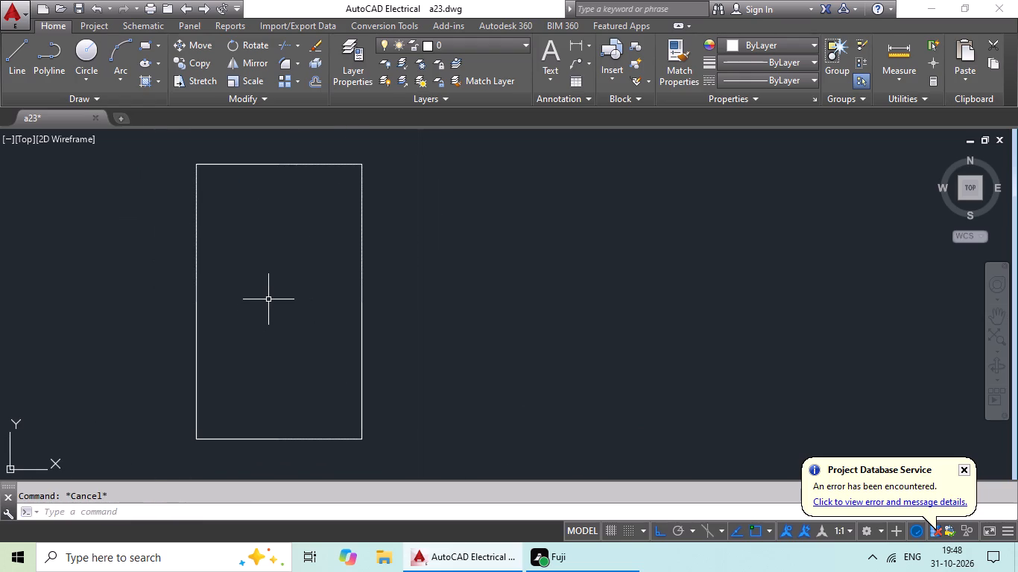
key("o")
key("Return")
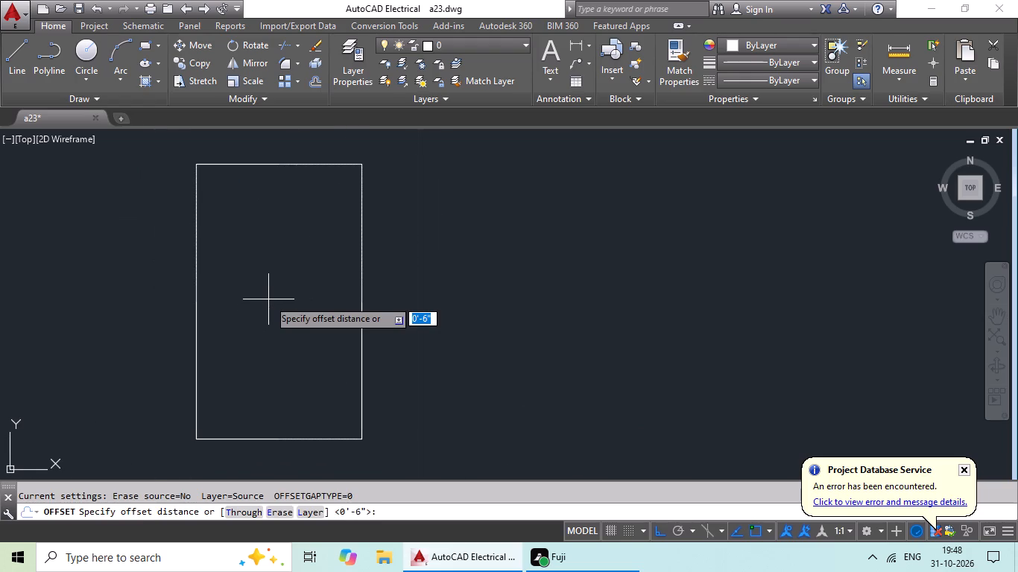
key("9")
key("shift+quotedbl")
key("Return")
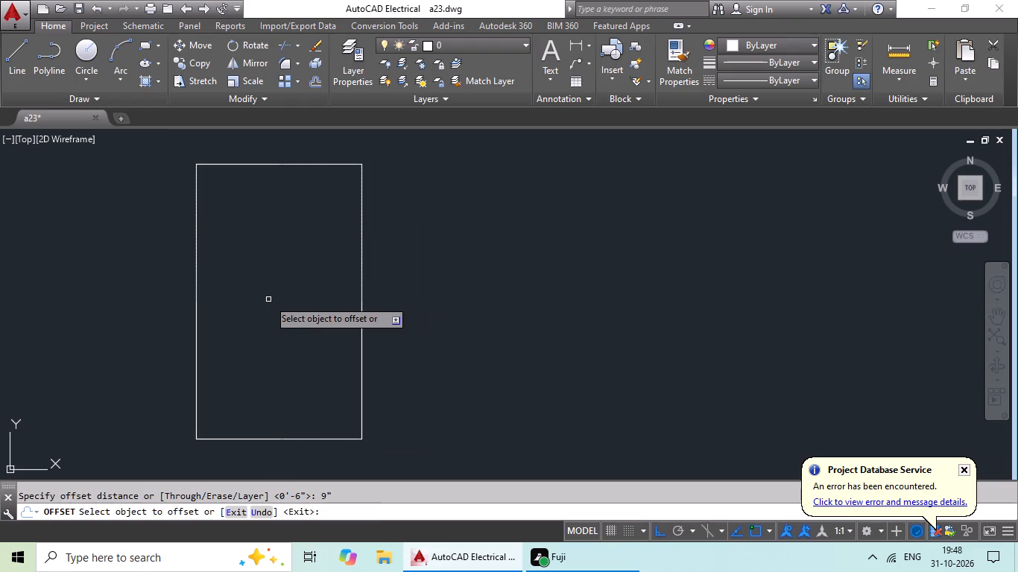
left_click(195, 320)
left_click_drag(241, 311, 246, 304)
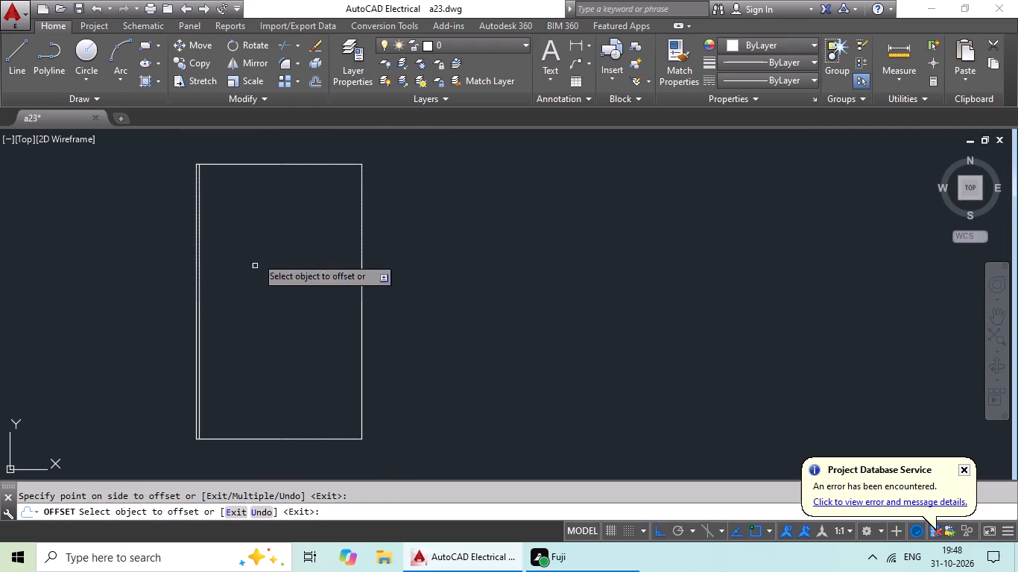
left_click_drag(285, 163, 282, 185)
left_click(277, 209)
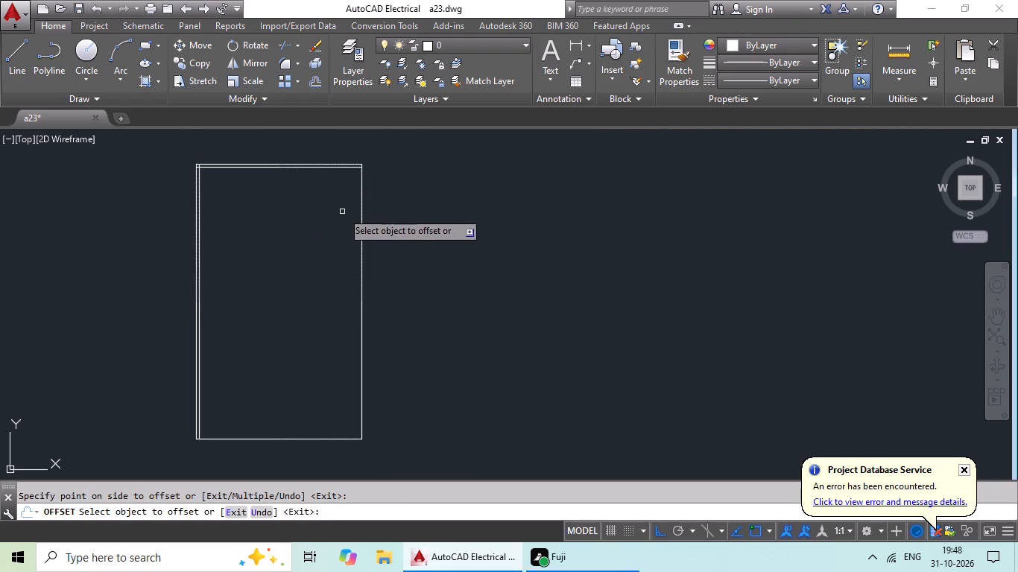
left_click_drag(361, 200, 341, 214)
left_click(303, 231)
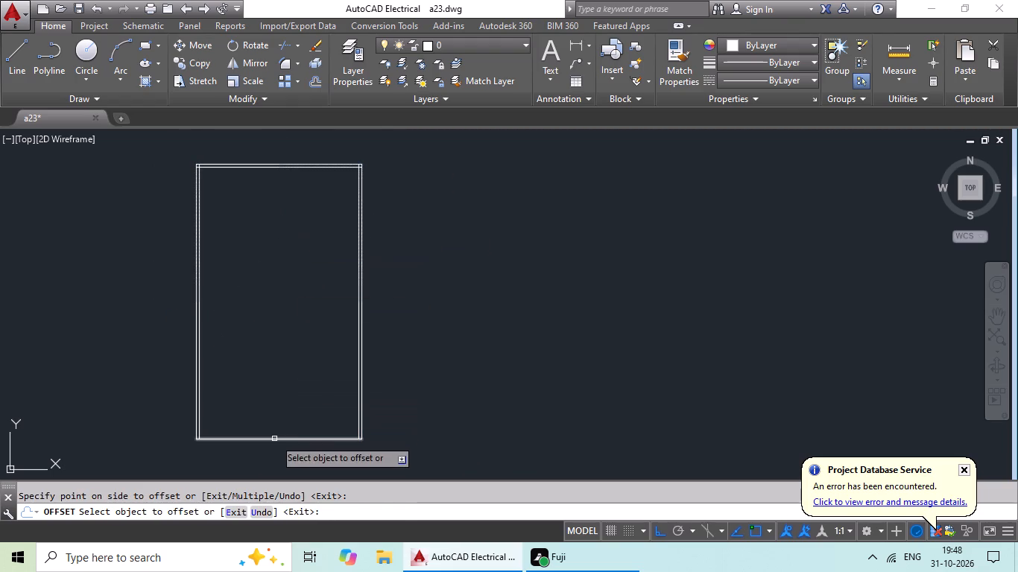
left_click_drag(274, 439, 274, 424)
left_click_drag(275, 410, 292, 398)
key("Escape")
key("Escape")
Offset the left outer wall's inner face 8'4" into the plan for the first vertical partition.
middle_click_drag(302, 253, 309, 261)
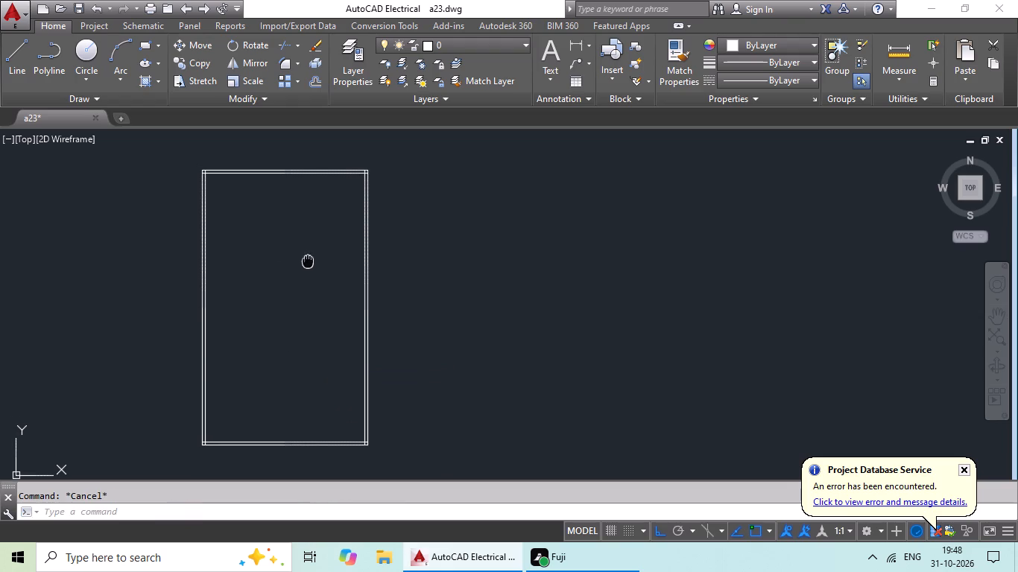
middle_click_drag(309, 261, 320, 264)
scroll(365, 274, "up", 1)
scroll(365, 274, "down", 1)
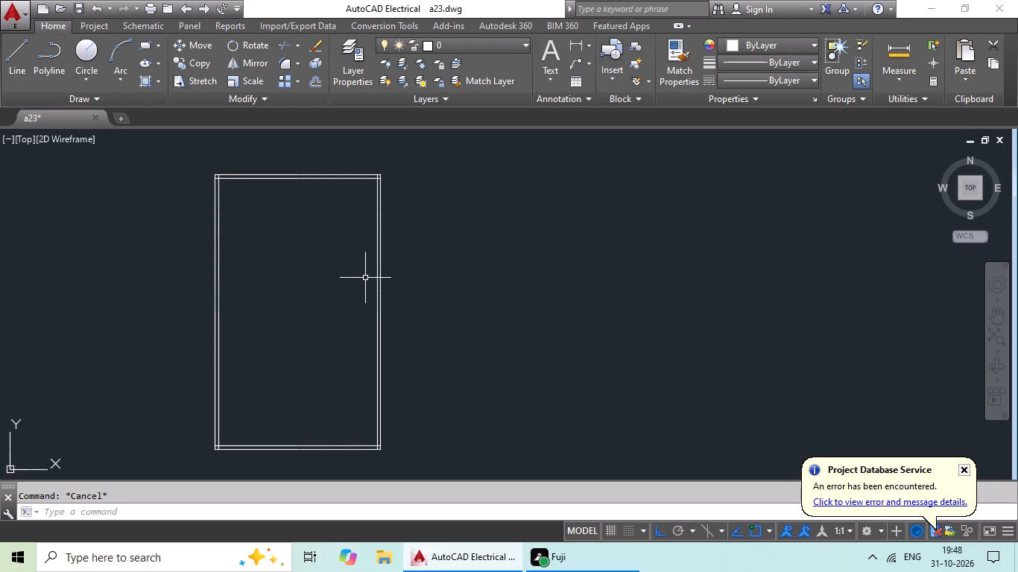
key("Escape")
key("Escape")
key("Escape")
key("Escape")
key("Escape")
key("o")
key("Return")
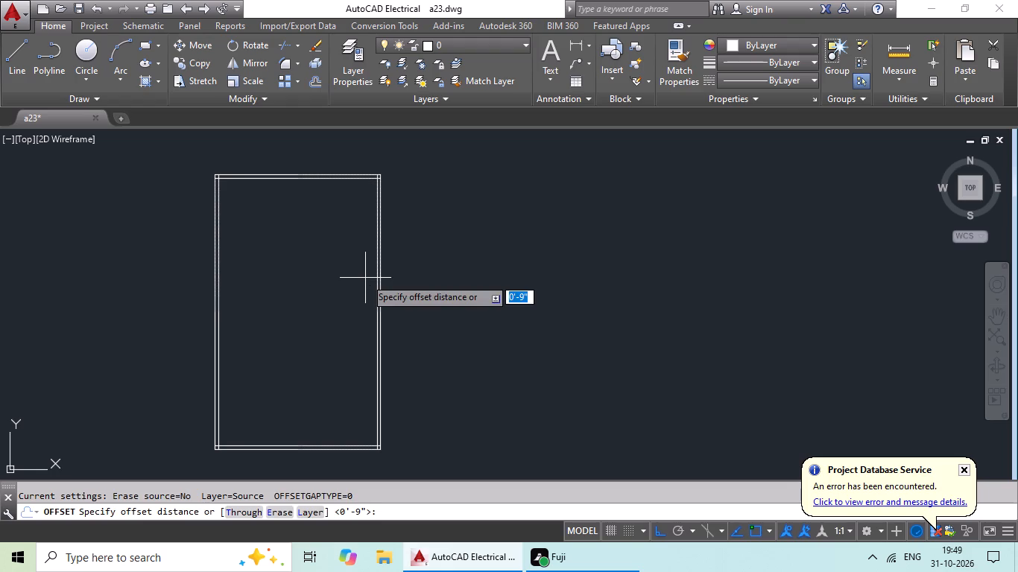
type("8'4")
key("shift+quotedbl")
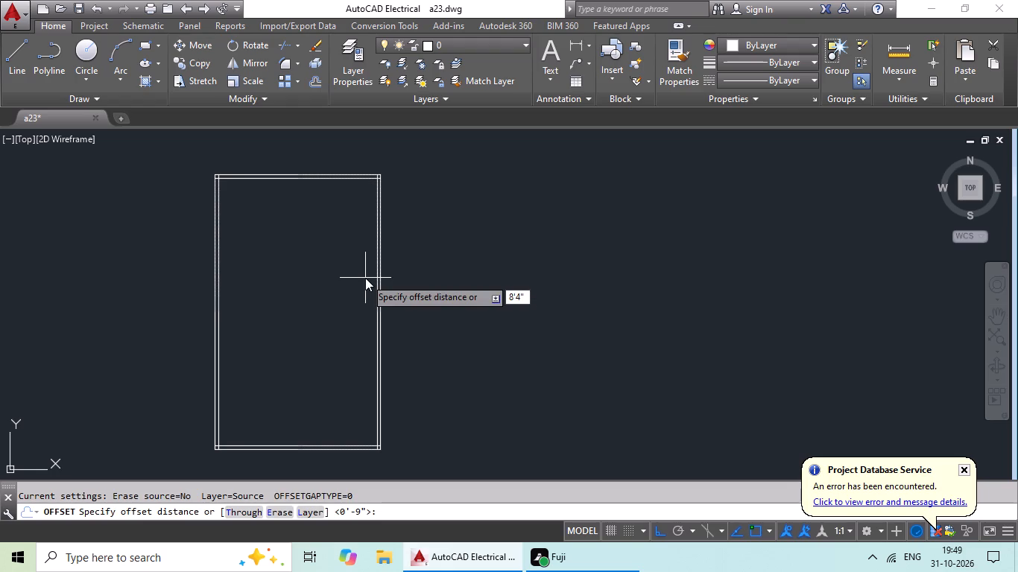
key("Return")
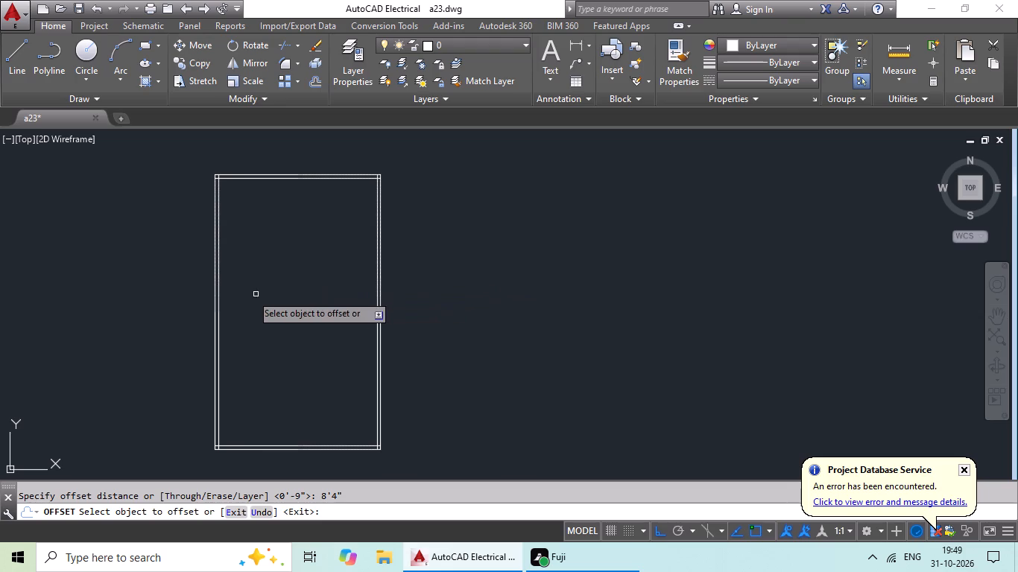
left_click_drag(219, 305, 226, 305)
left_click(274, 284)
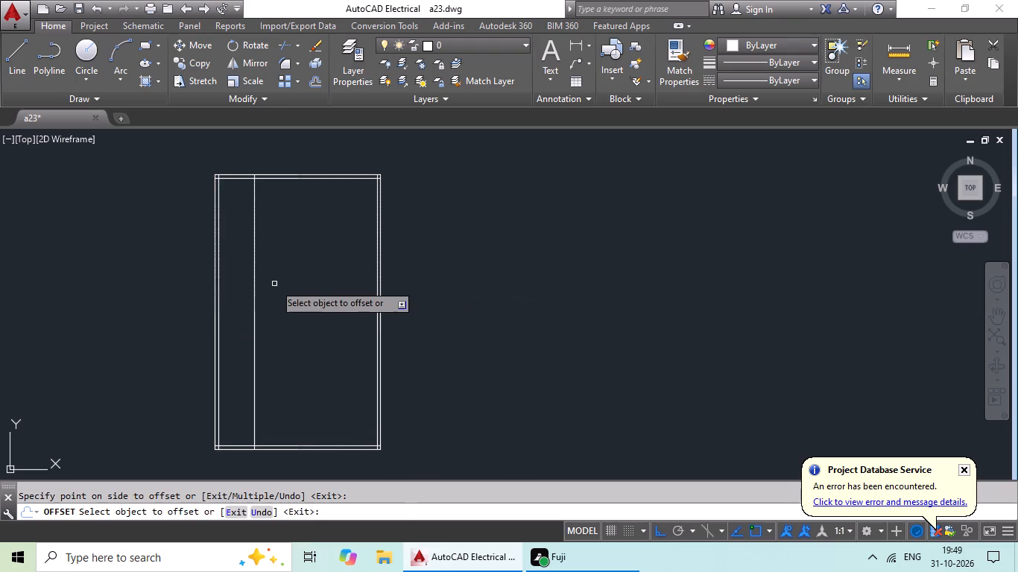
middle_click_drag(294, 284, 379, 285)
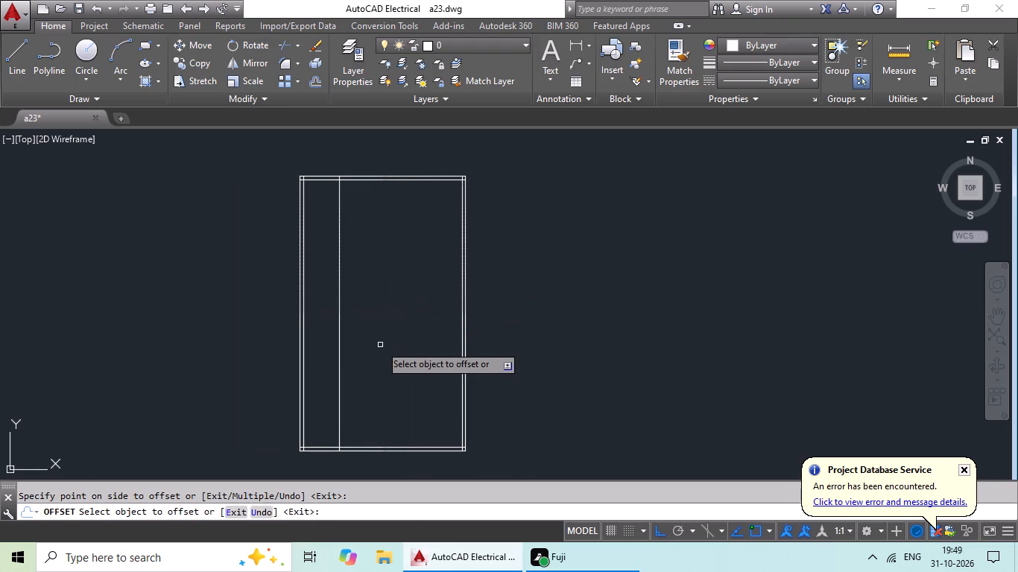
key("Escape")
key("Escape")
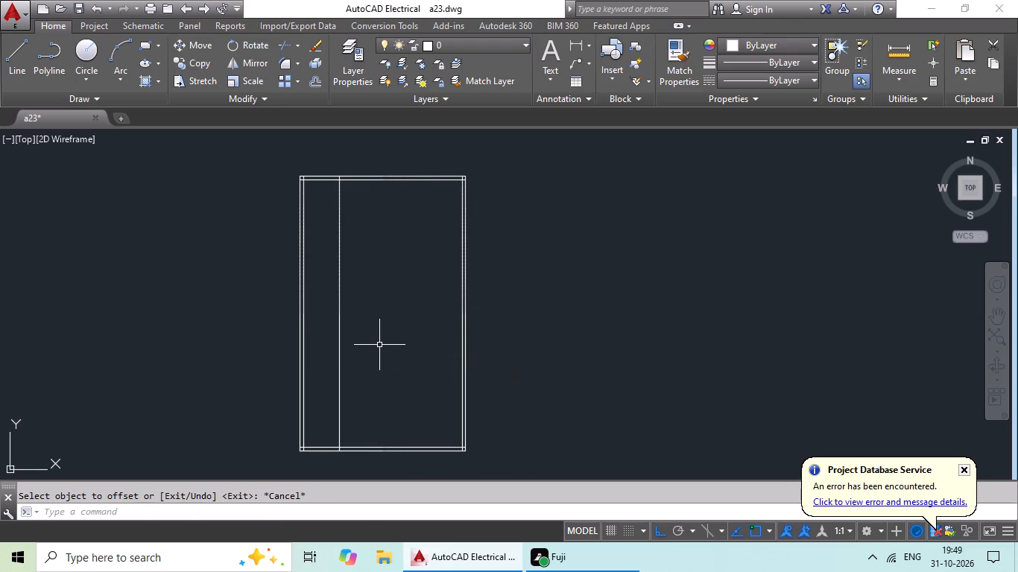
Offset the first partition line 6" to the right to give the partition its thickness.
key("o")
key("Return")
type("6\"")
key("Return")
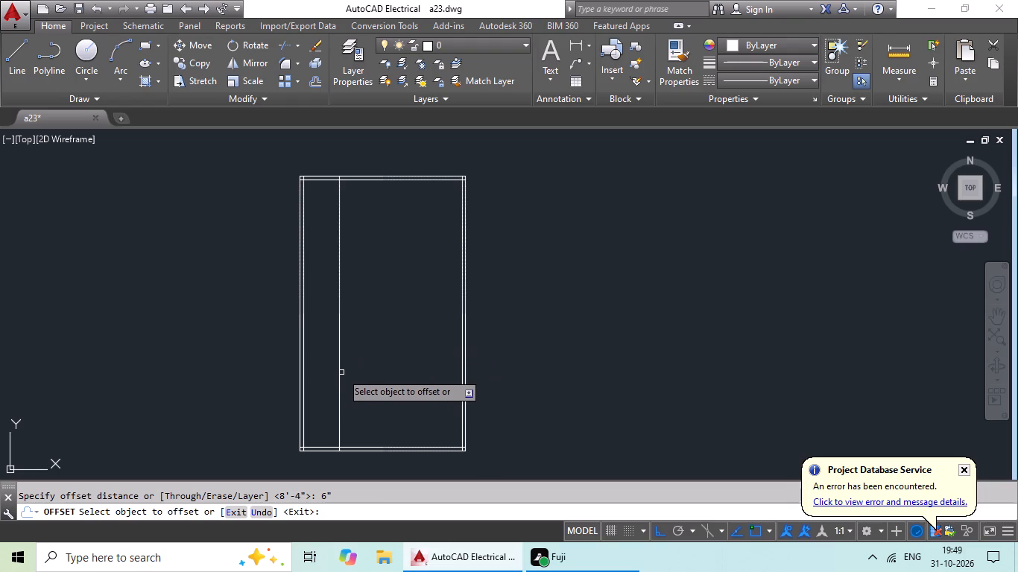
left_click_drag(340, 374, 350, 373)
left_click(391, 357)
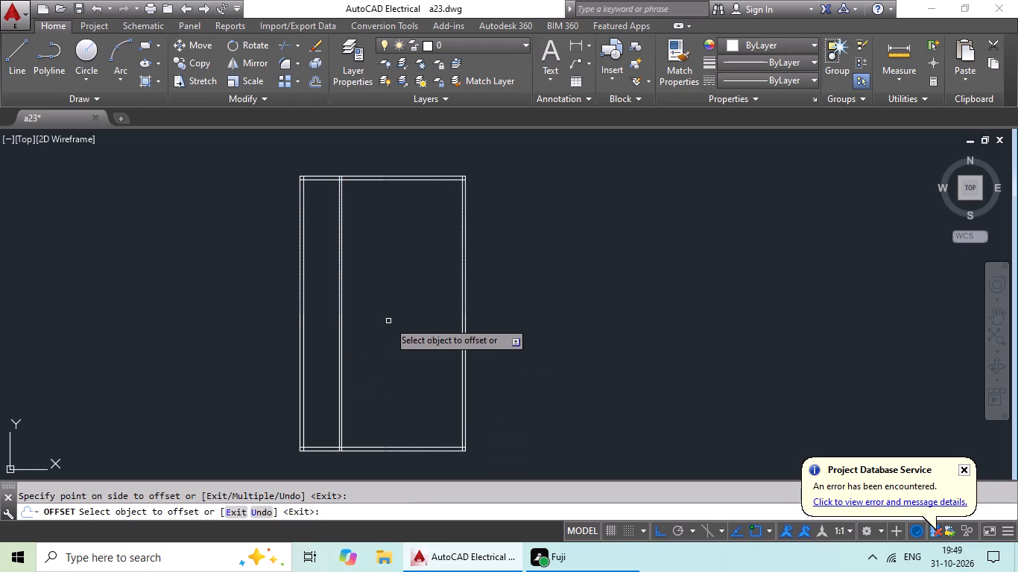
key("Escape")
key("Escape")
key("Escape")
key("Escape")
key("Escape")
key("Escape")
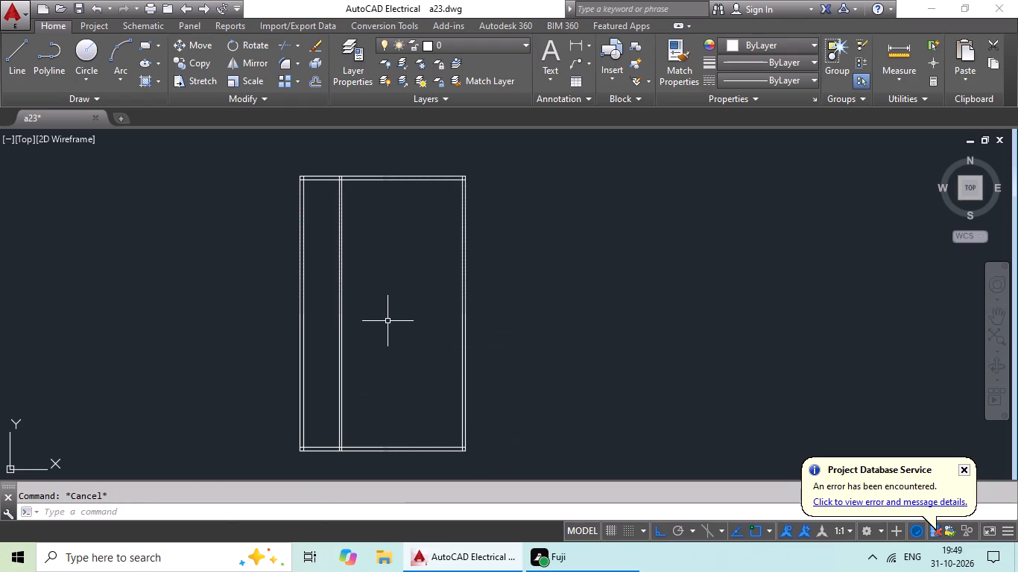
Offset the first partition's right face 9' to the right for the second vertical partition.
scroll(366, 257, "up", 1)
middle_click_drag(374, 254, 359, 333)
middle_click(358, 334)
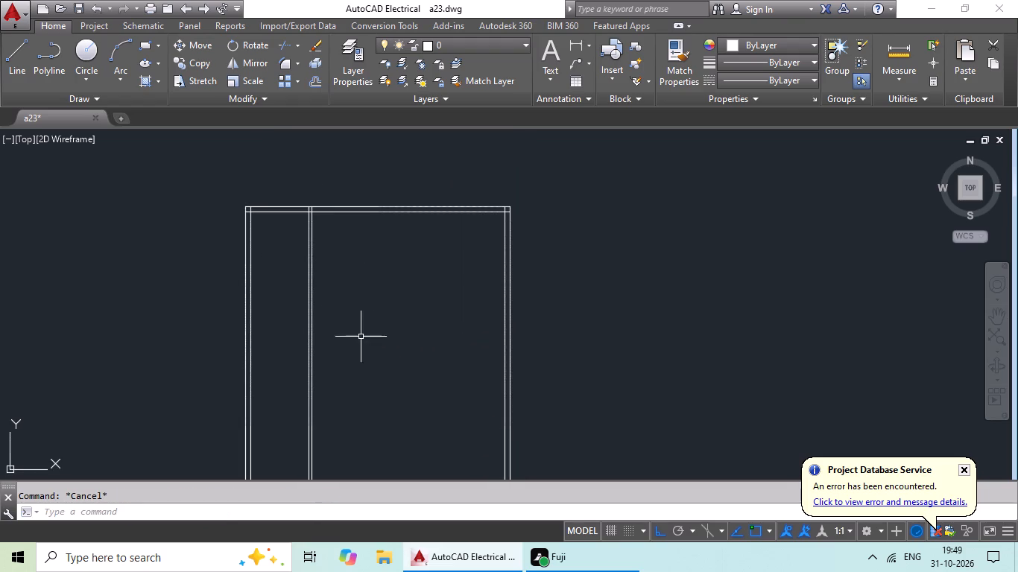
key("Escape")
key("Escape")
key("o")
key("Return")
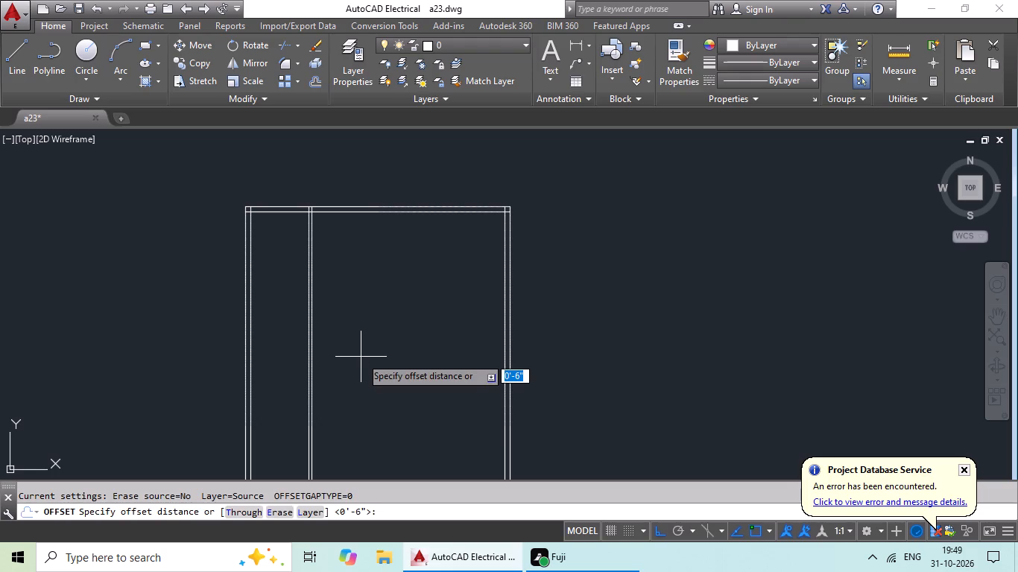
type("9'")
key("Return")
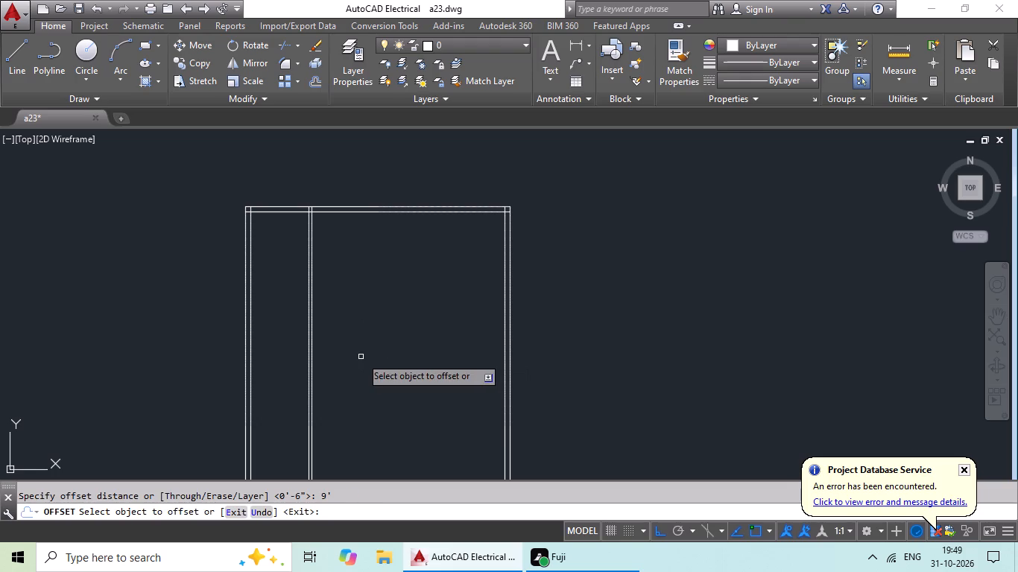
left_click_drag(312, 376, 326, 373)
double_click(391, 349)
key("Escape")
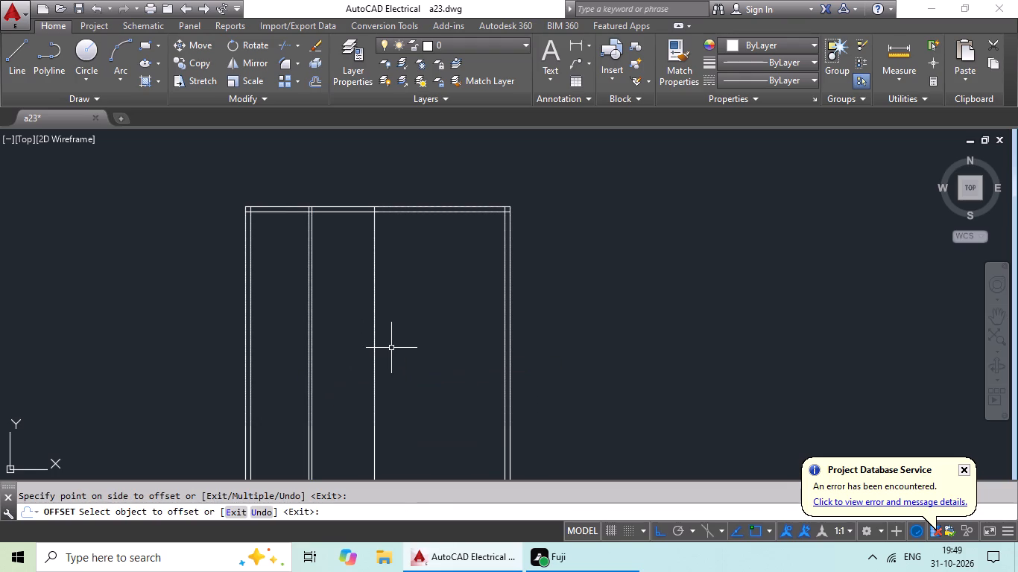
Offset the second partition line 6" to the right to give that partition its thickness.
key("o")
key("Return")
type("6\"")
key("Return")
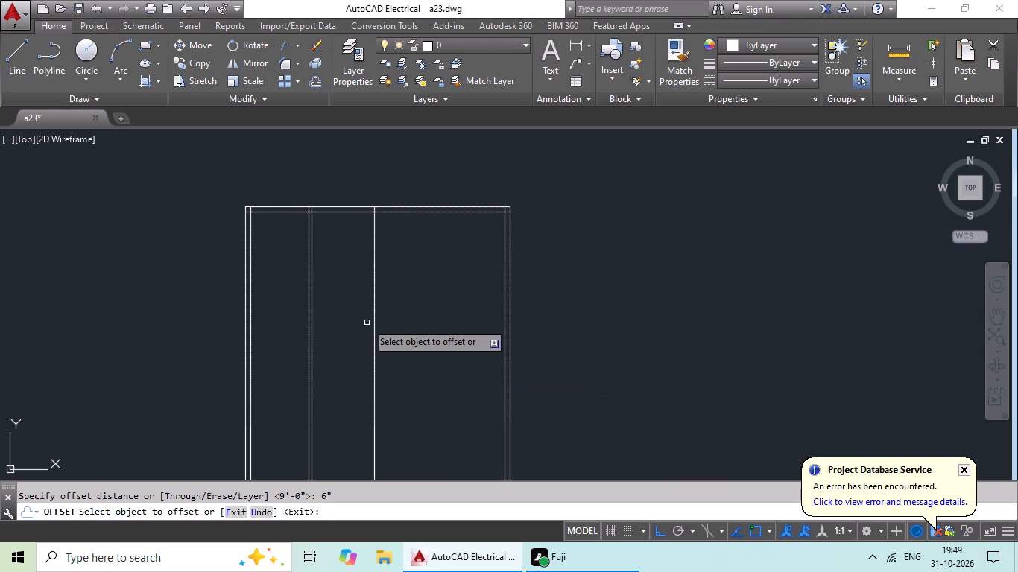
left_click(373, 284)
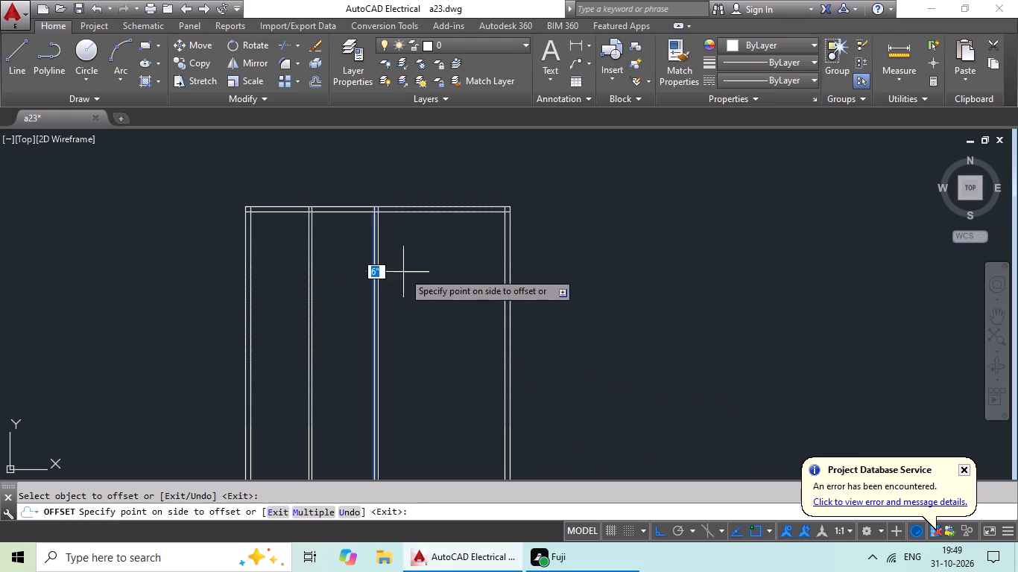
left_click(403, 272)
scroll(415, 257, "up", 1)
middle_click_drag(420, 250, 382, 320)
key("Escape")
key("Escape")
key("Escape")
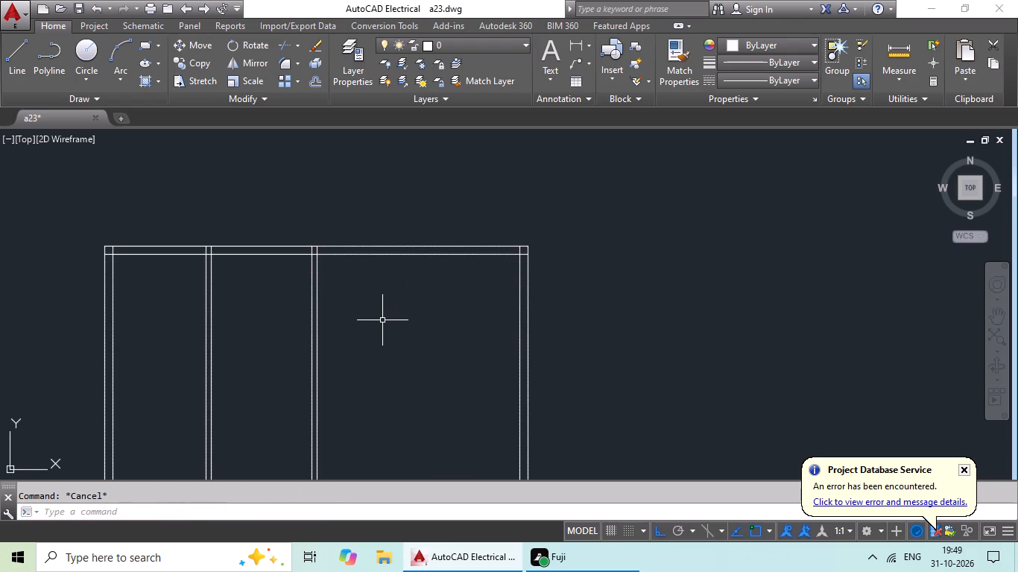
key("Escape")
Offset the second partition's right face 7' to the right for the third vertical partition.
key("o")
key("Return")
key("7")
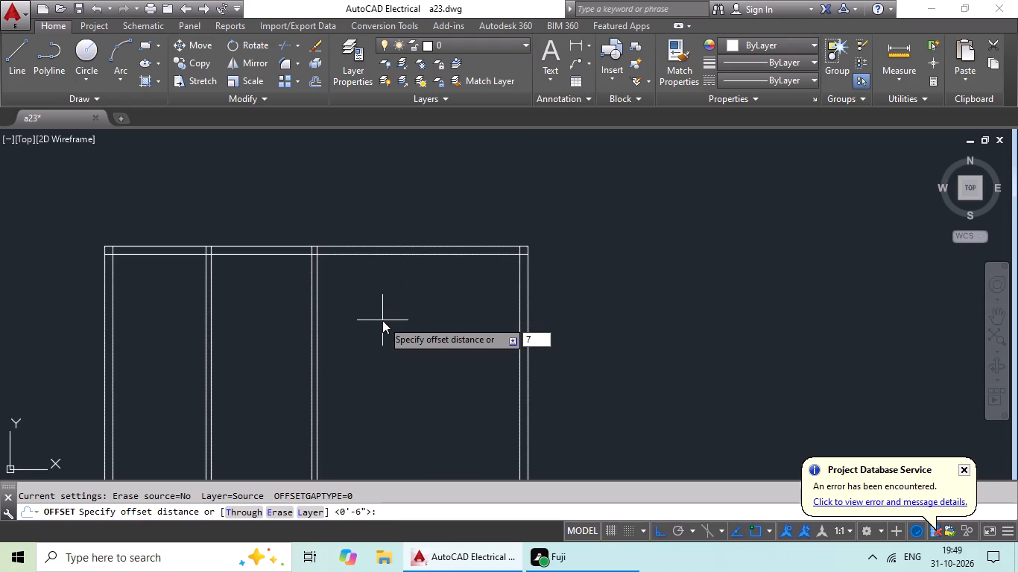
key("apostrophe")
key("Return")
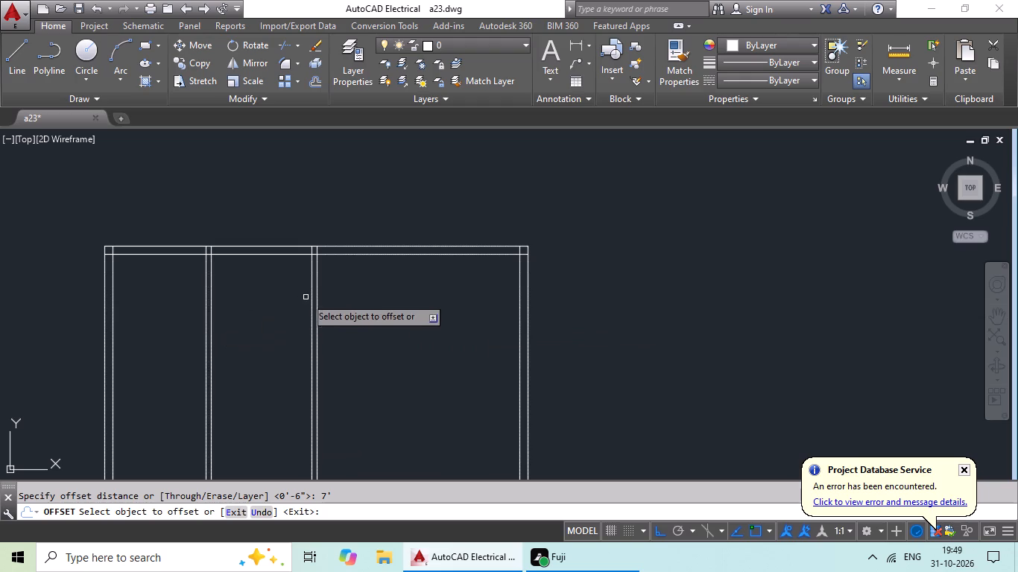
left_click_drag(317, 335, 391, 340)
left_click(402, 337)
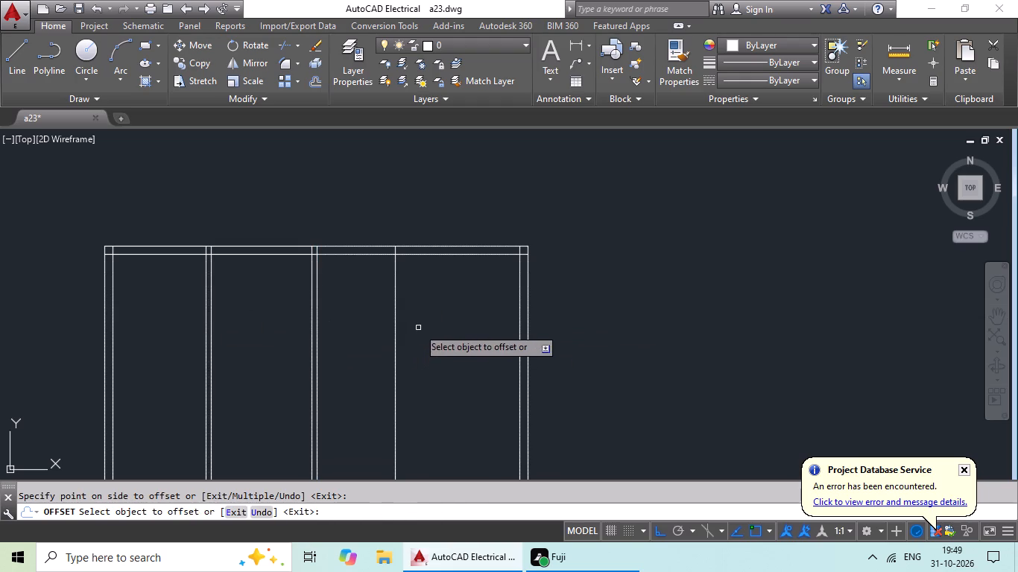
left_click(421, 321)
key("Escape")
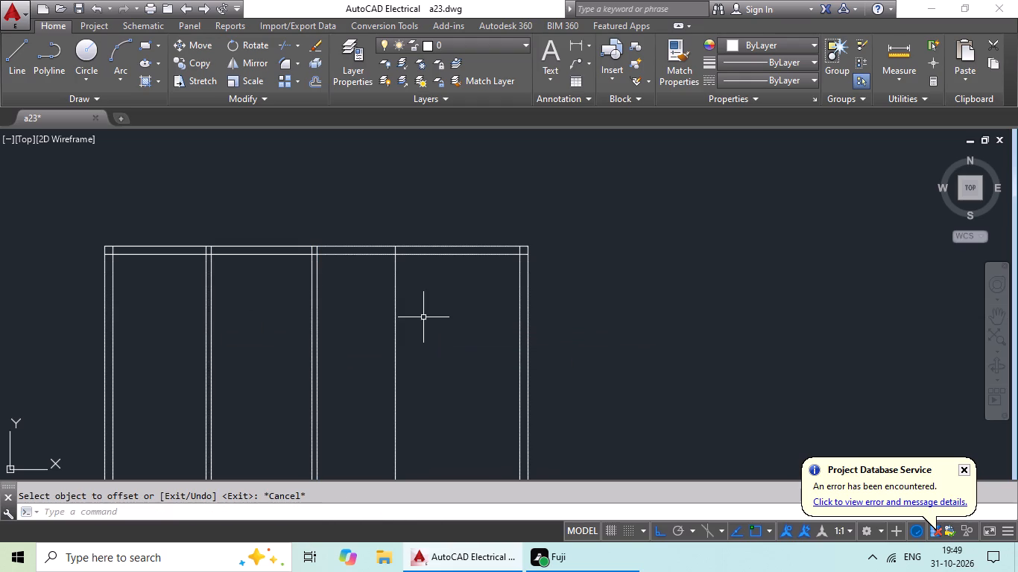
key("Escape")
Offset the third partition line 6" to the right to give that partition its thickness.
key("o")
key("Return")
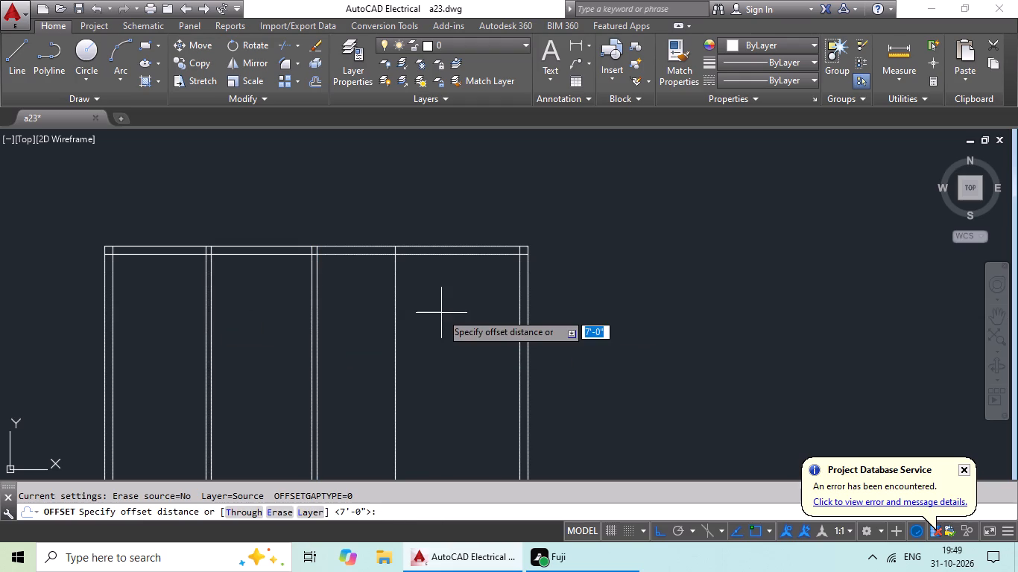
type("6\"")
key("Return")
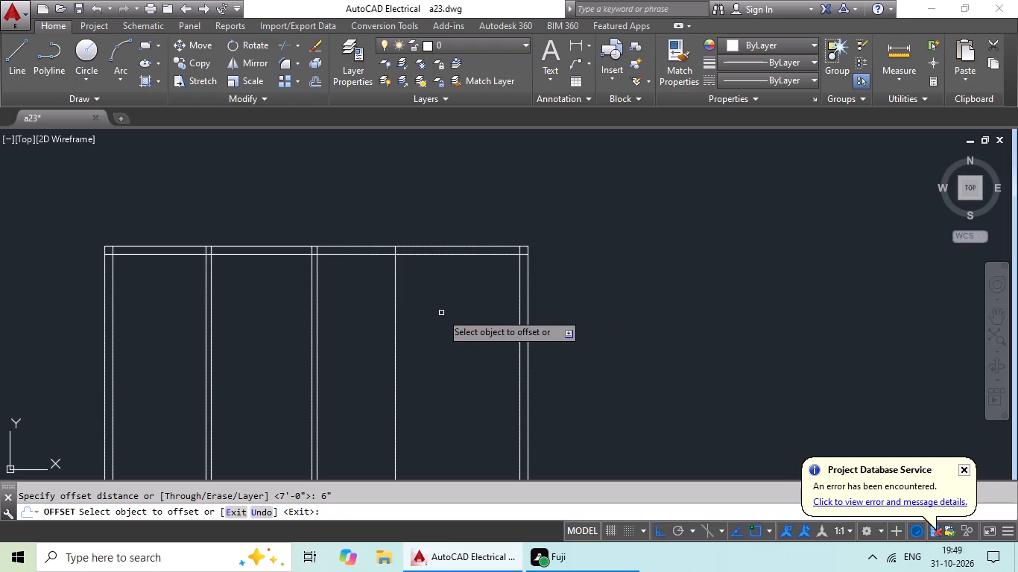
left_click_drag(396, 340, 425, 341)
left_click(486, 339)
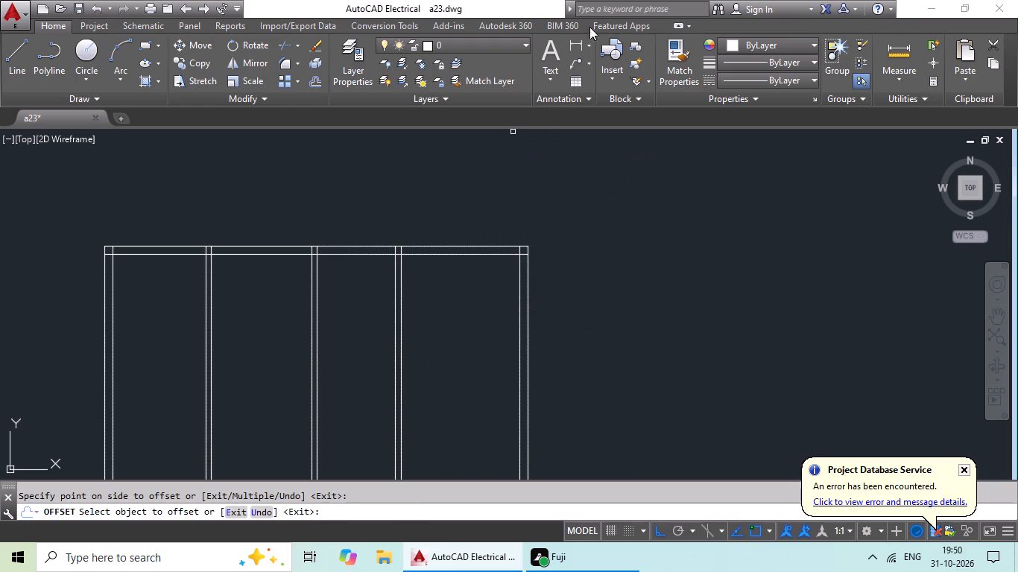
Check the clear width between the third partition and the right outer wall's inner face with a temporary linear dimension.
left_click_drag(574, 43, 572, 57)
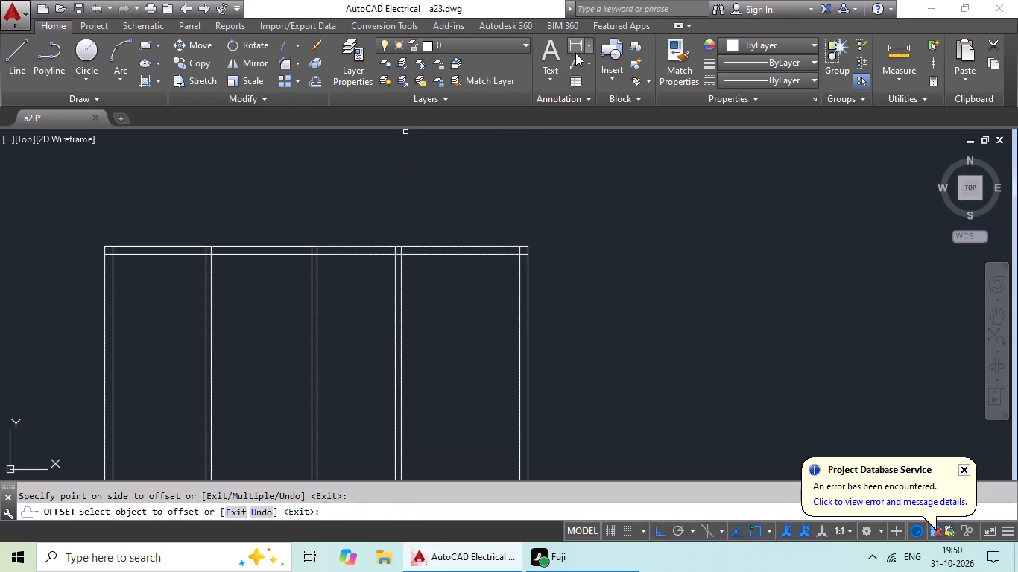
left_click(575, 50)
scroll(417, 252, "up", 2)
left_click_drag(375, 258, 382, 258)
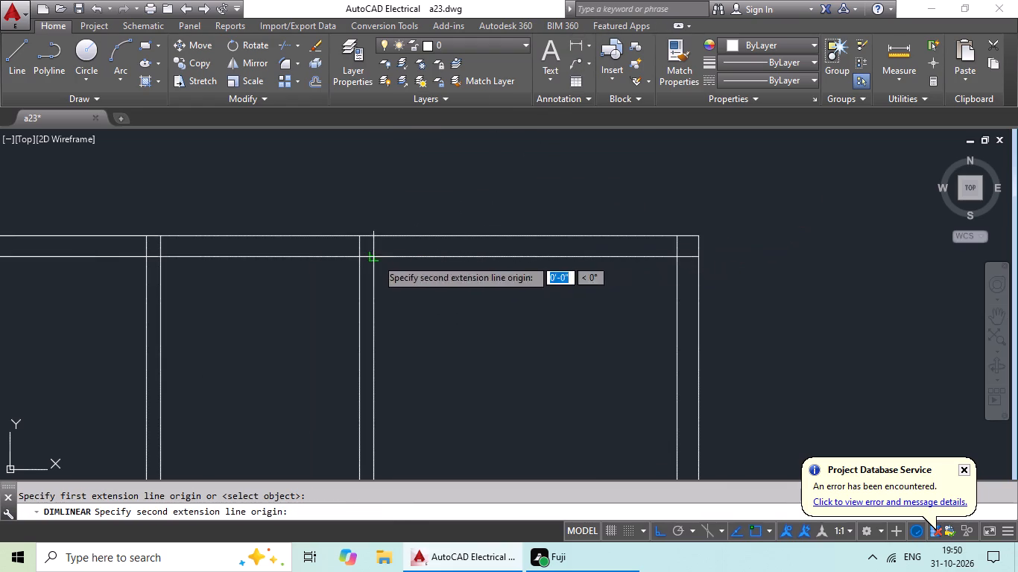
left_click(677, 258)
scroll(651, 292, "up", 2)
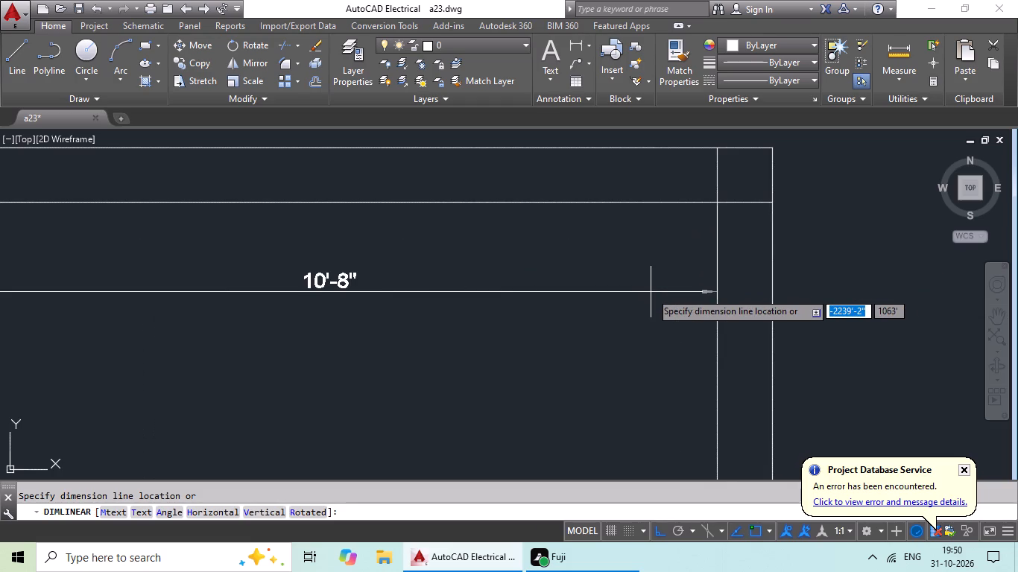
scroll(651, 292, "down", 2)
middle_click_drag(645, 293, 656, 284)
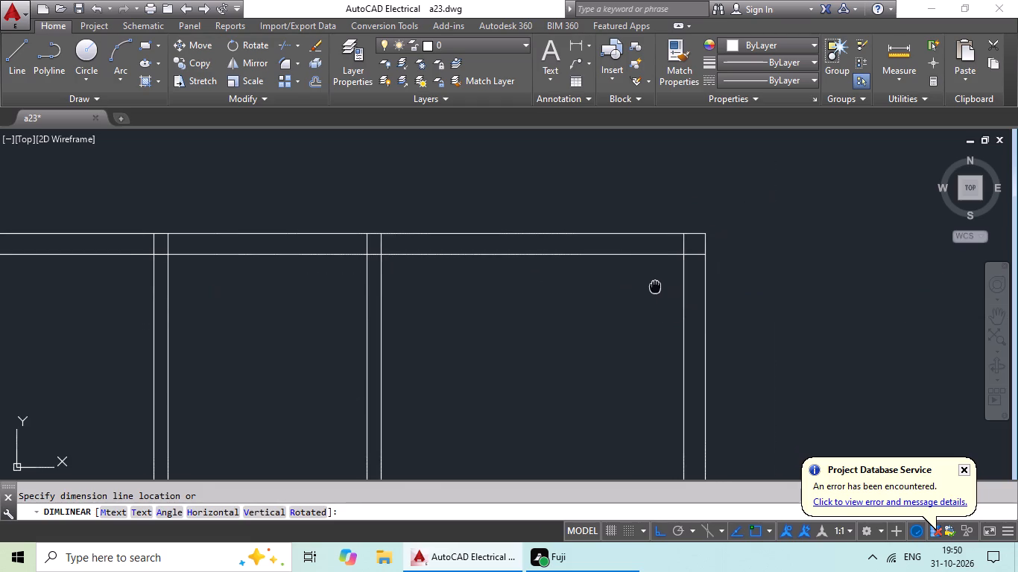
middle_click_drag(656, 284, 688, 203)
scroll(669, 254, "down", 3)
key("Escape")
scroll(601, 274, "up", 2)
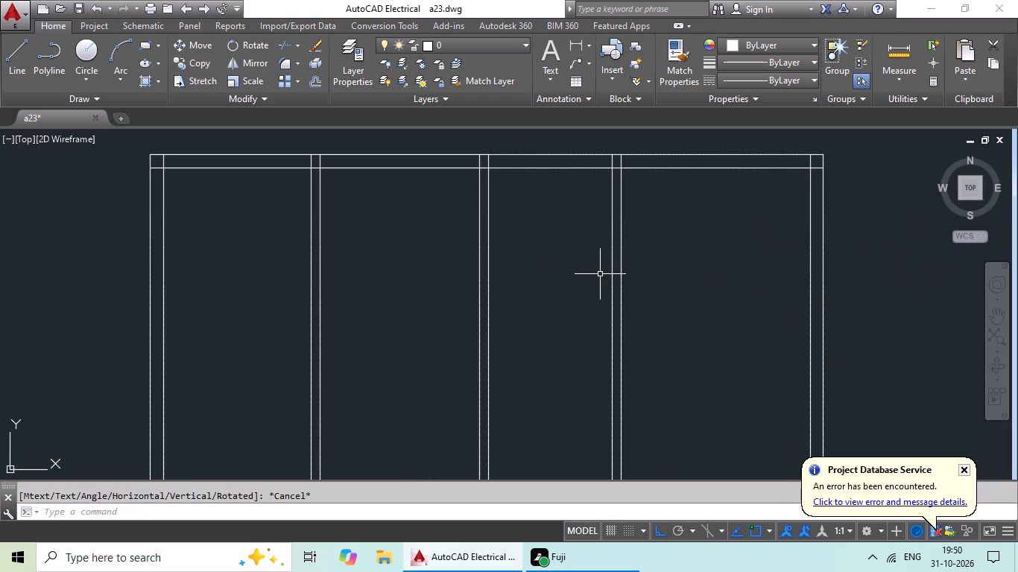
key("Escape")
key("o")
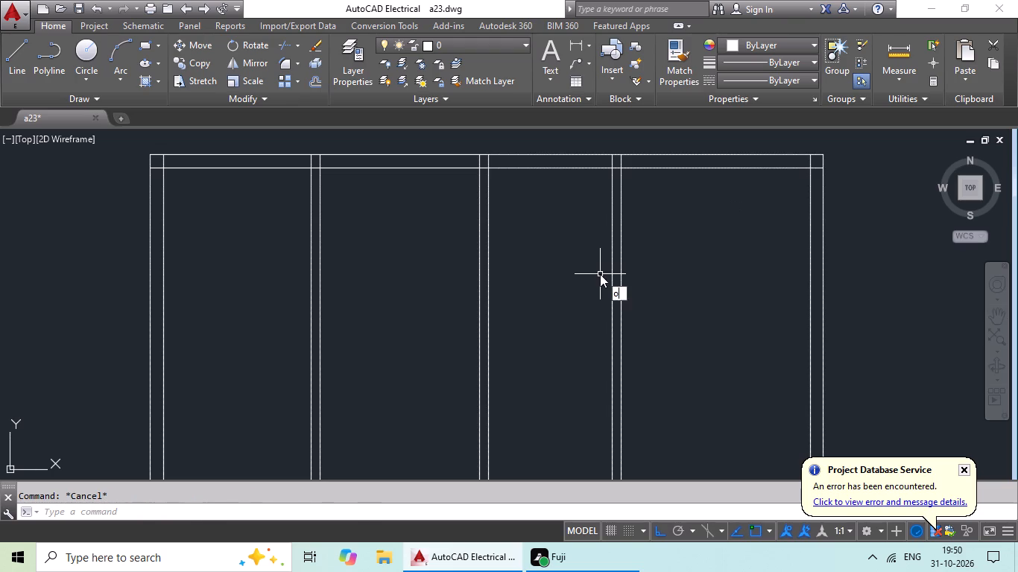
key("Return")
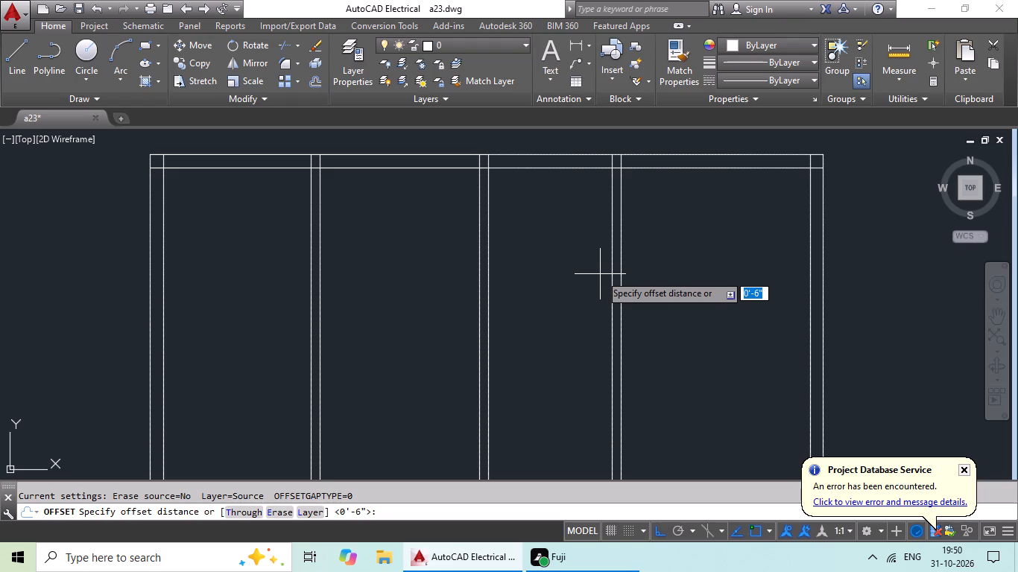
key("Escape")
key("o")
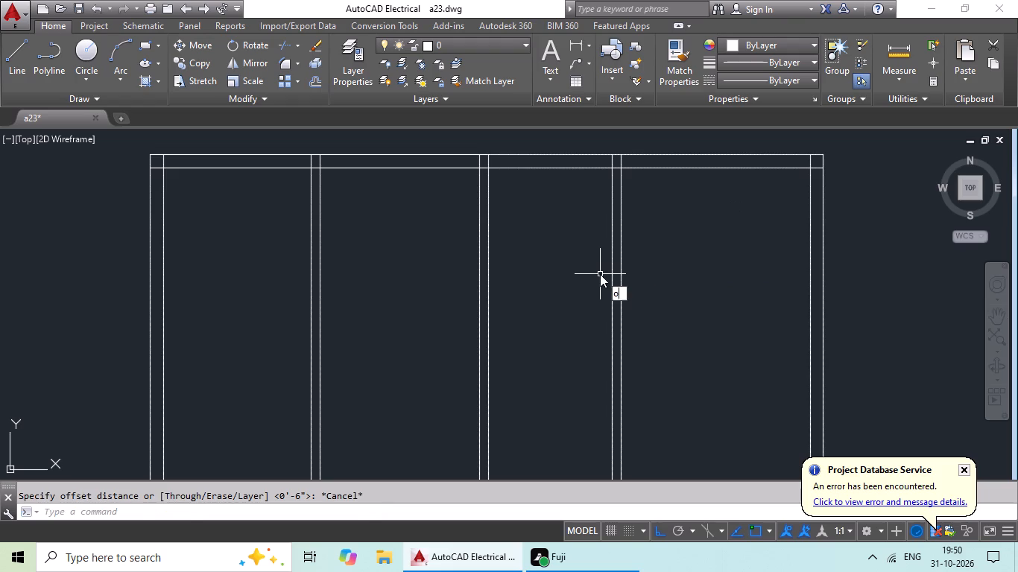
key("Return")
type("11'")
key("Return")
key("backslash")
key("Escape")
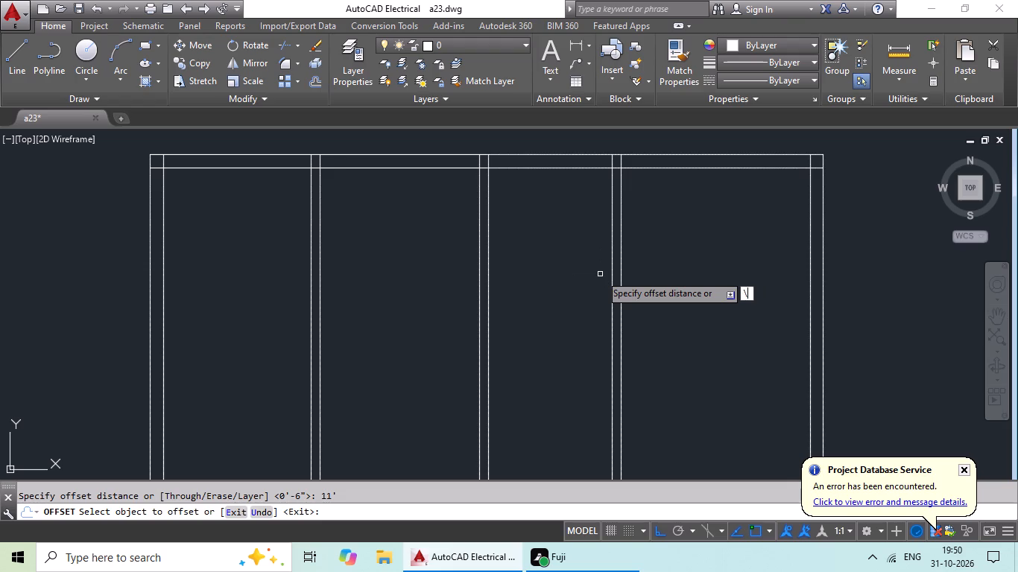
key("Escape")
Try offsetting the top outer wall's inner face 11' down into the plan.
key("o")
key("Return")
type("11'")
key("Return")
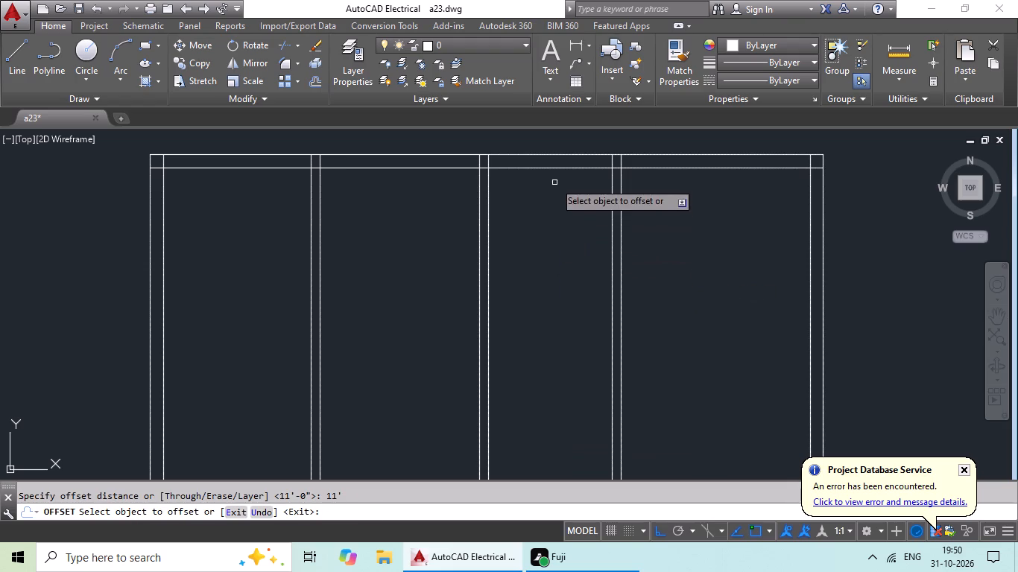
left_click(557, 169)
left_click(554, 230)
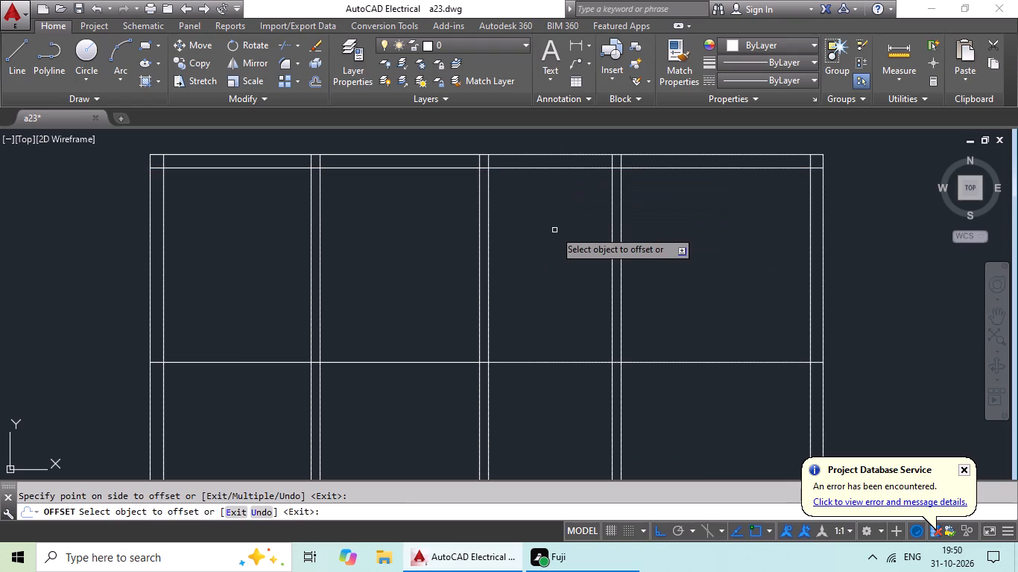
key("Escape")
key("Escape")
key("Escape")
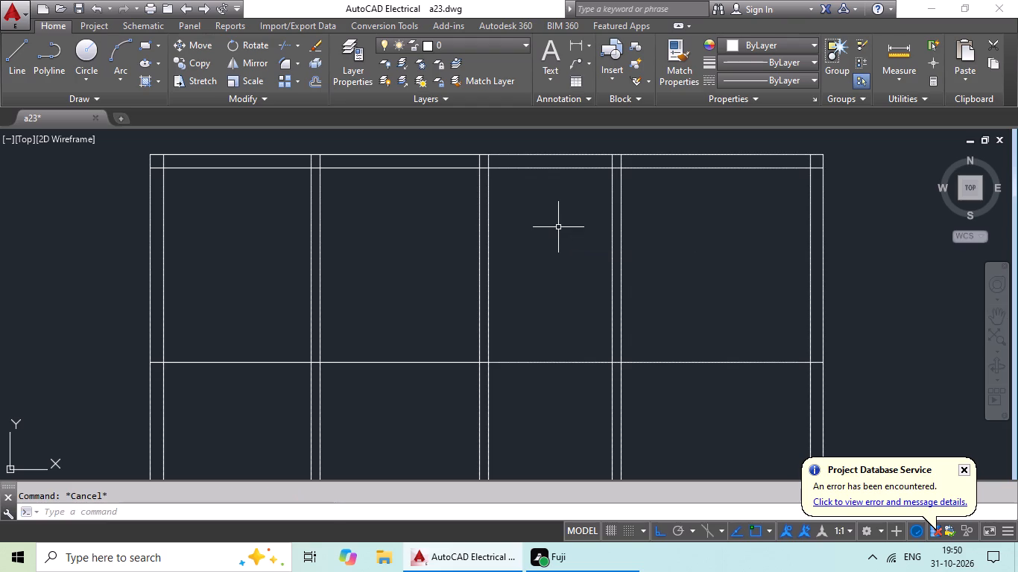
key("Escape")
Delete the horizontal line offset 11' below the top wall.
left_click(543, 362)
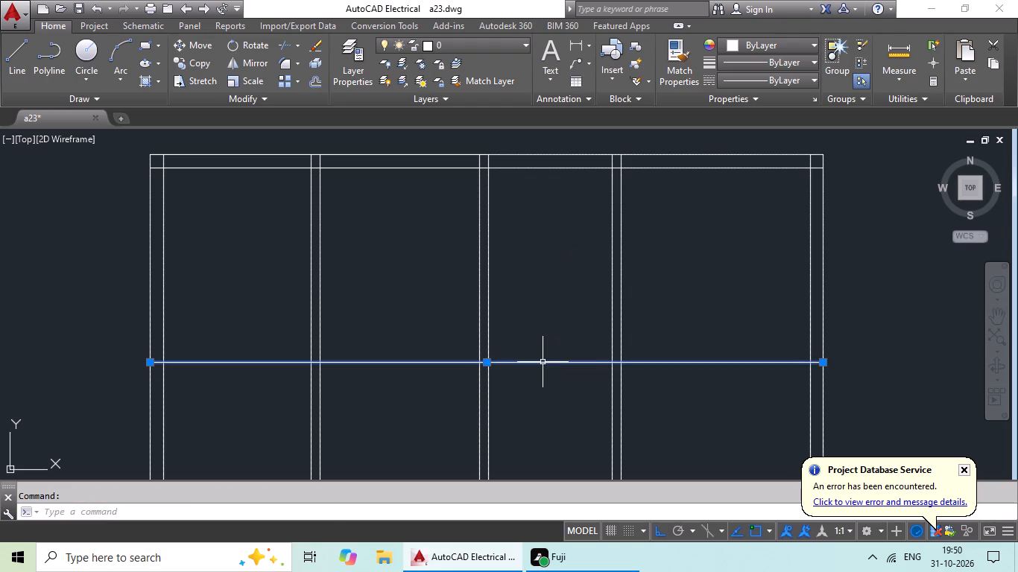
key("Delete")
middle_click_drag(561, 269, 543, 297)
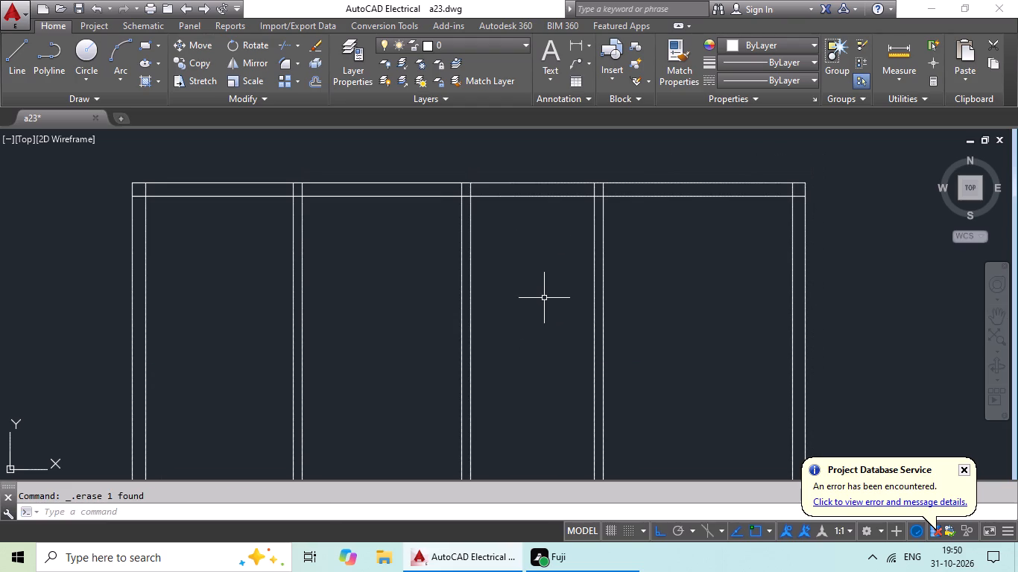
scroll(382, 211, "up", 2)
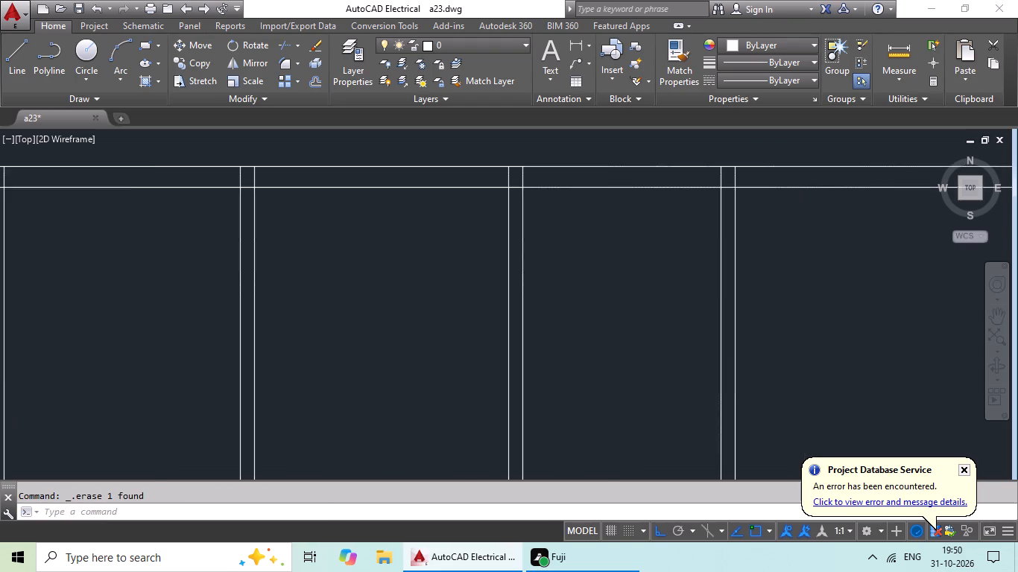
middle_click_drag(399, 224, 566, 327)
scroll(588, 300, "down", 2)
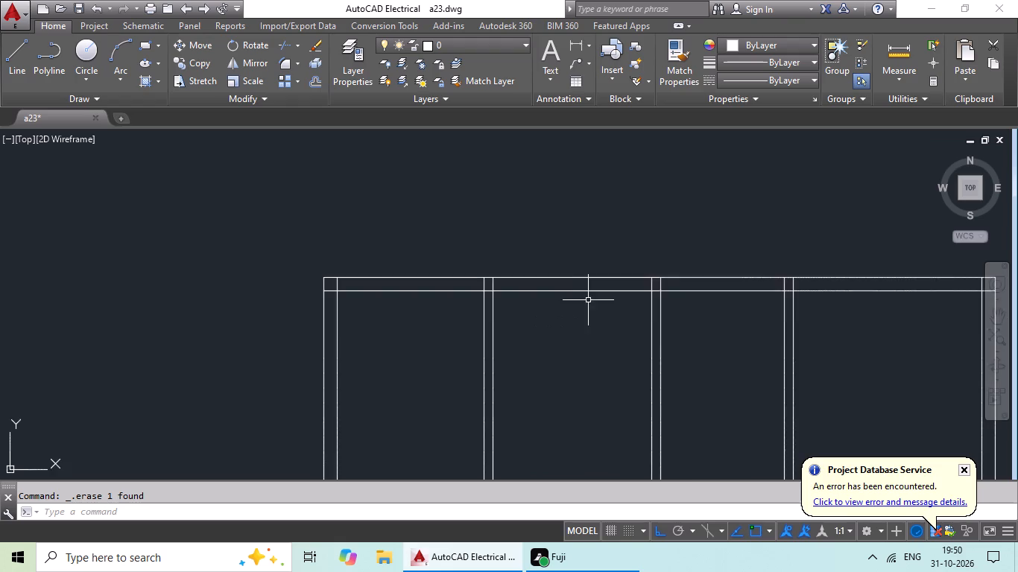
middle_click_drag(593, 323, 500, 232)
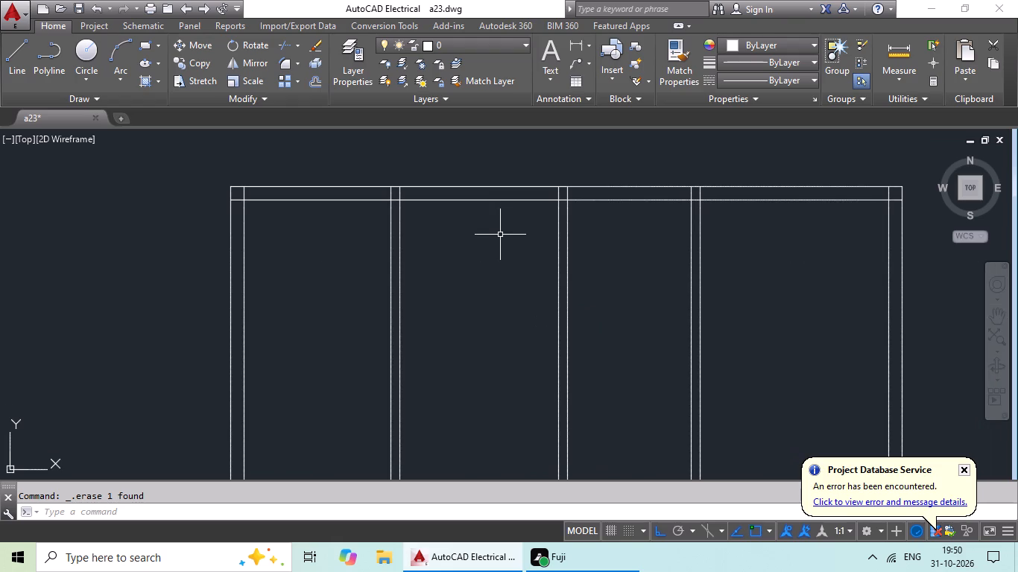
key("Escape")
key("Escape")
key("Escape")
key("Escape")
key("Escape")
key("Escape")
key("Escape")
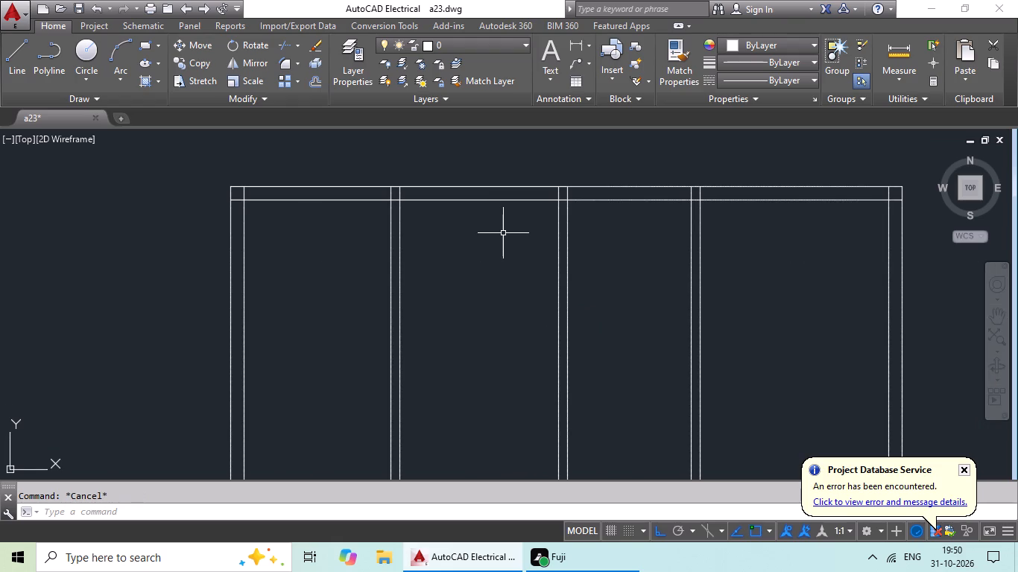
Offset the top outer wall's outer face 3' upward, outside the plan outline.
key("o")
key("Return")
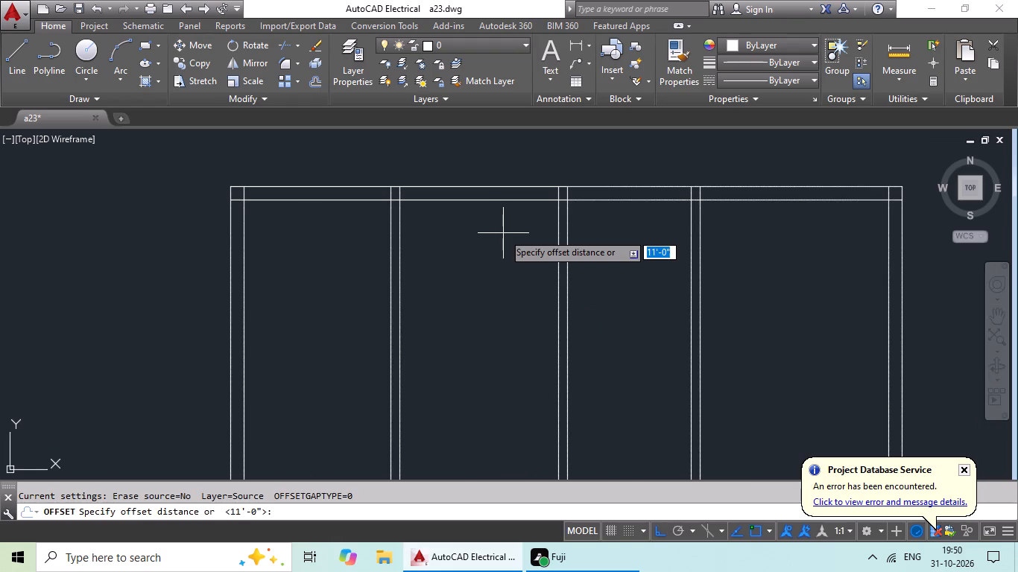
type("3'")
key("Return")
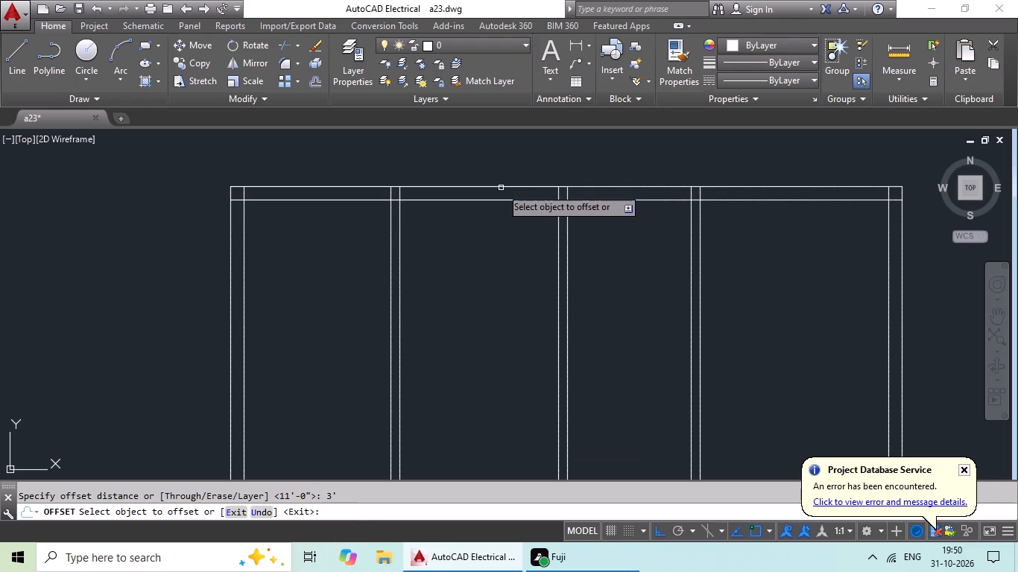
left_click_drag(501, 188, 505, 176)
left_click(515, 153)
scroll(515, 209, "down", 2)
middle_click_drag(511, 212, 487, 224)
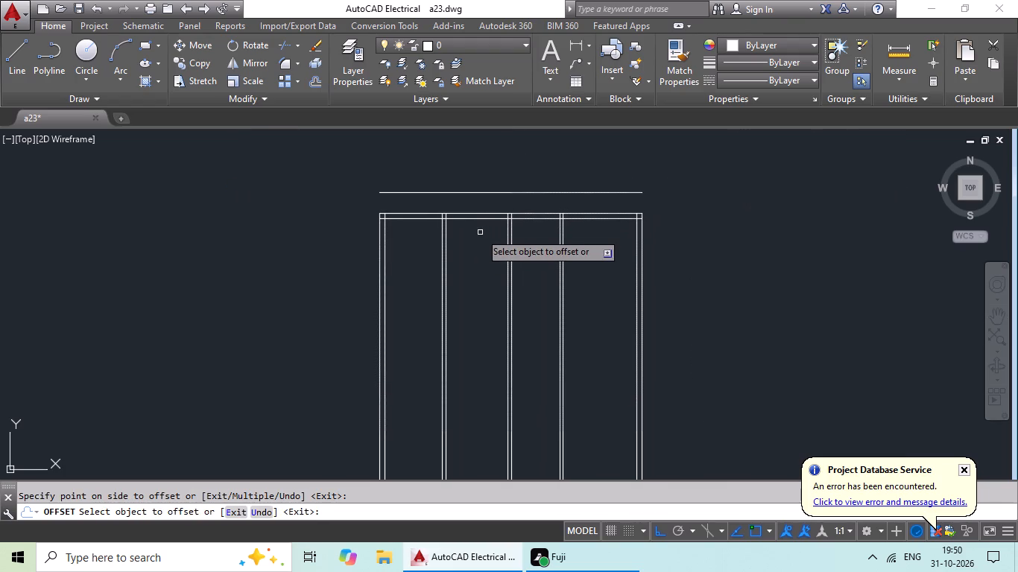
key("Escape")
key("Escape")
key("Escape")
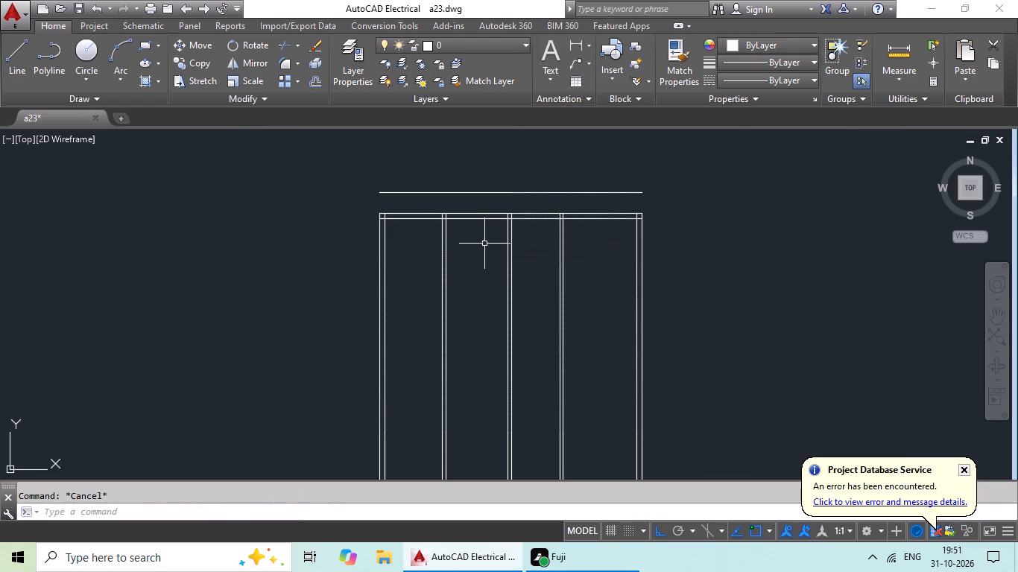
Offset the new line above the top wall 6" upward to give it wall thickness.
key("o")
key("Return")
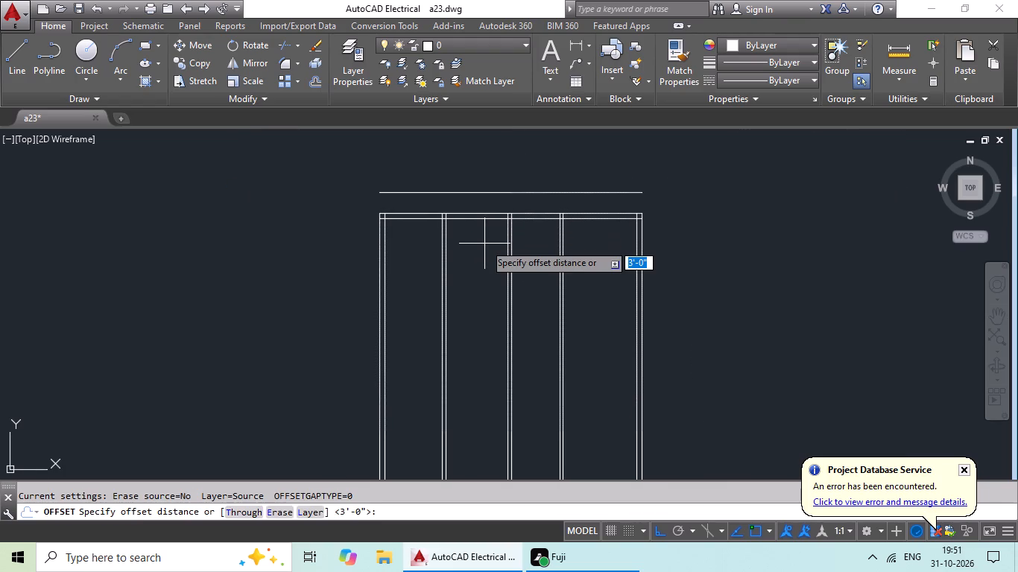
key("6")
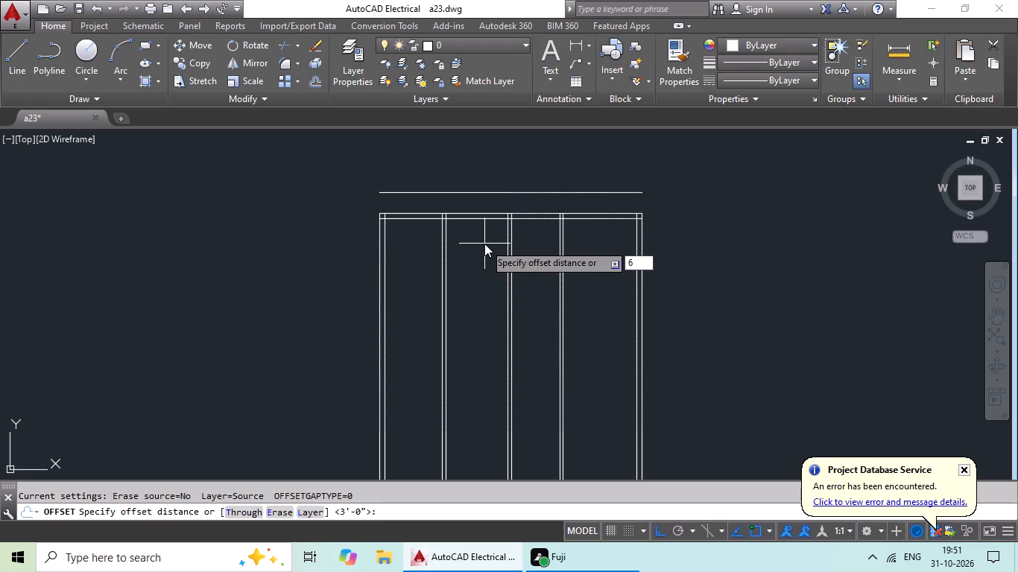
key("shift+quotedbl")
key("Return")
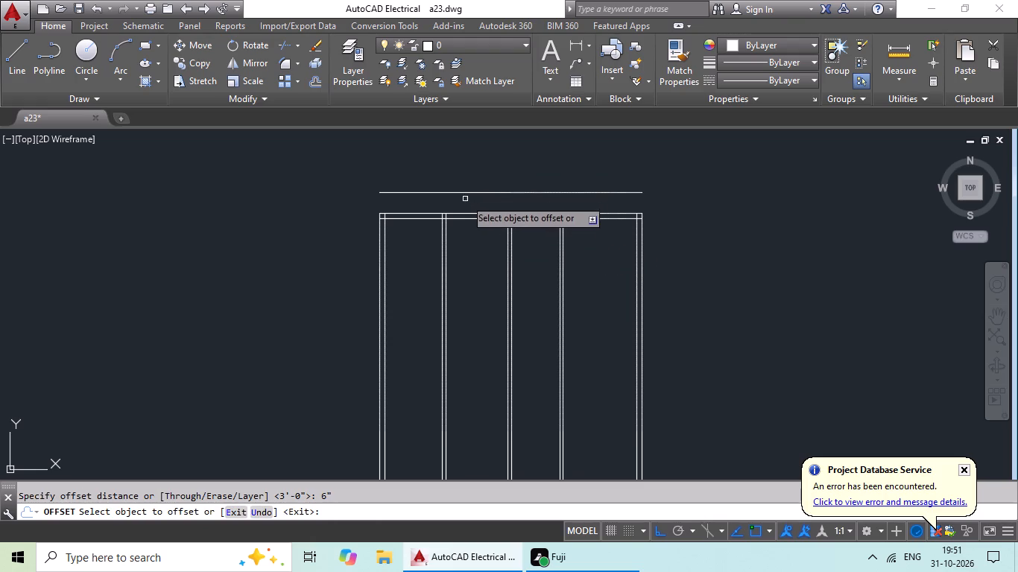
left_click_drag(472, 192, 481, 180)
left_click(489, 167)
scroll(479, 258, "up", 1)
middle_click_drag(479, 258, 470, 298)
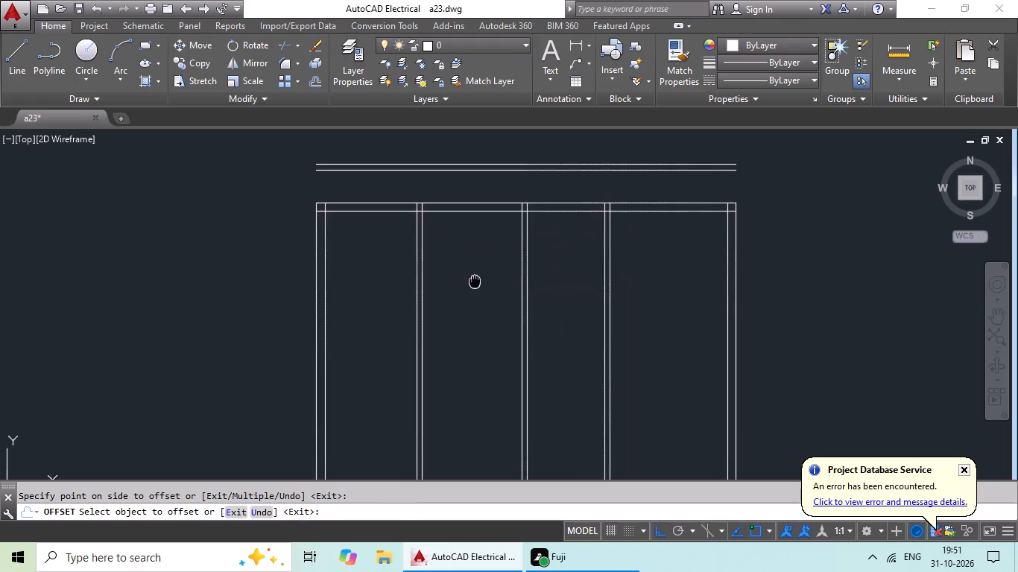
middle_click_drag(470, 298, 458, 331)
key("Escape")
key("Escape")
key("Escape")
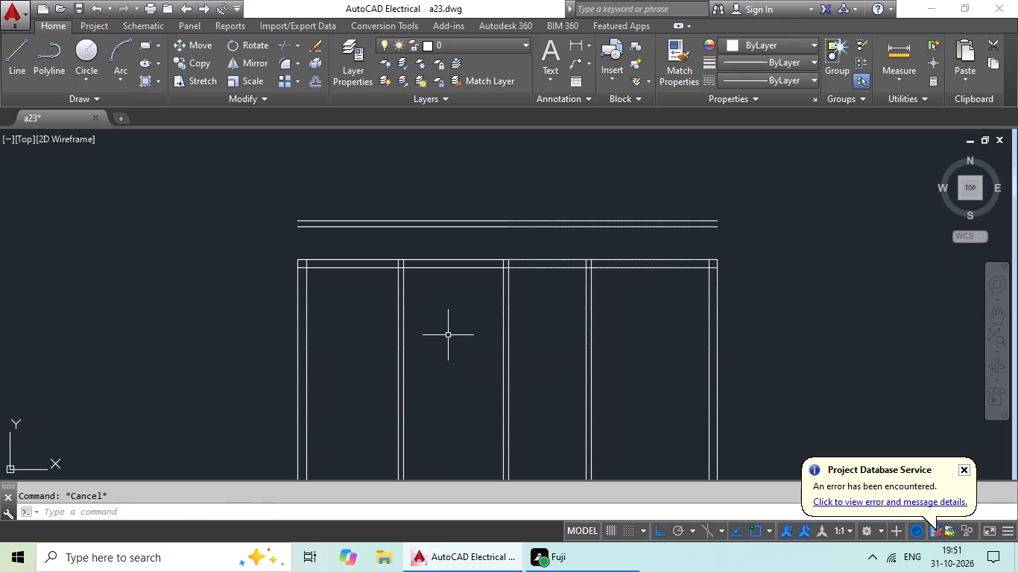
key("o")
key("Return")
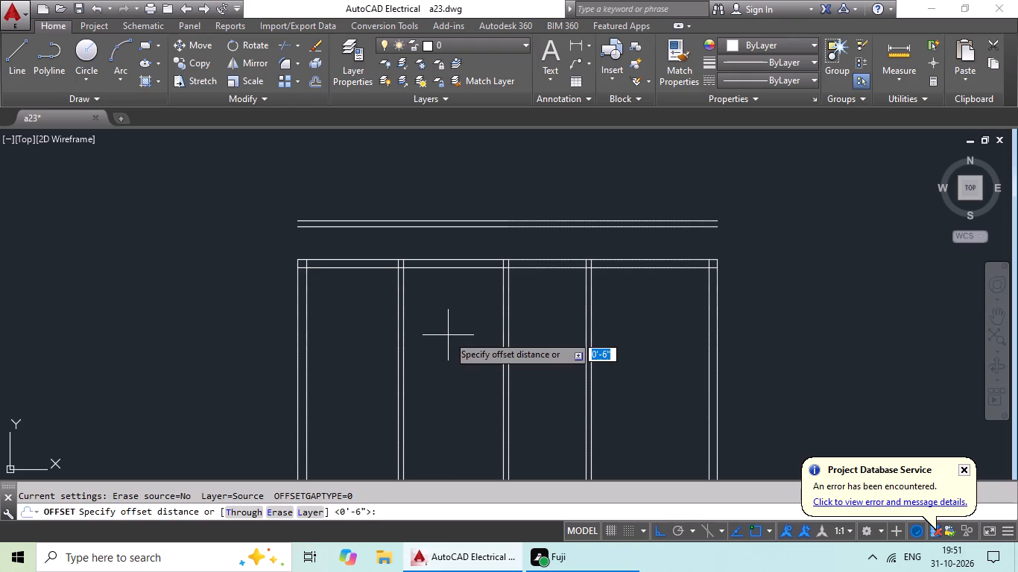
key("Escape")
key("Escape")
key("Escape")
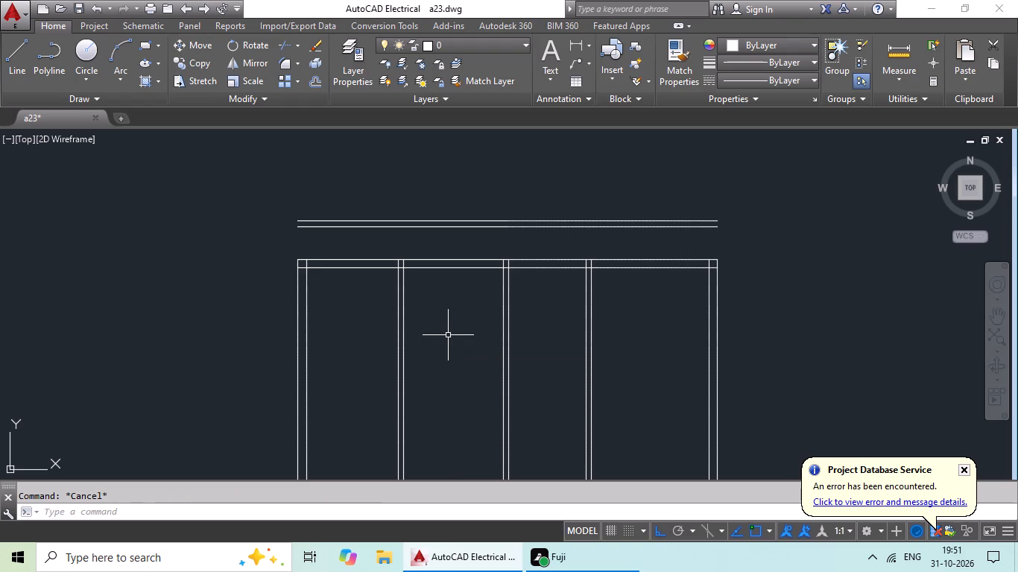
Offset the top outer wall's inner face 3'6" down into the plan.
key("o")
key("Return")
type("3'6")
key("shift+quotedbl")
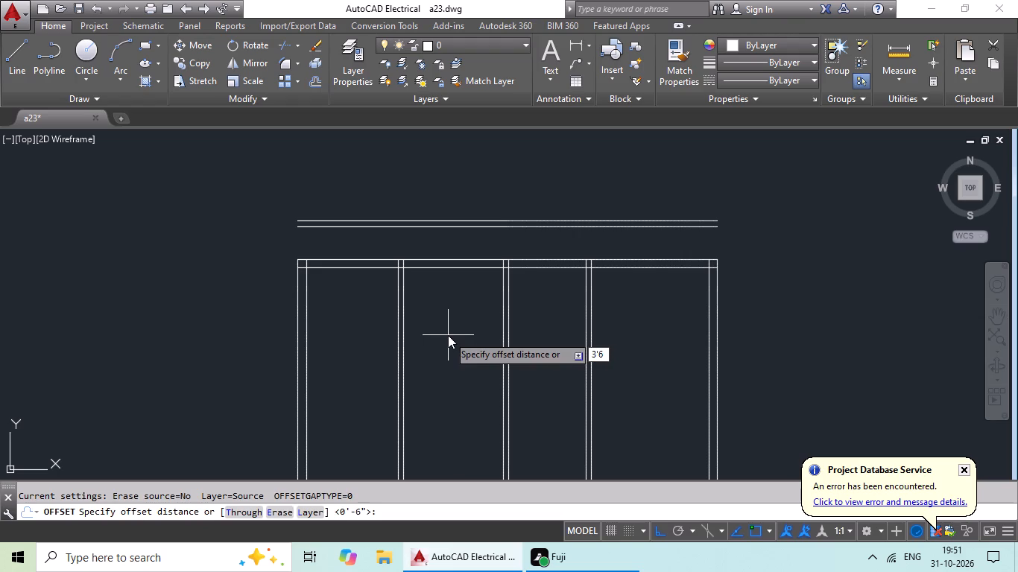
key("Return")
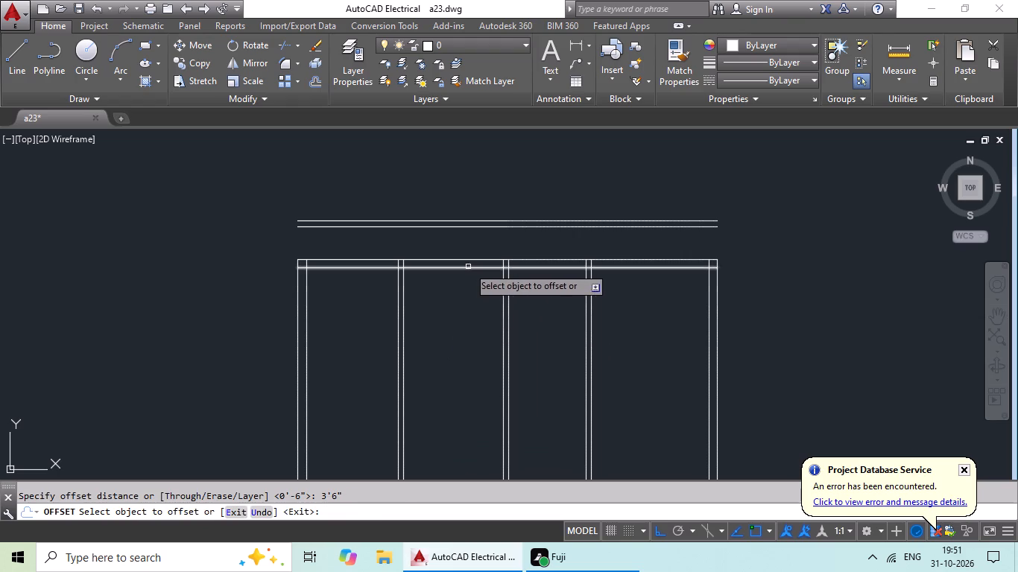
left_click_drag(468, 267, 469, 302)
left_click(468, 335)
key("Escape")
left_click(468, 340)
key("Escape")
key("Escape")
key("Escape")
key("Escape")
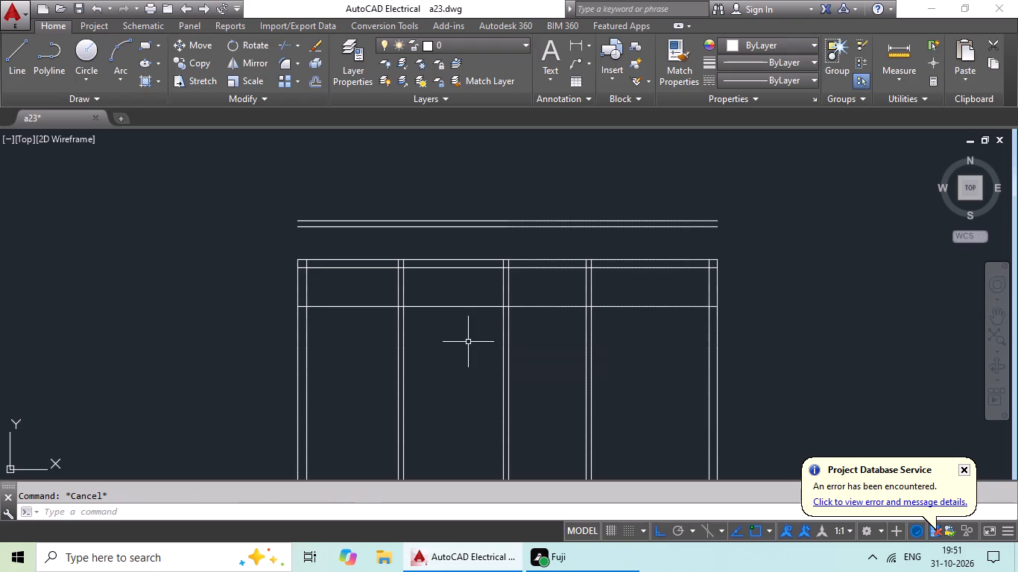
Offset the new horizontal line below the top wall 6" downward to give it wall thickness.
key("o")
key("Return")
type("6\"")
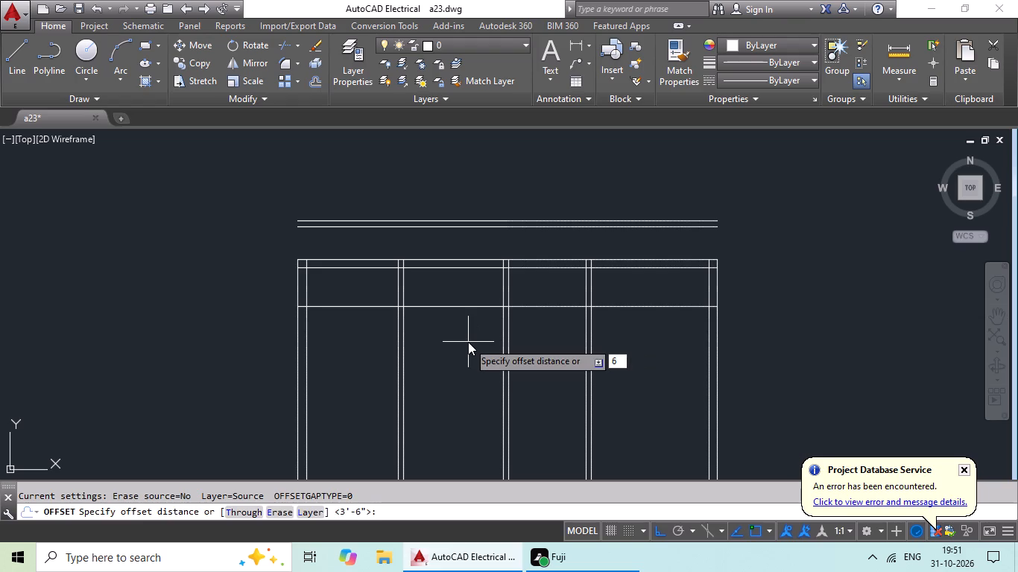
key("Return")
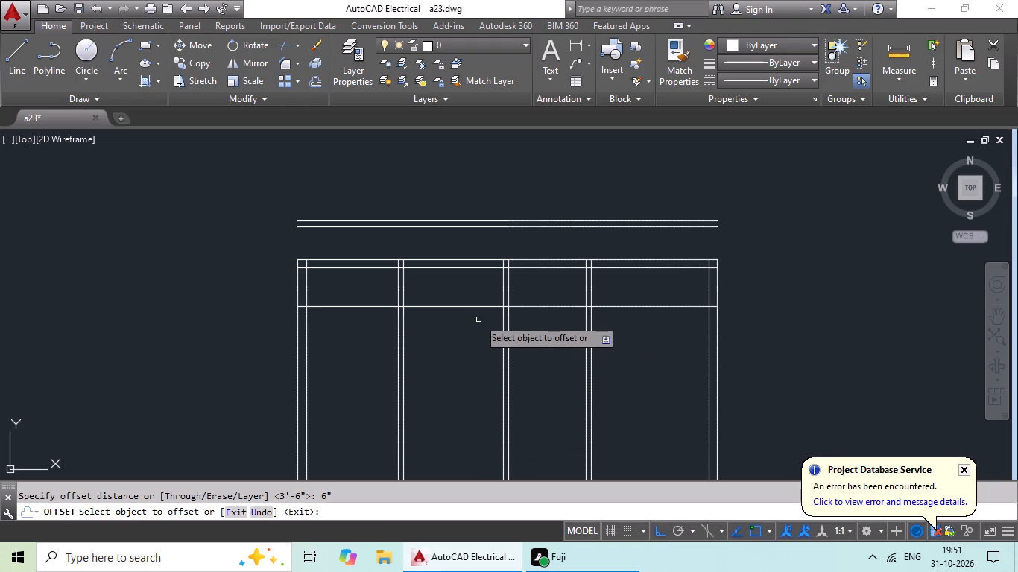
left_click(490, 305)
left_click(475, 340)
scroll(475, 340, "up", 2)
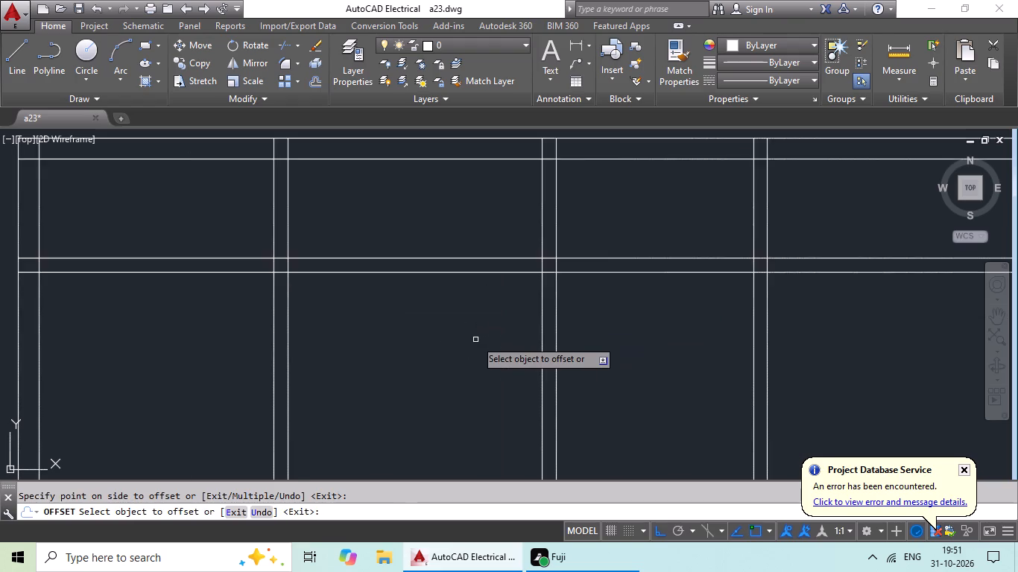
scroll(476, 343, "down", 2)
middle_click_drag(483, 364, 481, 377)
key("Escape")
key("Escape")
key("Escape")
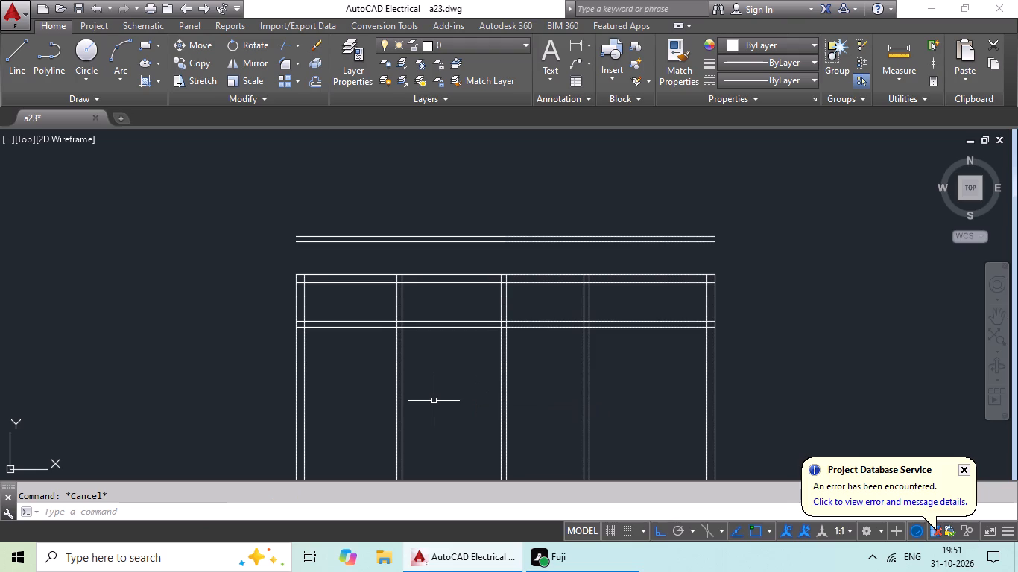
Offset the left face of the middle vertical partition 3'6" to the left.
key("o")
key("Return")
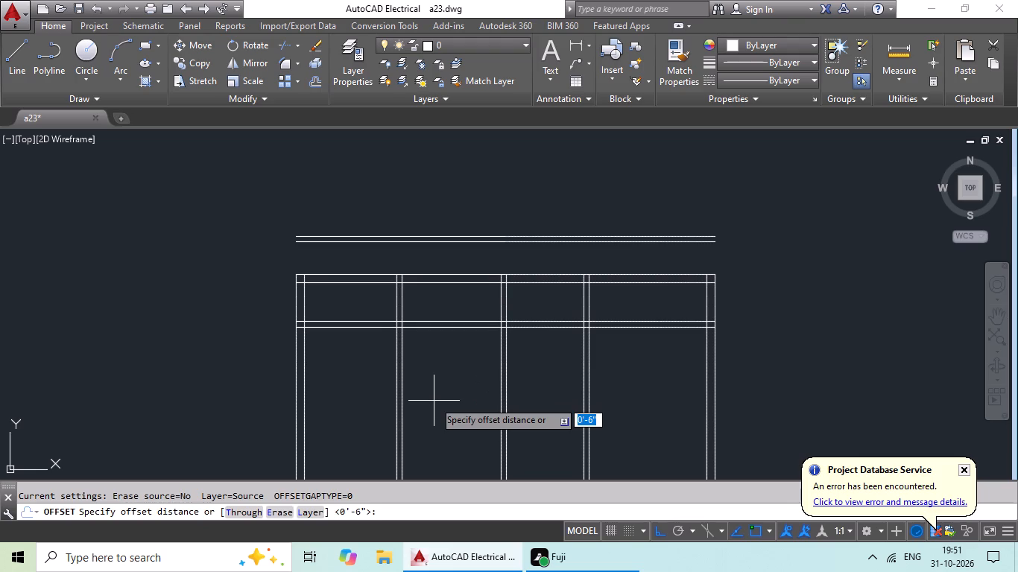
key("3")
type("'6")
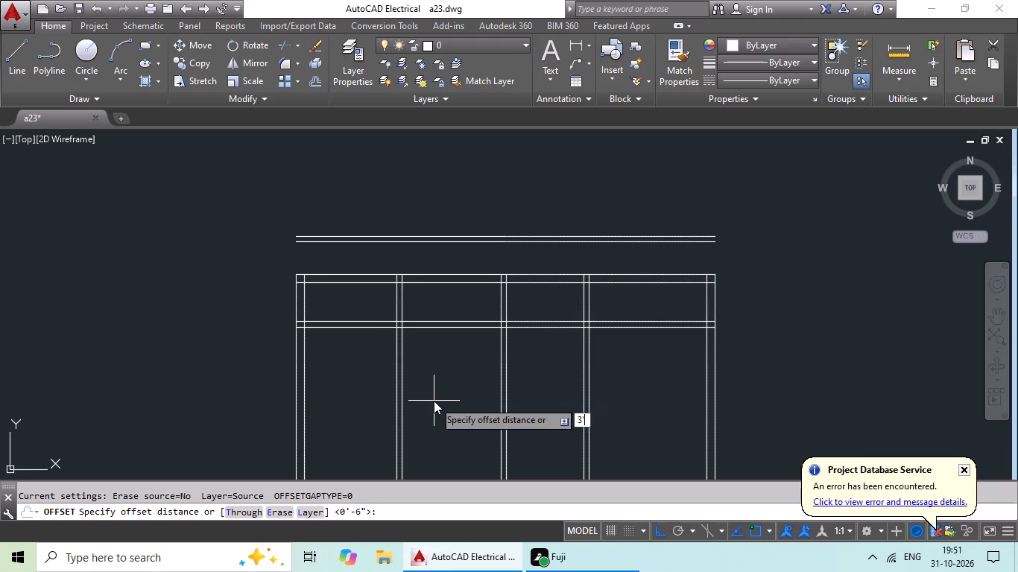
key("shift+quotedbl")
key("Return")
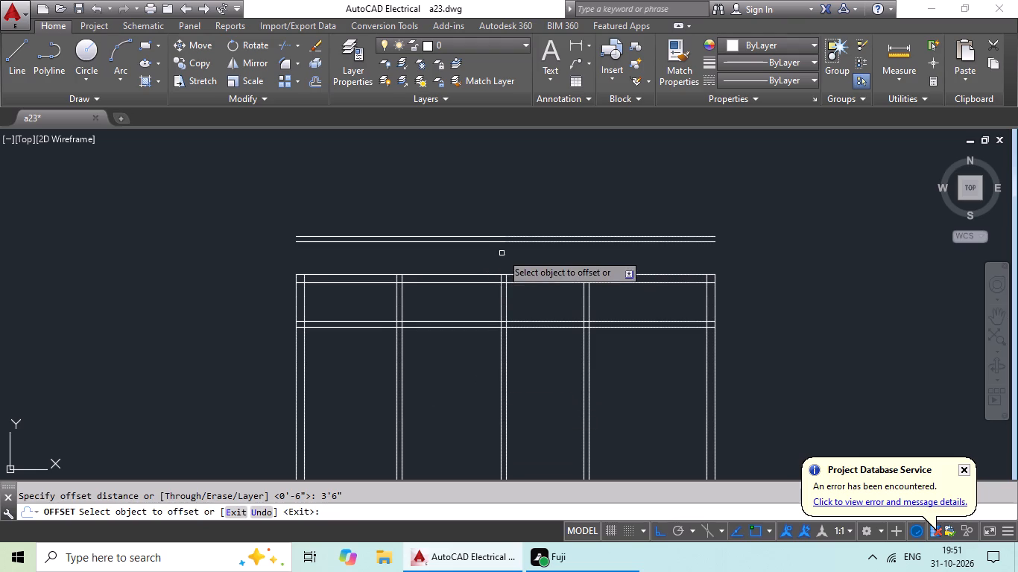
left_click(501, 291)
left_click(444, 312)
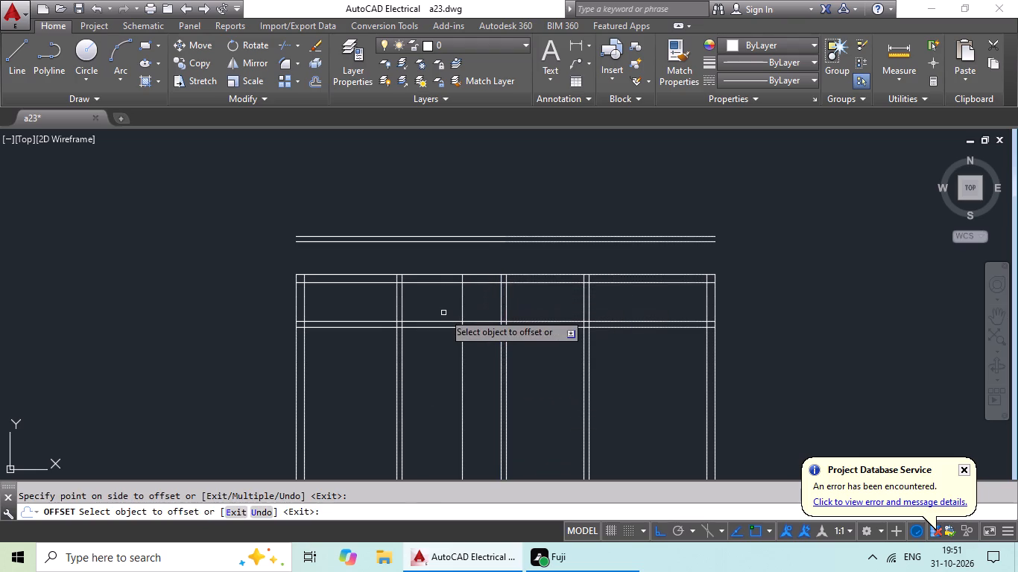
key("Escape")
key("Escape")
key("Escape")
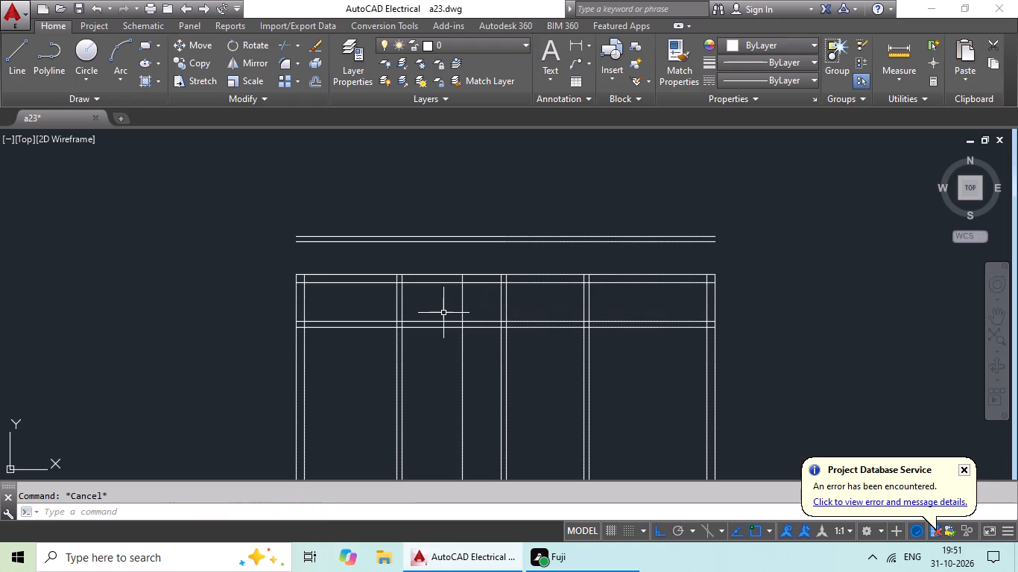
Delete the extra vertical line, the horizontal line pair below the top wall and the line pair above the plan outline.
left_click(461, 302)
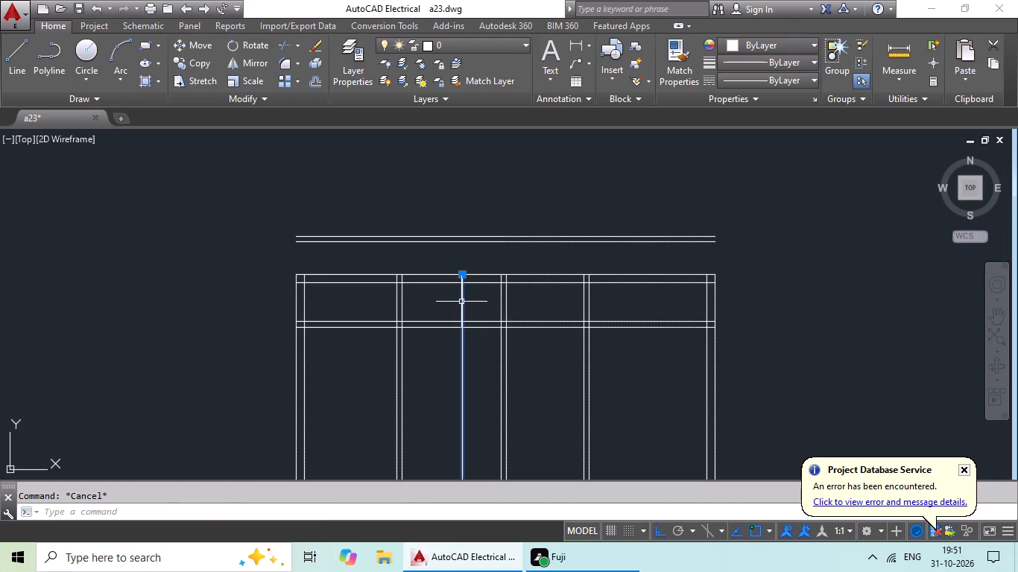
scroll(474, 320, "up", 4)
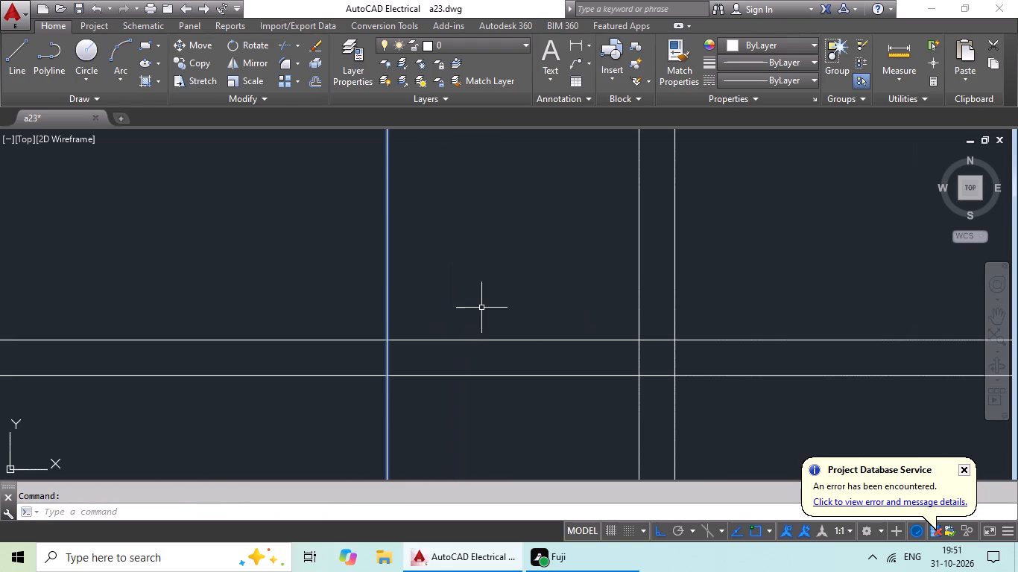
scroll(481, 307, "down", 1)
left_click_drag(488, 301, 465, 381)
scroll(484, 333, "down", 4)
middle_click_drag(493, 316, 492, 323)
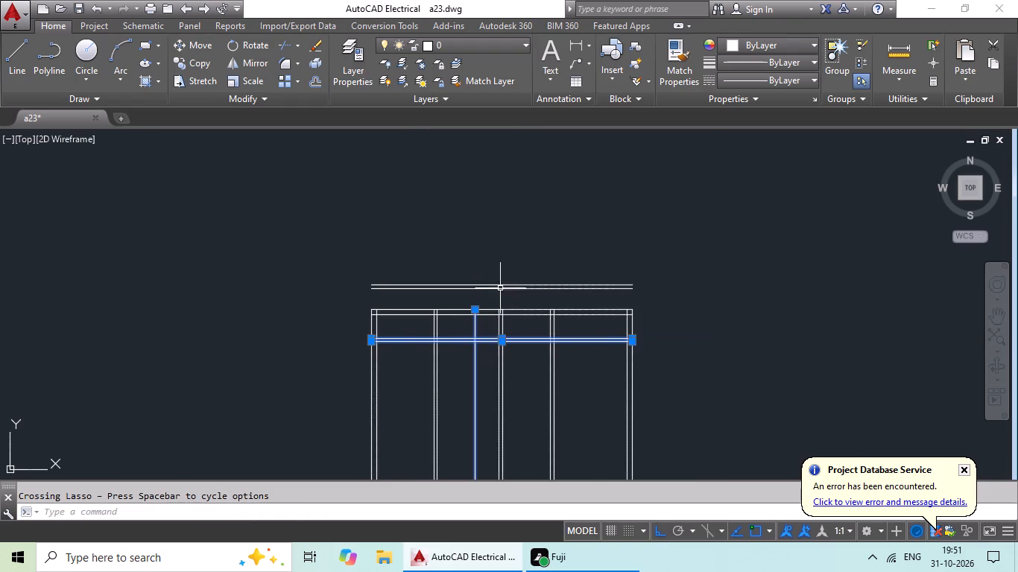
scroll(501, 282, "up", 4)
left_click_drag(513, 258, 458, 372)
key("Delete")
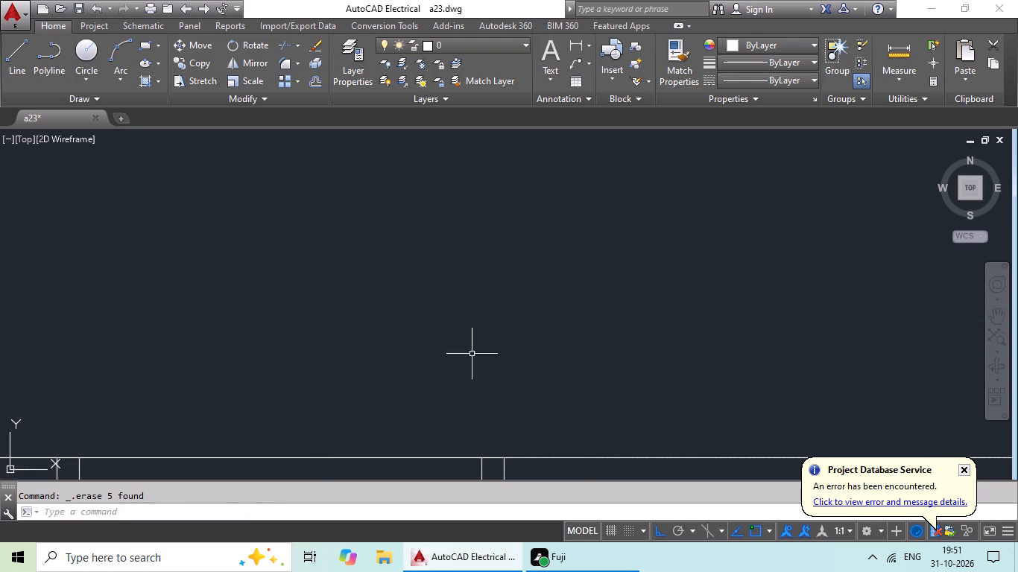
Offset the top outer wall's outer face 1'6" upward, outside the plan outline.
scroll(499, 250, "down", 3)
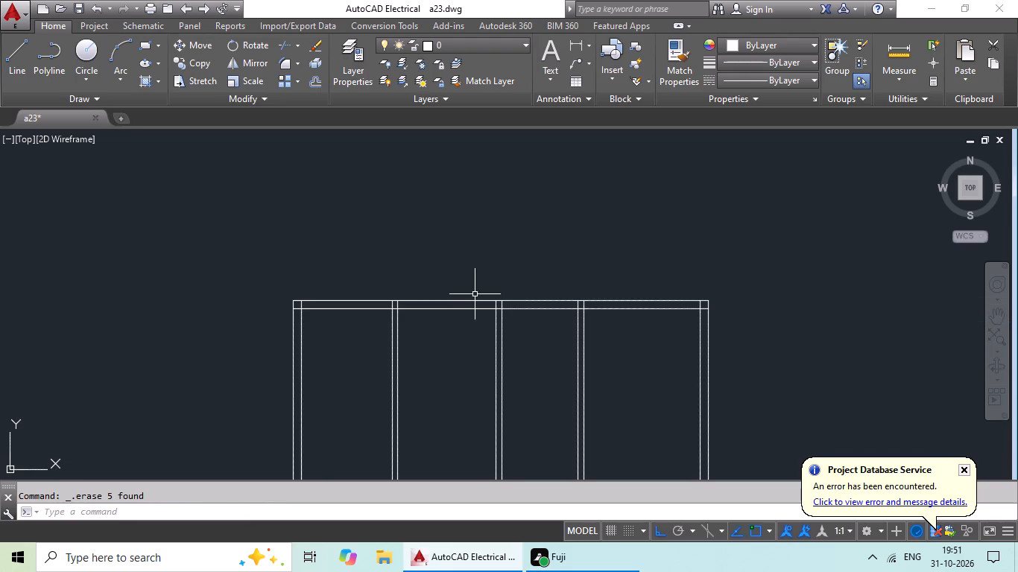
middle_click_drag(467, 319, 509, 286)
scroll(501, 290, "up", 1)
scroll(501, 290, "down", 1)
middle_click_drag(465, 315, 448, 332)
middle_click_drag(464, 329, 434, 364)
key("Escape")
key("Escape")
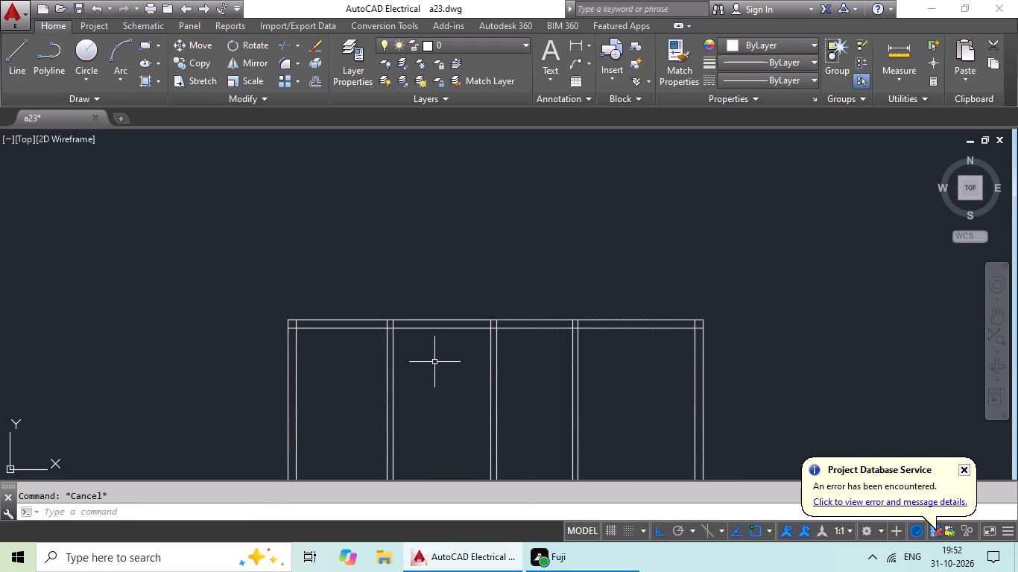
key("o")
key("Return")
type("1'6")
key("shift+quotedbl")
key("Return")
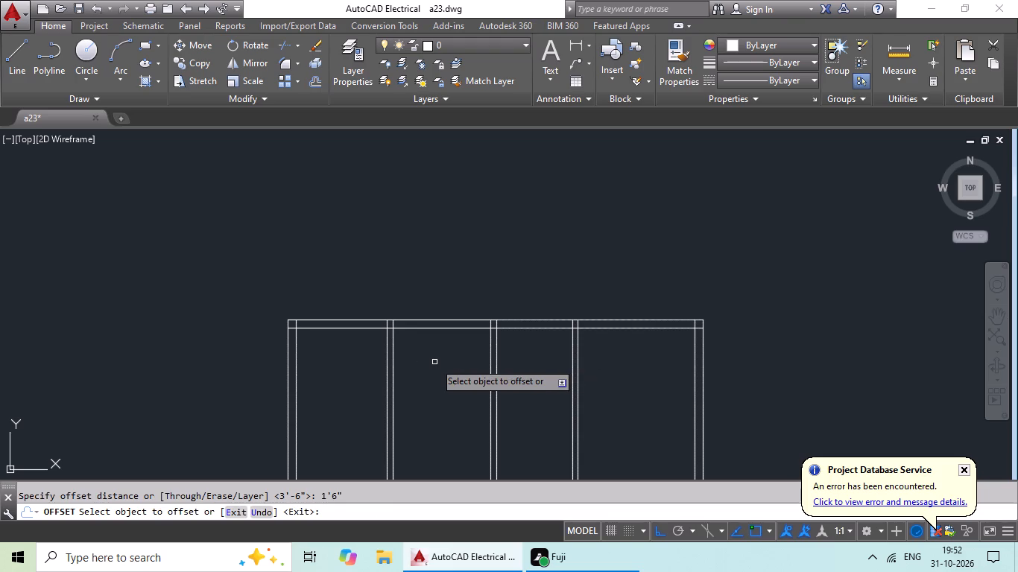
left_click_drag(447, 321, 470, 274)
left_click(487, 239)
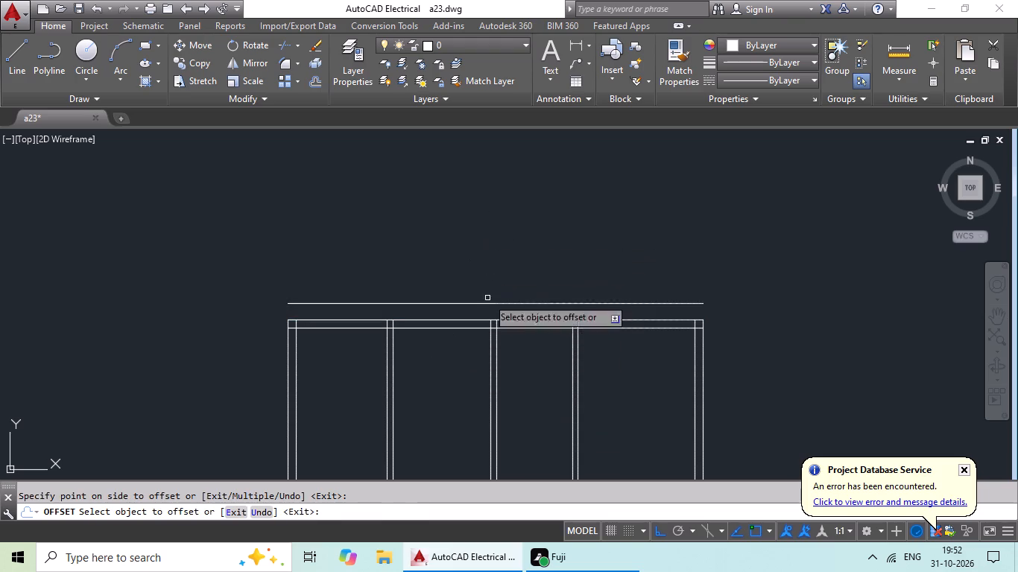
key("Escape")
key("Escape")
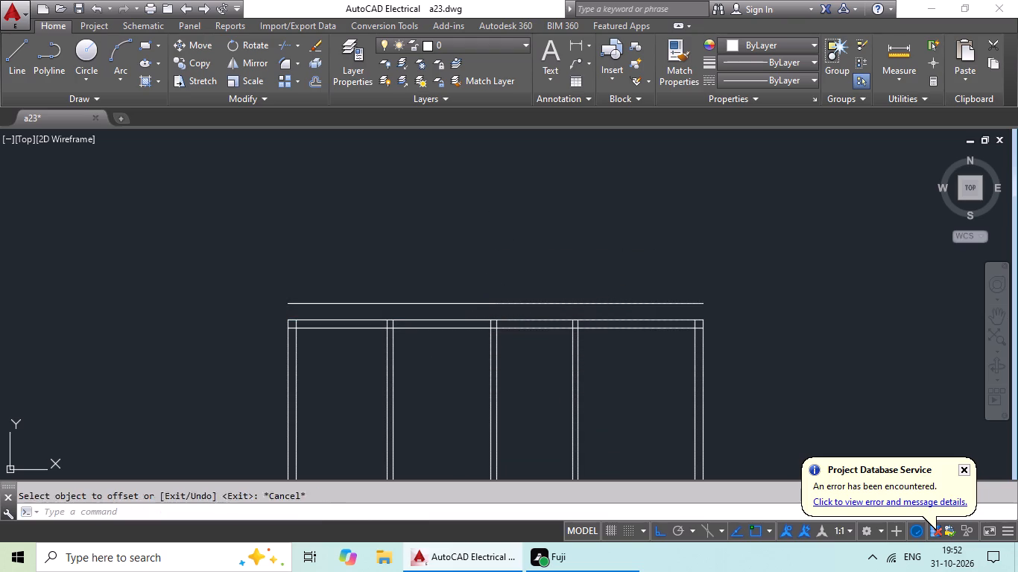
key("Escape")
Offset the new line above the top wall 6" upward to give it wall thickness.
key("o")
key("Return")
type("6\"")
key("Return")
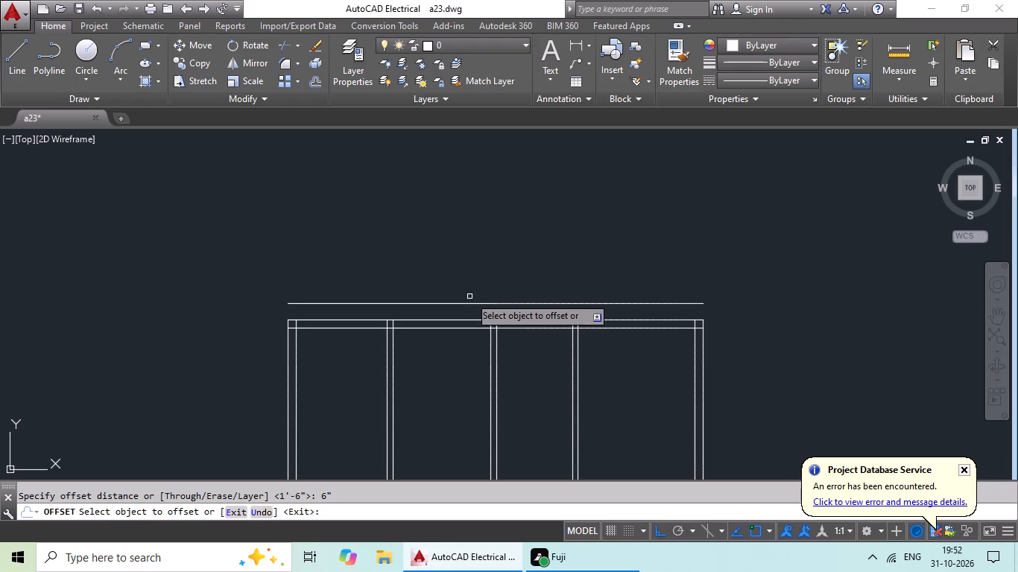
left_click_drag(466, 305, 470, 293)
left_click(472, 280)
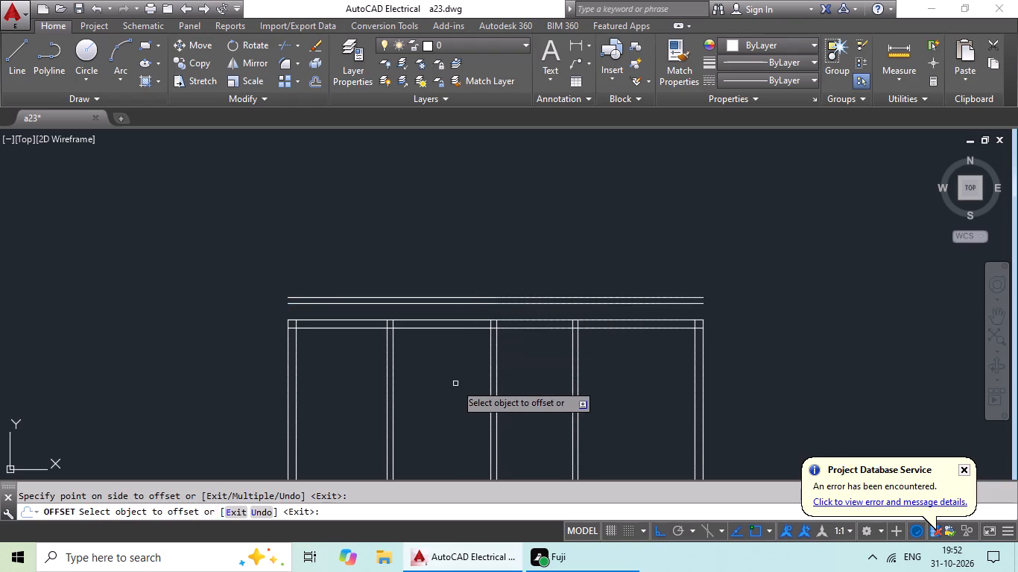
scroll(460, 377, "up", 1)
key("Escape")
key("Escape")
key("Escape")
key("Escape")
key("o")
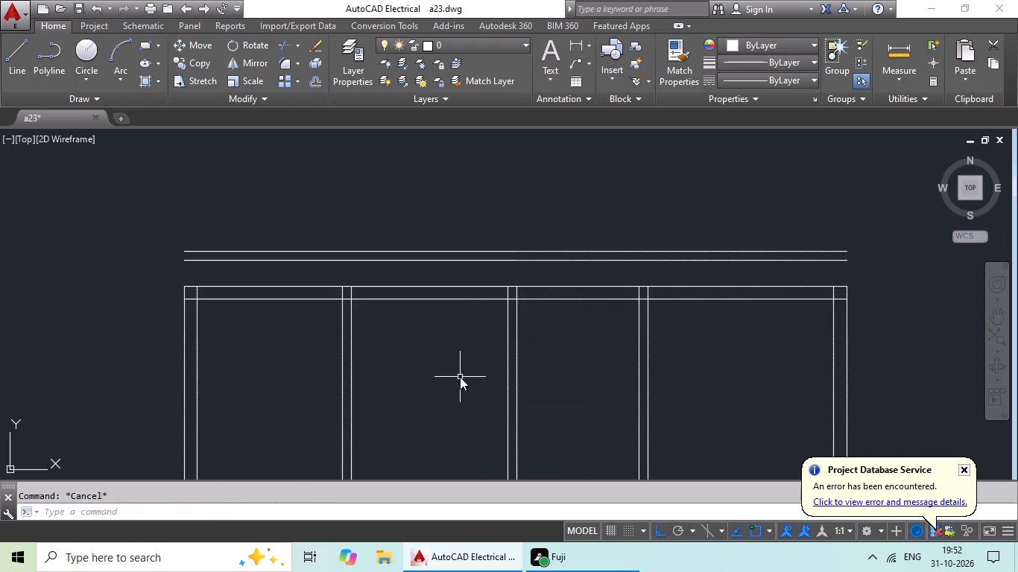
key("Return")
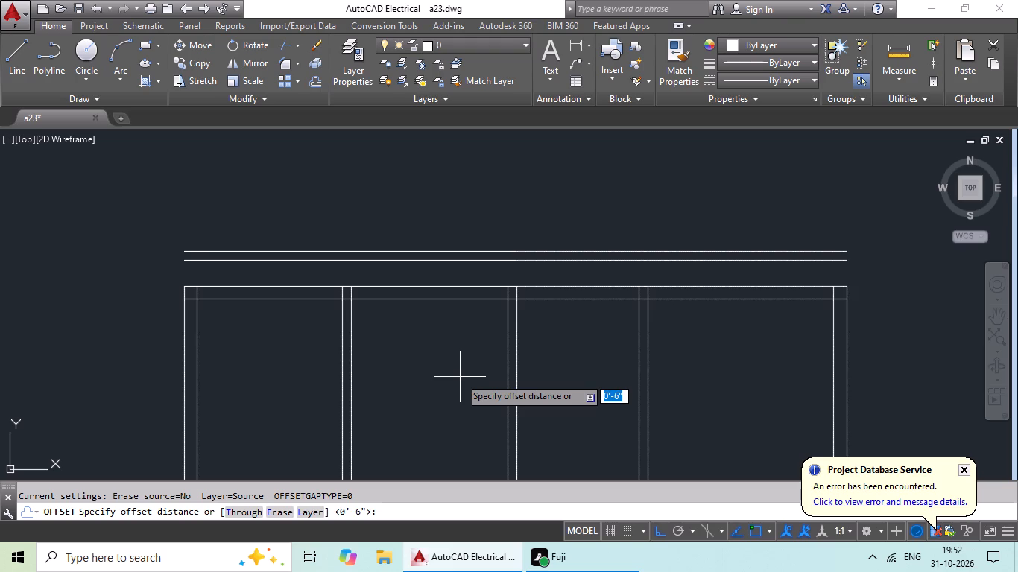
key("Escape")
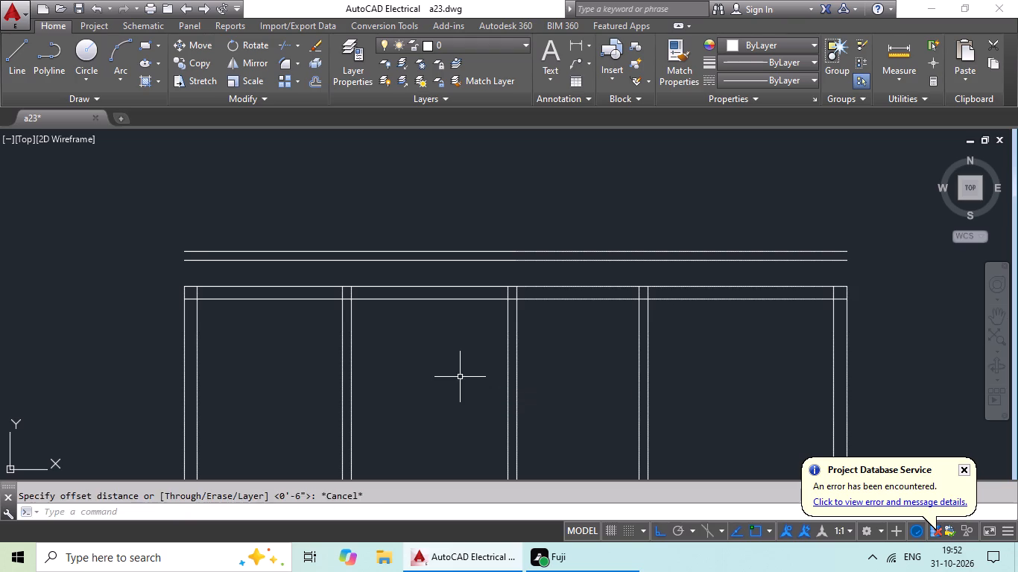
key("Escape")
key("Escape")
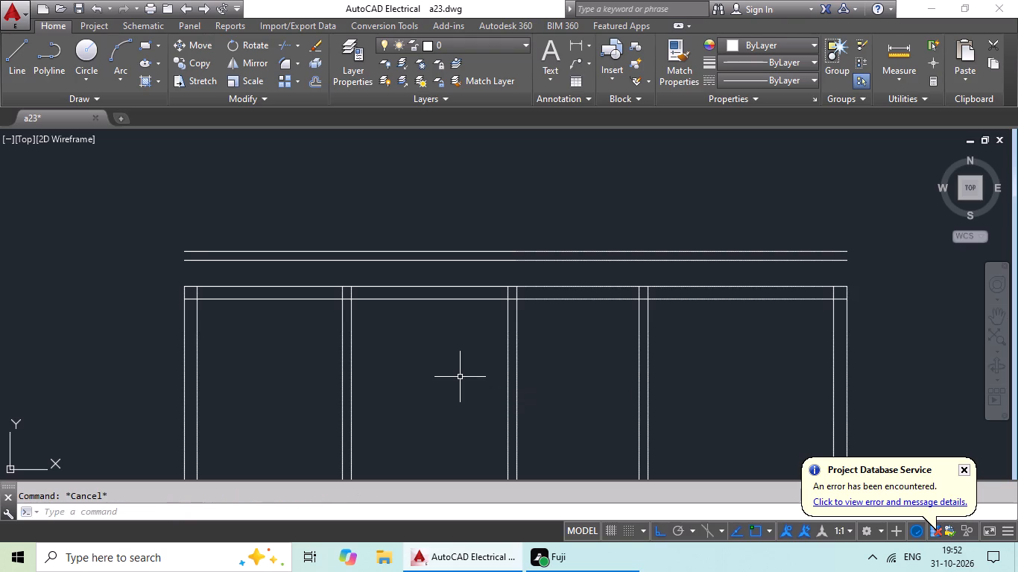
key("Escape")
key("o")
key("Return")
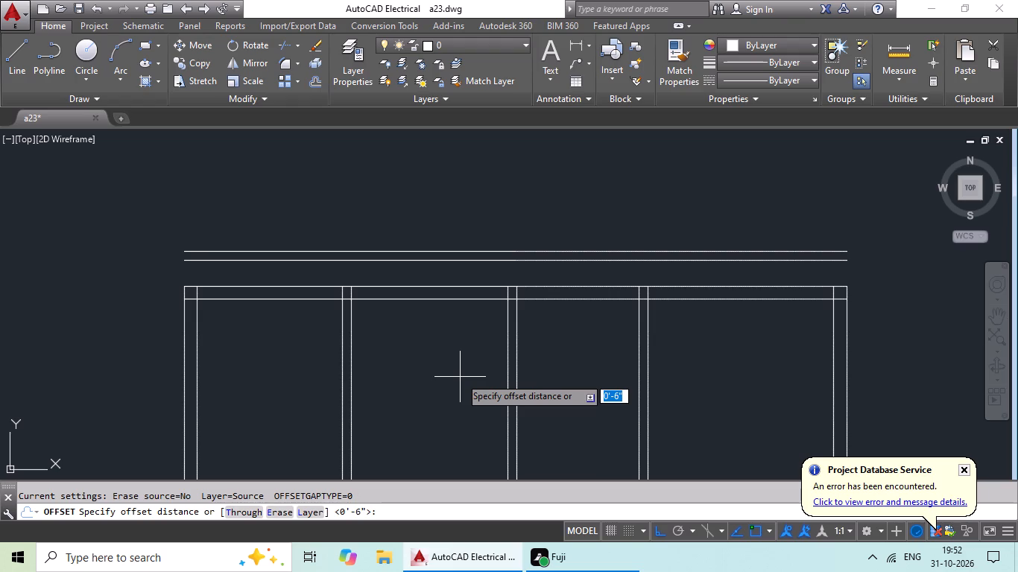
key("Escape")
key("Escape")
Offset the top outer wall's inner face 2' down into the plan.
key("o")
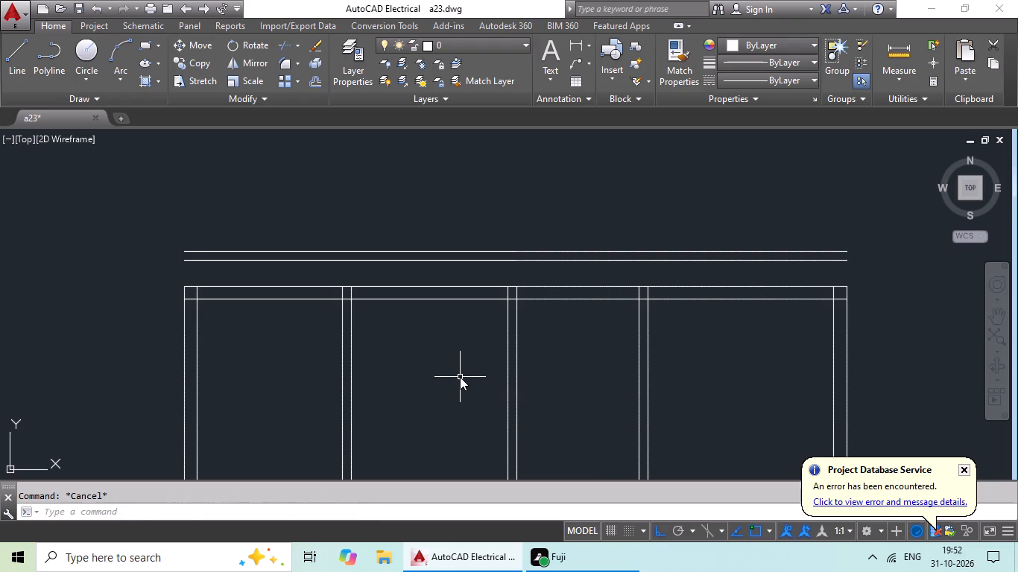
key("Return")
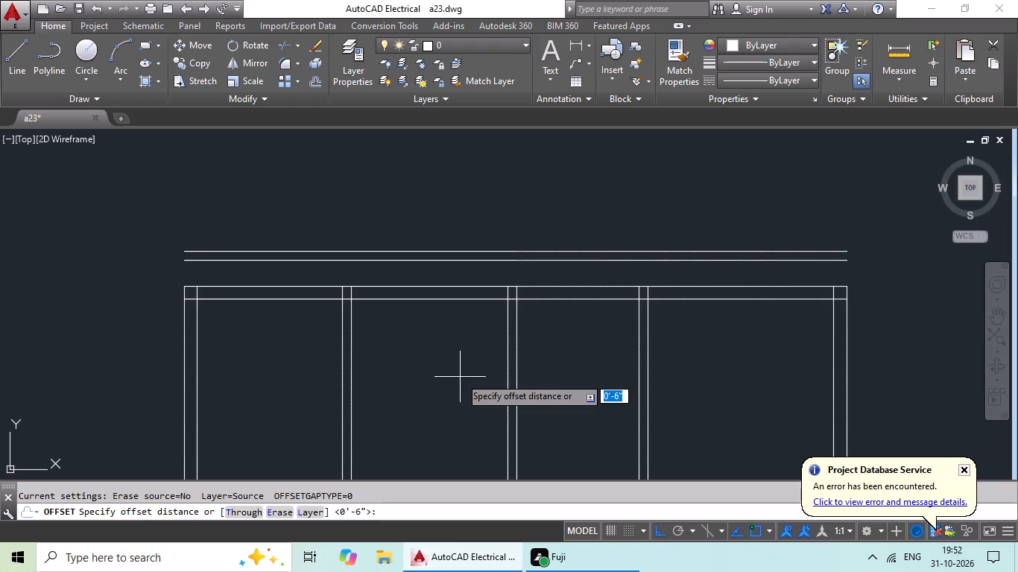
type("2'")
key("Return")
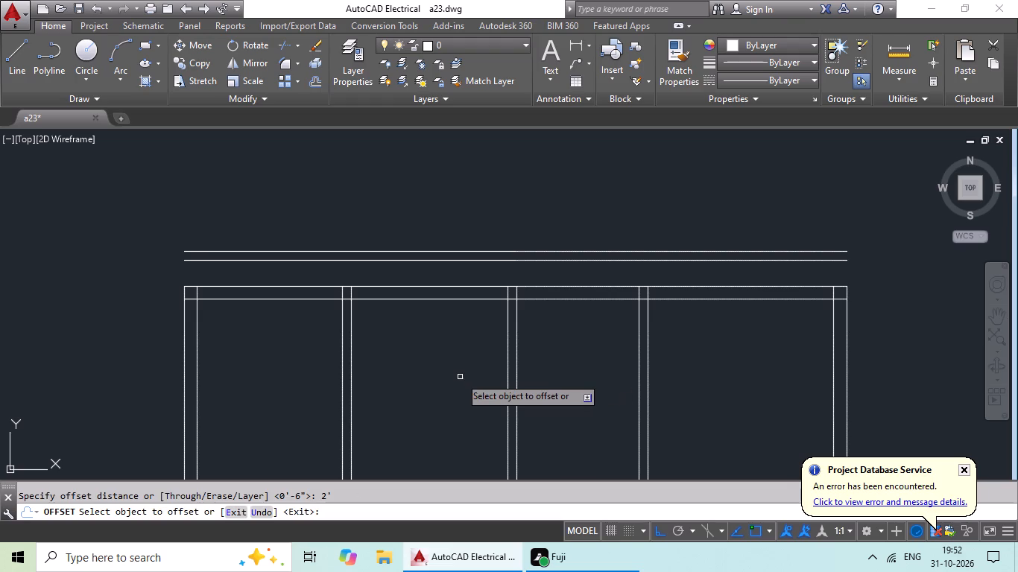
left_click_drag(492, 298, 491, 322)
left_click(489, 339)
key("Escape")
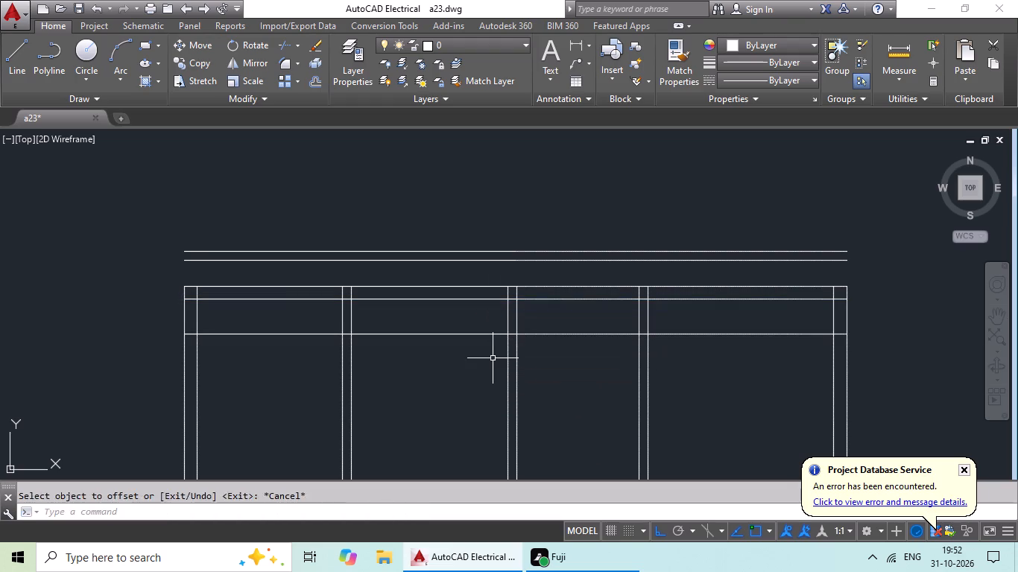
key("Escape")
Offset the horizontal line 2' below the top wall 6" downward to give it wall thickness.
key("o")
key("Return")
type("6\"")
key("Return")
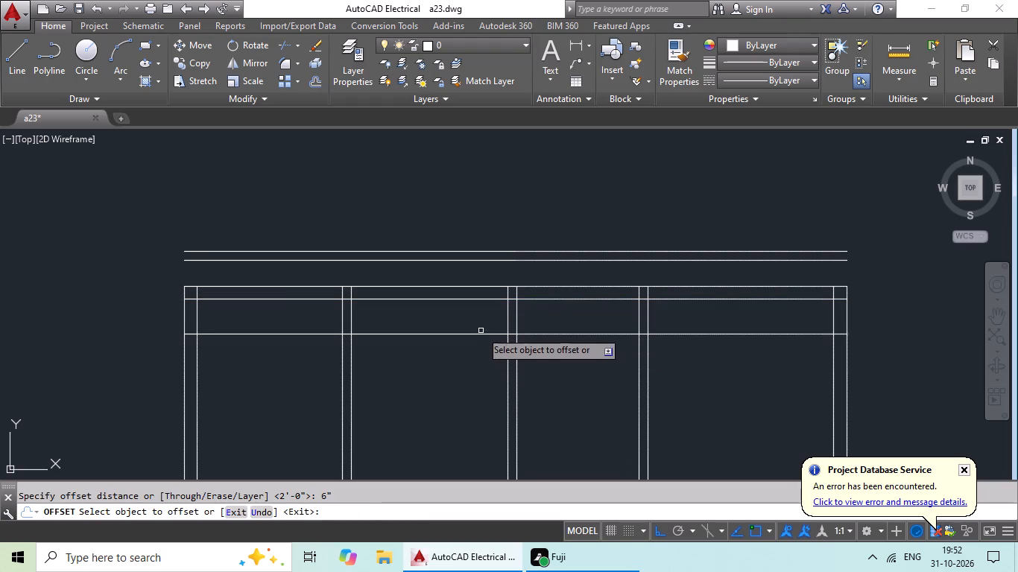
left_click(481, 335)
left_click(471, 385)
middle_click_drag(462, 366, 492, 354)
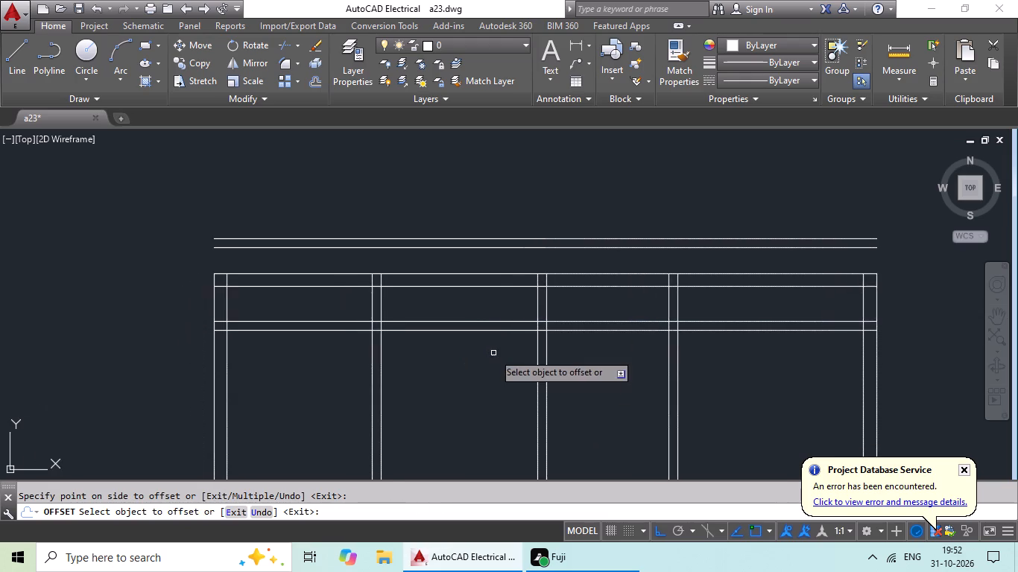
scroll(491, 353, "up", 2)
key("Escape")
key("Escape")
key("Escape")
key("Escape")
Offset the left face of the middle vertical partition 6'6" to the left.
key("o")
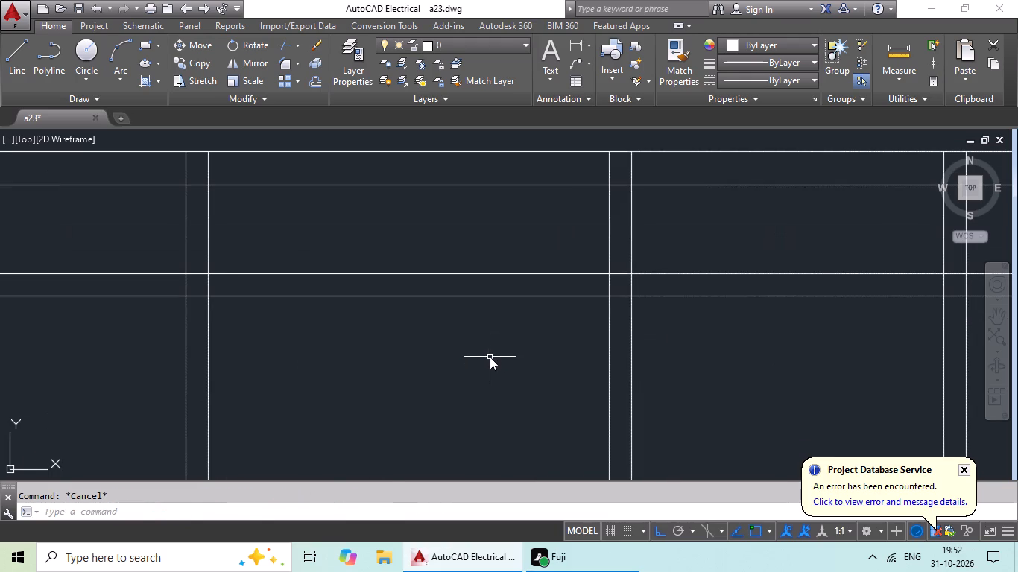
key("Return")
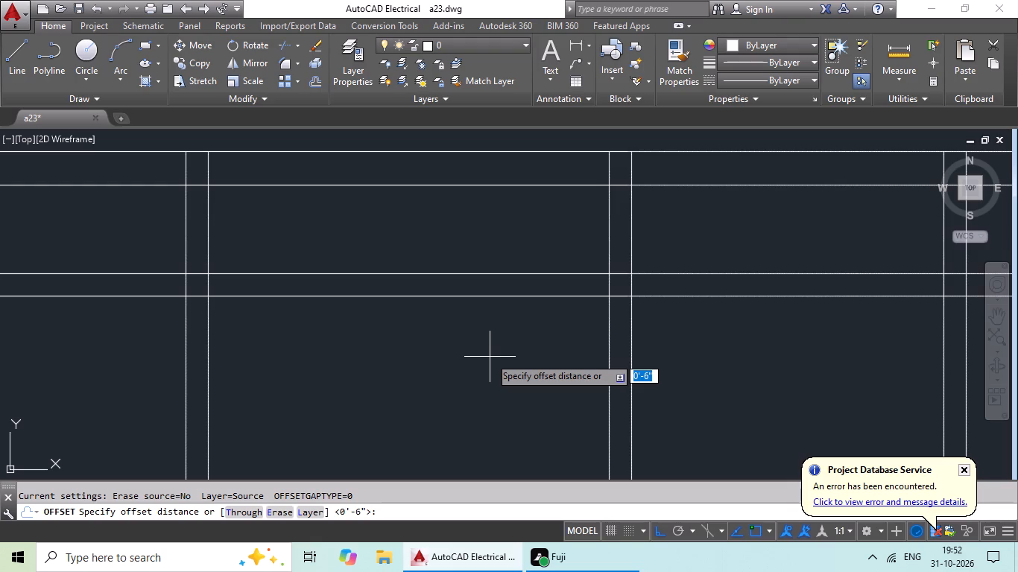
type("6'6\"")
key("Return")
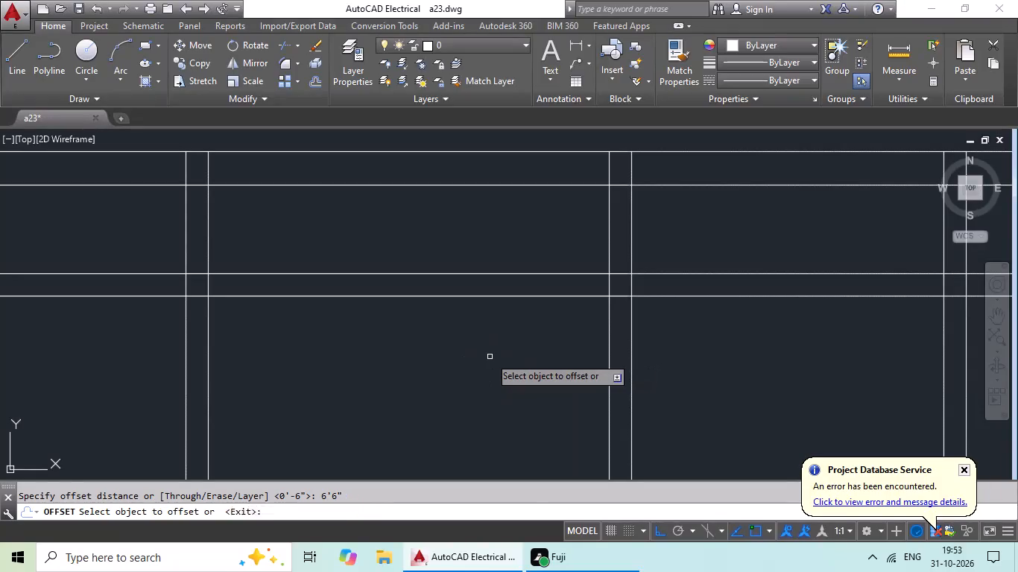
left_click_drag(609, 202, 592, 218)
left_click(548, 239)
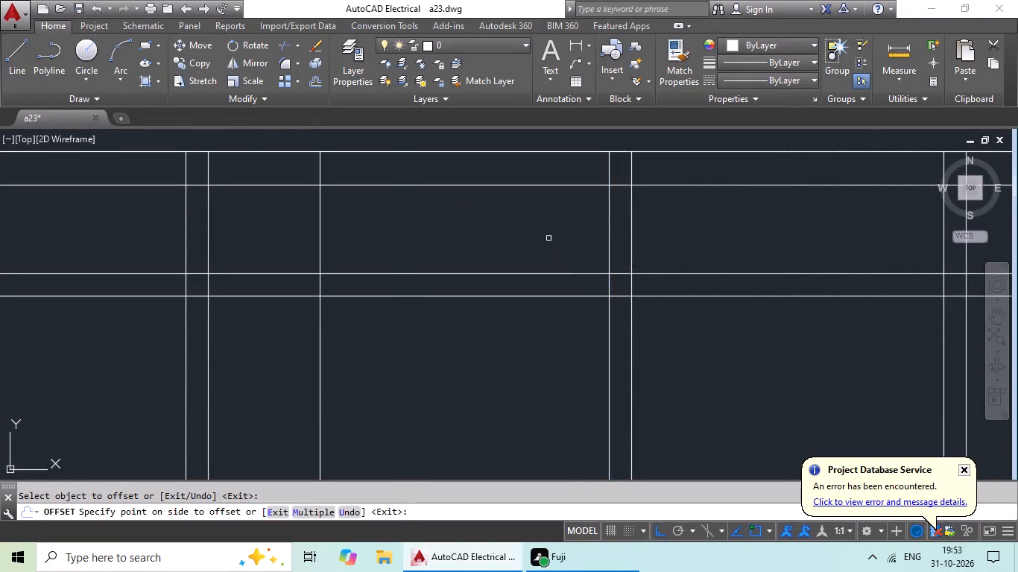
scroll(547, 234, "down", 2)
middle_click_drag(541, 233, 528, 256)
key("Escape")
key("Escape")
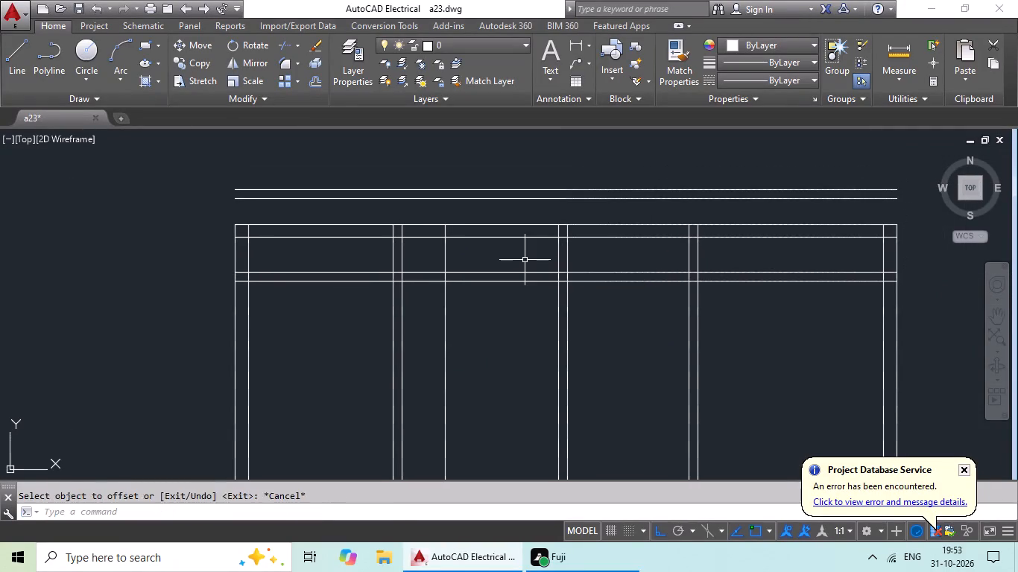
Offset the new vertical line 6" to the left to form a partition wall.
key("o")
key("Return")
type("6\"")
key("Return")
left_click(444, 253)
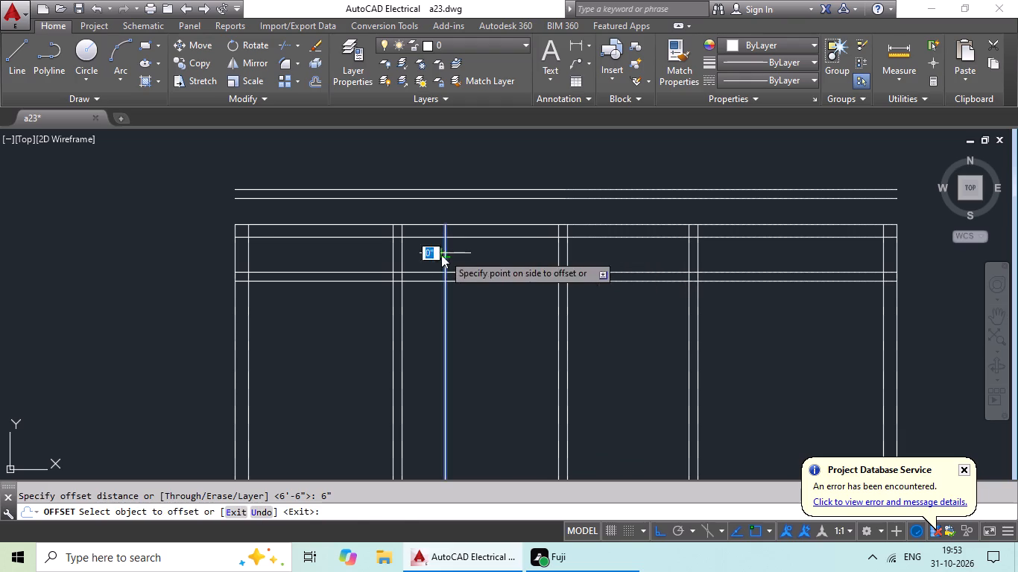
left_click(423, 262)
scroll(496, 296, "up", 2)
middle_click_drag(496, 295, 496, 346)
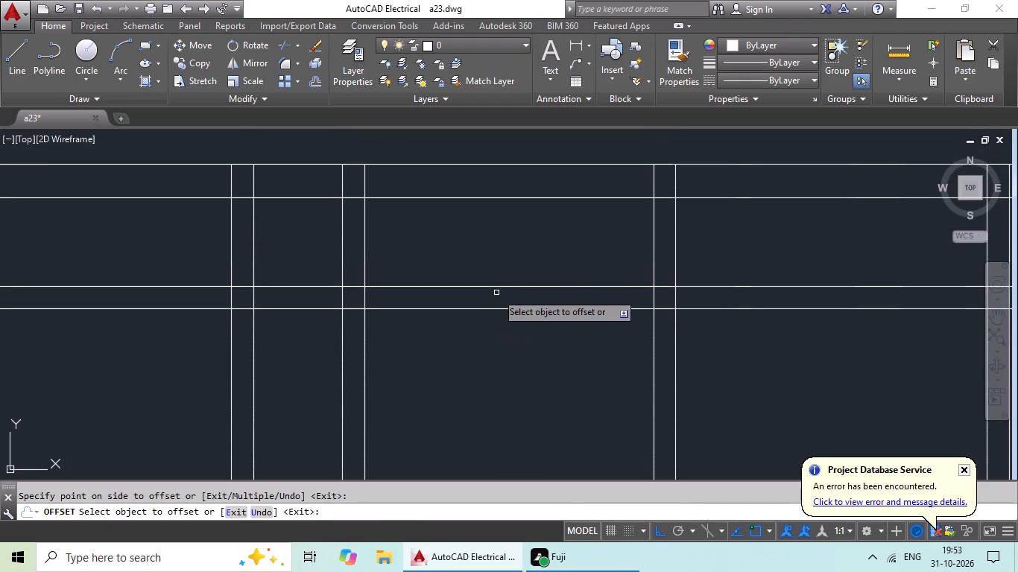
middle_click_drag(496, 261, 496, 316)
scroll(505, 295, "down", 2)
middle_click_drag(505, 295, 492, 300)
scroll(477, 351, "up", 2)
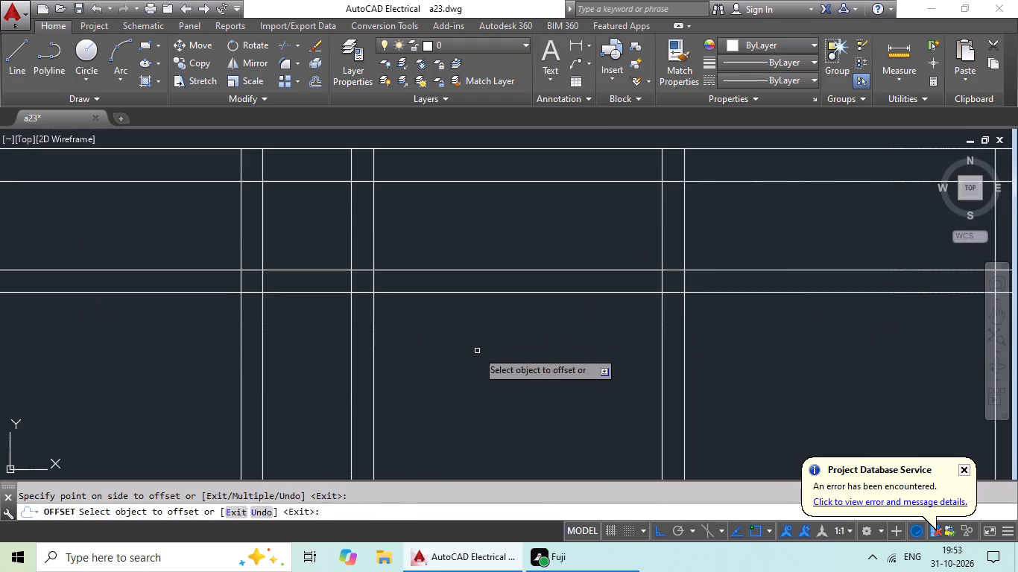
middle_click_drag(477, 347, 449, 395)
key("Escape")
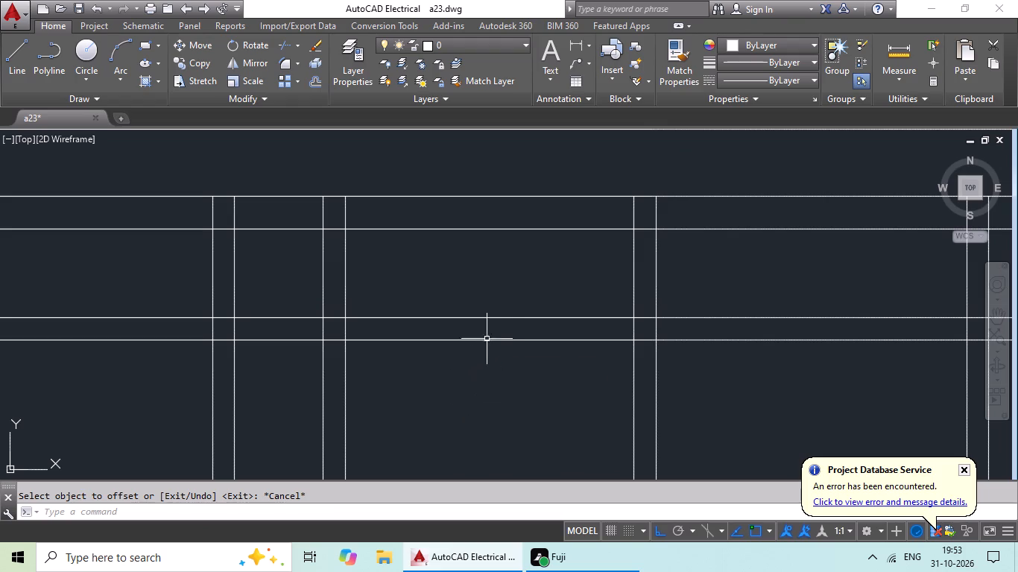
key("Escape")
key("Escape")
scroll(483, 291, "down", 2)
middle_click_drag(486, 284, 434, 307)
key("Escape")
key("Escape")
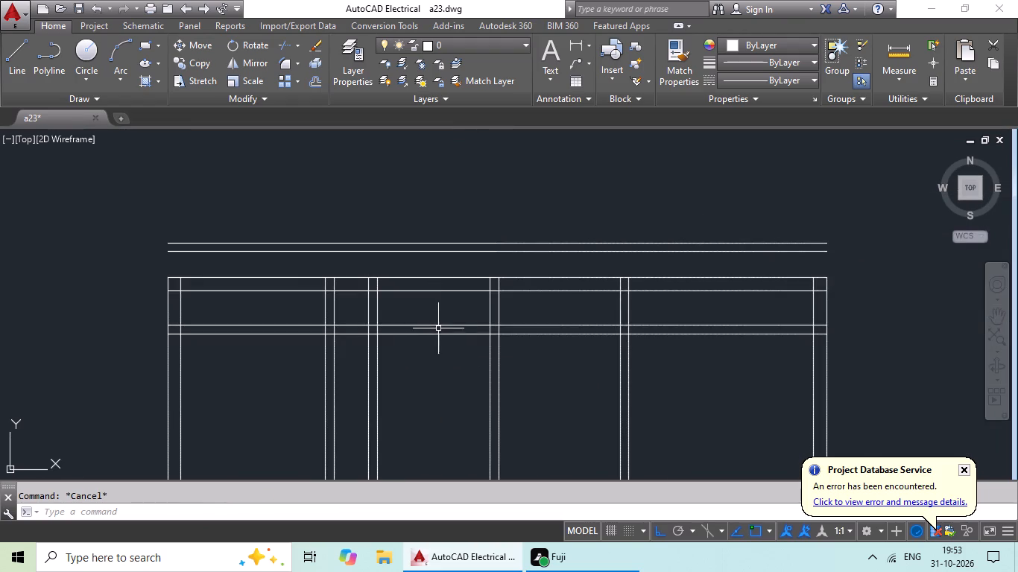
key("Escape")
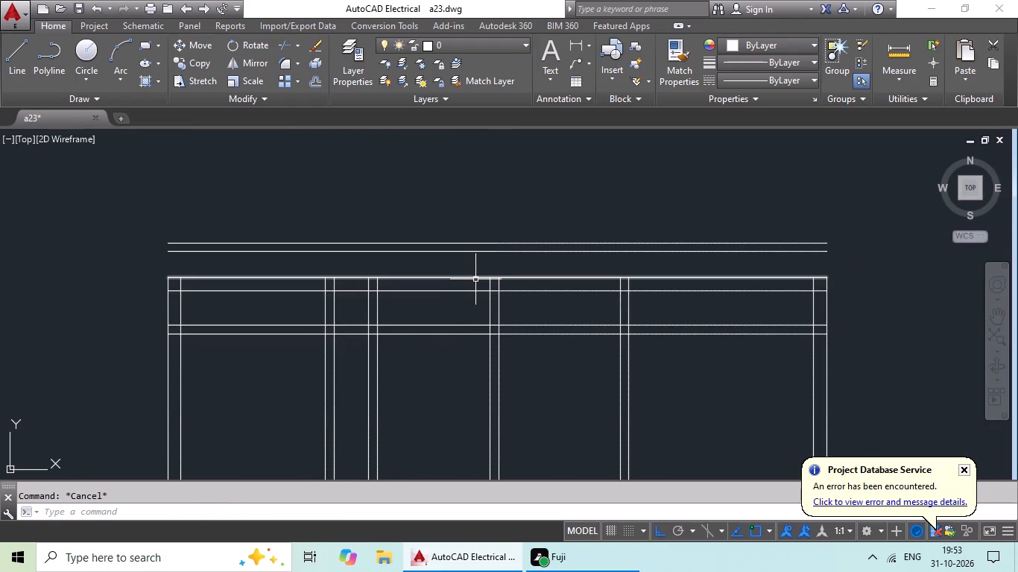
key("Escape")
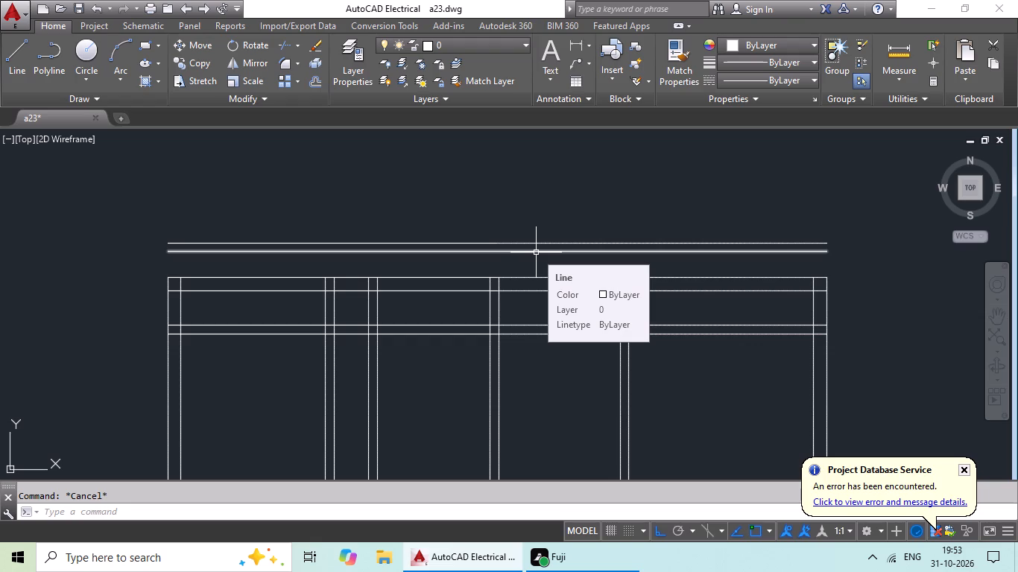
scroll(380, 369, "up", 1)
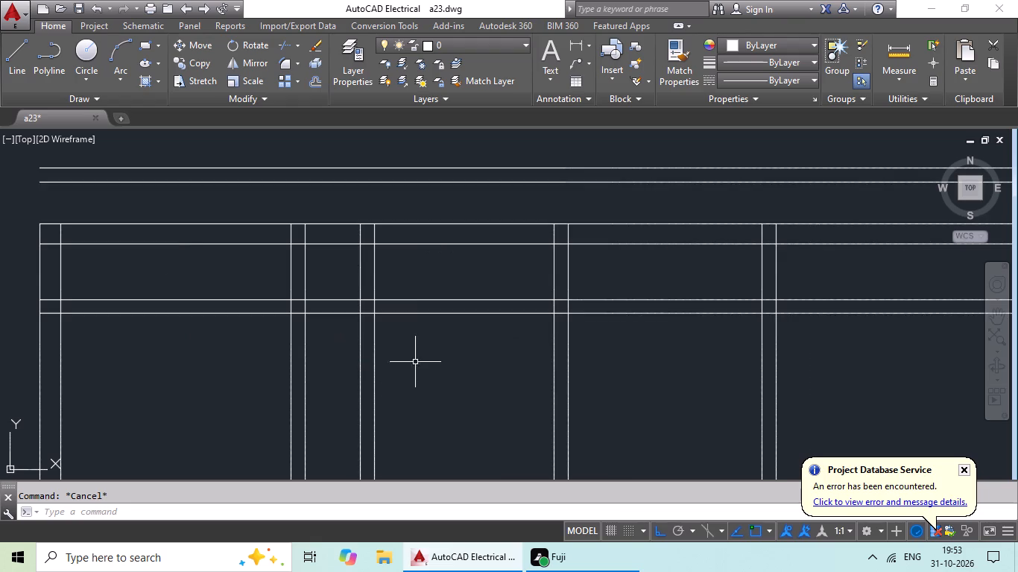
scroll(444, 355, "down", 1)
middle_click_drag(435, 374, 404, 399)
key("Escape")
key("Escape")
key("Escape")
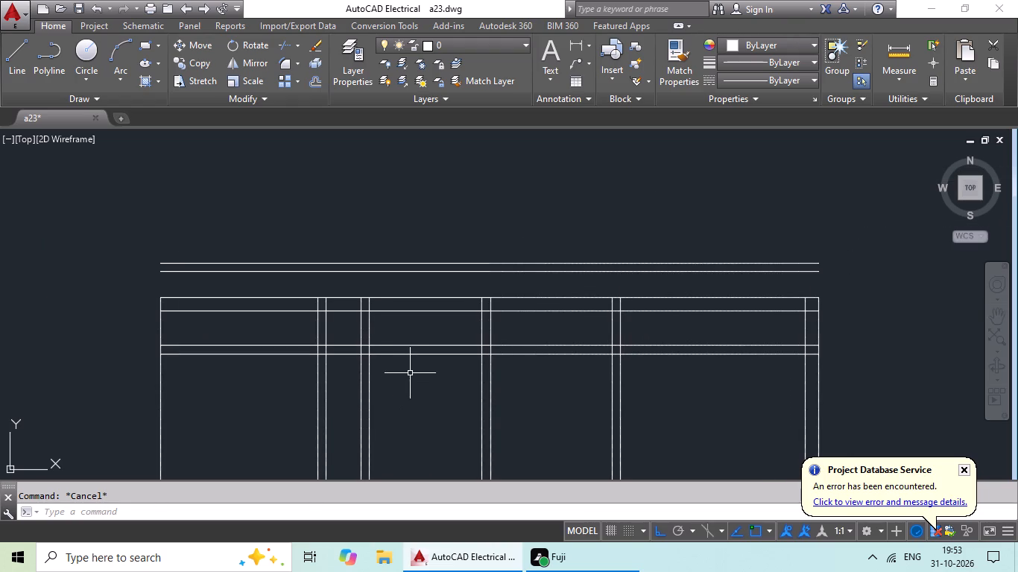
Extend both lines of the new partition and of the middle partition up to the outermost line above the top wall.
key("e")
key("x")
key("space")
key("space")
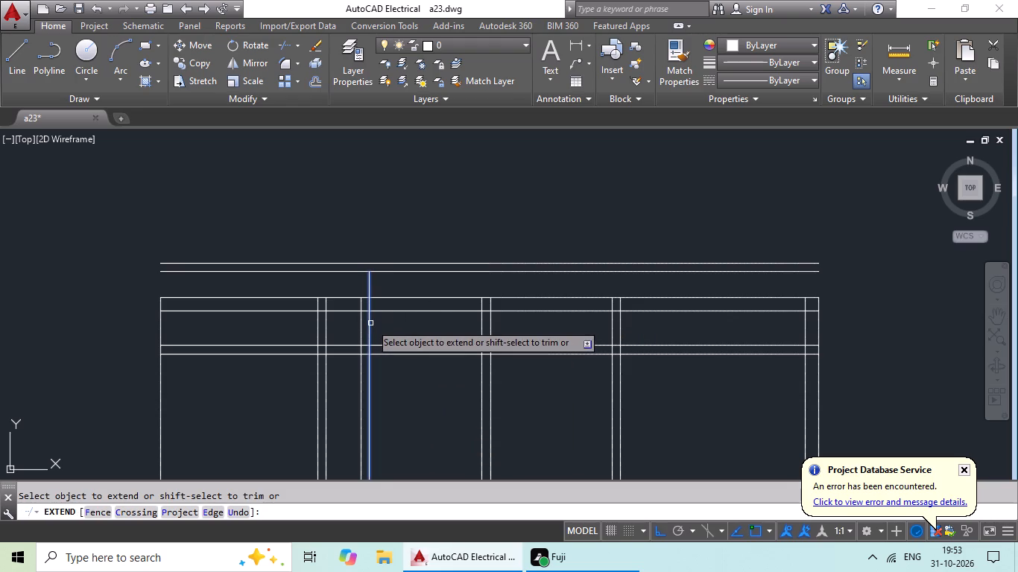
left_click(370, 323)
left_click(369, 294)
left_click(358, 326)
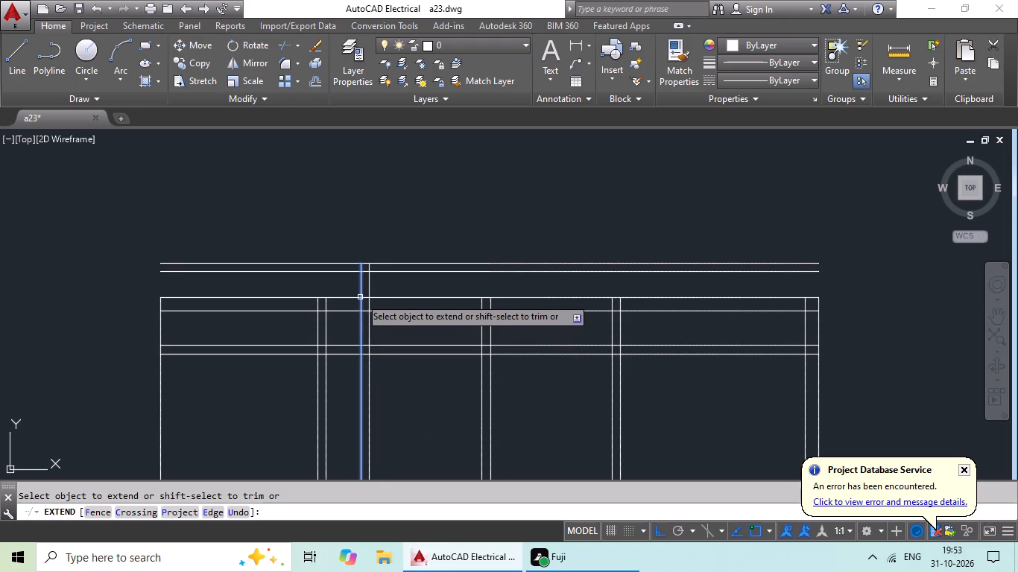
left_click(360, 297)
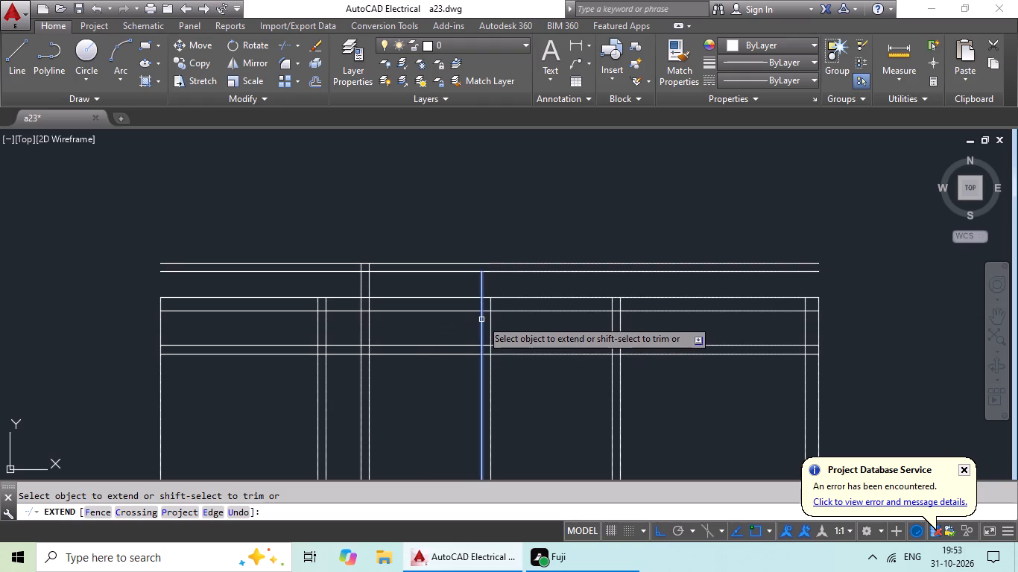
left_click(482, 319)
left_click(483, 300)
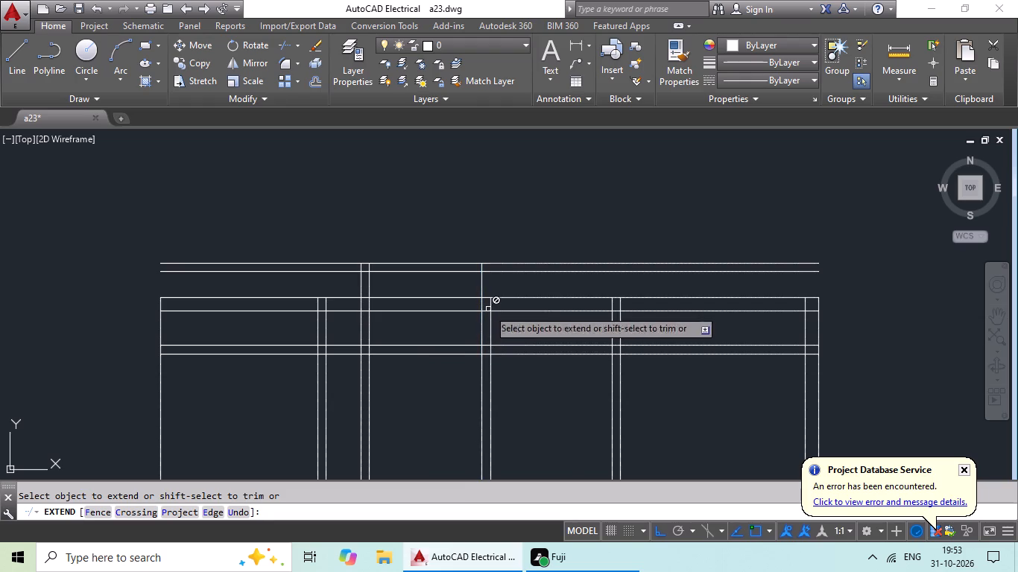
left_click(492, 307)
left_click(493, 300)
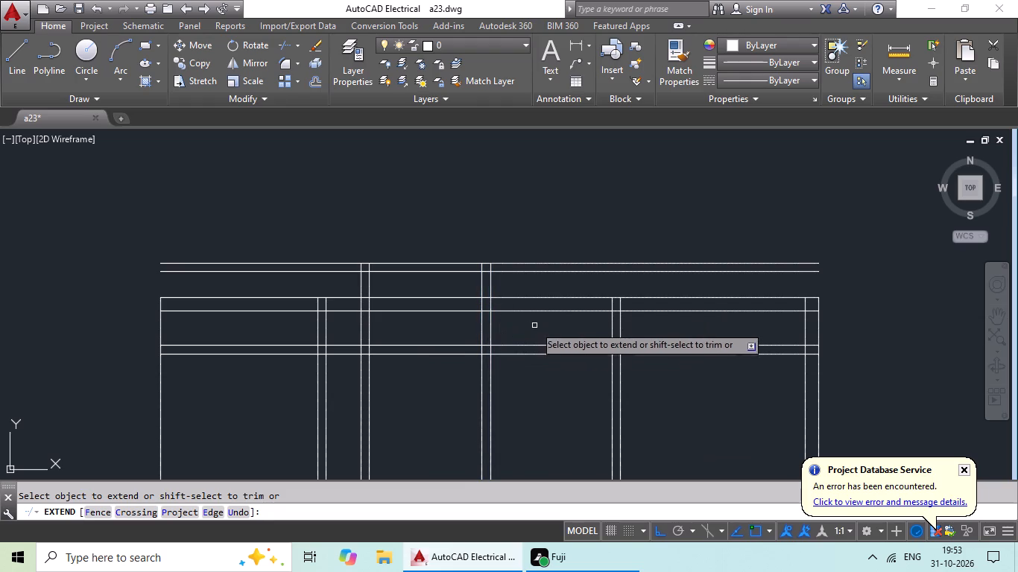
scroll(424, 356, "up", 1)
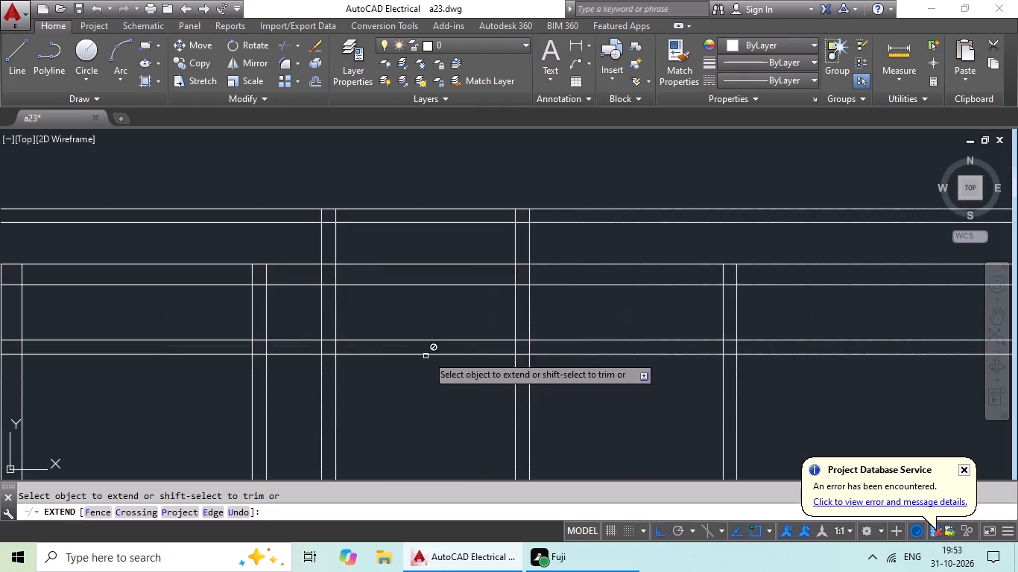
scroll(443, 354, "down", 2)
middle_click_drag(437, 410, 449, 297)
scroll(455, 299, "down", 1)
middle_click(457, 302)
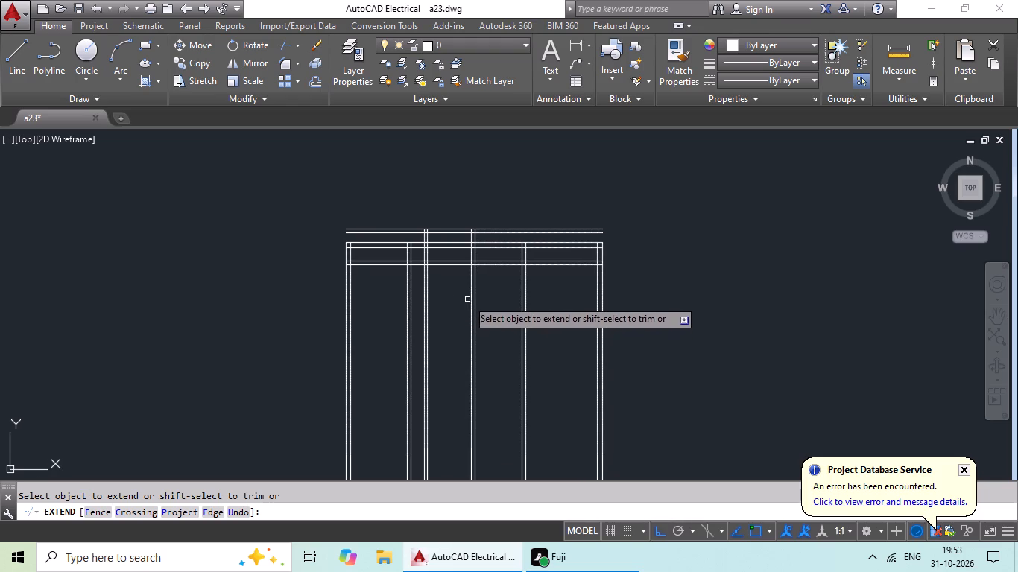
middle_click_drag(467, 299, 459, 348)
scroll(456, 346, "up", 1)
key("Escape")
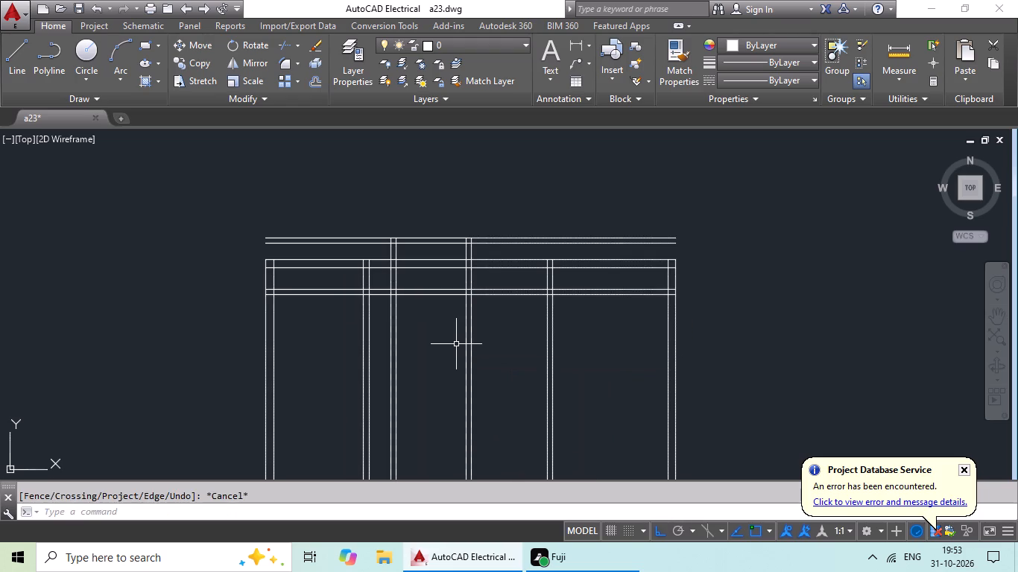
key("Escape")
Trim the new partition's two lines below the horizontal wall that lies under the top wall.
type("tr")
key("space")
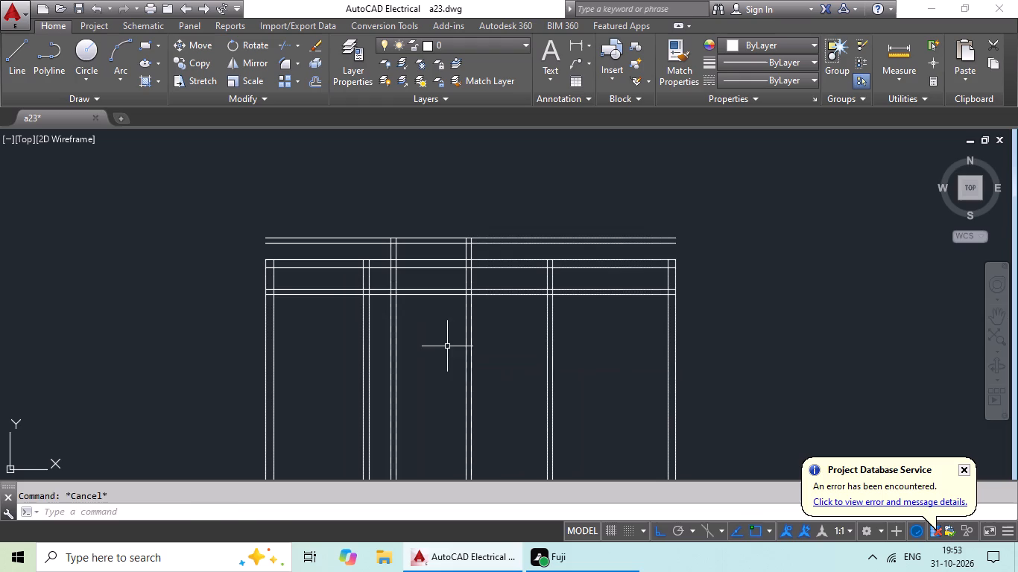
key("space")
scroll(413, 324, "up", 2)
left_click_drag(425, 282, 324, 387)
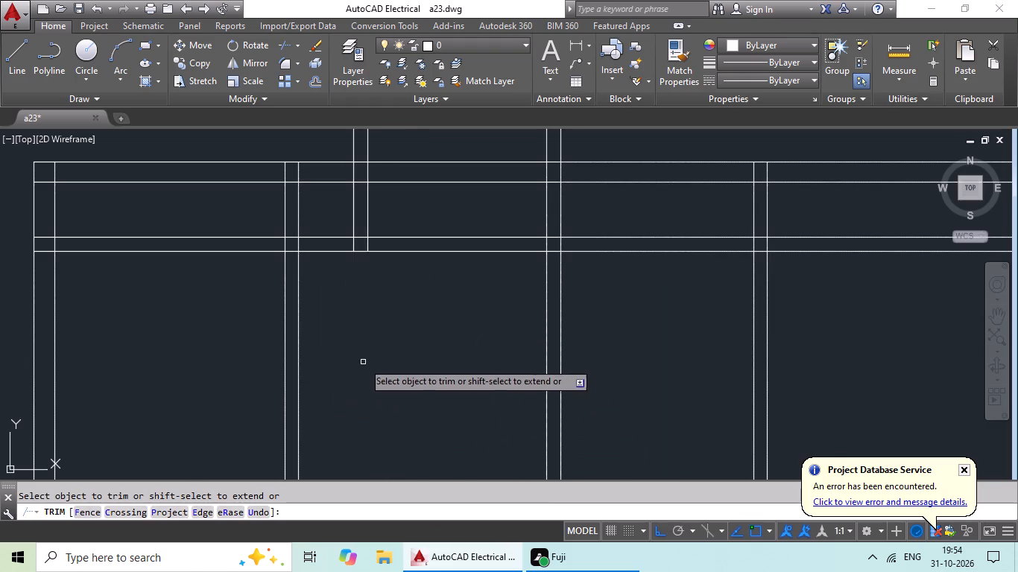
Trim the projection's two horizontal lines outside the new partition on the left and the middle partition on the right.
scroll(370, 355, "down", 3)
middle_click_drag(365, 365, 352, 404)
scroll(423, 340, "up", 4)
left_click_drag(468, 274, 443, 318)
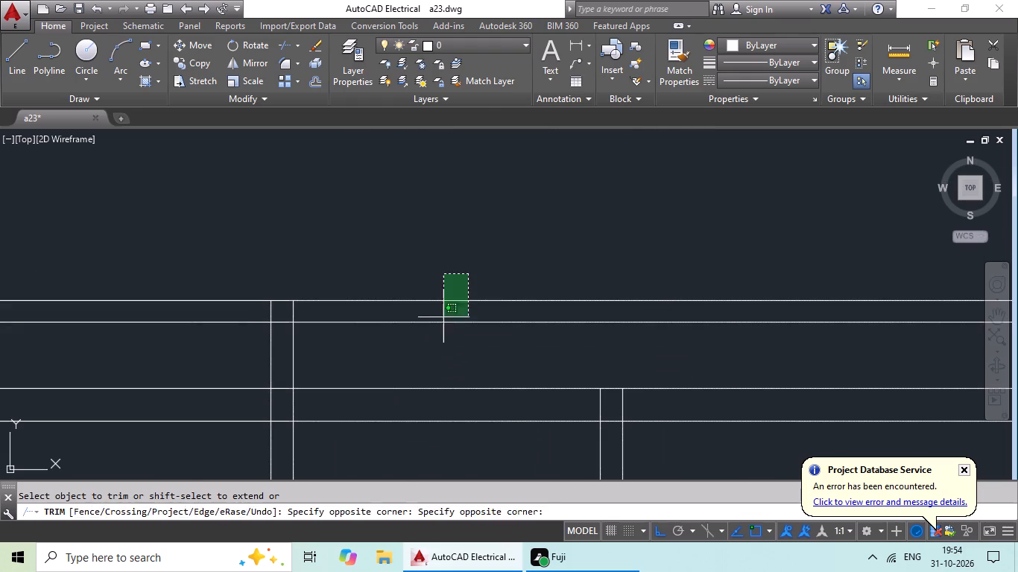
left_click_drag(443, 318, 443, 319)
left_click_drag(440, 322, 436, 331)
left_click_drag(459, 296, 444, 346)
left_click(444, 346)
scroll(475, 314, "down", 3)
middle_click_drag(476, 314, 478, 314)
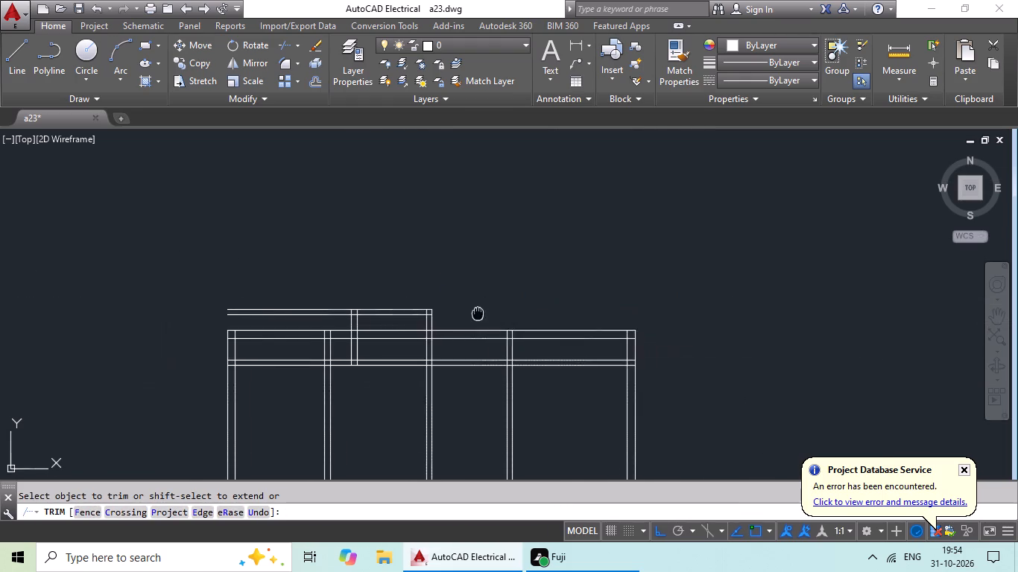
middle_click_drag(478, 314, 589, 300)
scroll(461, 311, "up", 5)
scroll(449, 289, "down", 2)
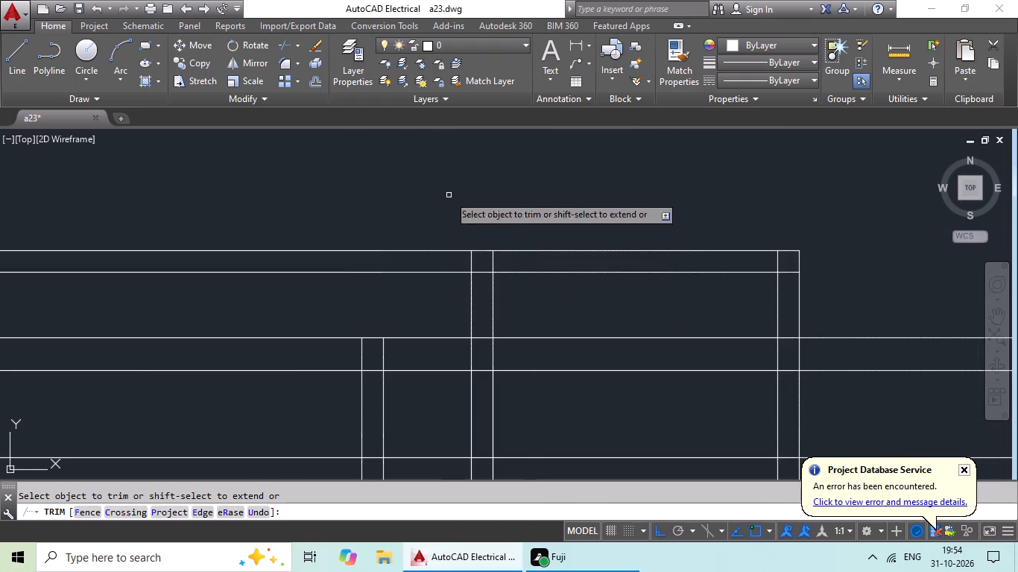
left_click_drag(447, 200, 383, 313)
left_click(383, 313)
scroll(440, 267, "down", 3)
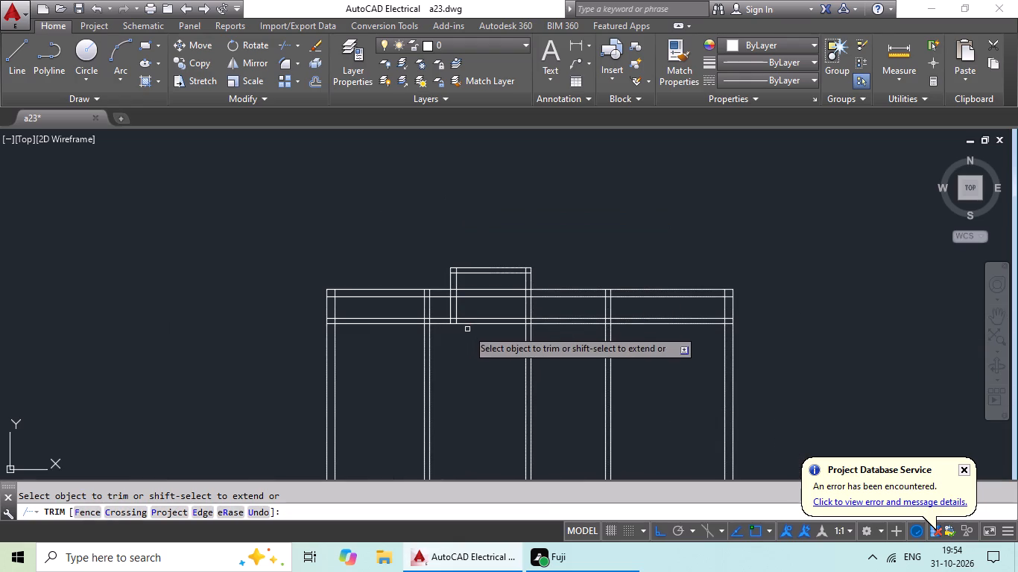
Trim the two top outer wall lines between the projection's side walls to open it into the plan.
scroll(488, 289, "up", 3)
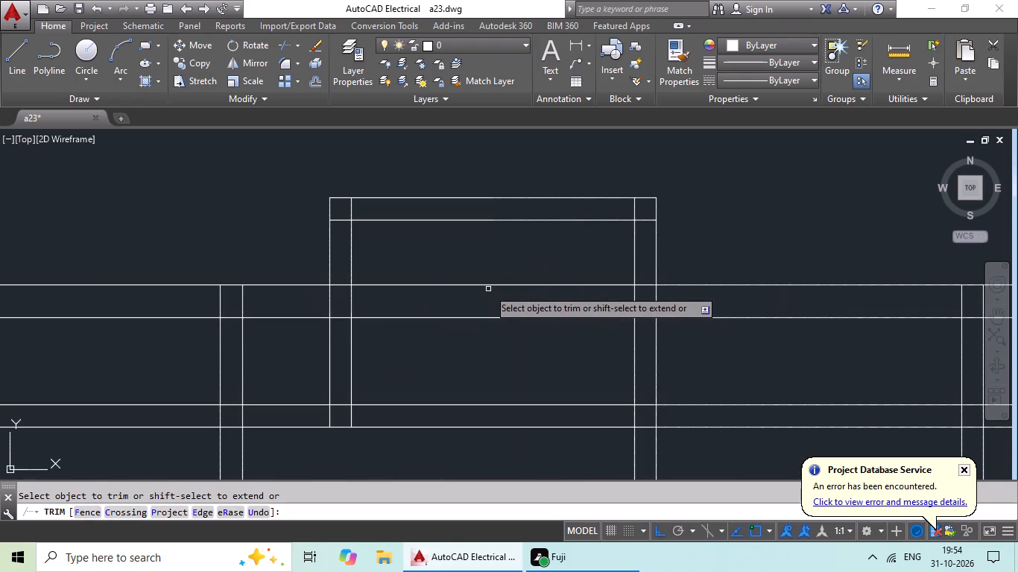
scroll(490, 282, "up", 1)
scroll(490, 282, "down", 1)
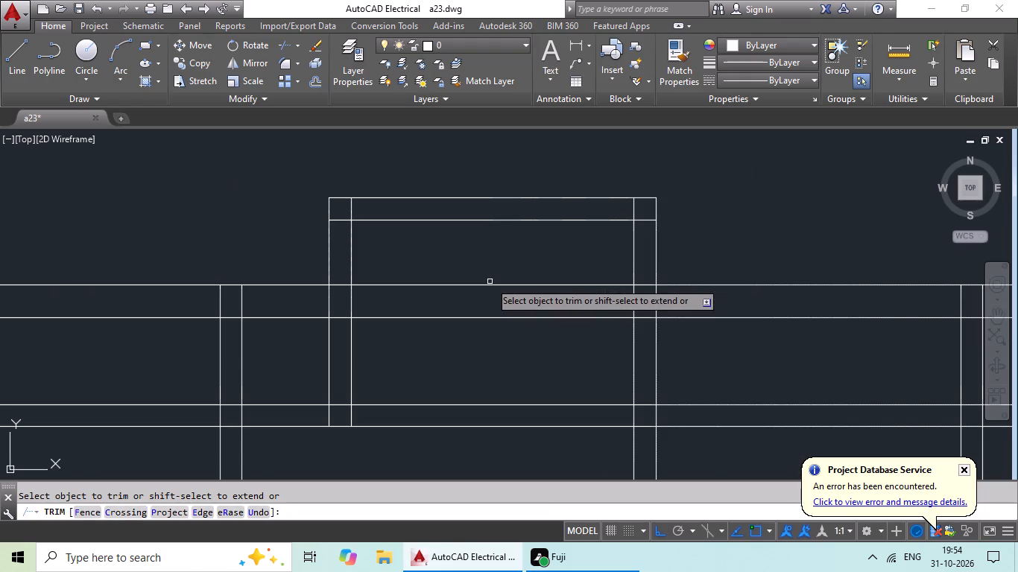
scroll(490, 282, "up", 1)
left_click_drag(487, 250, 440, 355)
left_click(440, 355)
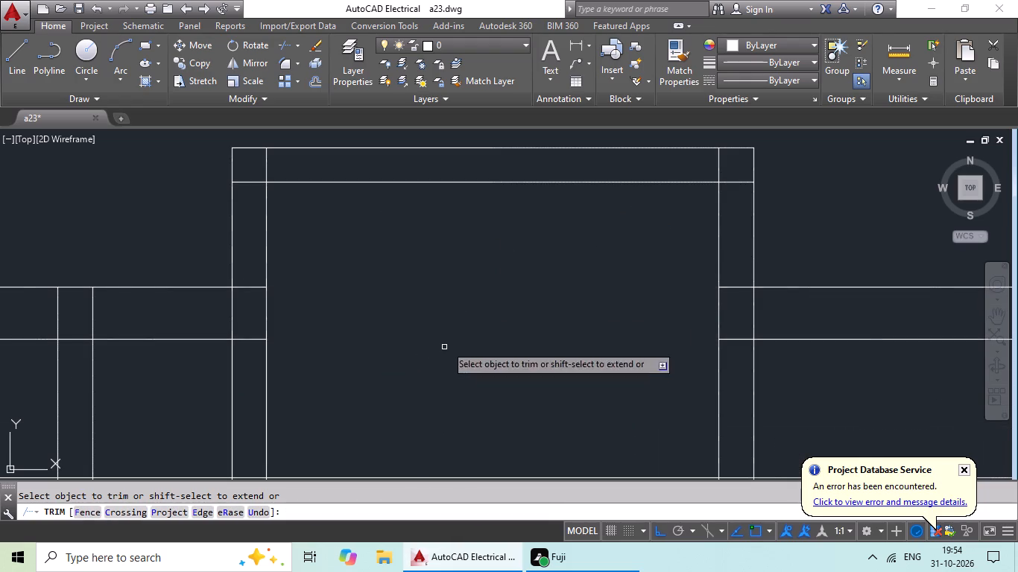
scroll(481, 302, "down", 3)
middle_click_drag(481, 307, 437, 318)
middle_click_drag(428, 367, 447, 319)
scroll(388, 317, "up", 4)
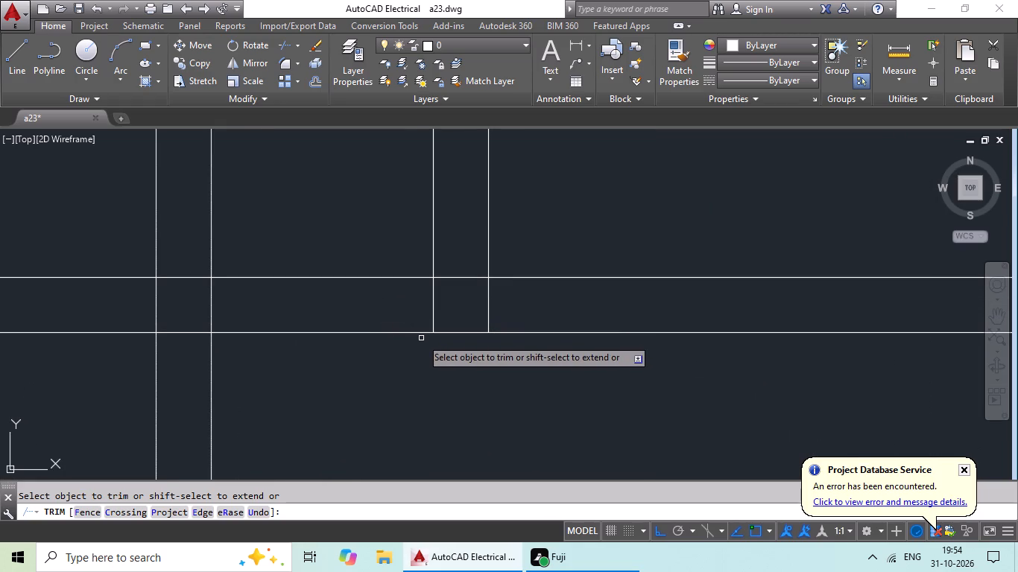
Trim the horizontal wall under the top wall out of the far left bay and the two bays right of the middle partition.
scroll(426, 328, "down", 4)
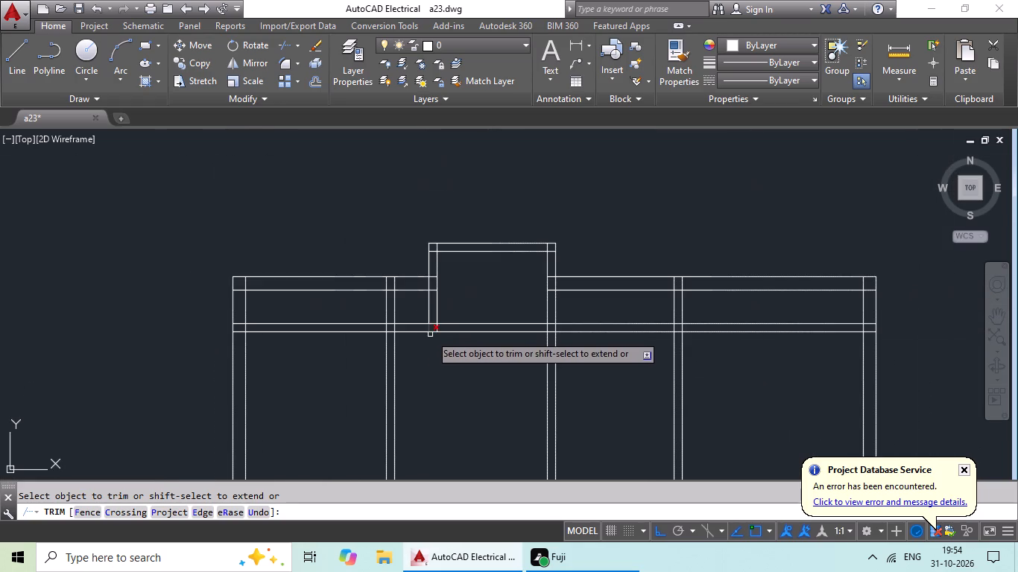
middle_click_drag(454, 353, 442, 349)
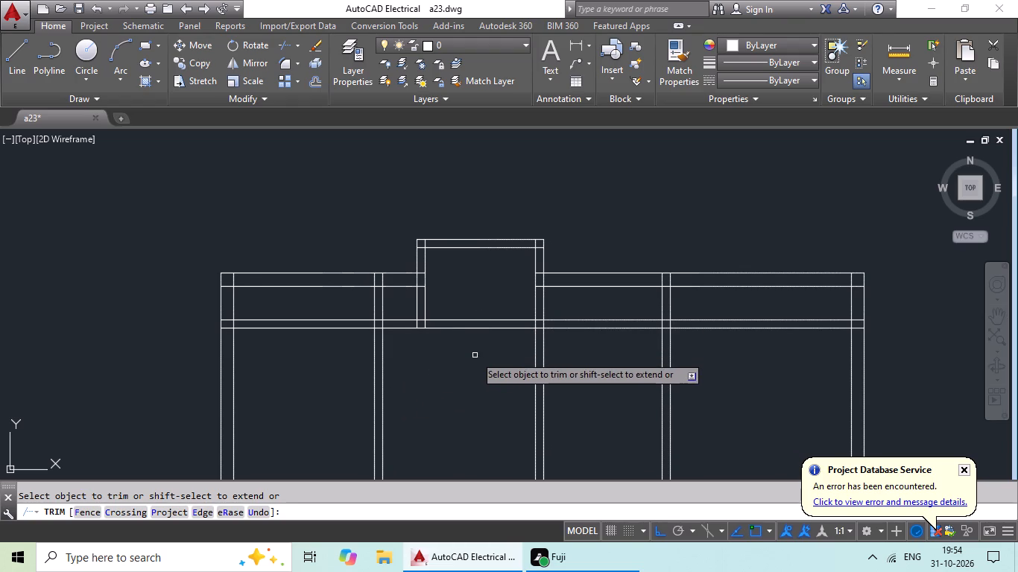
middle_click_drag(480, 369, 762, 390)
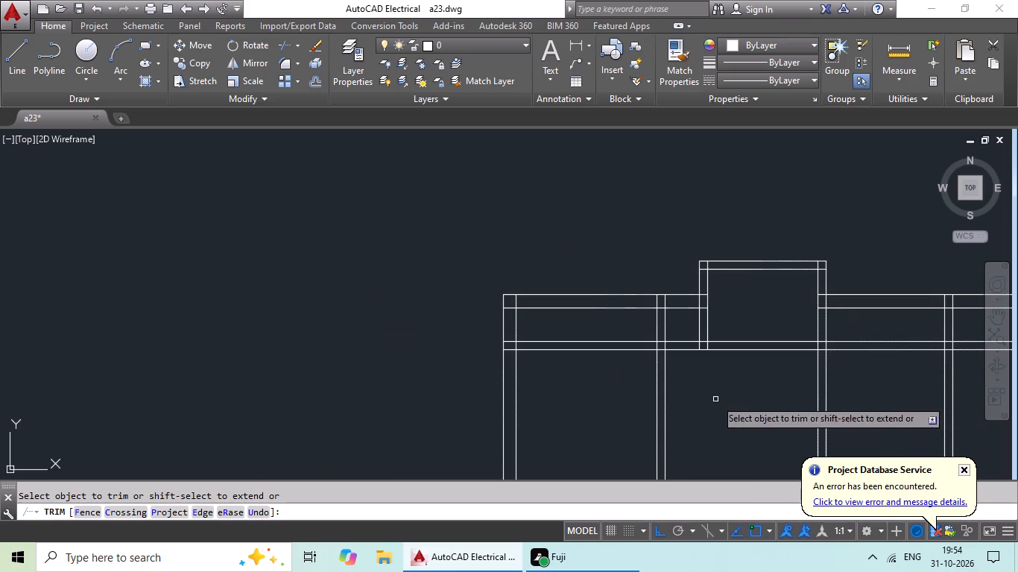
middle_click_drag(712, 400, 651, 411)
scroll(623, 351, "up", 1)
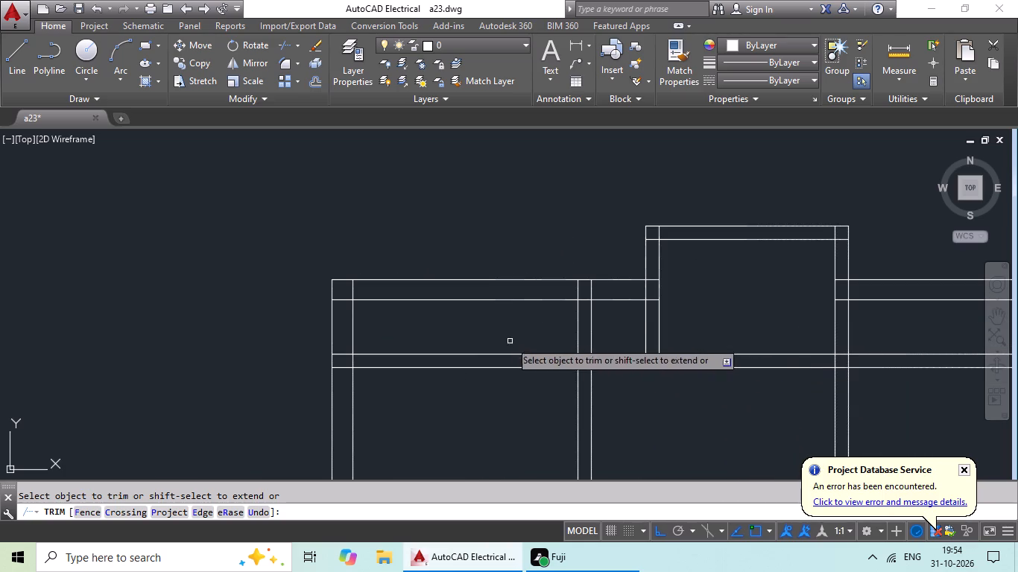
scroll(506, 338, "up", 2)
left_click_drag(517, 327, 338, 442)
left_click_drag(338, 441, 343, 430)
scroll(428, 365, "down", 3)
middle_click_drag(443, 395, 205, 366)
scroll(484, 337, "up", 2)
left_click_drag(494, 327, 405, 427)
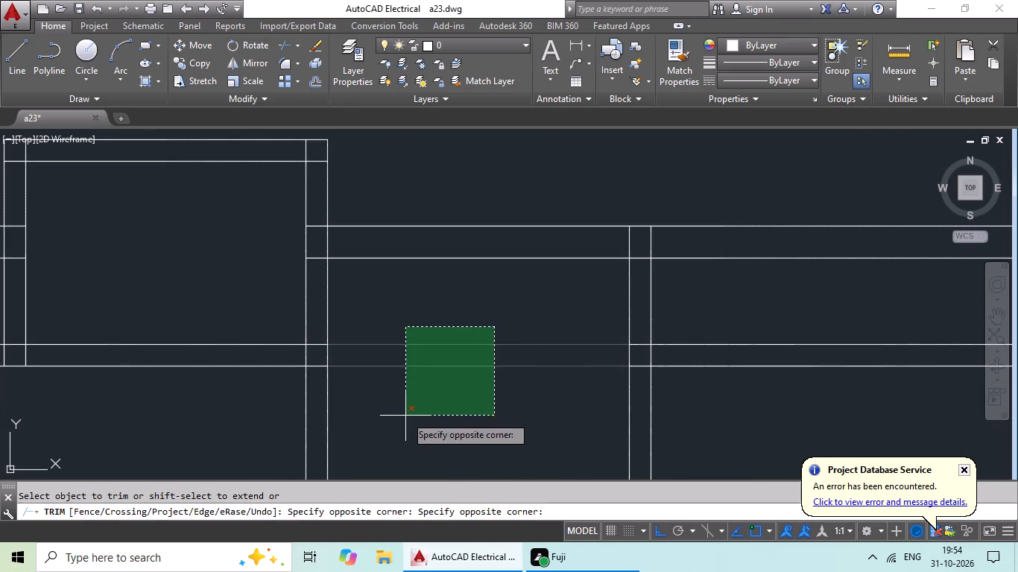
left_click(405, 416)
left_click_drag(820, 314, 721, 439)
left_click(721, 428)
scroll(768, 381, "down", 2)
middle_click_drag(762, 379, 584, 349)
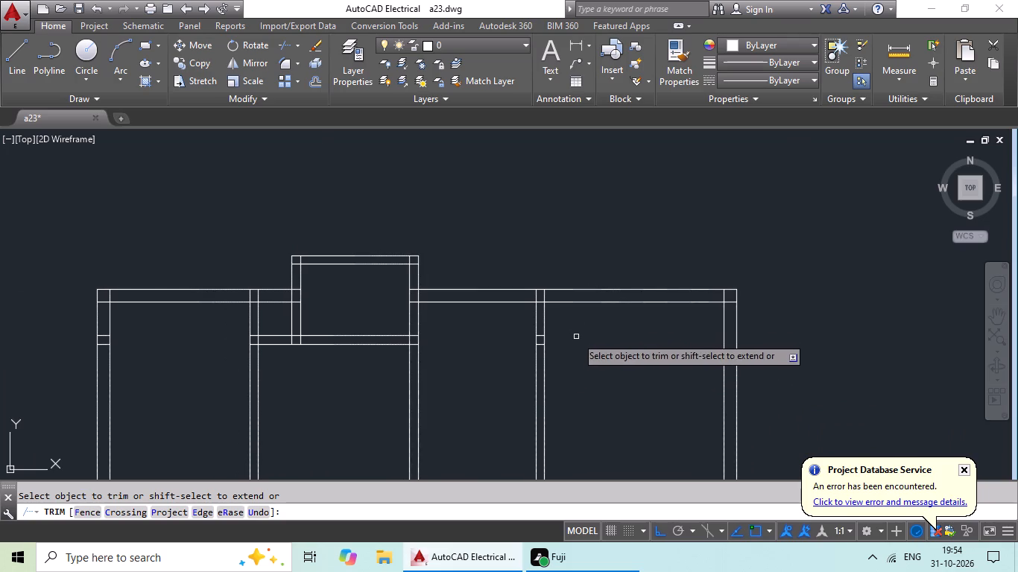
key("Escape")
Delete the two short leftover wall segments inside the right partition.
scroll(575, 329, "up", 4)
middle_click_drag(330, 401, 347, 378)
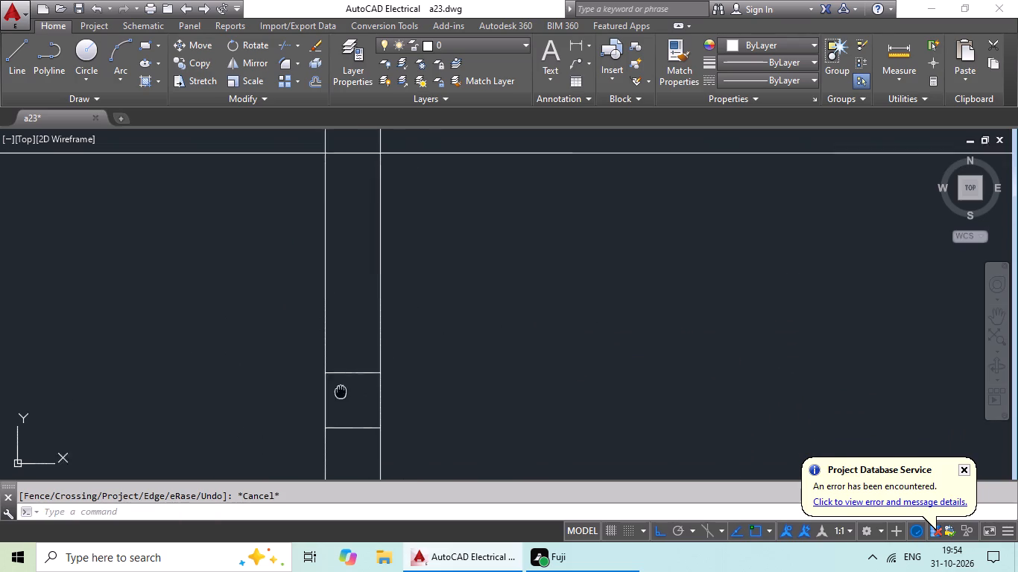
middle_click_drag(347, 378, 384, 301)
left_click_drag(404, 255, 408, 398)
left_click_drag(414, 274, 393, 375)
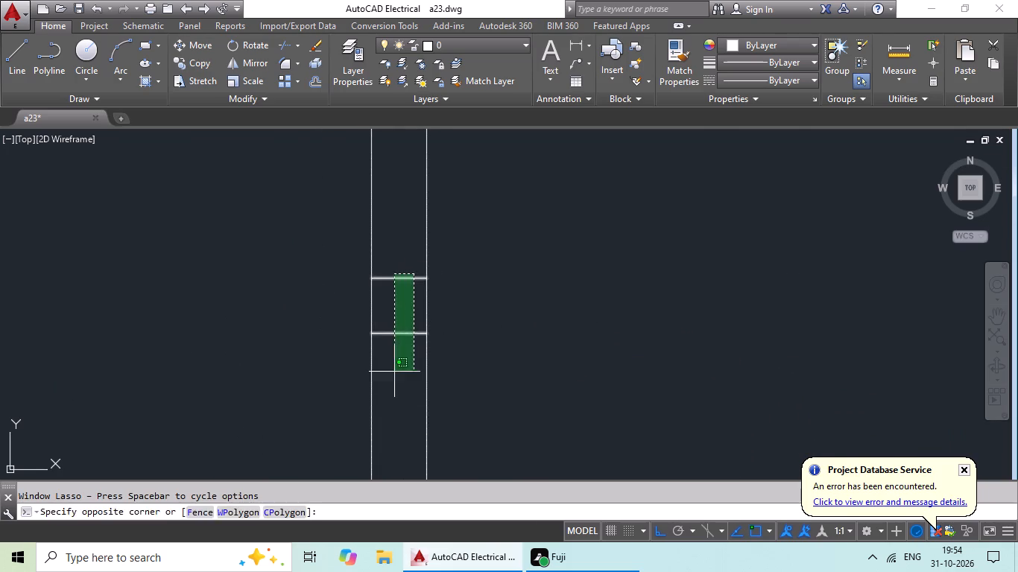
left_click_drag(393, 375, 392, 384)
key("Delete")
Delete the two short leftover wall segments inside the left outer wall.
scroll(473, 355, "down", 4)
middle_click_drag(375, 384, 516, 363)
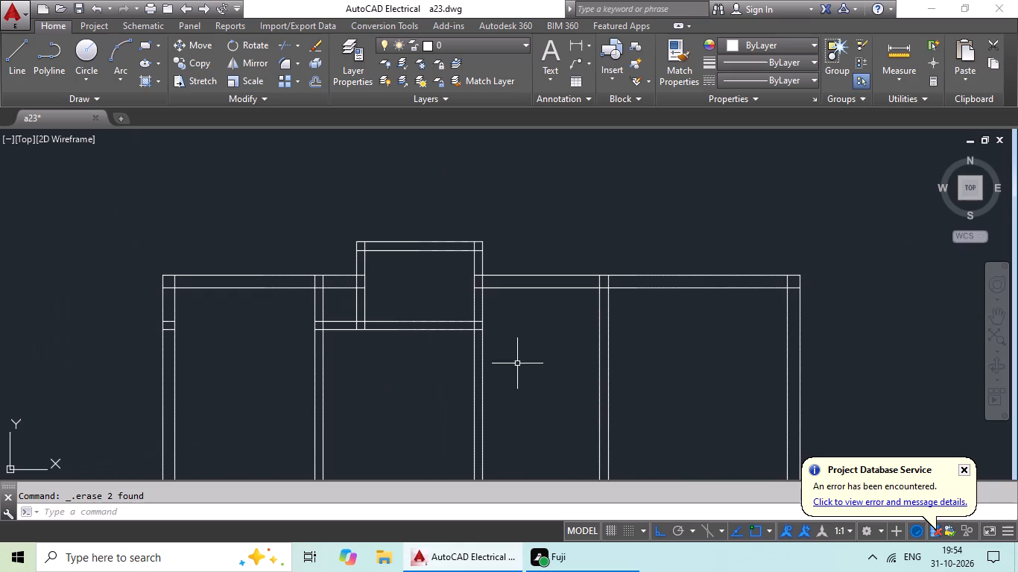
scroll(171, 334, "up", 5)
middle_click_drag(141, 293, 267, 295)
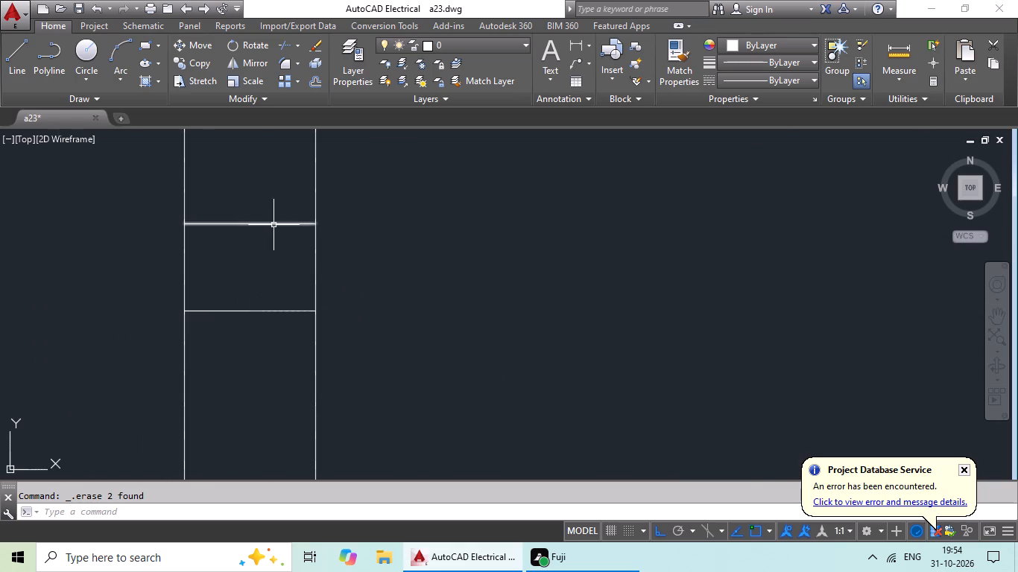
left_click_drag(278, 206, 261, 398)
key("Delete")
Offset the inner top wall lines on both sides of the projection 11' down into the plan.
scroll(461, 344, "down", 5)
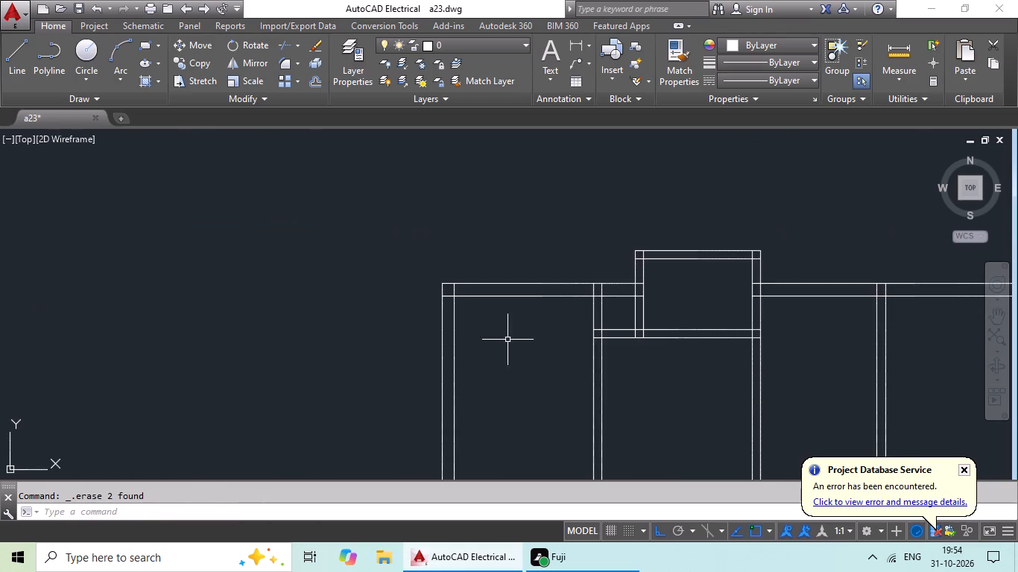
middle_click_drag(508, 339, 361, 337)
middle_click_drag(551, 387, 488, 401)
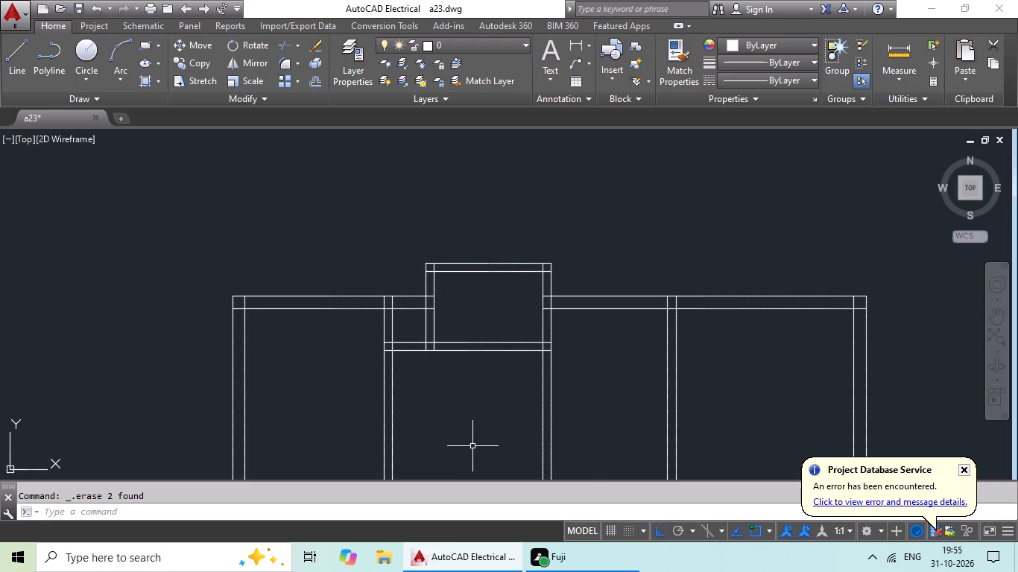
scroll(472, 446, "down", 1)
middle_click_drag(472, 446, 388, 415)
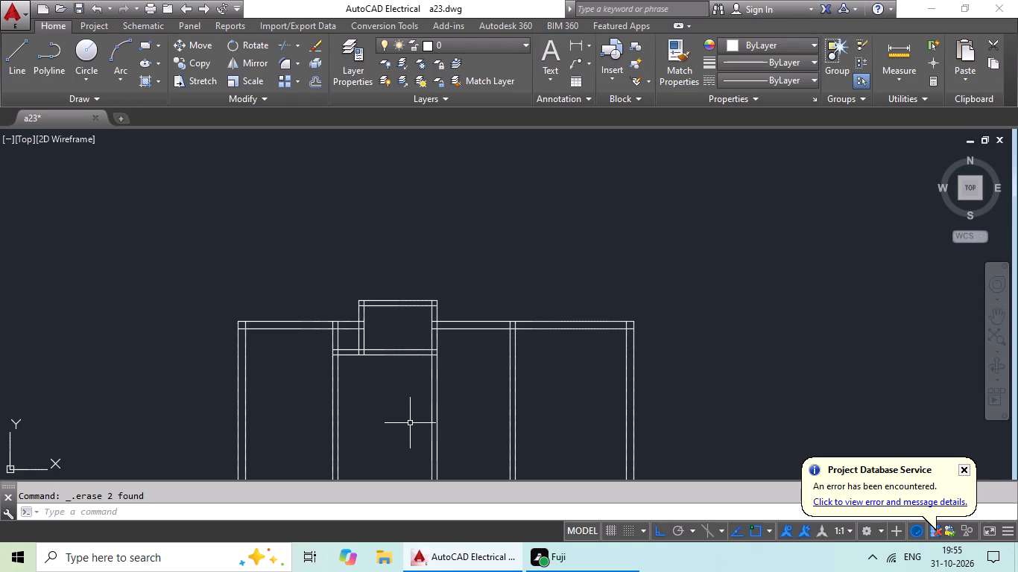
middle_click_drag(484, 366, 488, 346)
middle_click_drag(490, 337, 499, 284)
middle_click_drag(526, 270, 534, 247)
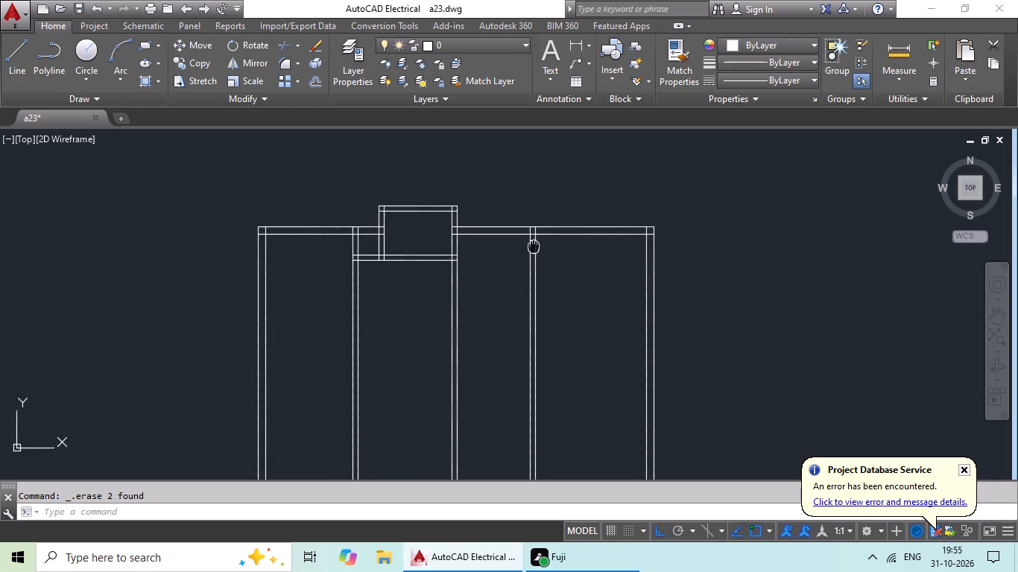
middle_click_drag(534, 247, 534, 247)
middle_click_drag(528, 330, 546, 241)
key("Escape")
key("Escape")
key("Escape")
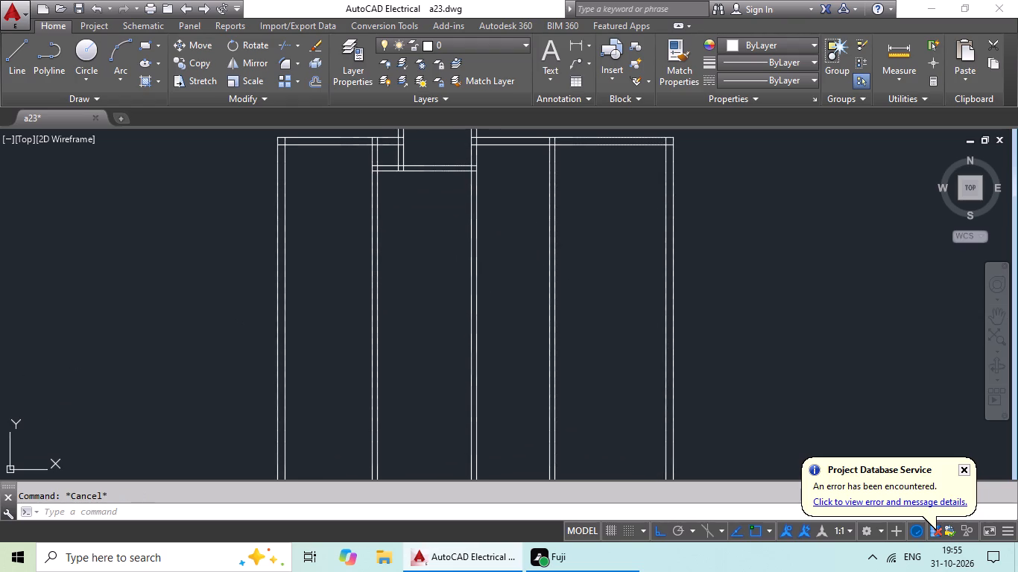
key("Escape")
key("Escape")
key("Escape")
key("o")
key("Return")
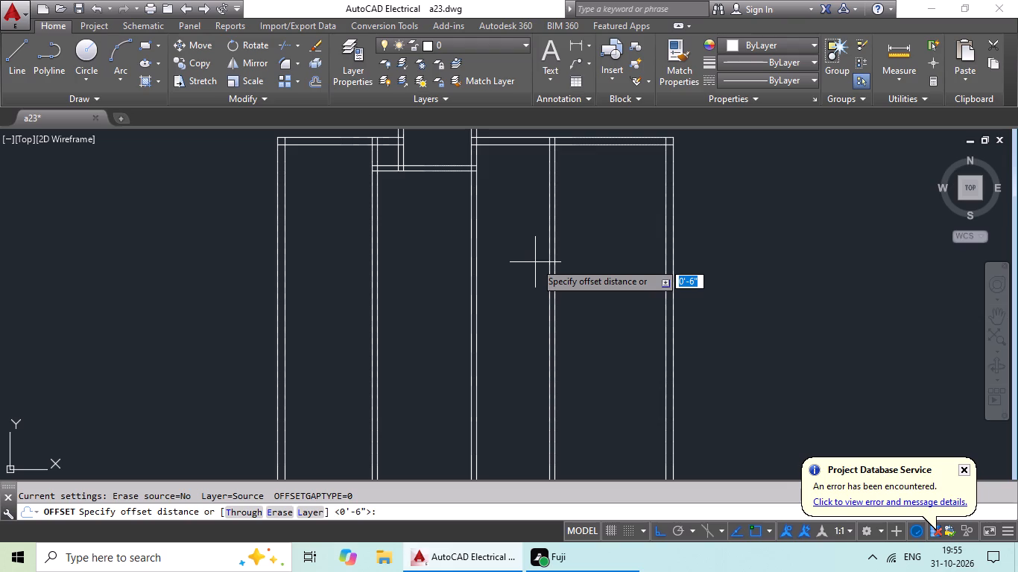
type("11'")
key("Return")
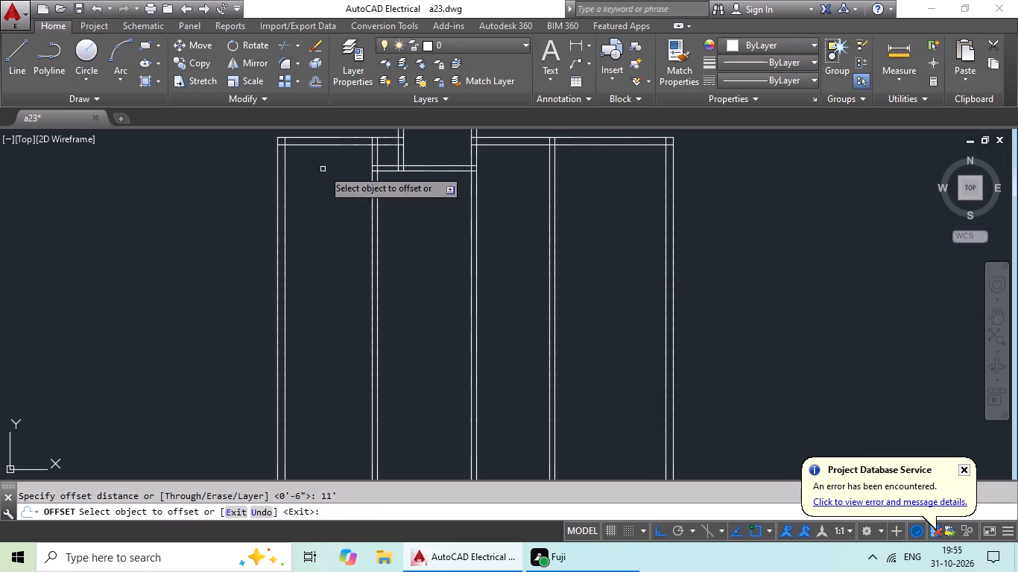
left_click_drag(338, 146, 337, 155)
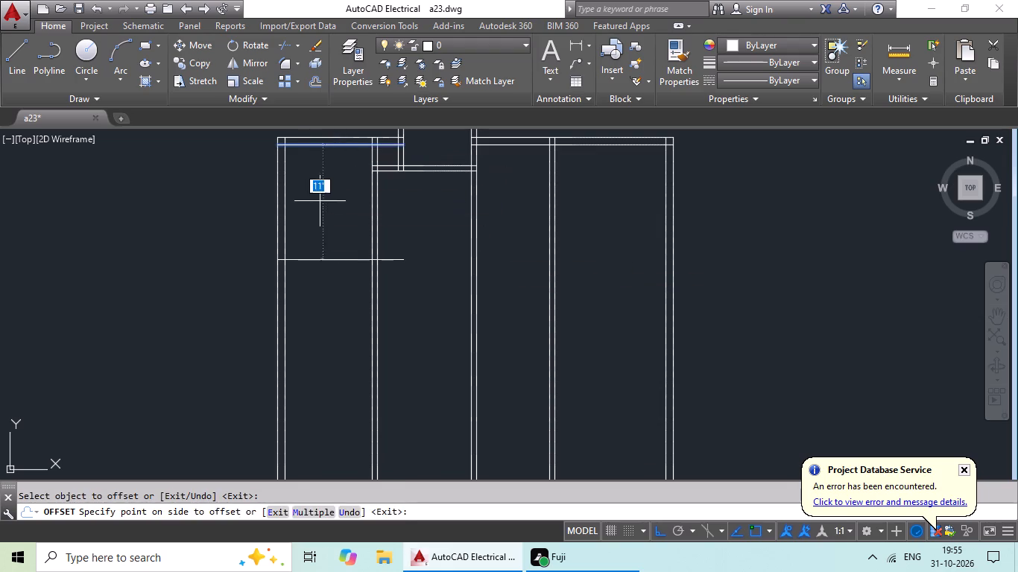
left_click(317, 215)
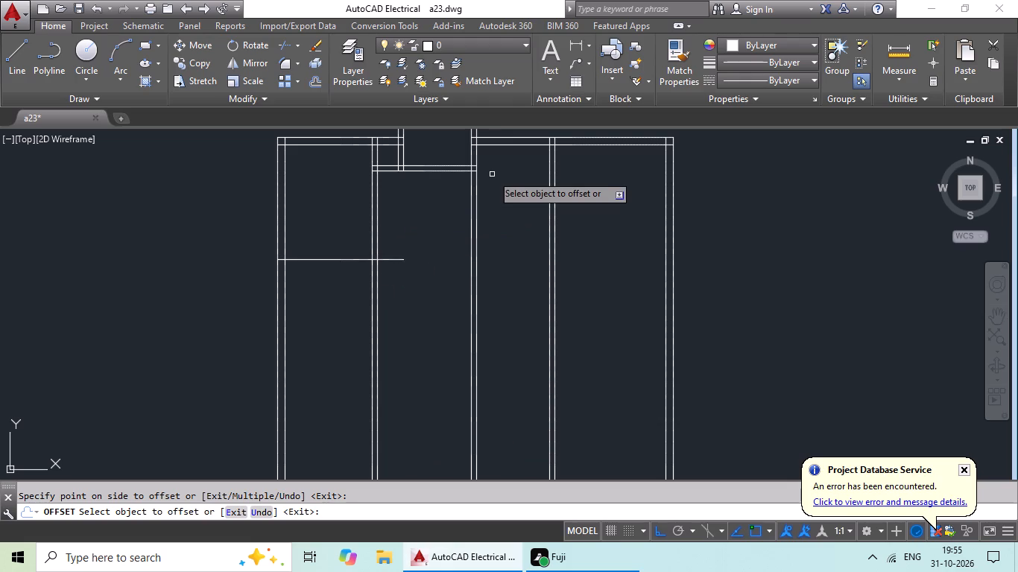
left_click(609, 145)
left_click(604, 204)
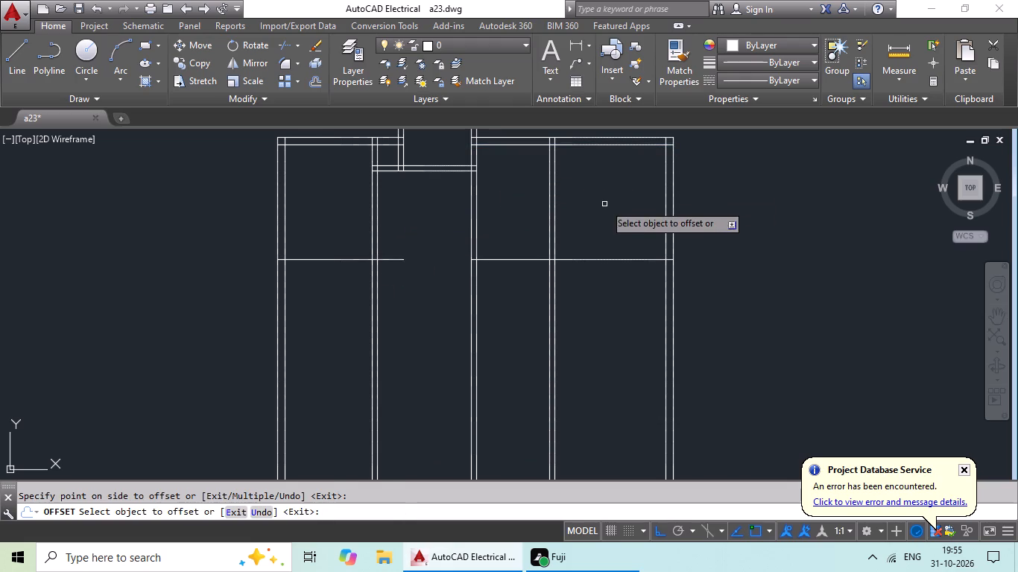
key("Escape")
key("Escape")
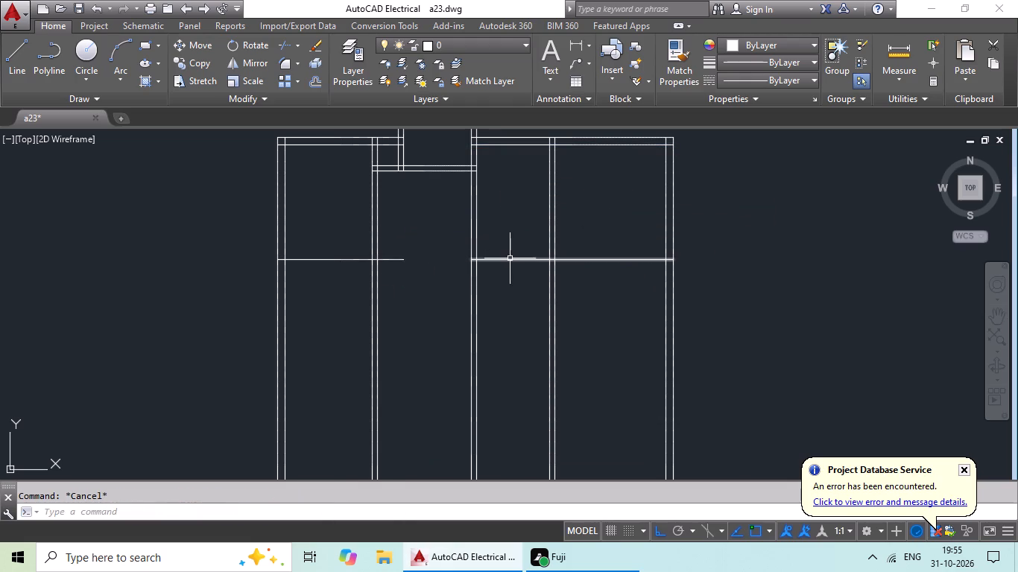
Extend the right-hand 11' offset line leftward to the left partition.
key("e")
type("x")
key("space")
key("space")
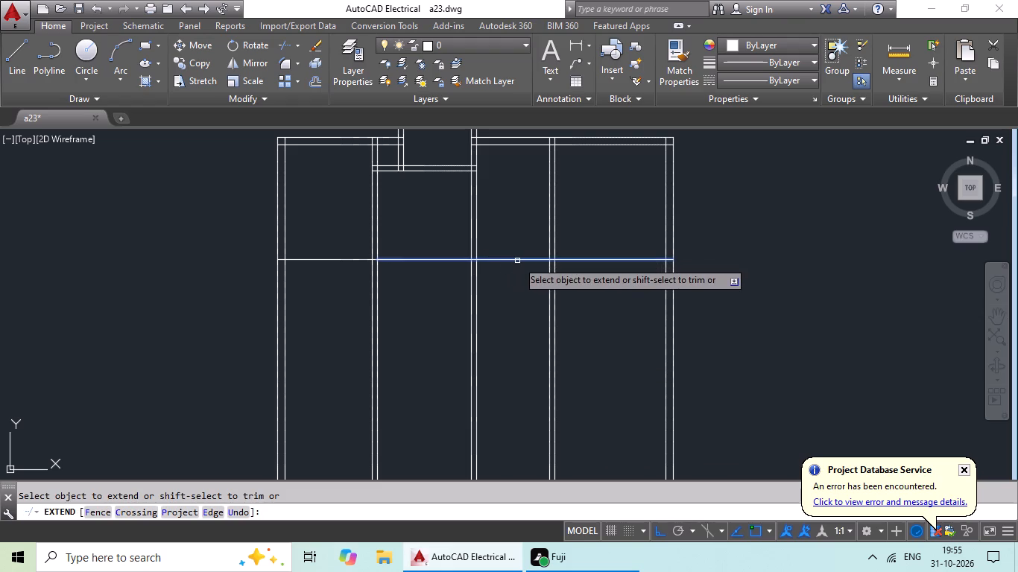
left_click(517, 261)
key("Escape")
key("Escape")
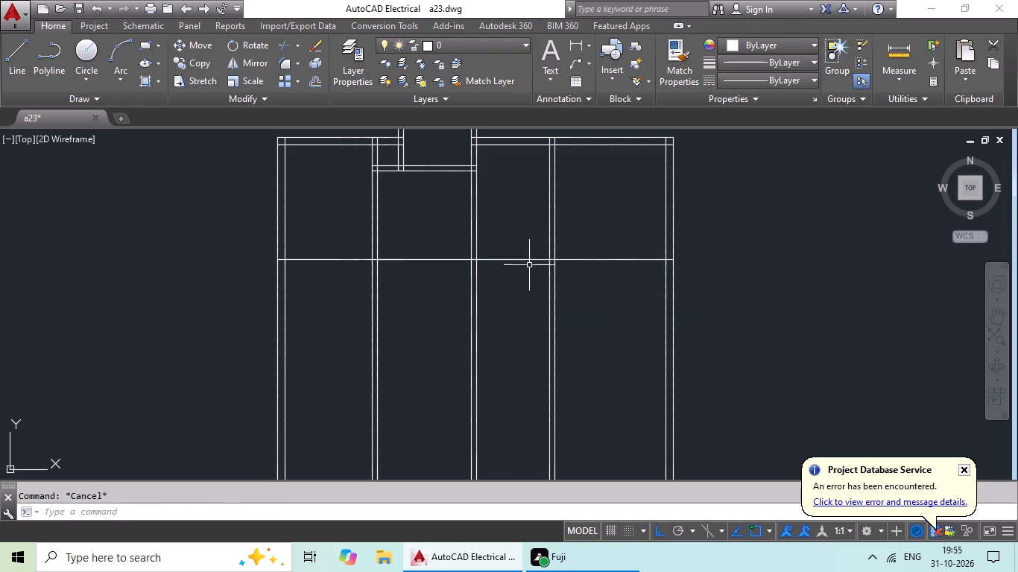
Offset both parts of the new horizontal line 6" downward to form a cross wall.
key("o")
key("Return")
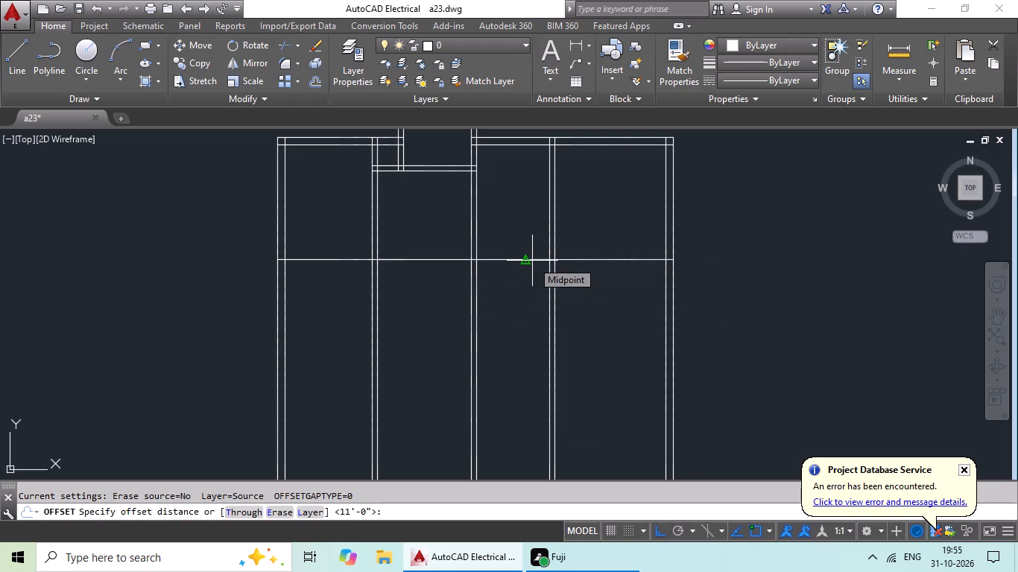
type("6\"")
key("Return")
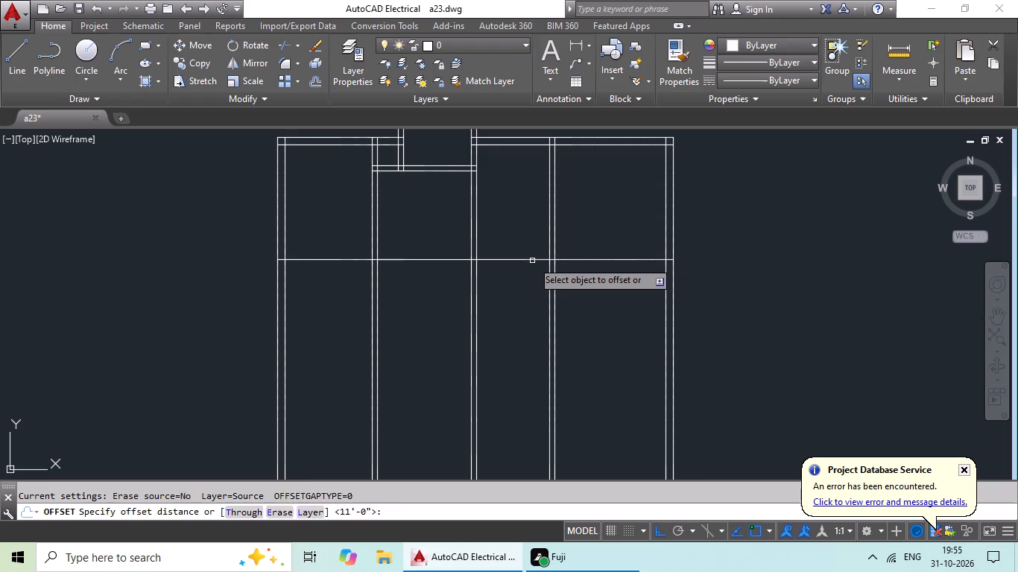
left_click_drag(532, 260, 525, 276)
left_click(521, 299)
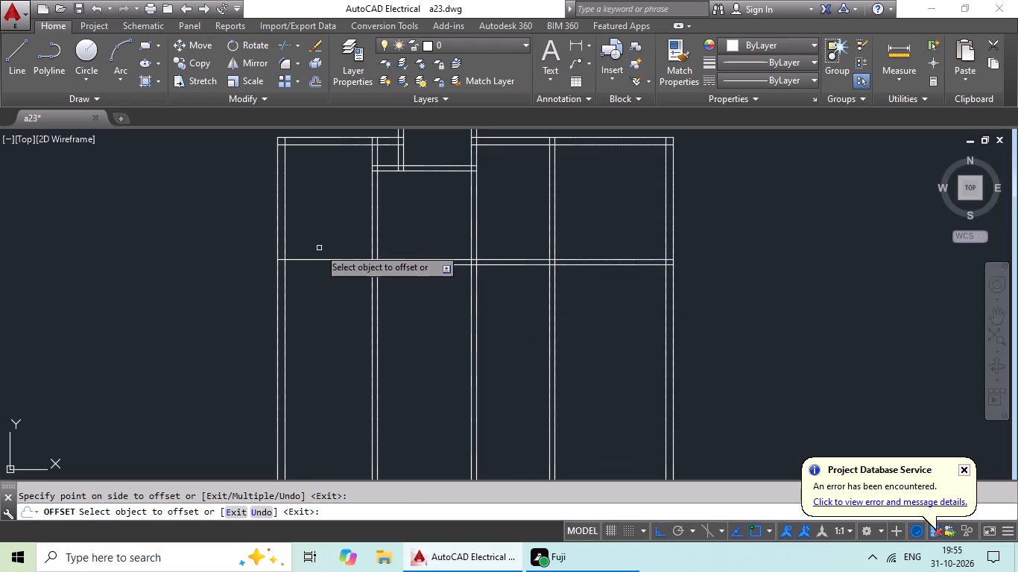
left_click(326, 259)
left_click(316, 279)
scroll(420, 287, "up", 2)
middle_click_drag(430, 284, 490, 279)
scroll(503, 268, "down", 3)
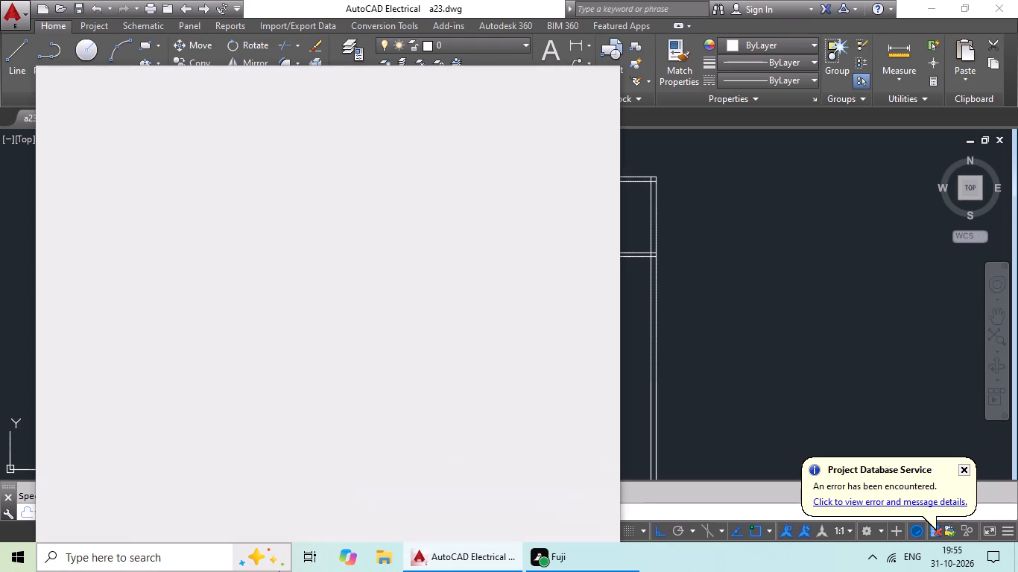
key("Escape")
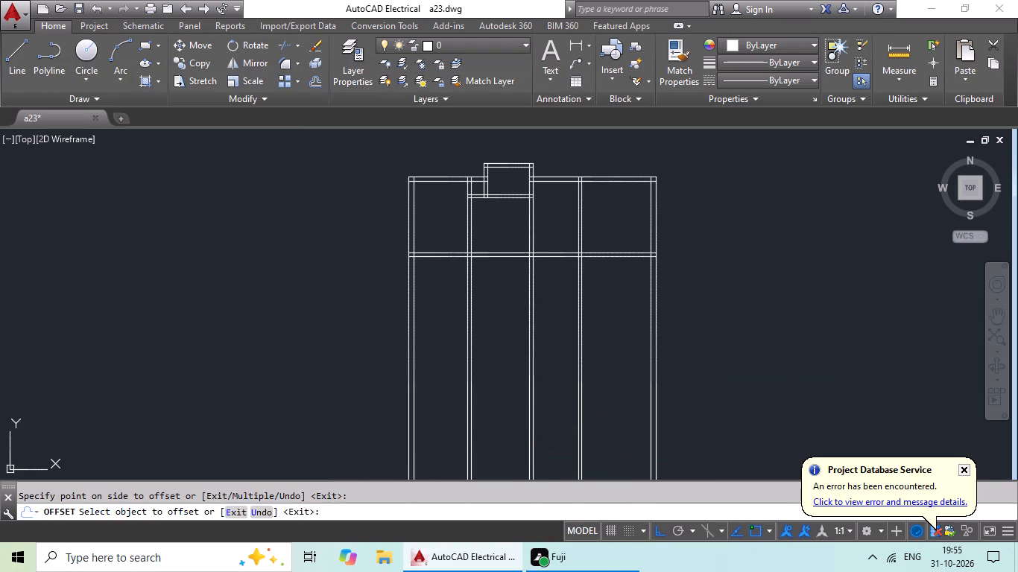
middle_click(759, 300)
middle_click_drag(753, 285, 717, 225)
key("Escape")
key("Escape")
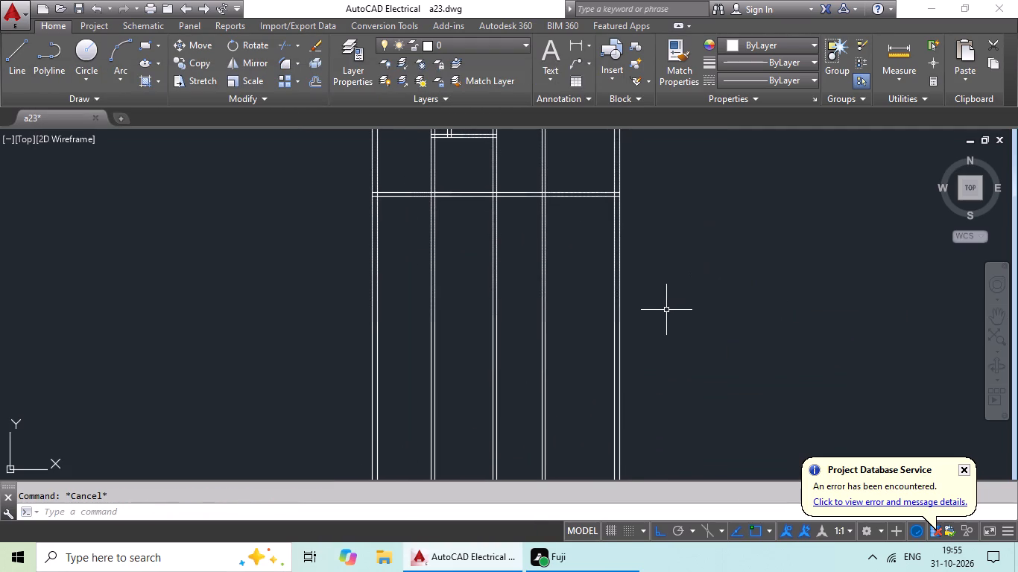
key("Escape")
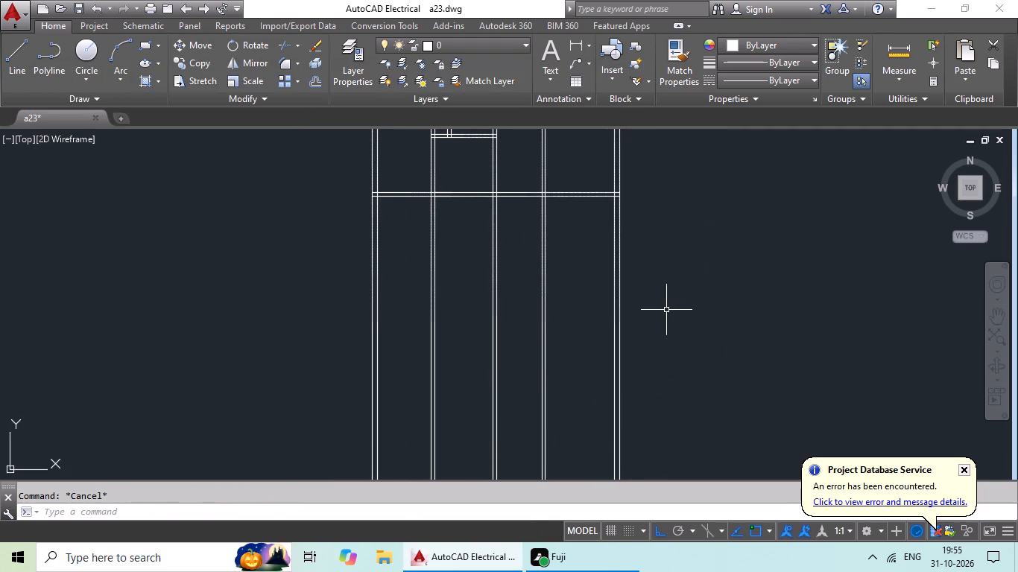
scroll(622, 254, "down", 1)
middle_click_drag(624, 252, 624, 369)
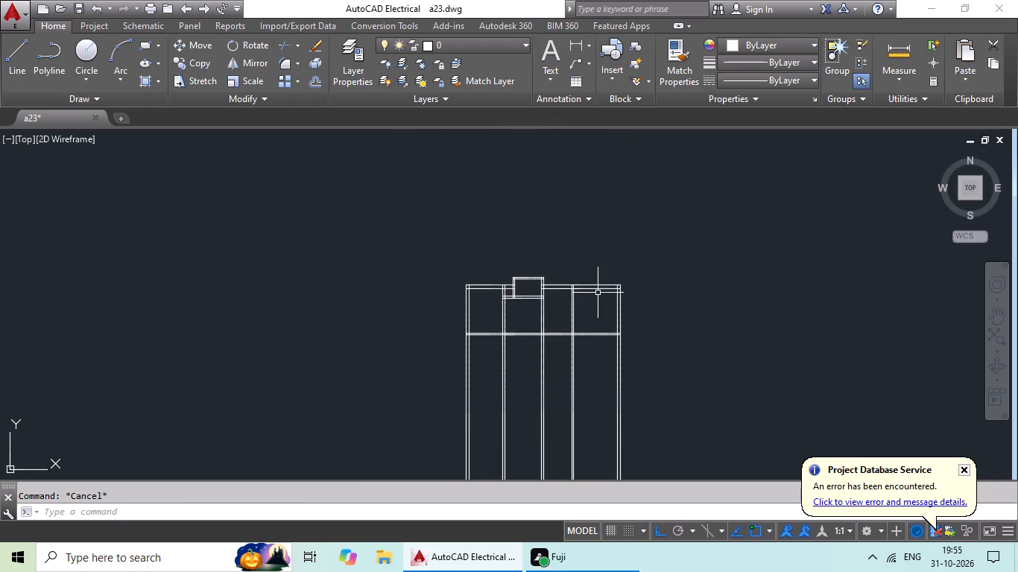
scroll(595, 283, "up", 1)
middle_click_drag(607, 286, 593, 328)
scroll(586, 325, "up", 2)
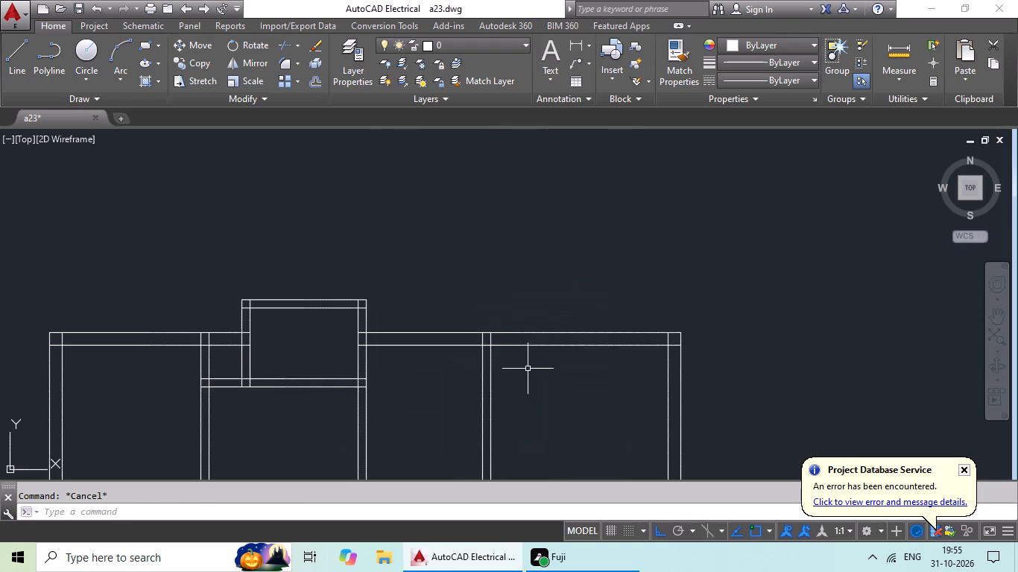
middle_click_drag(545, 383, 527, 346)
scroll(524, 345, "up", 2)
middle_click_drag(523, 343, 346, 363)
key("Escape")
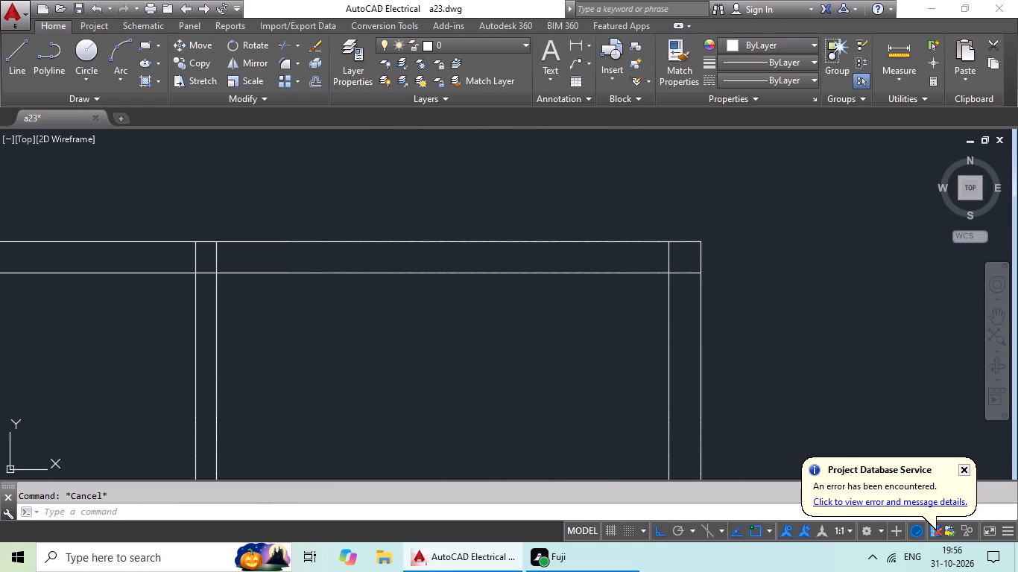
Offset the outer top wall line on the right side of the projection 1'6" upward.
key("Escape")
key("o")
key("Return")
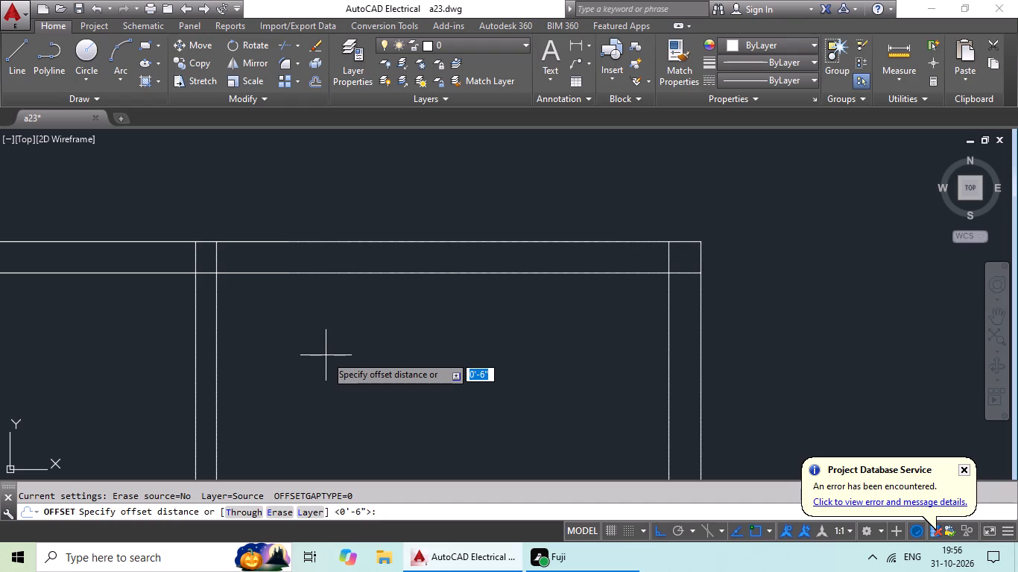
type("1'6\"")
key("Return")
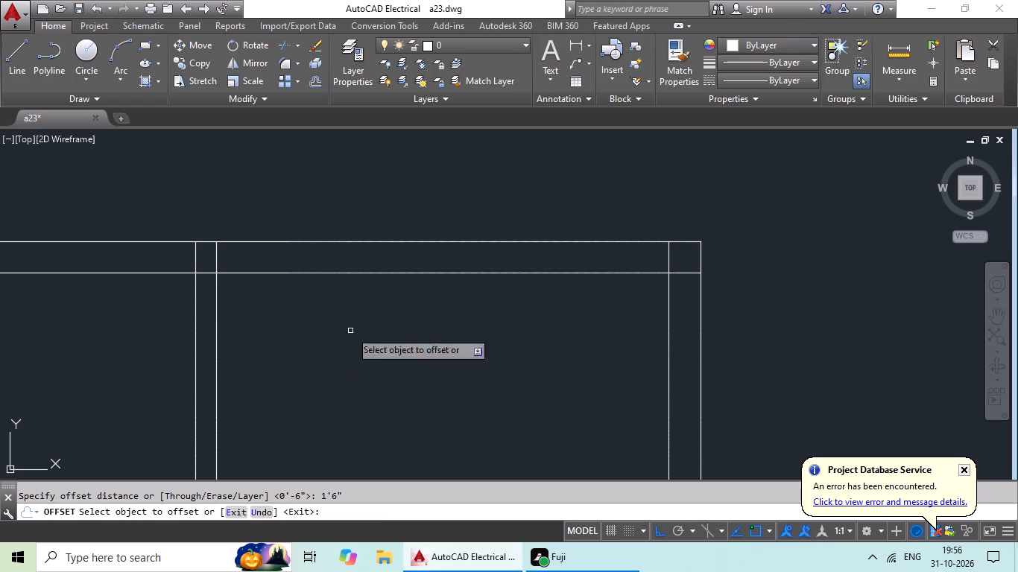
left_click_drag(554, 242, 556, 226)
left_click(568, 153)
key("Escape")
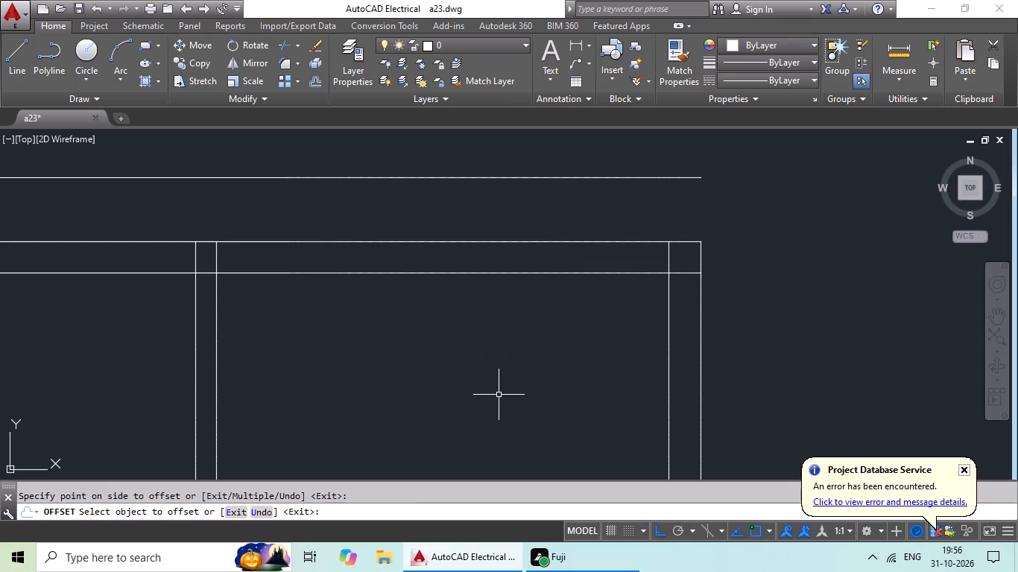
key("Escape")
Offset the inner top wall line on the right side of the projection 2' down into the plan.
key("o")
key("Return")
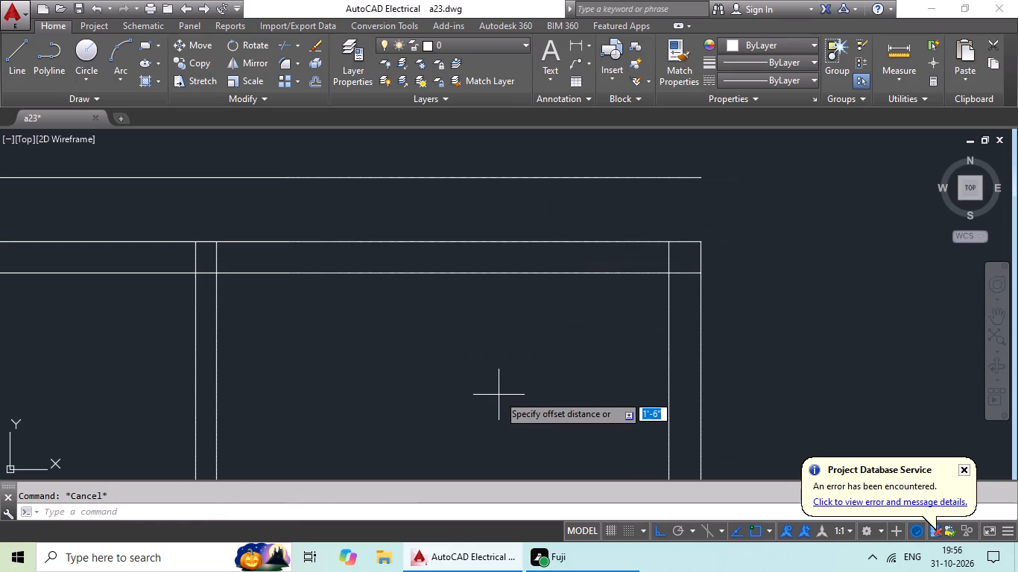
type("2'")
key("Return")
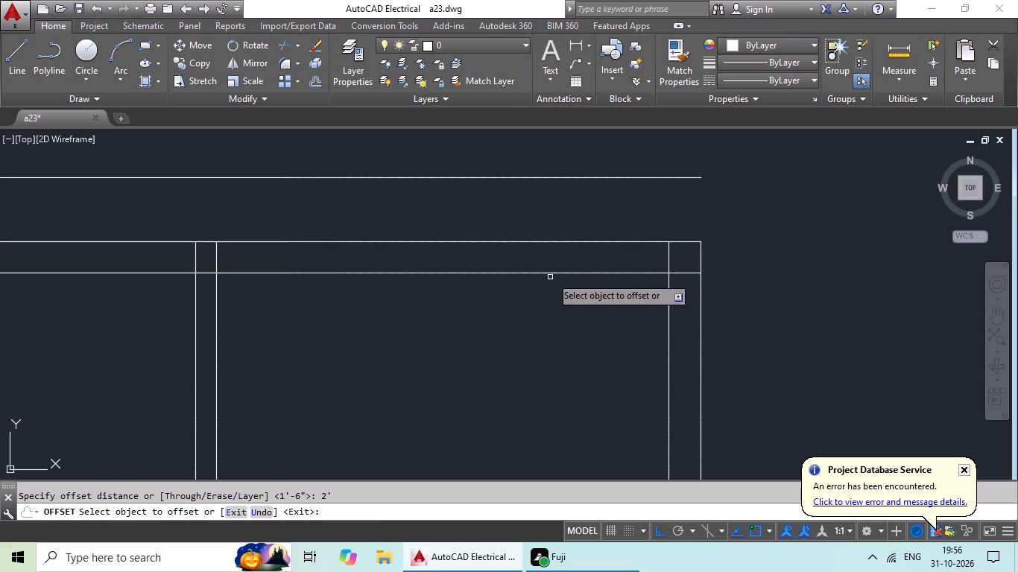
left_click(554, 273)
left_click(556, 375)
key("Escape")
key("Escape")
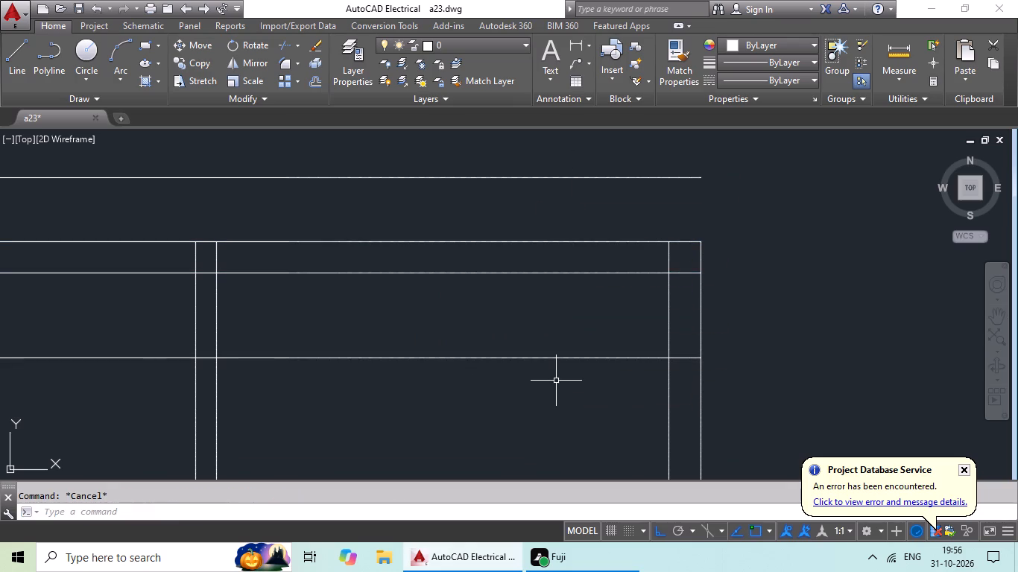
Offset the inner line of the right outer wall 6'6" leftward into the plan.
key("o")
key("Return")
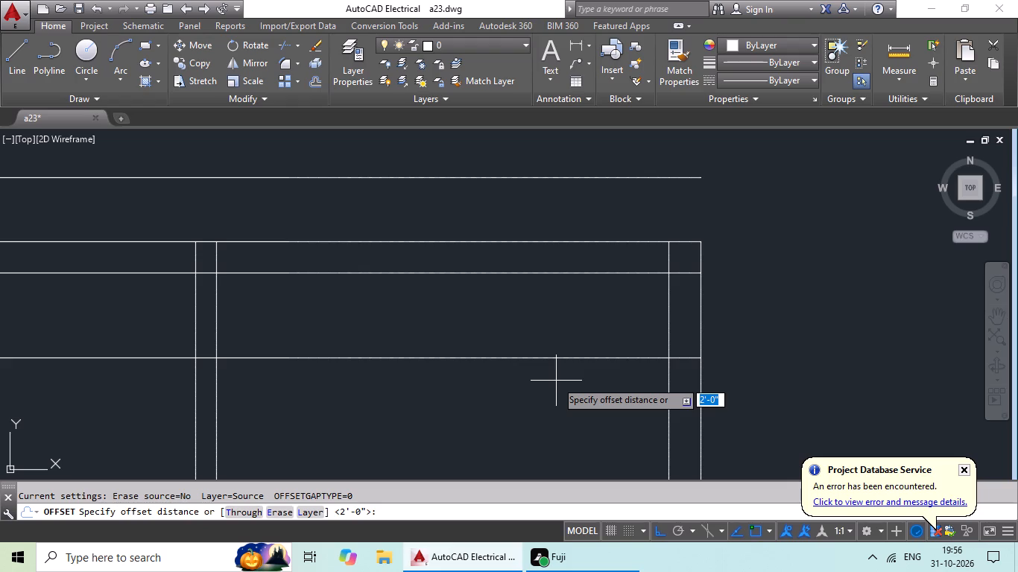
type("6'6\"")
key("Return")
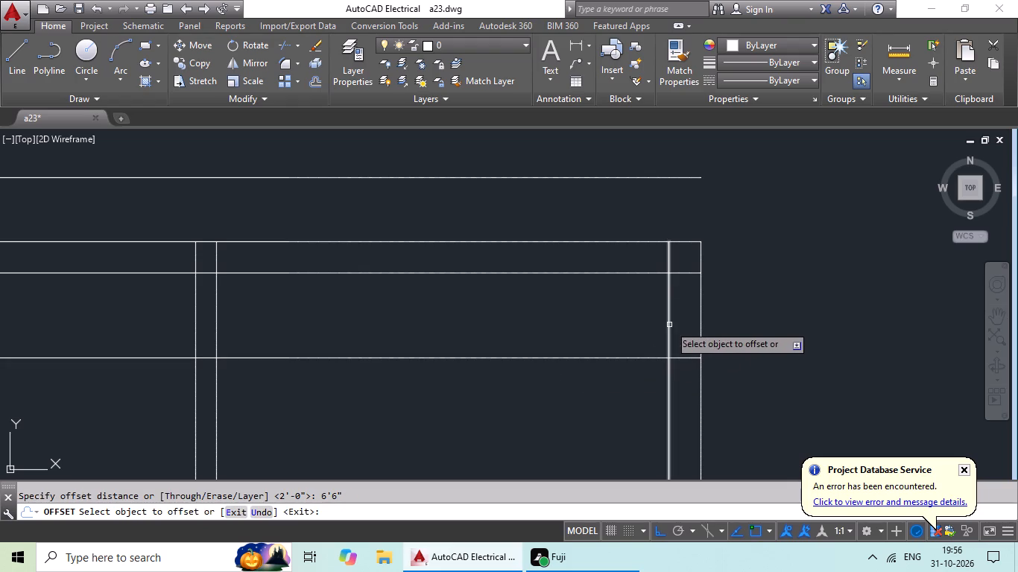
left_click_drag(668, 328, 626, 338)
left_click(524, 360)
key("Escape")
key("Escape")
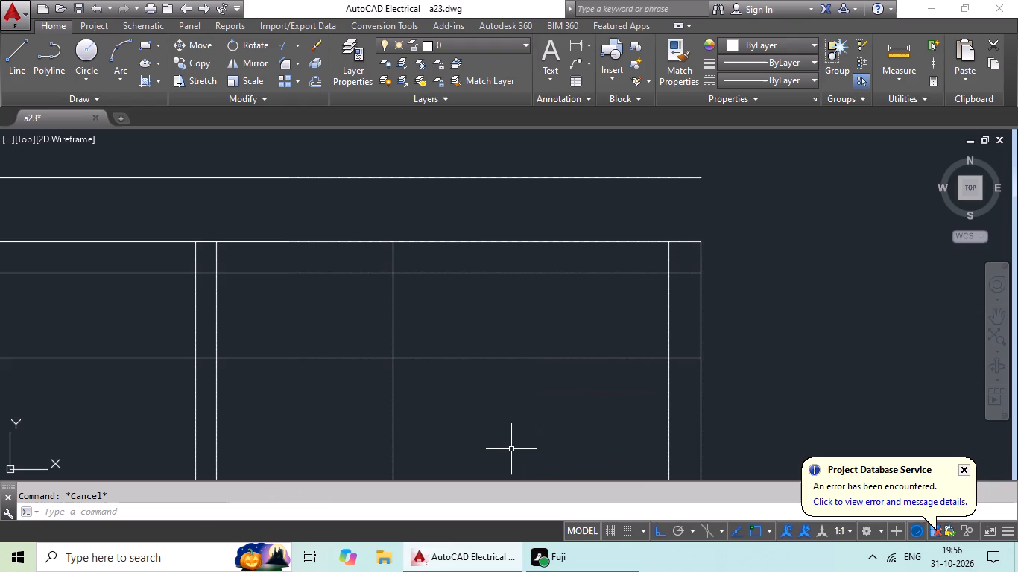
key("Escape")
Offset the three new lines by 6": the 2' line downward, the vertical line leftward, and the top line upward.
key("o")
key("Return")
type("6\"")
key("Return")
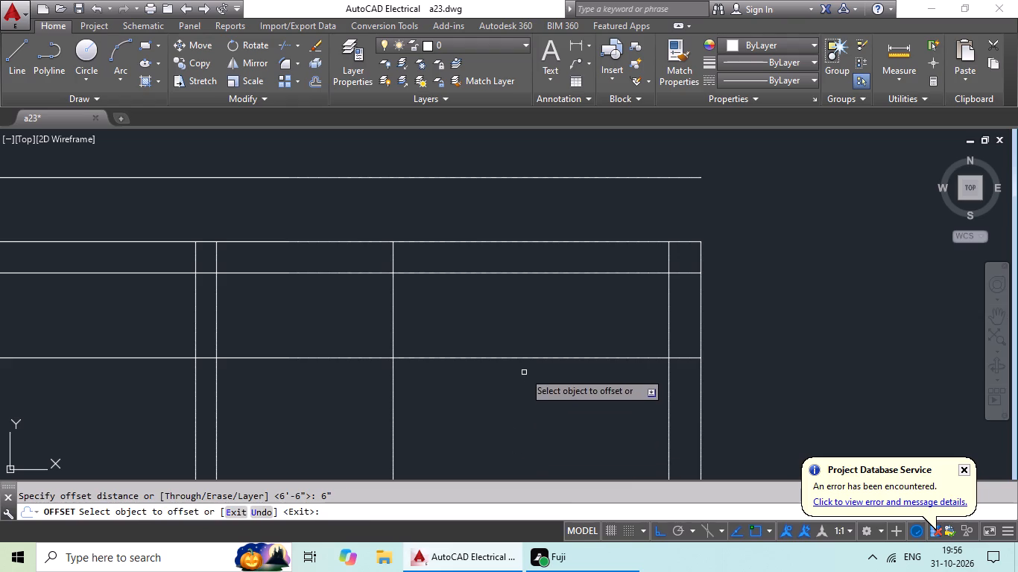
left_click(532, 357)
left_click(529, 424)
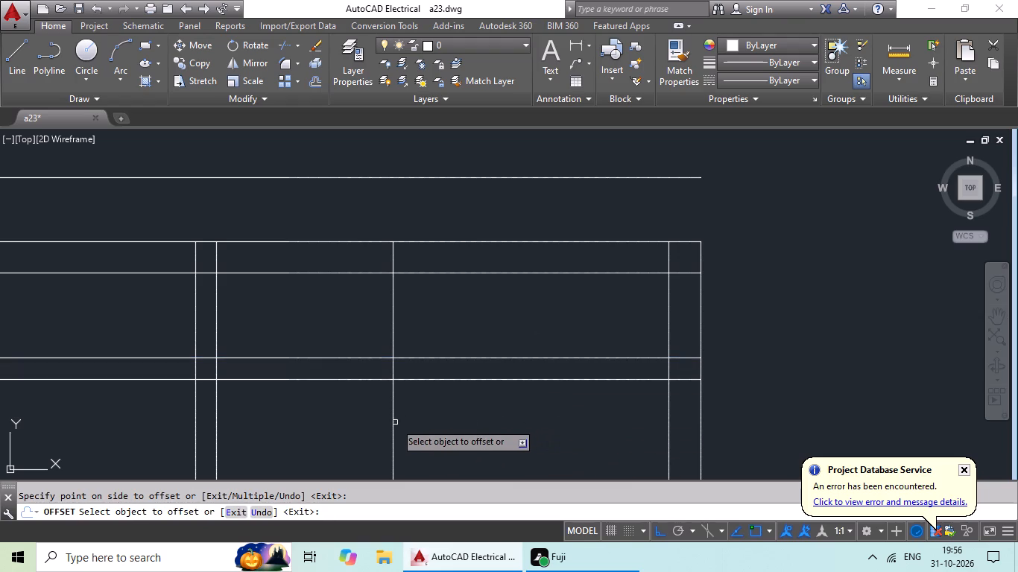
left_click_drag(394, 419, 215, 454)
left_click_drag(197, 458, 206, 456)
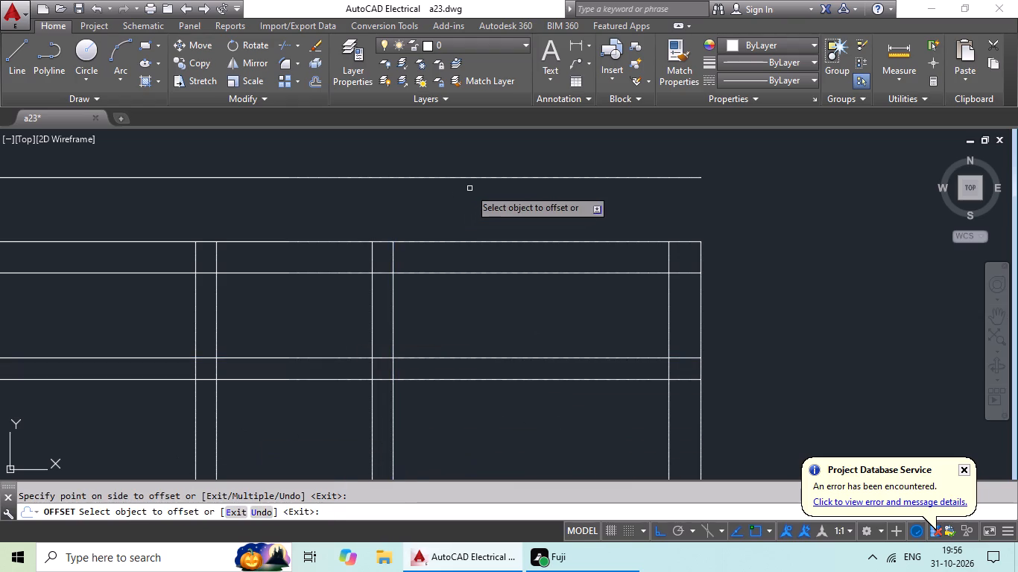
left_click_drag(480, 179, 483, 162)
left_click(483, 147)
scroll(500, 275, "down", 2)
middle_click_drag(543, 282, 522, 282)
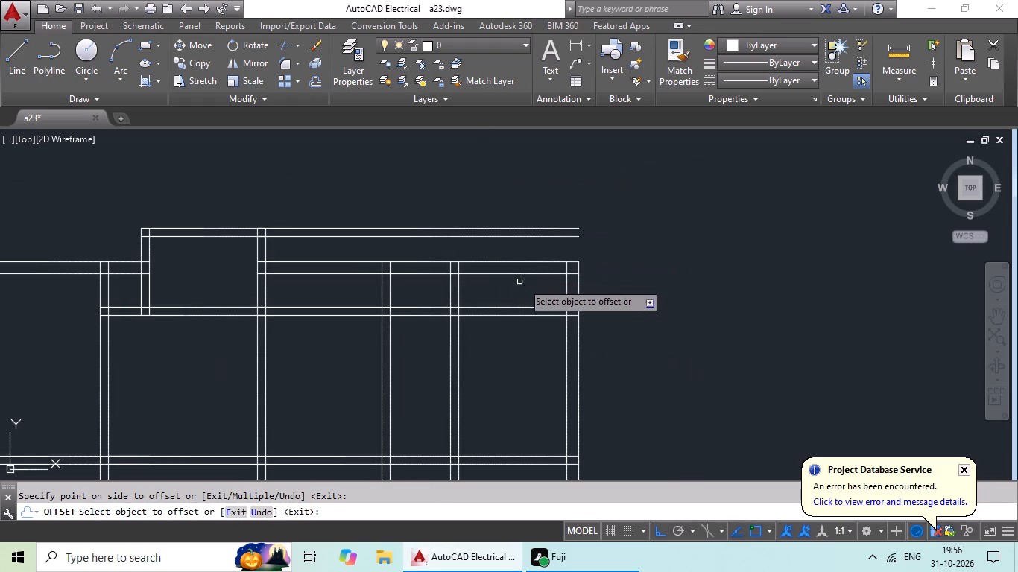
middle_click_drag(522, 282, 556, 282)
middle_click_drag(535, 339, 545, 320)
key("Escape")
key("Escape")
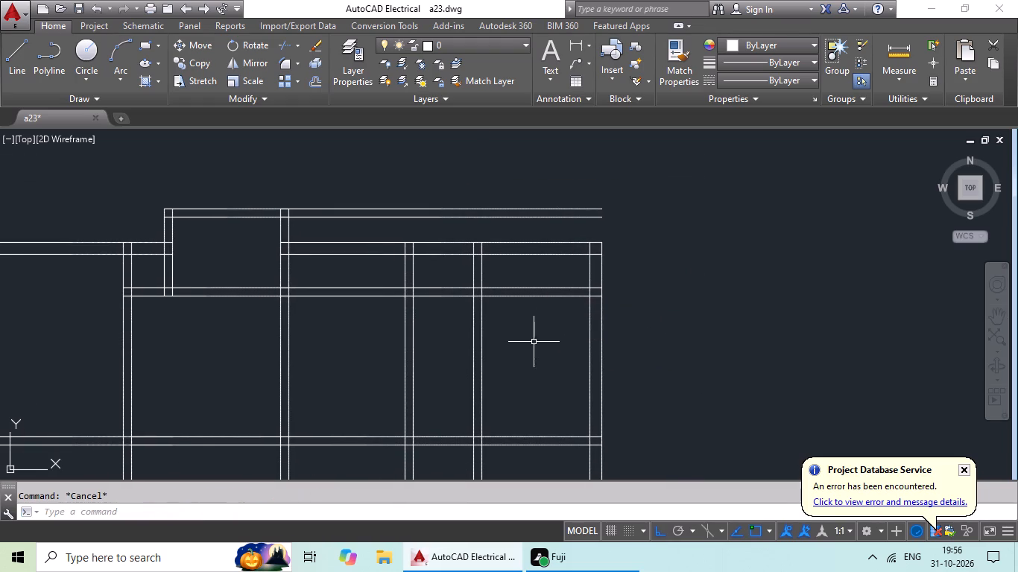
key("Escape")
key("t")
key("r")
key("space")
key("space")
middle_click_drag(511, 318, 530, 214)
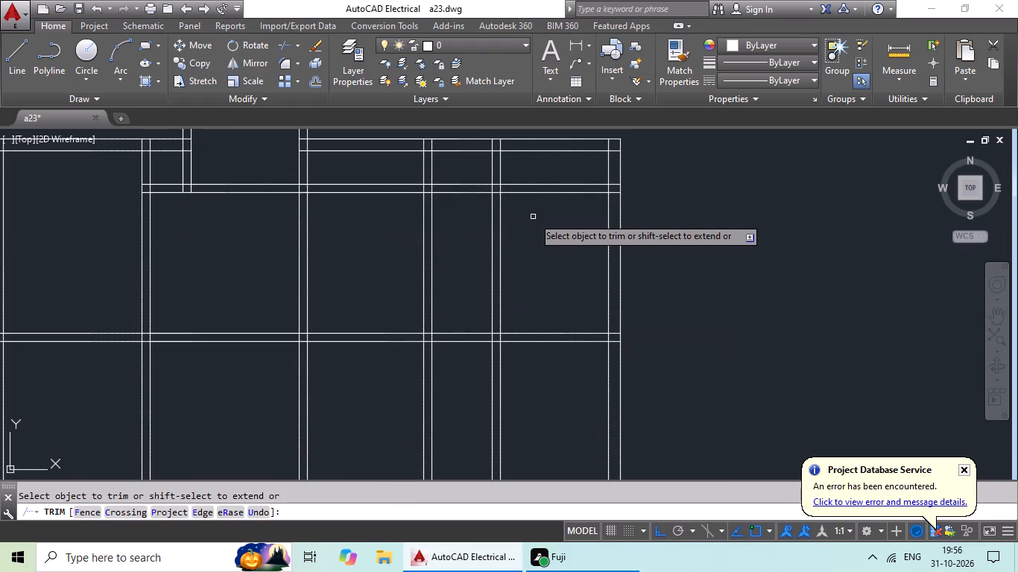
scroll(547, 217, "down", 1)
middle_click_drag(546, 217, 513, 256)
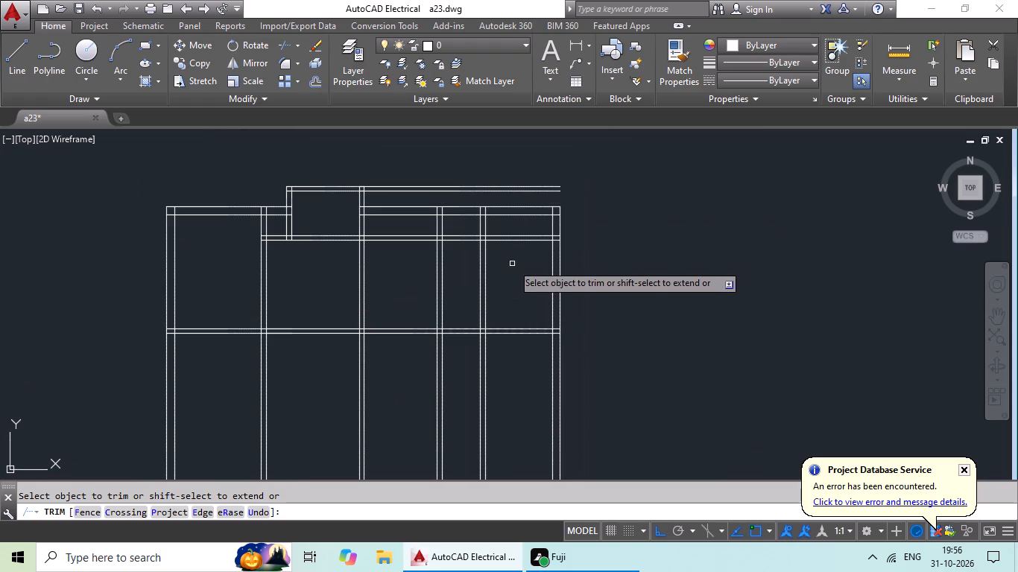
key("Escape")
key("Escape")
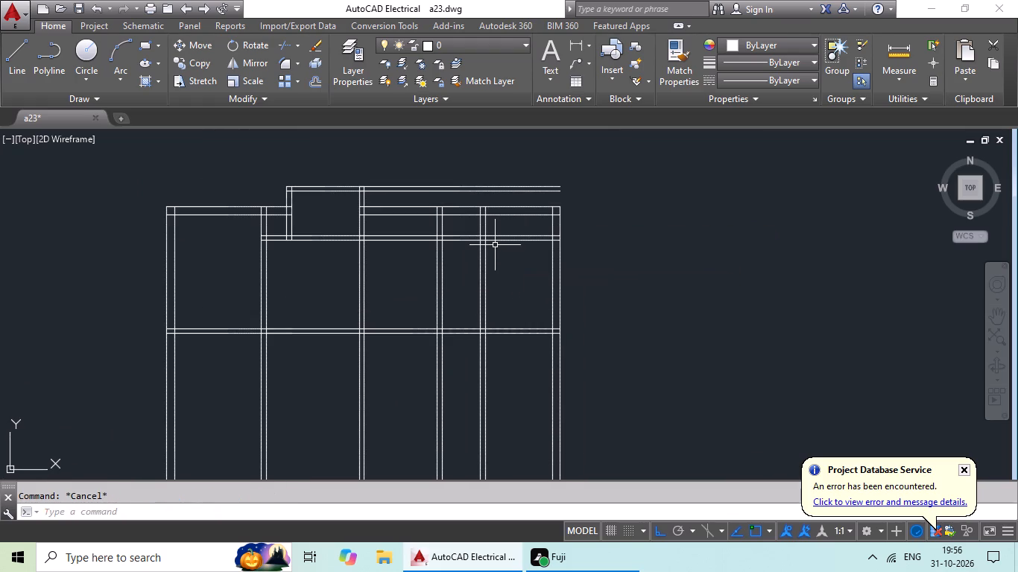
Extend both lines of the new right-hand vertical partition up to the new top wall lines.
type("ex")
key("space")
key("space")
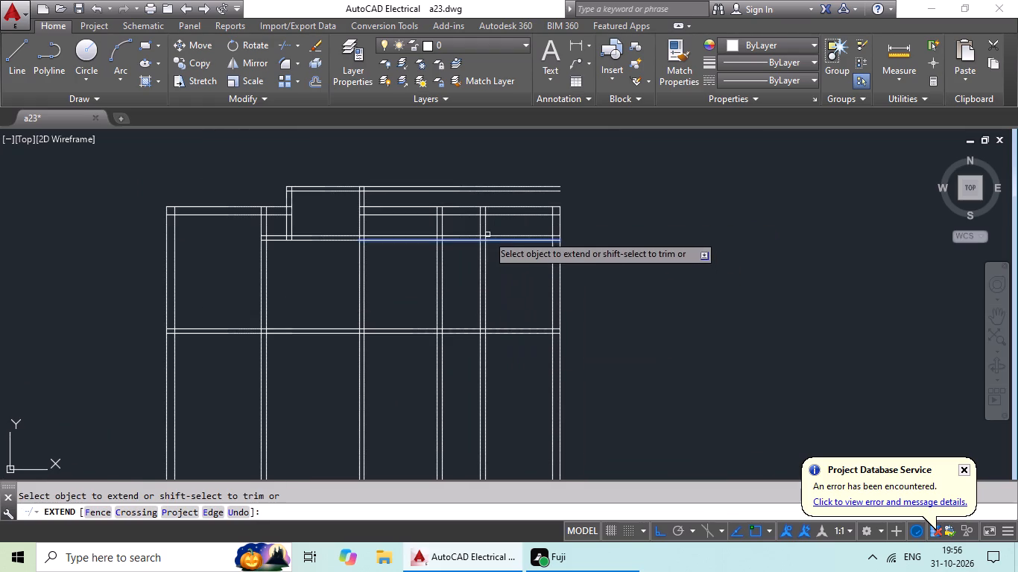
left_click(483, 225)
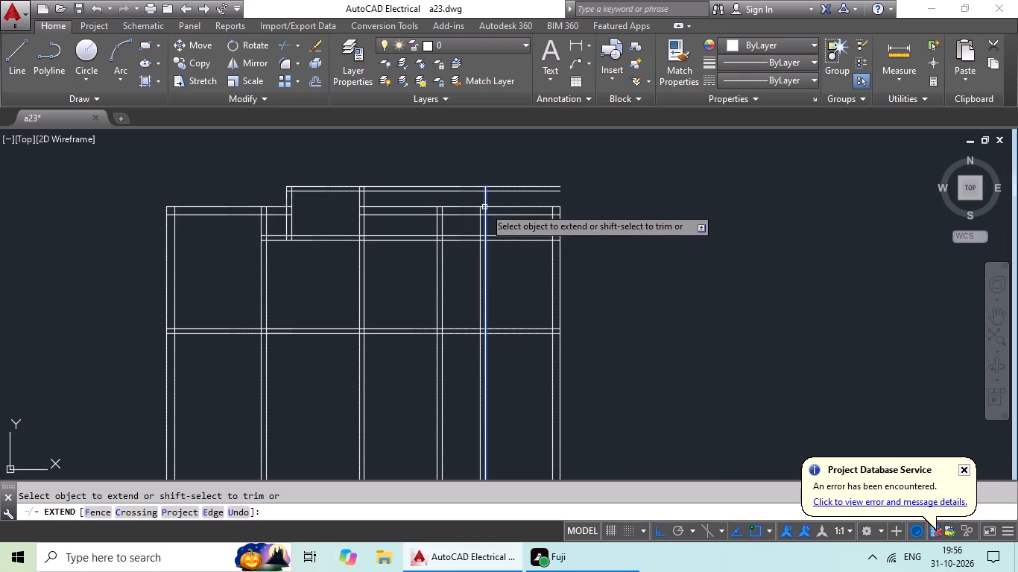
left_click(484, 207)
left_click(478, 231)
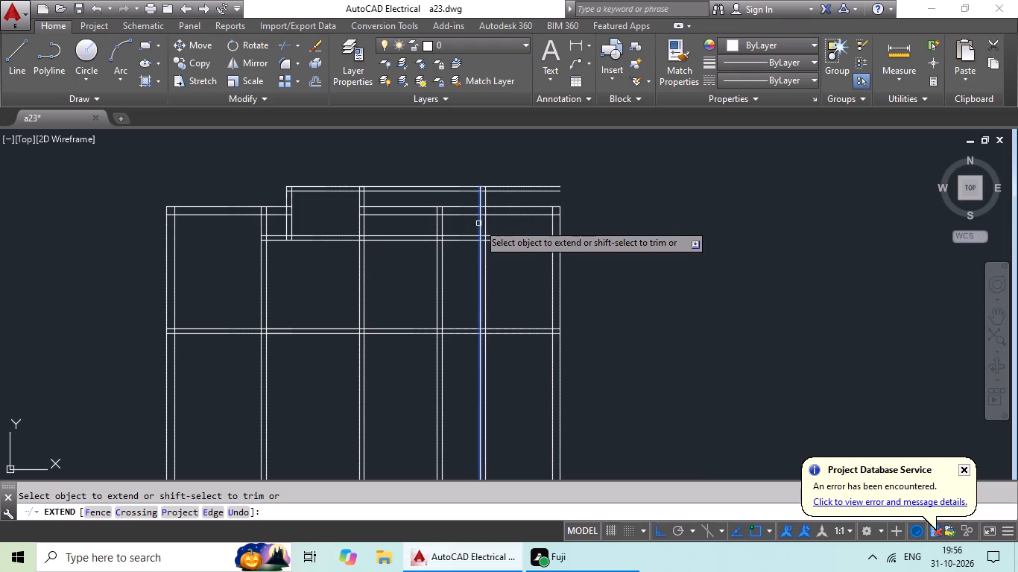
left_click(478, 223)
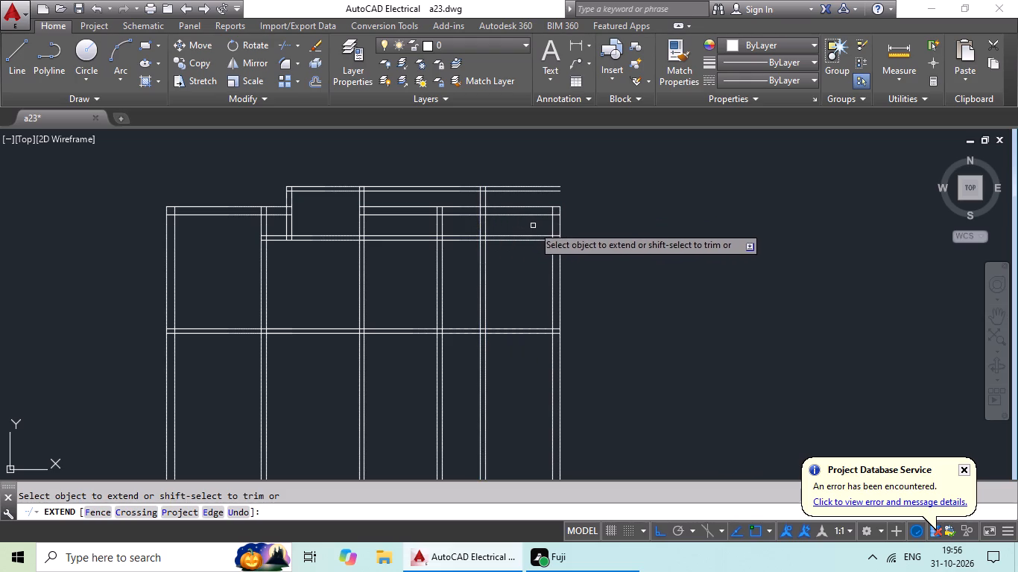
Extend both lines of the right outer wall up to the new outermost top line.
left_click(551, 220)
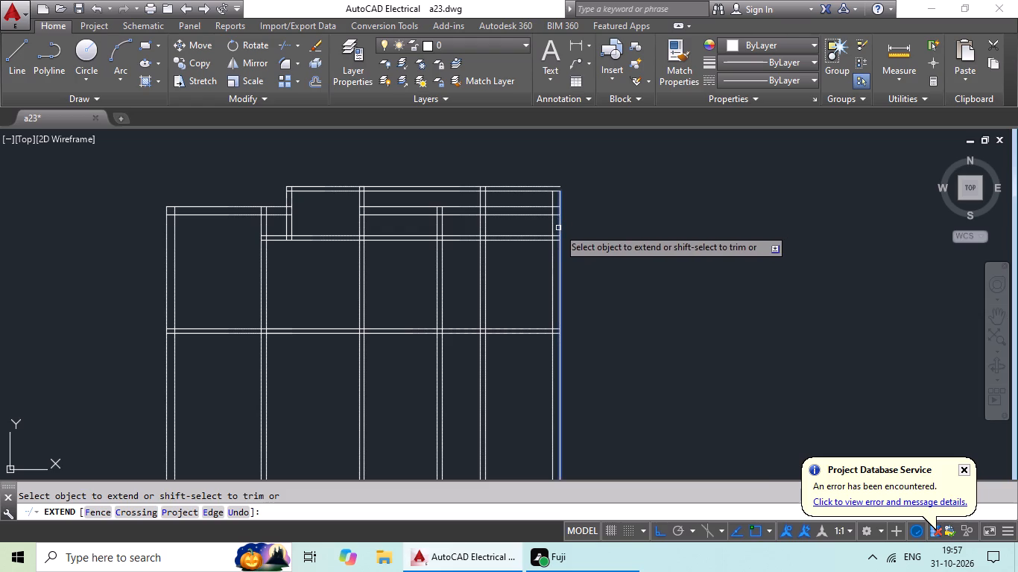
left_click(558, 228)
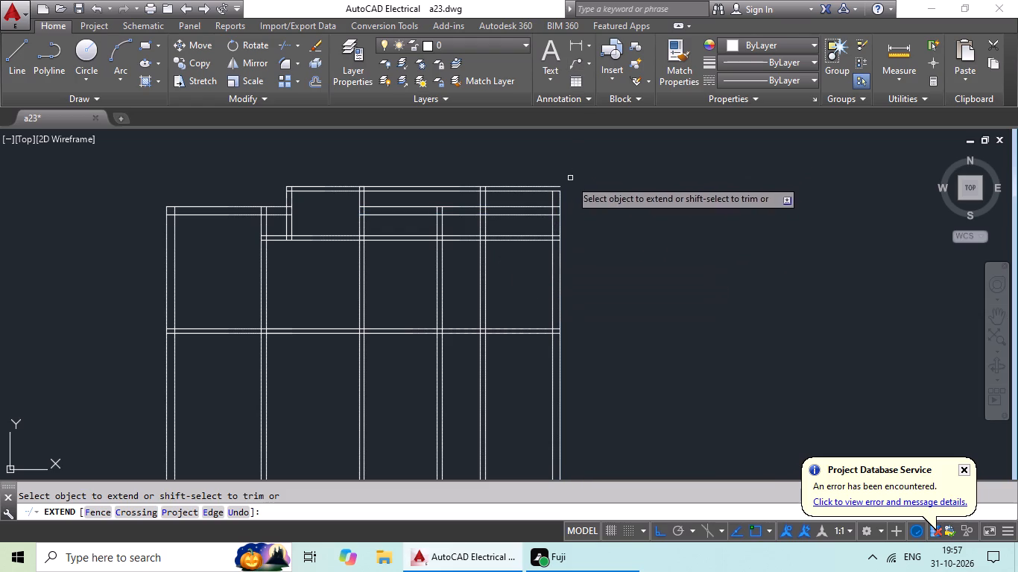
left_click(560, 197)
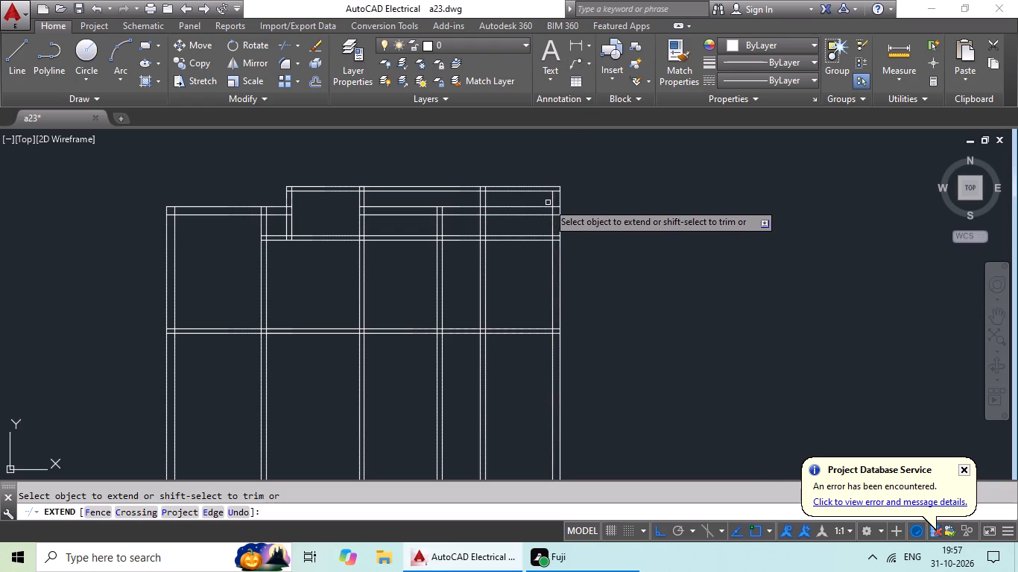
left_click(551, 200)
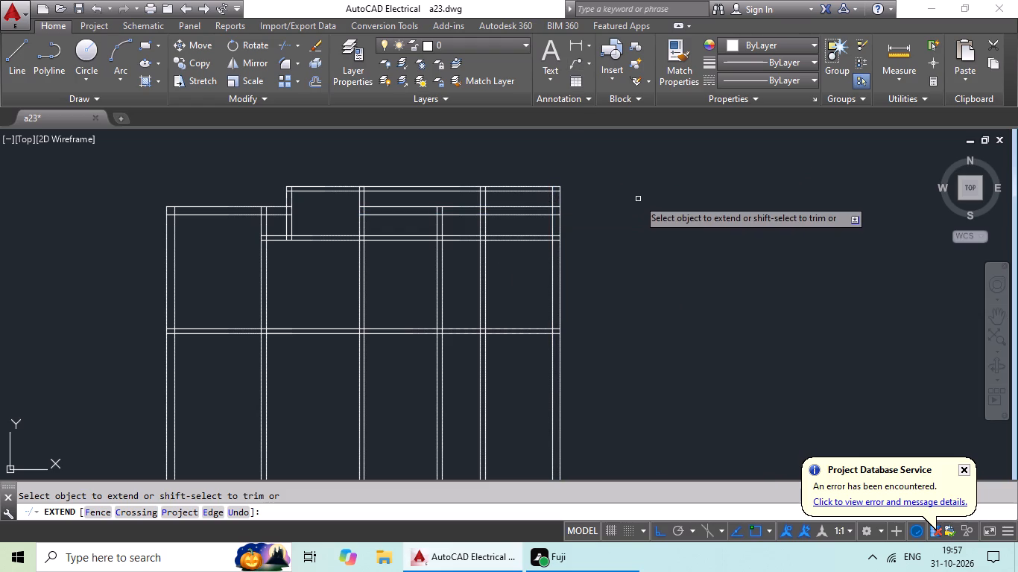
key("Escape")
key("Escape")
key("Escape")
key("Escape")
key("Escape")
key("Escape")
key("Escape")
key("Escape")
key("Escape")
key("Escape")
key("Escape")
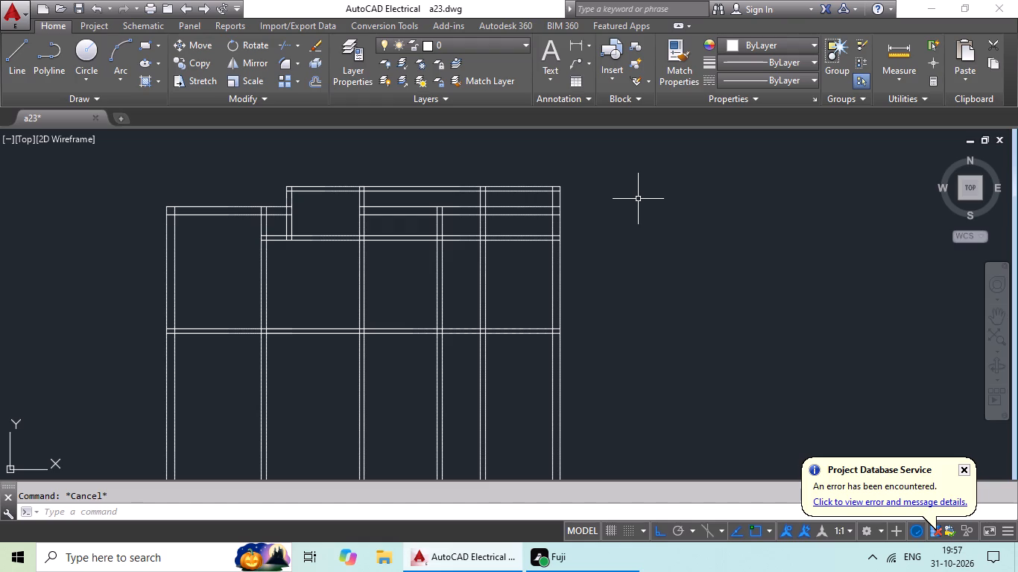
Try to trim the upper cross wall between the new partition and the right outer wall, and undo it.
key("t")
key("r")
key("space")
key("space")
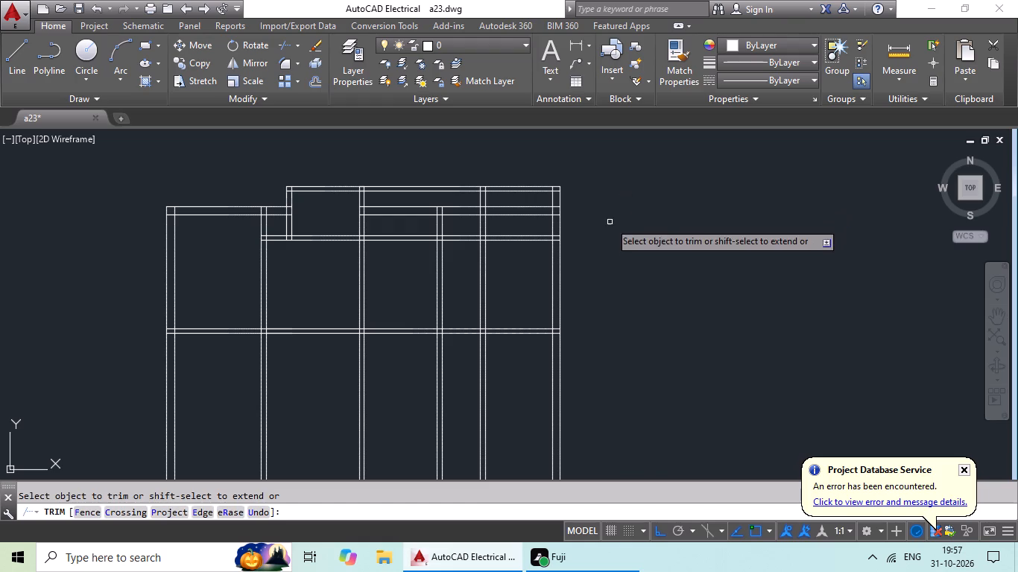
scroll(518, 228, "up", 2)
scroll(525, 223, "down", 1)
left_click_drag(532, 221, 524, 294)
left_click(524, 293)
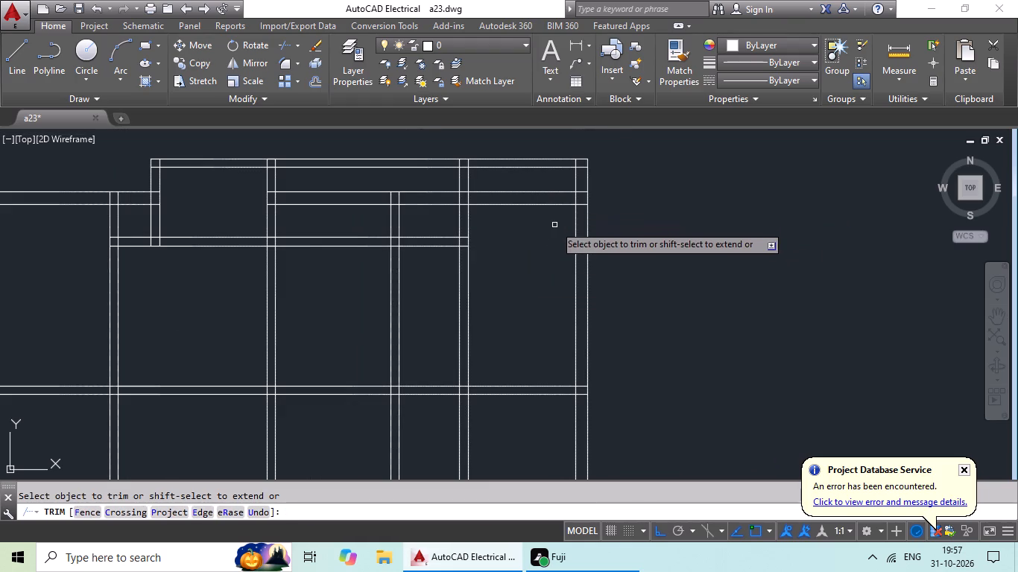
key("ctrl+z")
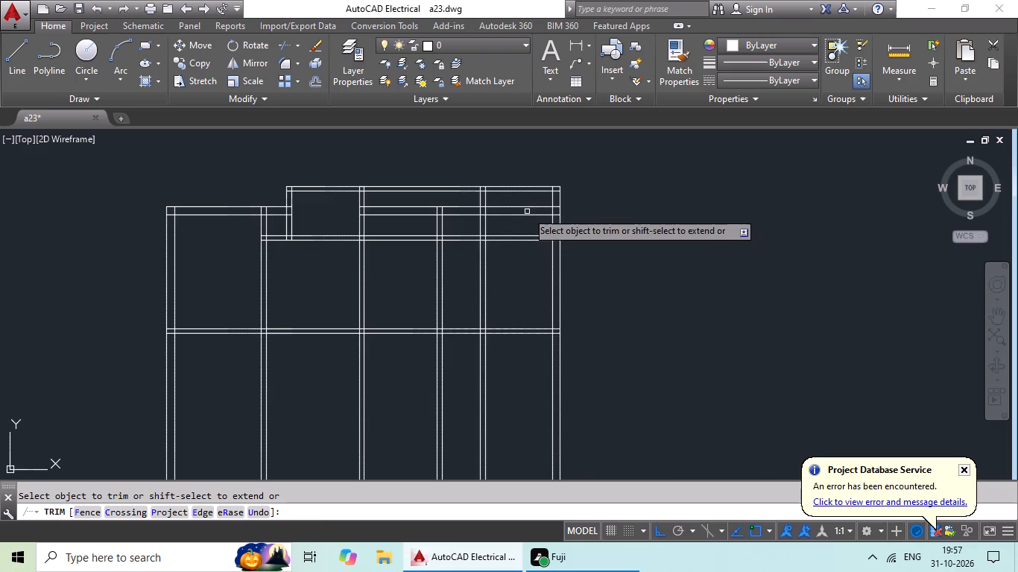
Trim the old top wall lines between the new partition and the right outer wall.
scroll(525, 210, "up", 3)
left_click_drag(533, 187, 508, 251)
left_click(508, 251)
scroll(542, 220, "down", 3)
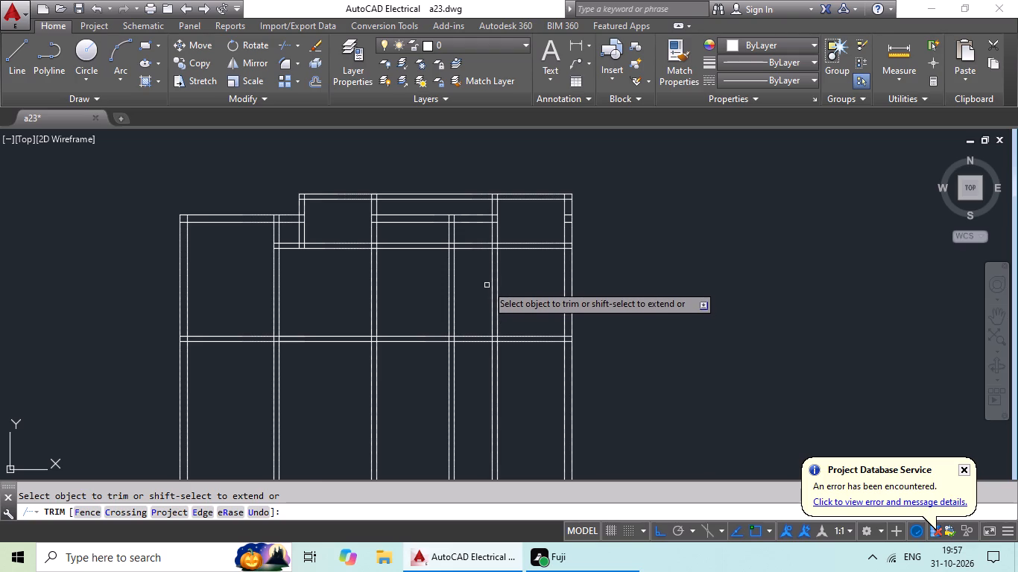
Measure the horizontal distance from the short middle partition to the right outer wall's inner face, just below the upper cross wall.
scroll(489, 274, "up", 1)
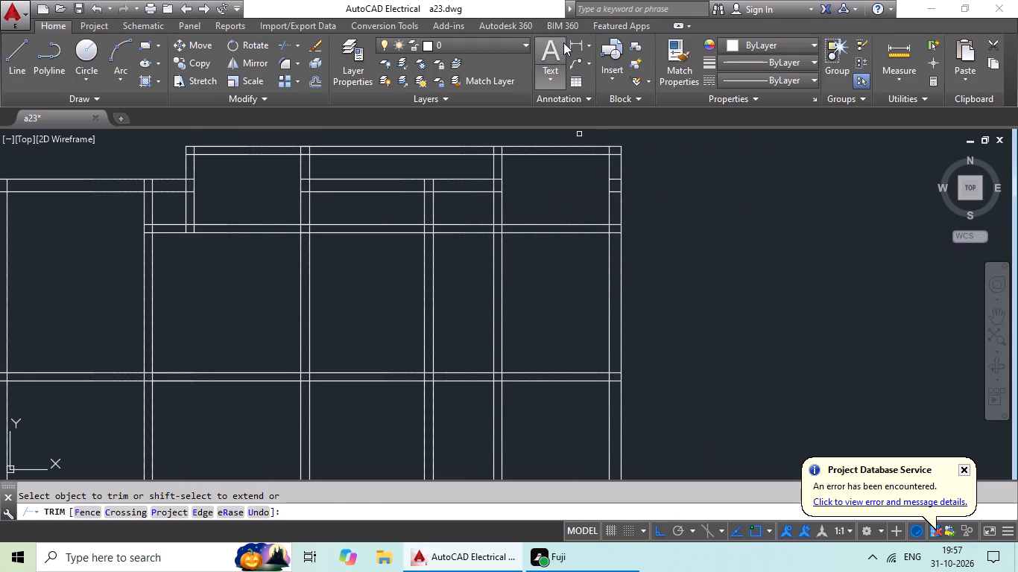
left_click(572, 42)
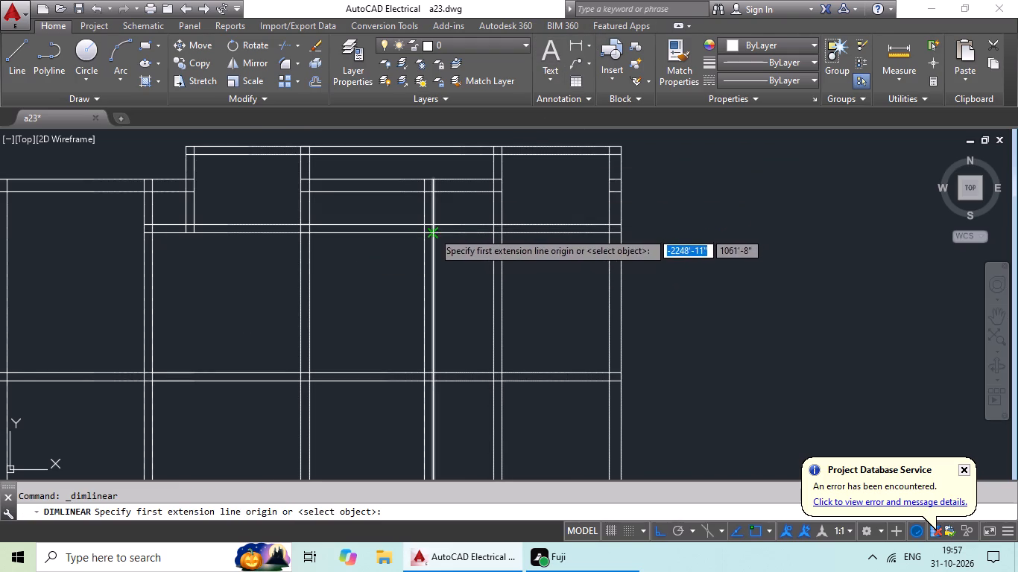
left_click_drag(433, 232, 490, 226)
left_click_drag(610, 237, 610, 244)
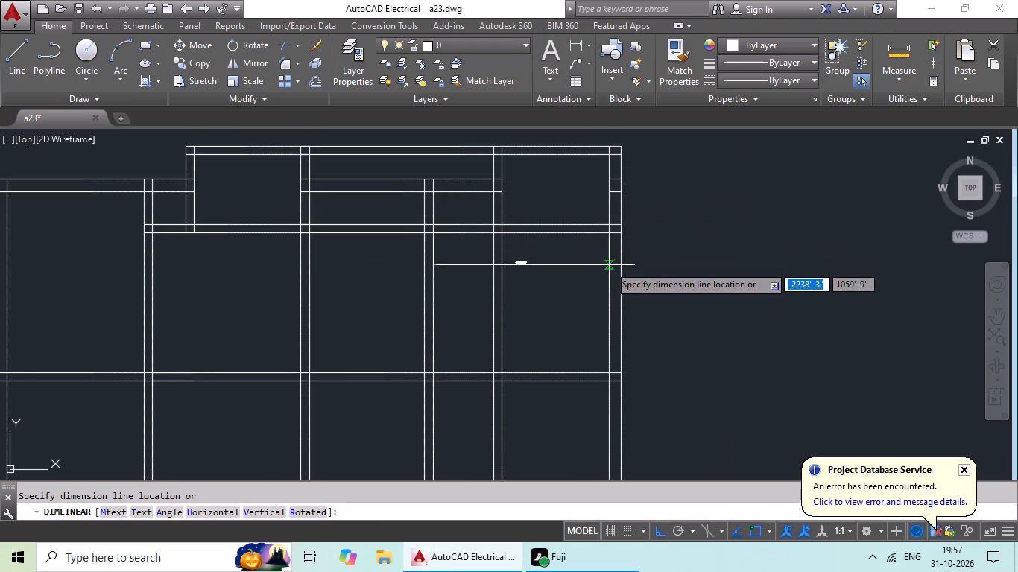
scroll(609, 265, "up", 2)
scroll(609, 265, "down", 3)
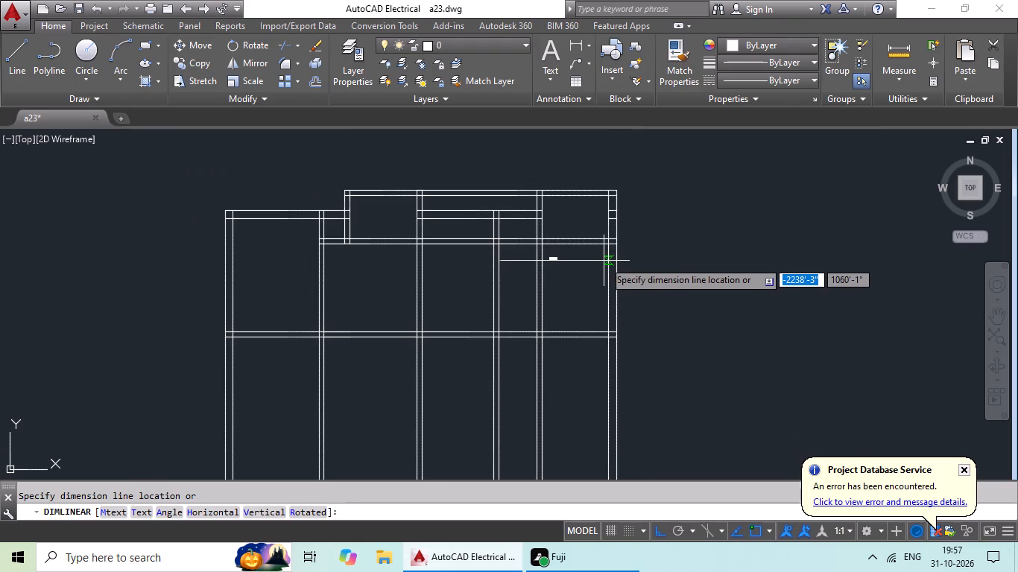
key("Escape")
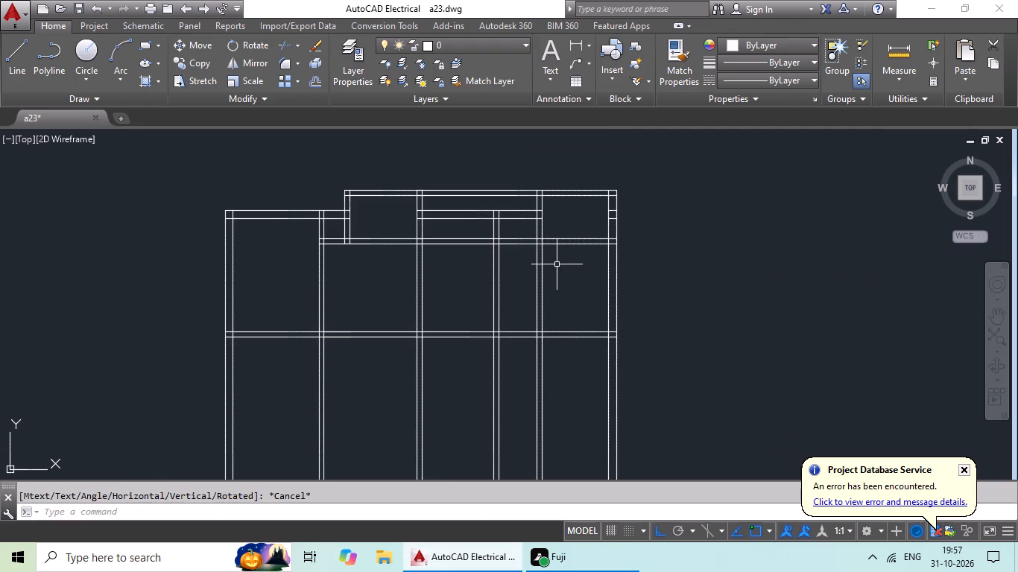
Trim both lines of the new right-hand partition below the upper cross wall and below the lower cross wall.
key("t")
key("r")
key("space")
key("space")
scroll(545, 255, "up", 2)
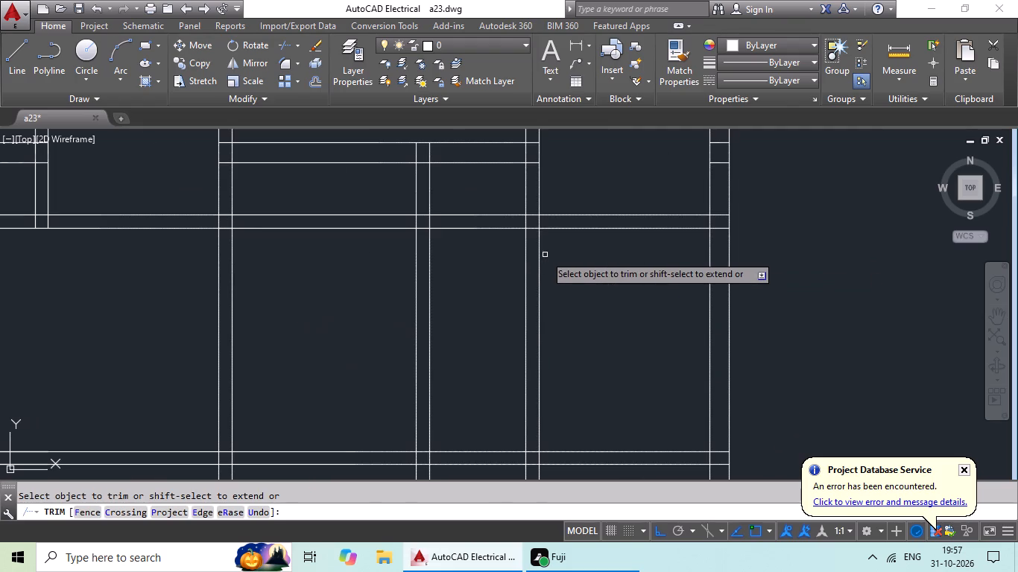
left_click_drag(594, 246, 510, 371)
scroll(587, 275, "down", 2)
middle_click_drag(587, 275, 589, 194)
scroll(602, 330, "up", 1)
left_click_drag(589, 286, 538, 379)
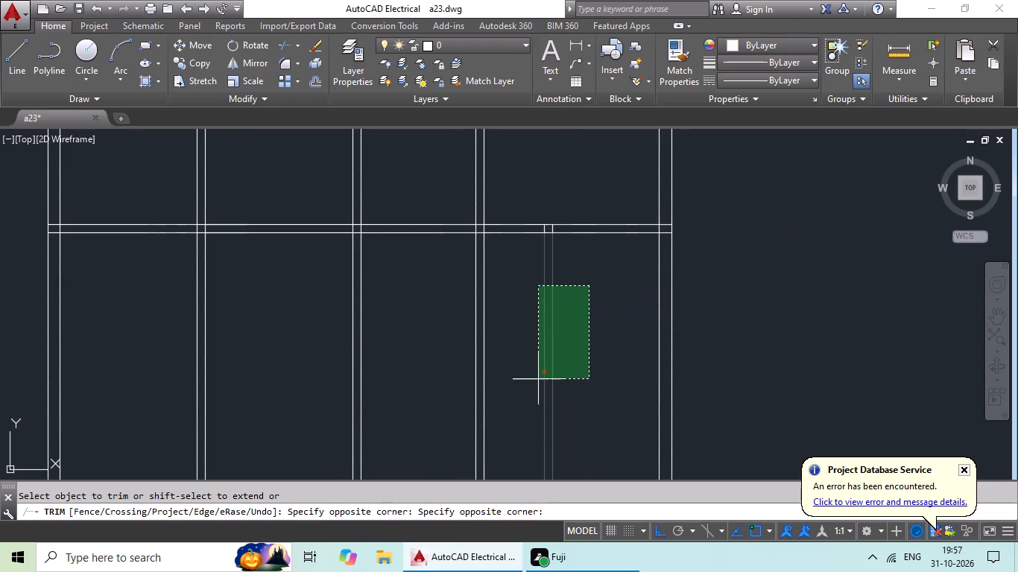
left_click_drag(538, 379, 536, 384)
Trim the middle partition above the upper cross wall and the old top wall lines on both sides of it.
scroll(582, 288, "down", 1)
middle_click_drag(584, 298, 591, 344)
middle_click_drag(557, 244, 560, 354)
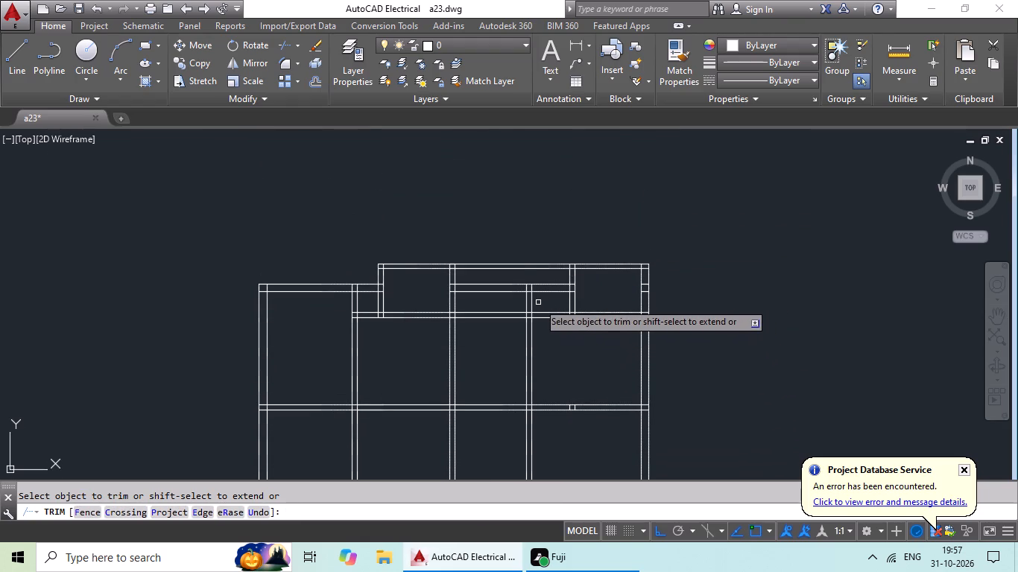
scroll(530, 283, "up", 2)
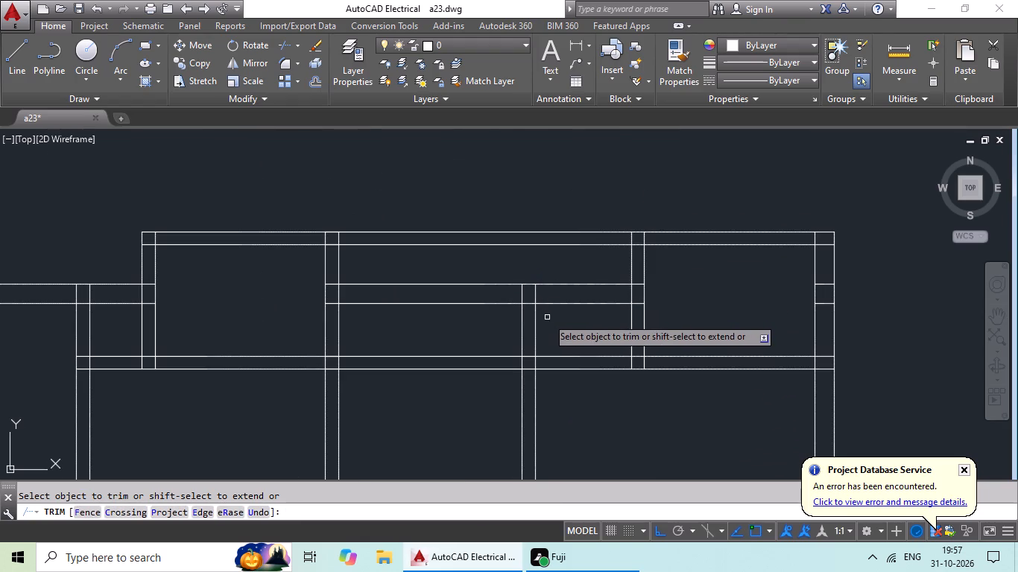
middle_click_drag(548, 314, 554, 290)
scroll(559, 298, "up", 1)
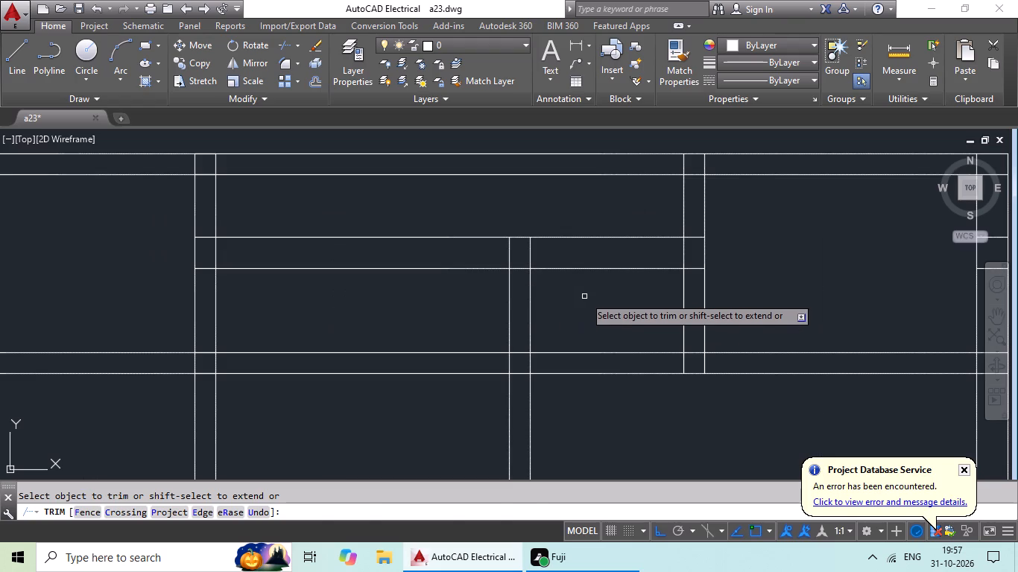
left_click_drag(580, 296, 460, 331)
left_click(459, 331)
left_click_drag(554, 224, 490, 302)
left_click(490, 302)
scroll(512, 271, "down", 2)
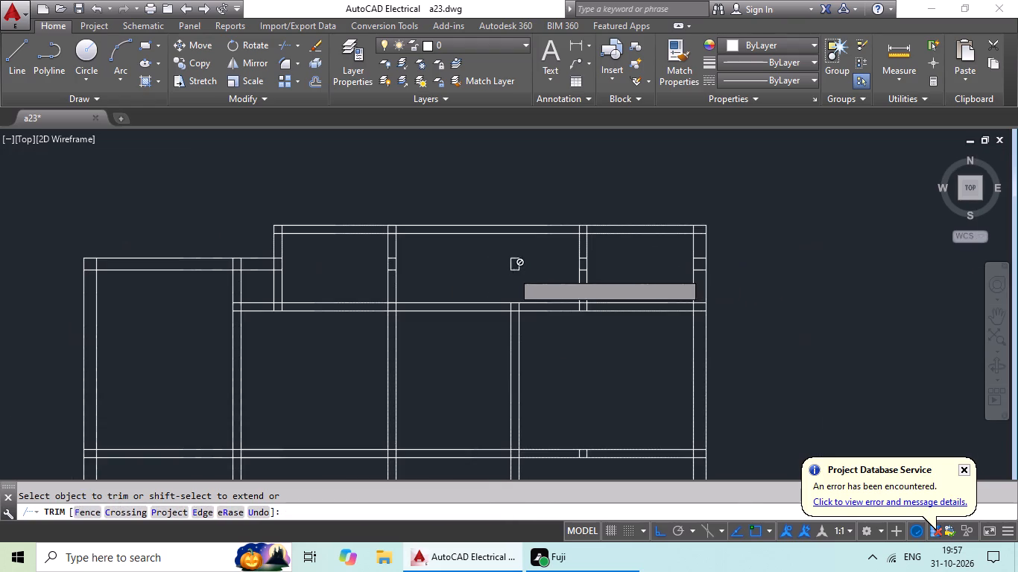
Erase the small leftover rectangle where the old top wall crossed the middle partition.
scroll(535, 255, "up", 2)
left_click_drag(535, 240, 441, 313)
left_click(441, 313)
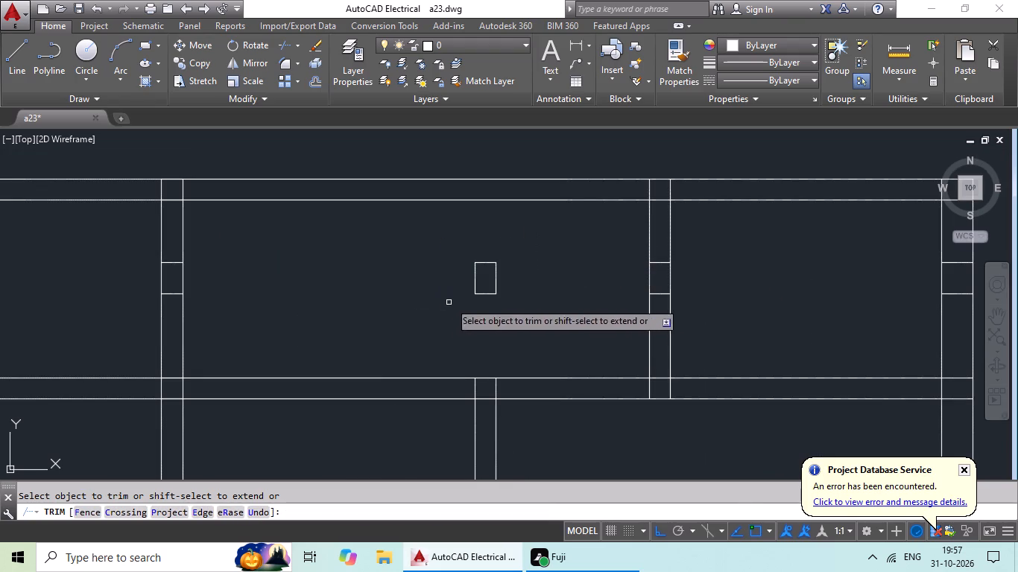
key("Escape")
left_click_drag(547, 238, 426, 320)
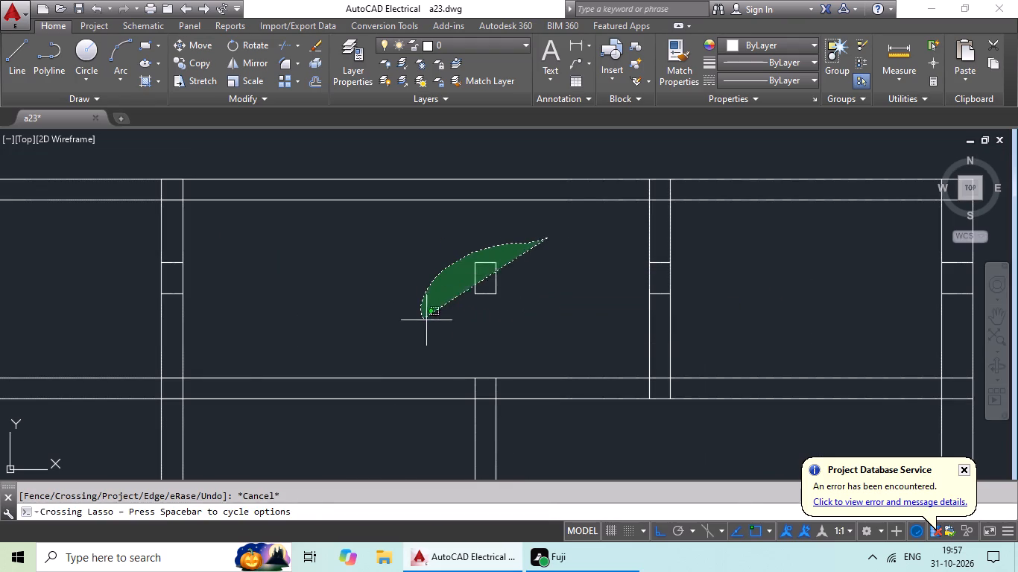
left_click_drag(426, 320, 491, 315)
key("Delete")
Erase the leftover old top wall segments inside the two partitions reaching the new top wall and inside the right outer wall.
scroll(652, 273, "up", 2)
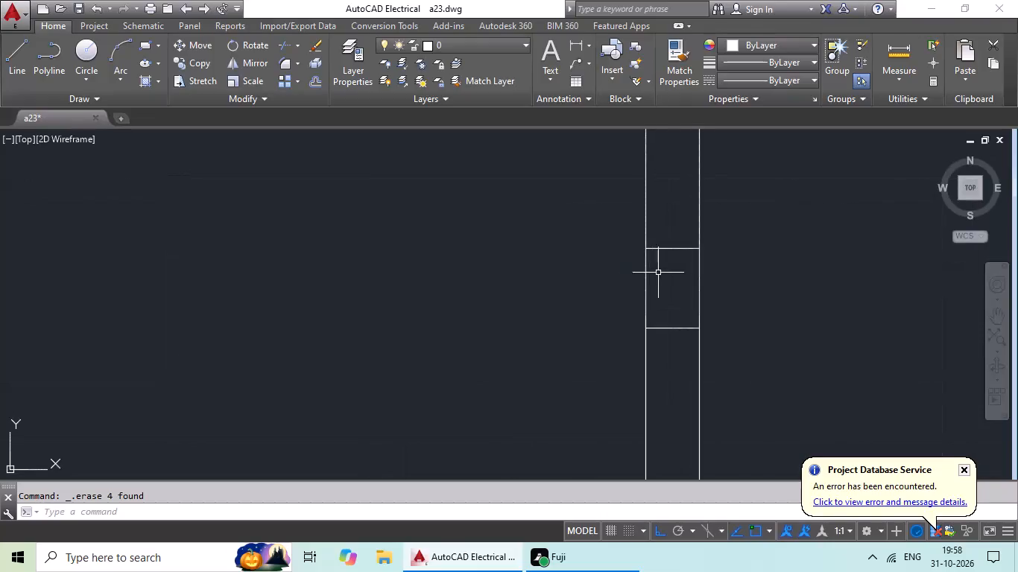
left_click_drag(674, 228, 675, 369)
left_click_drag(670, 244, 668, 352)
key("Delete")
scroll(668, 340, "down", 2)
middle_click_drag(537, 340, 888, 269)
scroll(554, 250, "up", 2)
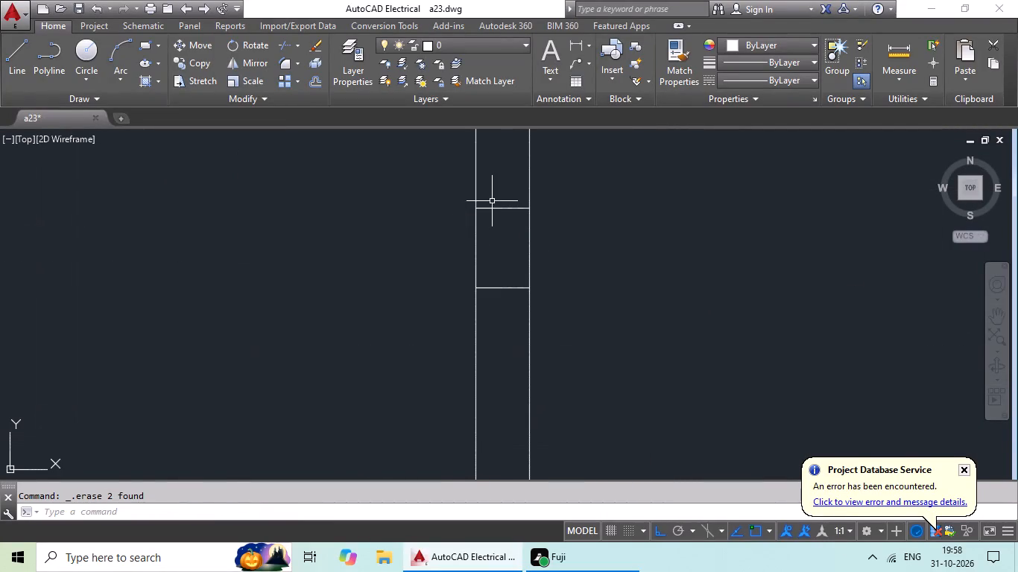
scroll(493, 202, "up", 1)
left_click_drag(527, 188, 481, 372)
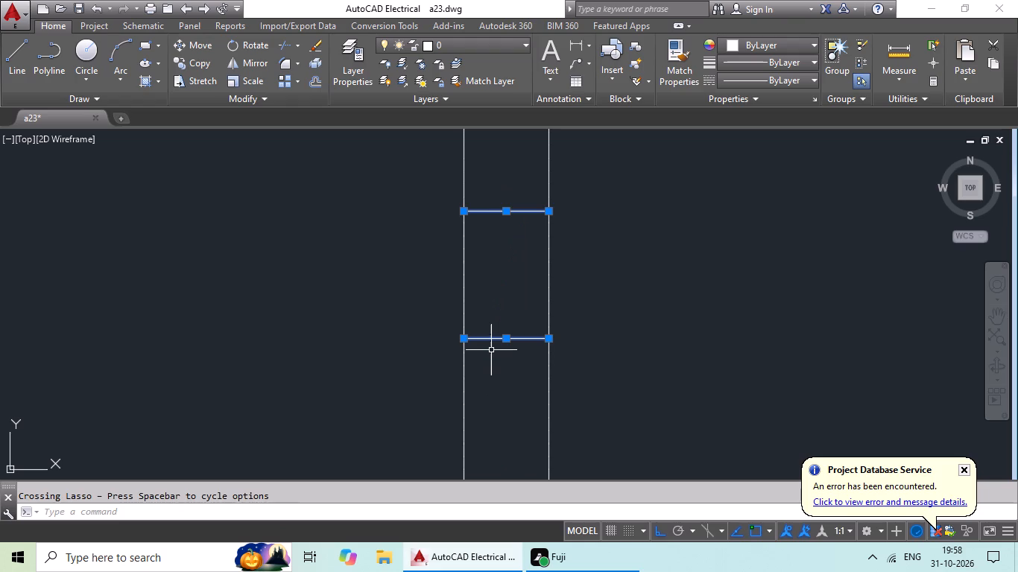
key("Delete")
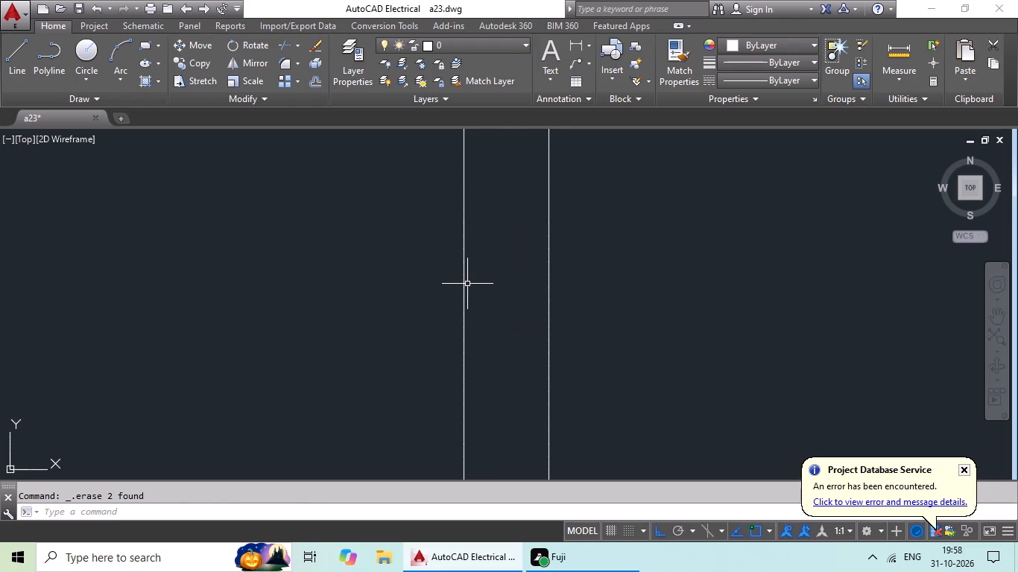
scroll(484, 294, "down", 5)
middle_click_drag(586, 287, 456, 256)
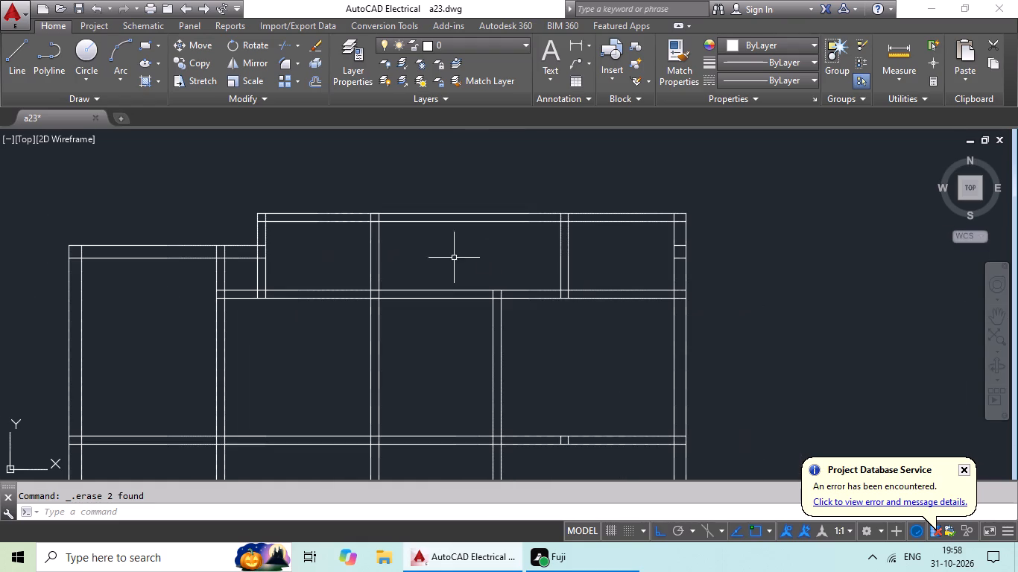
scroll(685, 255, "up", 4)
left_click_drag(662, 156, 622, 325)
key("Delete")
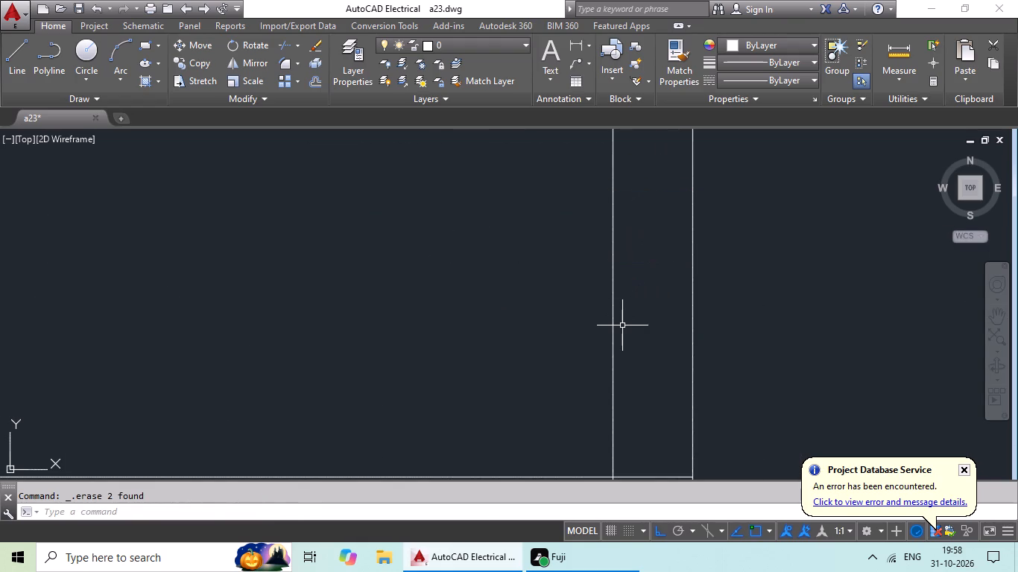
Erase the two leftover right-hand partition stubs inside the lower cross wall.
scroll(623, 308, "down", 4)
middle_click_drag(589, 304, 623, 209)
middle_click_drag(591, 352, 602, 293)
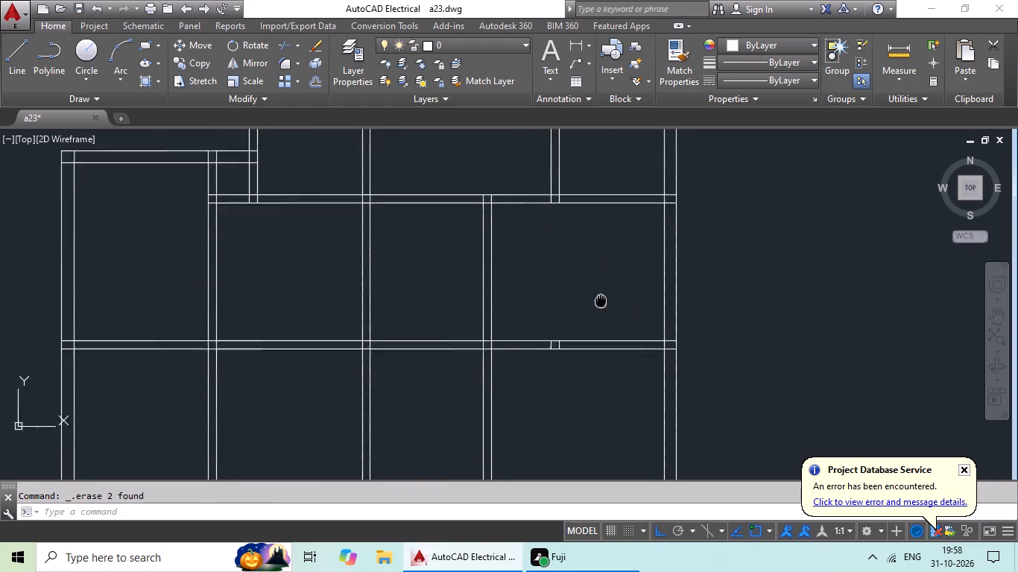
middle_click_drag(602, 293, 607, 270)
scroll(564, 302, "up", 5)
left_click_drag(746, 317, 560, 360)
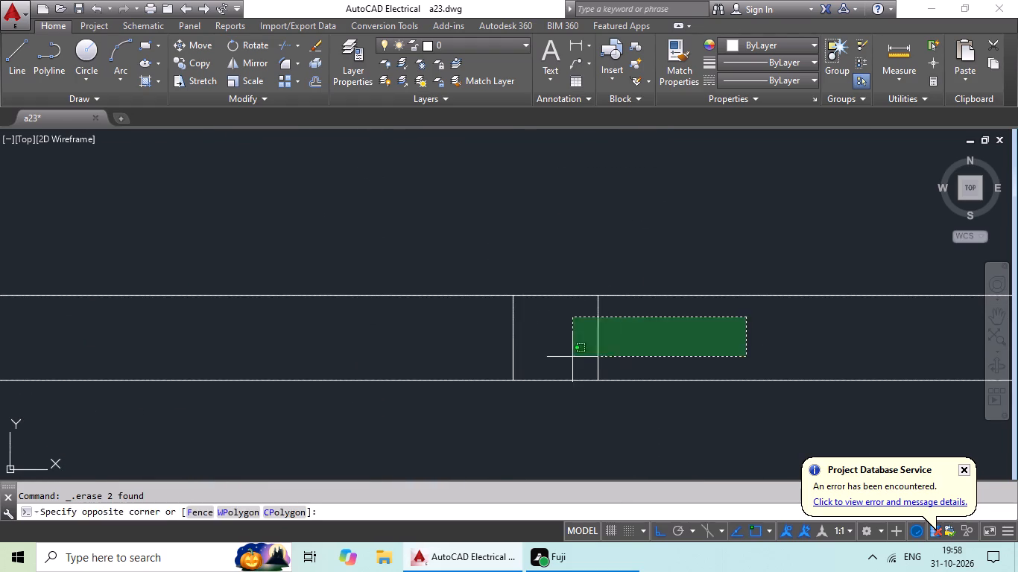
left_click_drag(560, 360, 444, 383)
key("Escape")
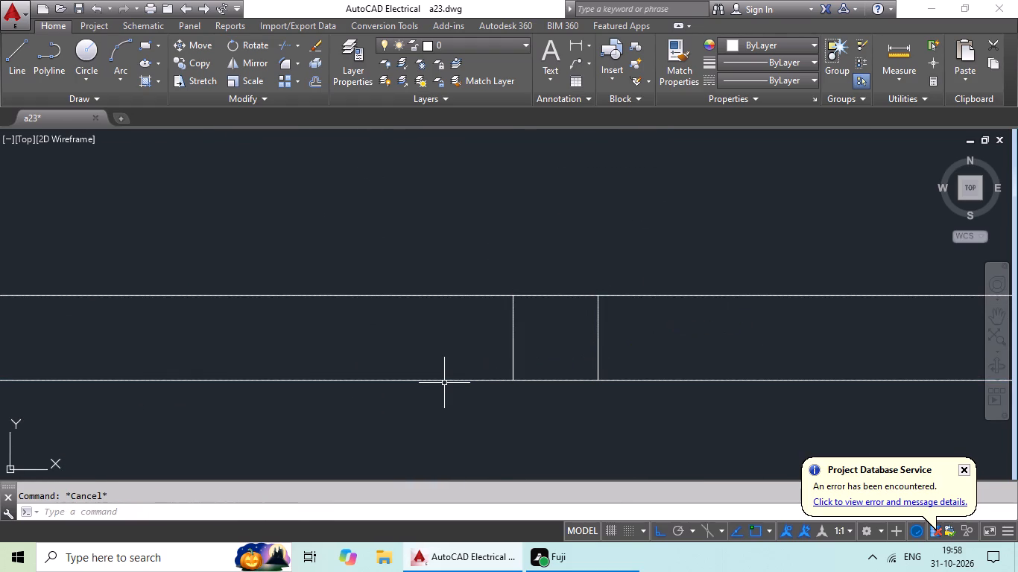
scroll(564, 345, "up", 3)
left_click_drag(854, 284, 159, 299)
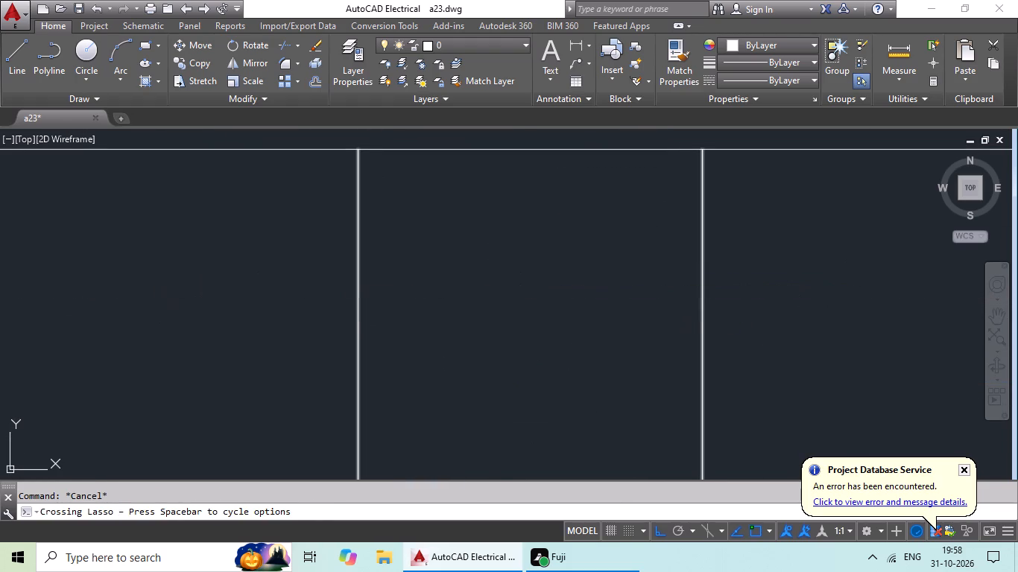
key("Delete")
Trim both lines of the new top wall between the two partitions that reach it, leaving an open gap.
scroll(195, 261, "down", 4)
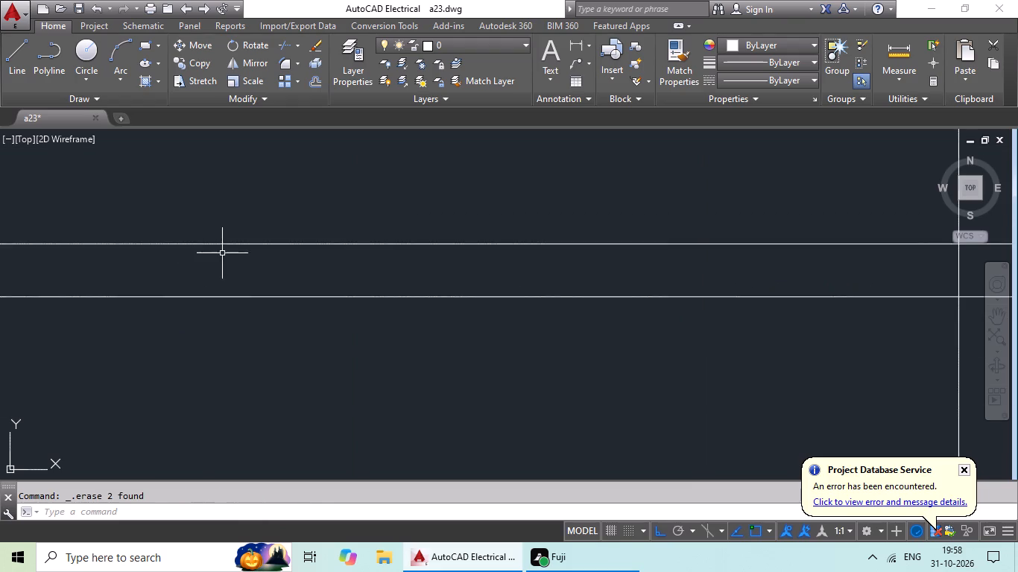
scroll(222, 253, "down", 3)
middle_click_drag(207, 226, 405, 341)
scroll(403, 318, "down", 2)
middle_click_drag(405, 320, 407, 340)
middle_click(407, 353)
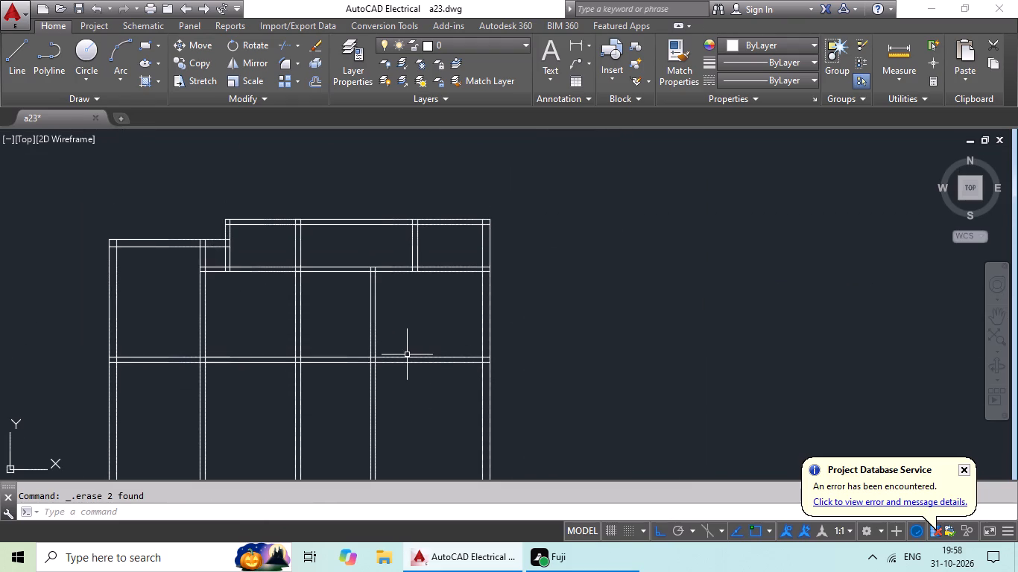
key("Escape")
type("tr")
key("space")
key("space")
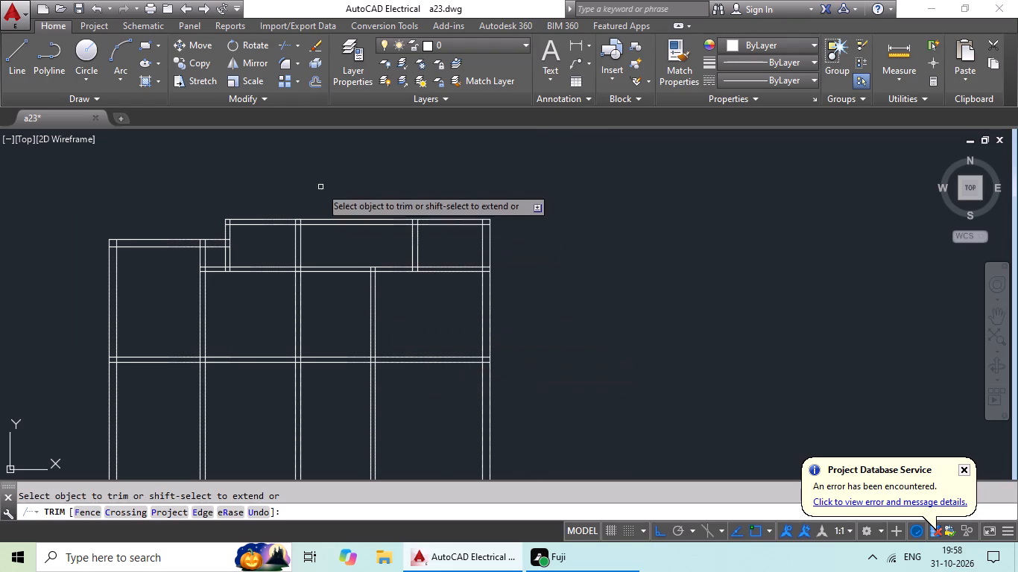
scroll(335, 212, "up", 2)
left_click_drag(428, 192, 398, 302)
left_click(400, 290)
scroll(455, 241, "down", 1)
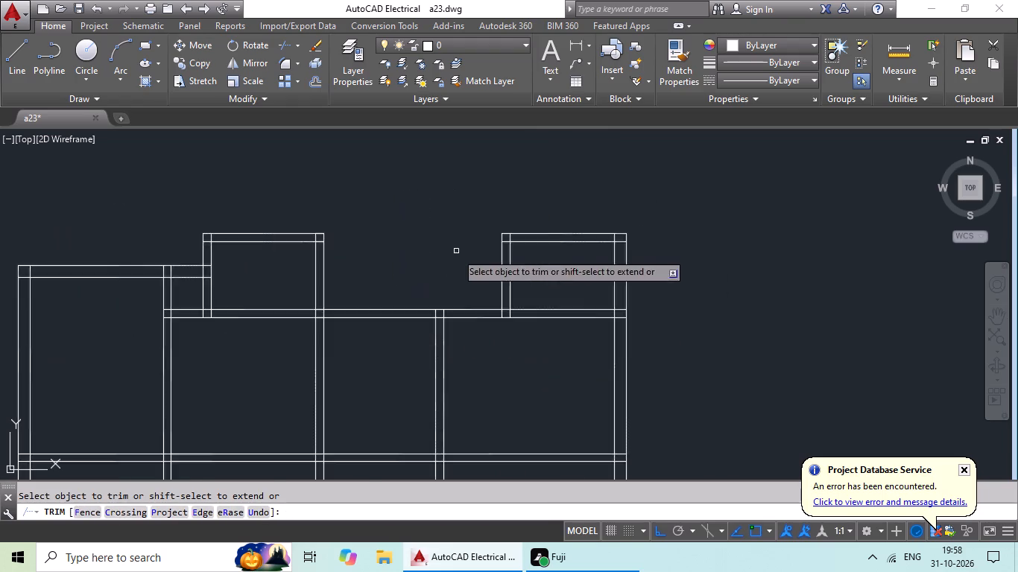
Select the entire floor plan and erase it.
scroll(456, 252, "down", 1)
middle_click_drag(470, 338, 485, 295)
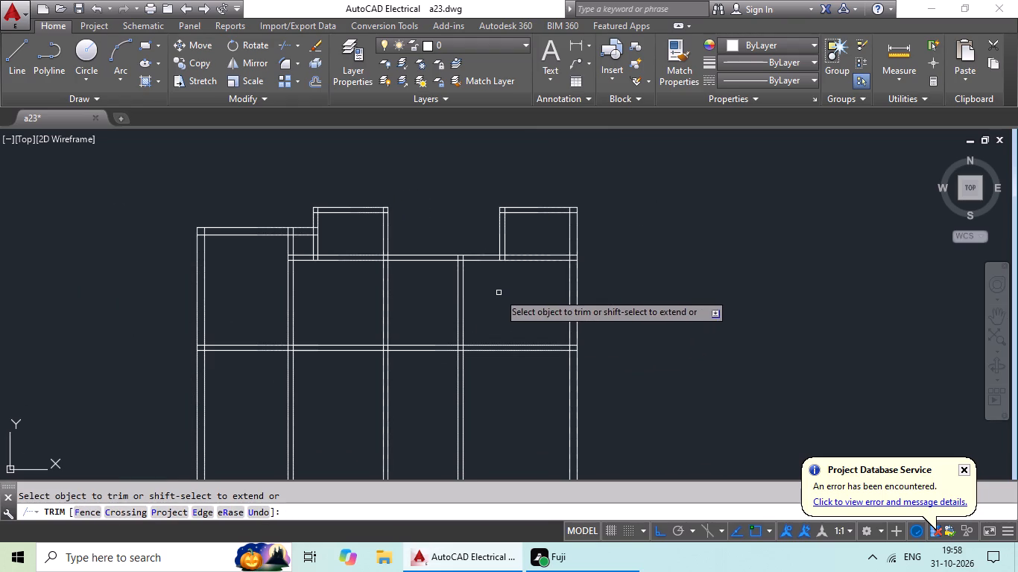
middle_click_drag(499, 292, 595, 269)
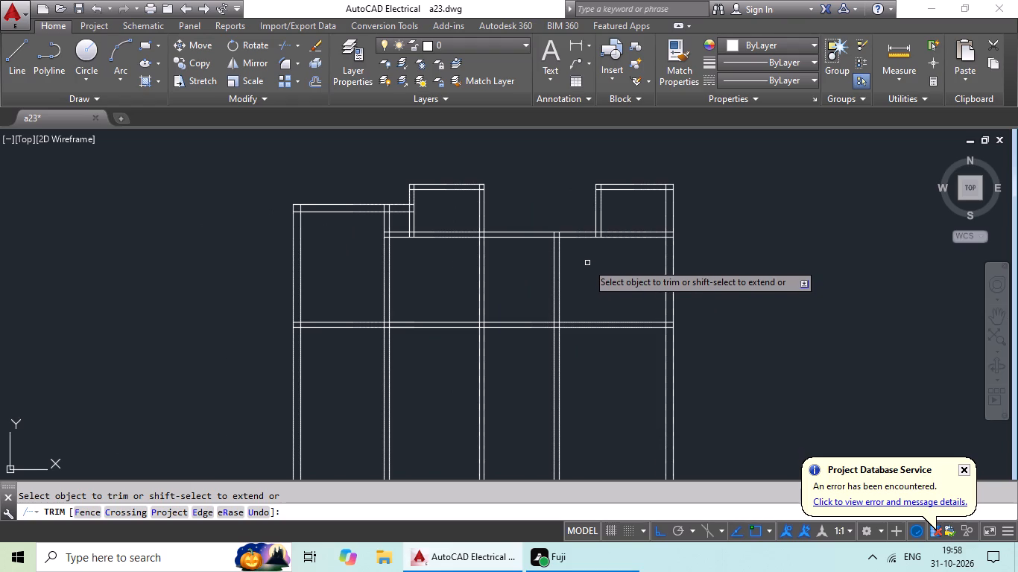
scroll(592, 238, "down", 2)
middle_click_drag(582, 252, 391, 244)
middle_click_drag(385, 238, 402, 195)
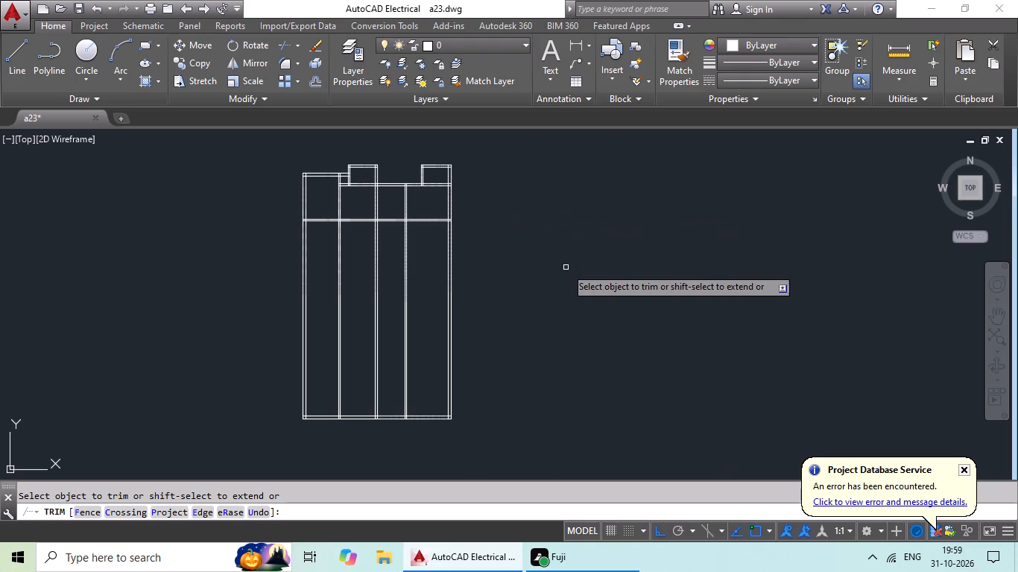
scroll(568, 258, "down", 2)
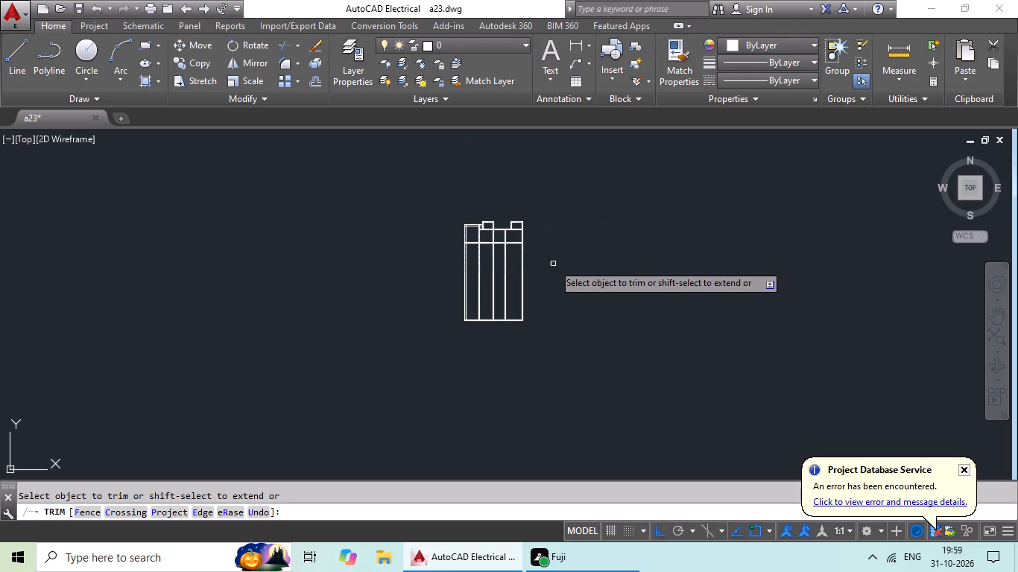
key("Escape")
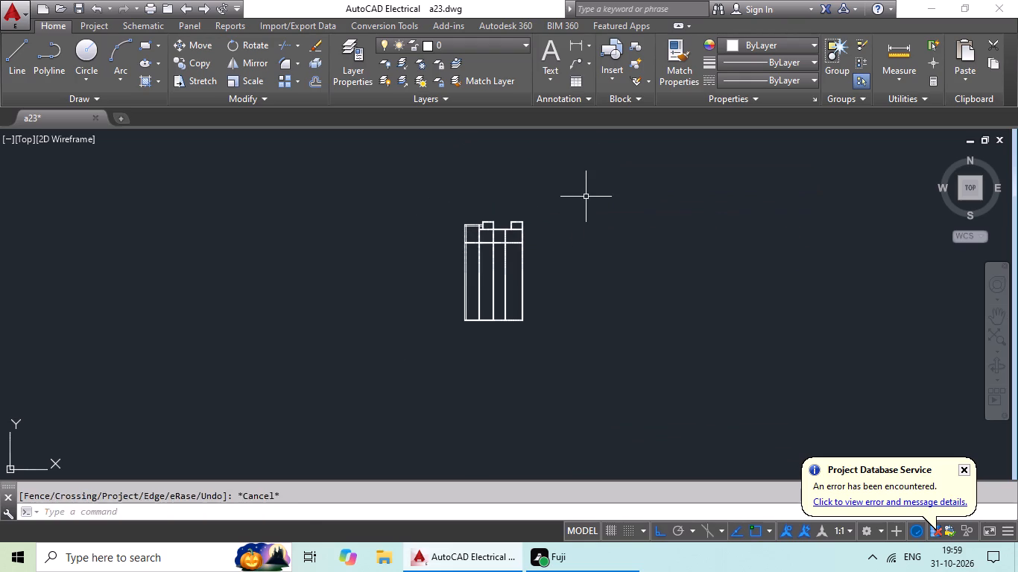
key("Escape")
left_click_drag(588, 192, 717, 324)
left_click_drag(700, 203, 385, 301)
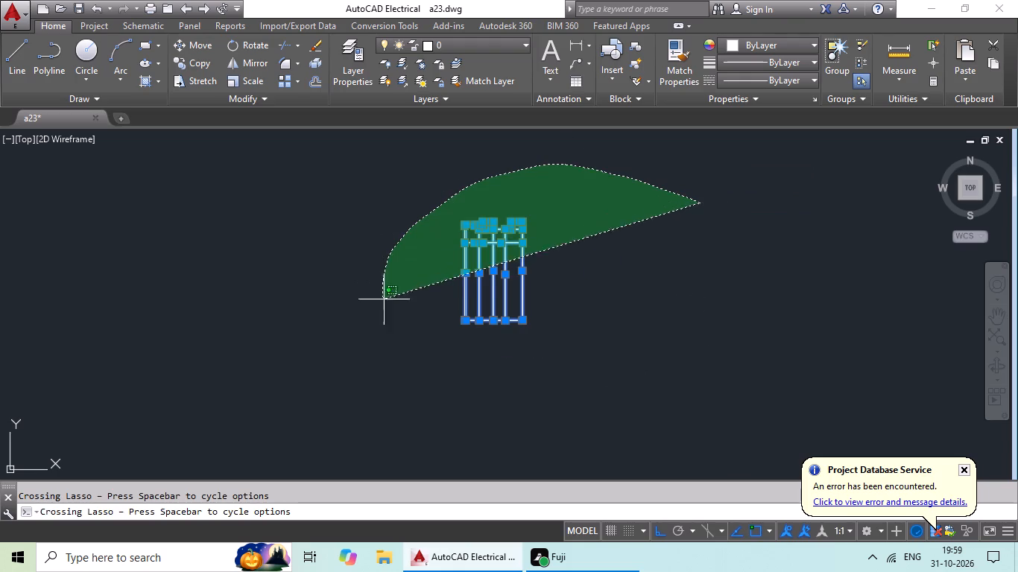
left_click_drag(385, 301, 667, 371)
key("Delete")
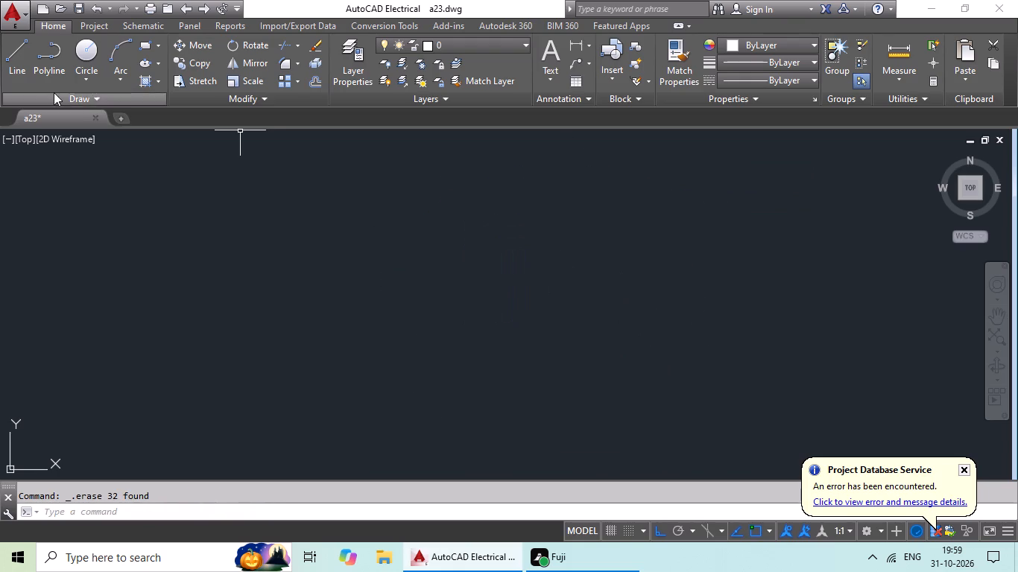
Draw a closed rectangular outline 38' wide and 63' high with the Line command.
left_click(10, 61)
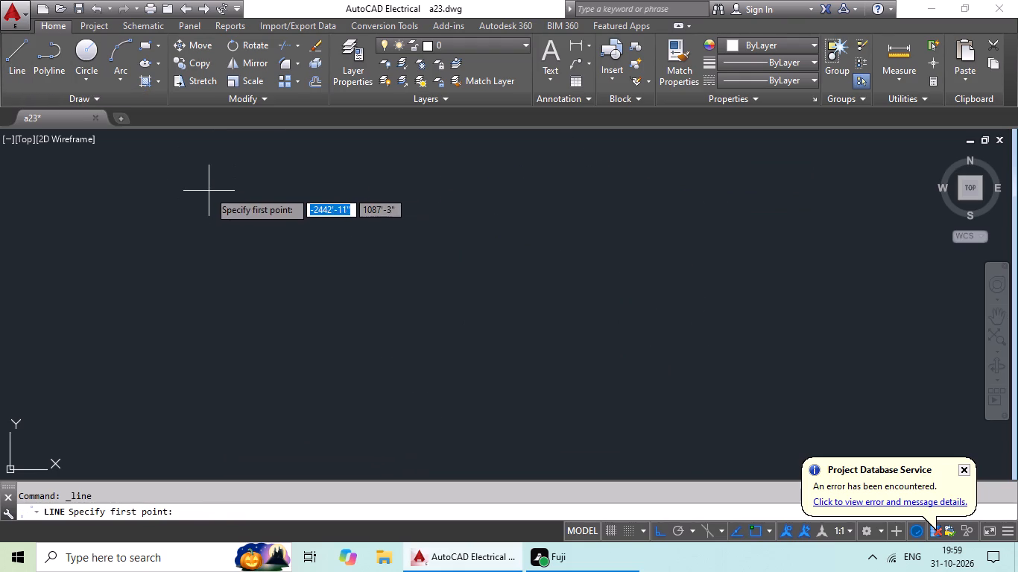
left_click(215, 186)
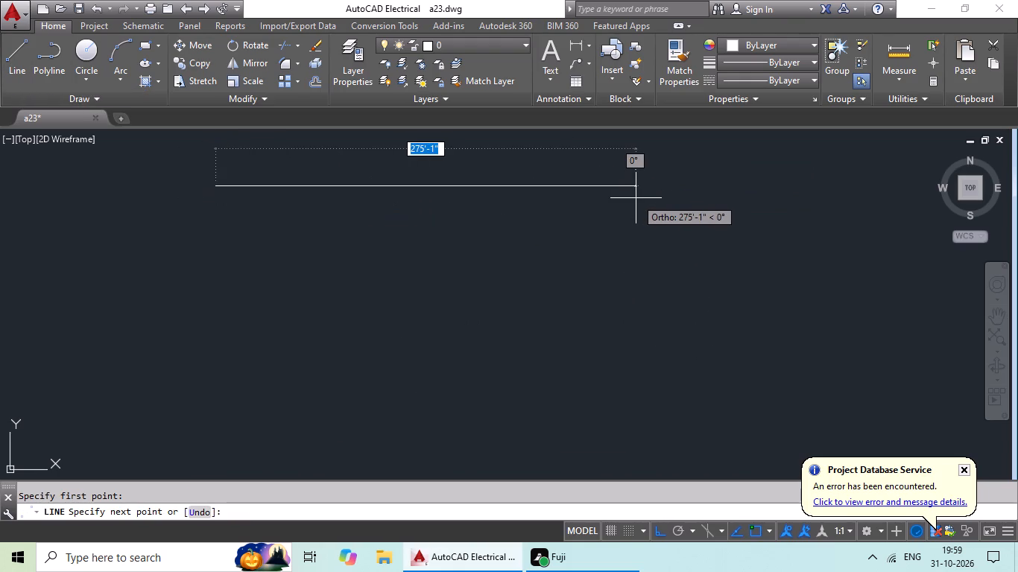
type("38'")
key("Return")
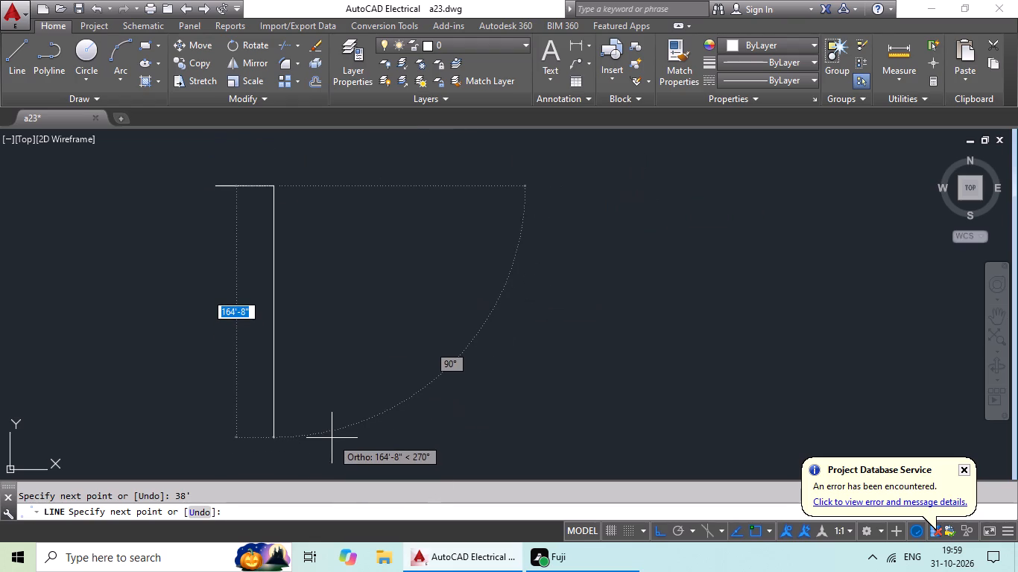
type("63'")
key("Return")
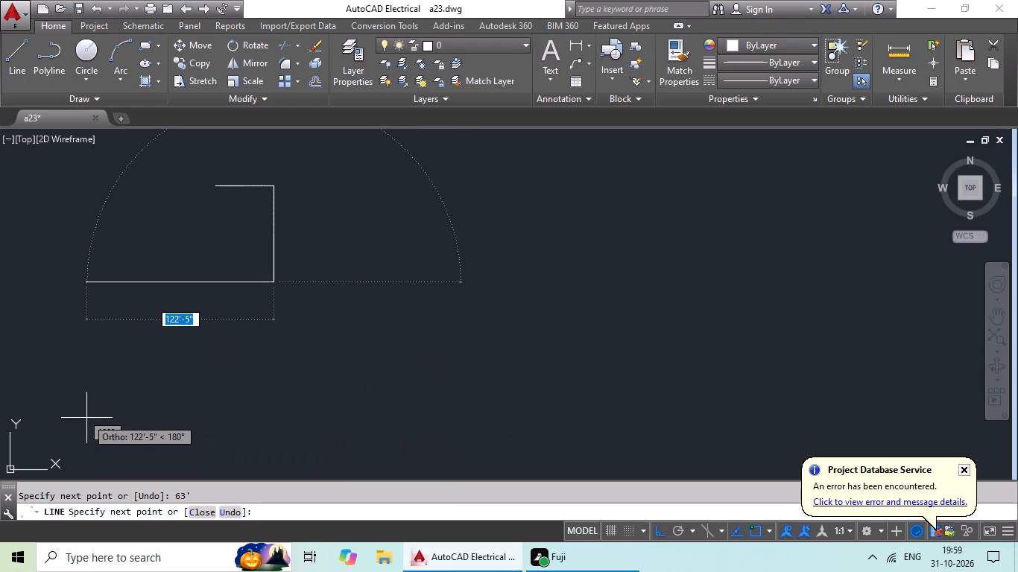
type("38'")
key("Return")
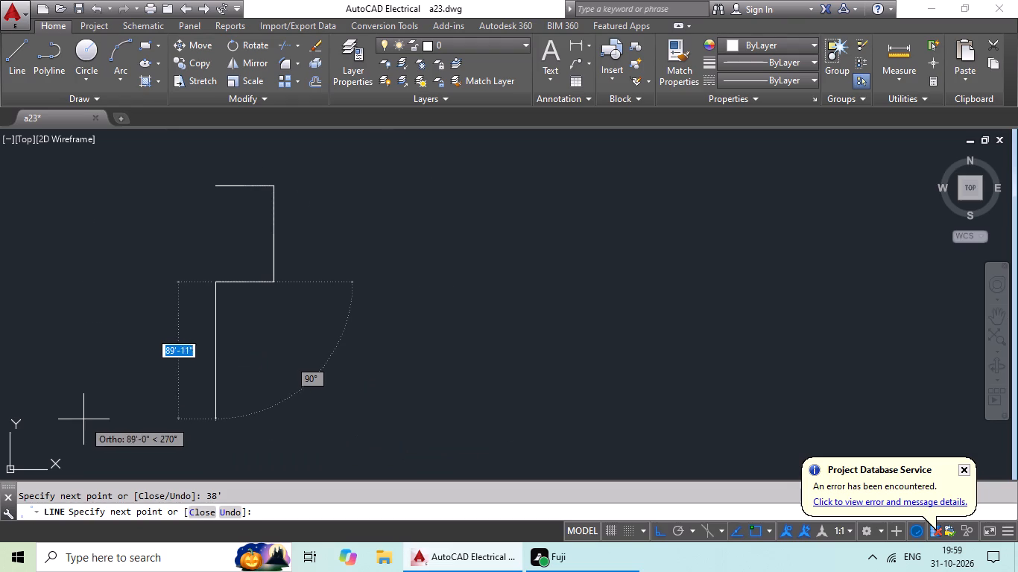
scroll(212, 191, "up", 3)
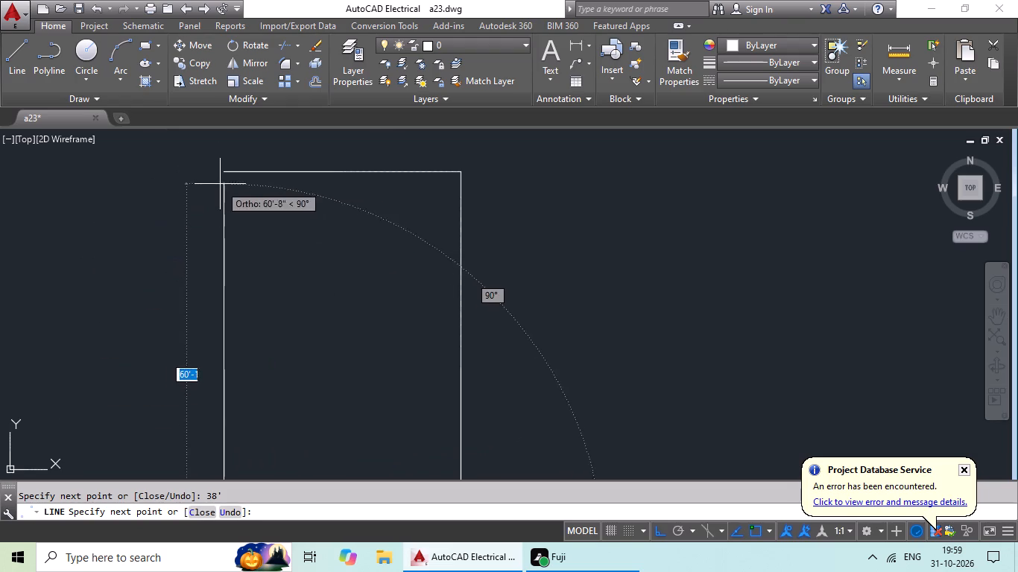
left_click(224, 168)
key("Escape")
key("Escape")
Offset all four outline edges inward by 9" to form the outer walls.
scroll(295, 239, "down", 2)
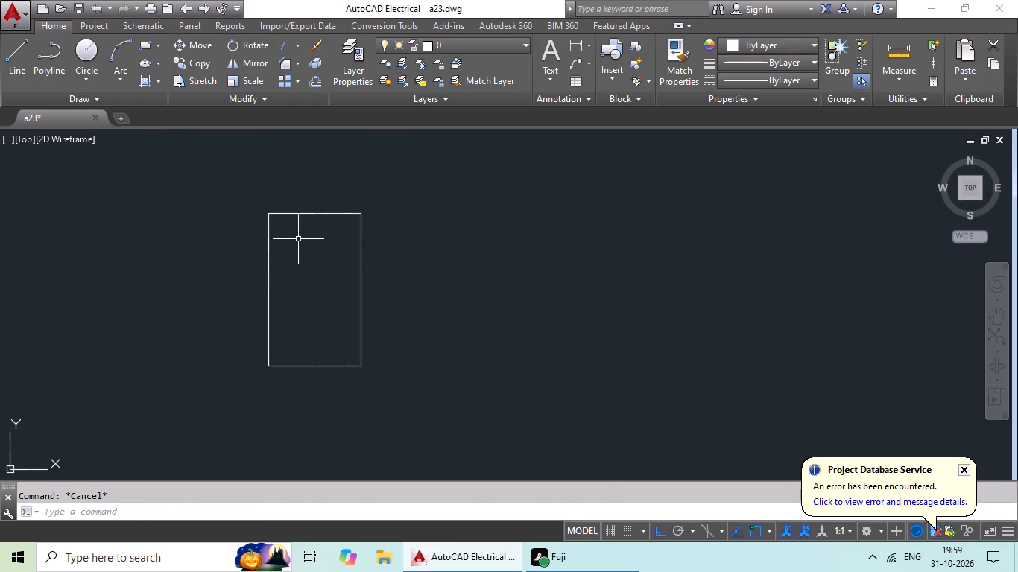
middle_click_drag(299, 239, 364, 238)
scroll(351, 242, "up", 2)
key("Escape")
middle_click_drag(355, 244, 344, 208)
scroll(341, 199, "down", 1)
key("Escape")
key("Escape")
key("o")
key("Return")
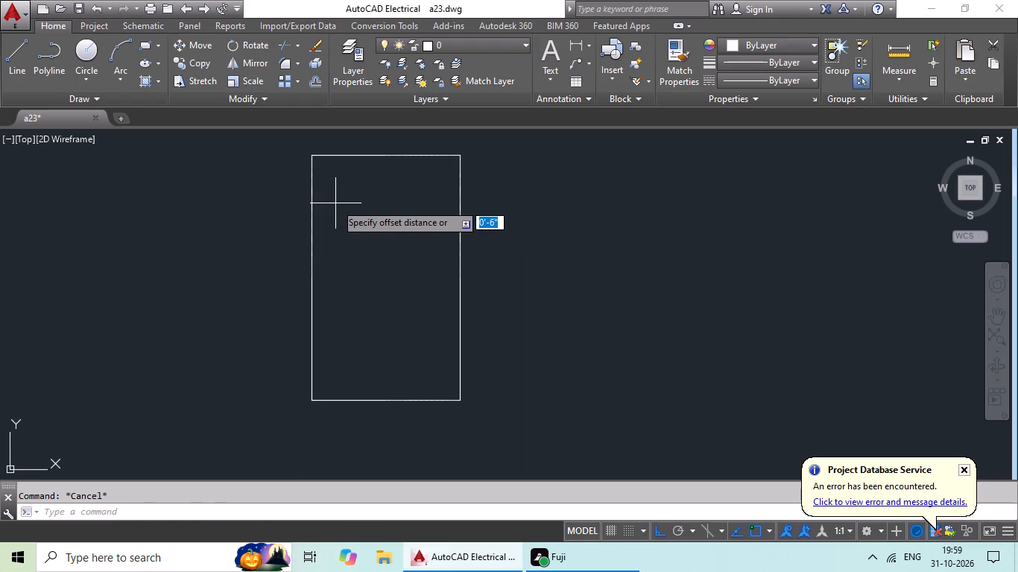
type("9\"")
key("Return")
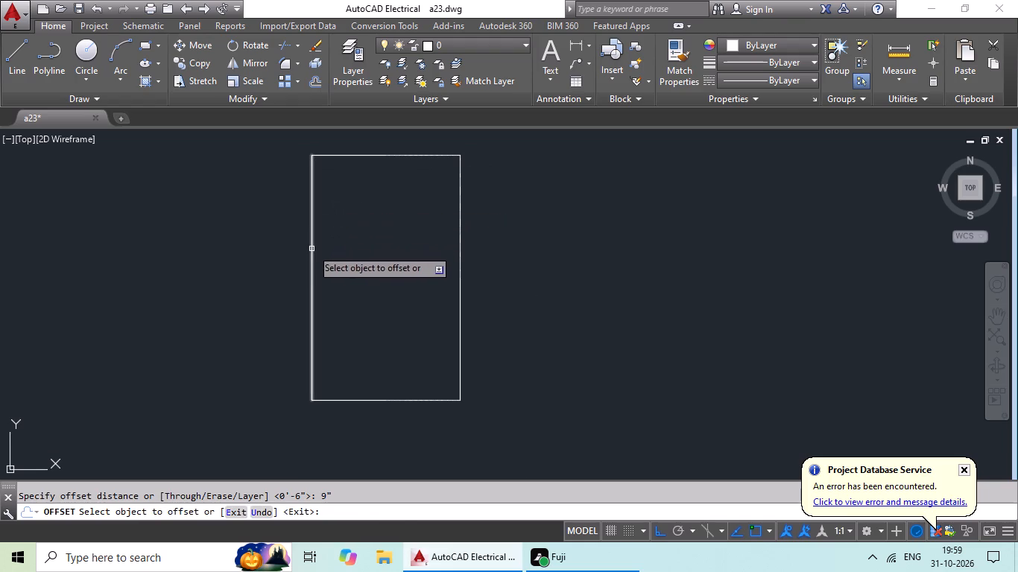
left_click_drag(312, 249, 335, 249)
left_click_drag(351, 249, 382, 209)
left_click_drag(409, 155, 397, 215)
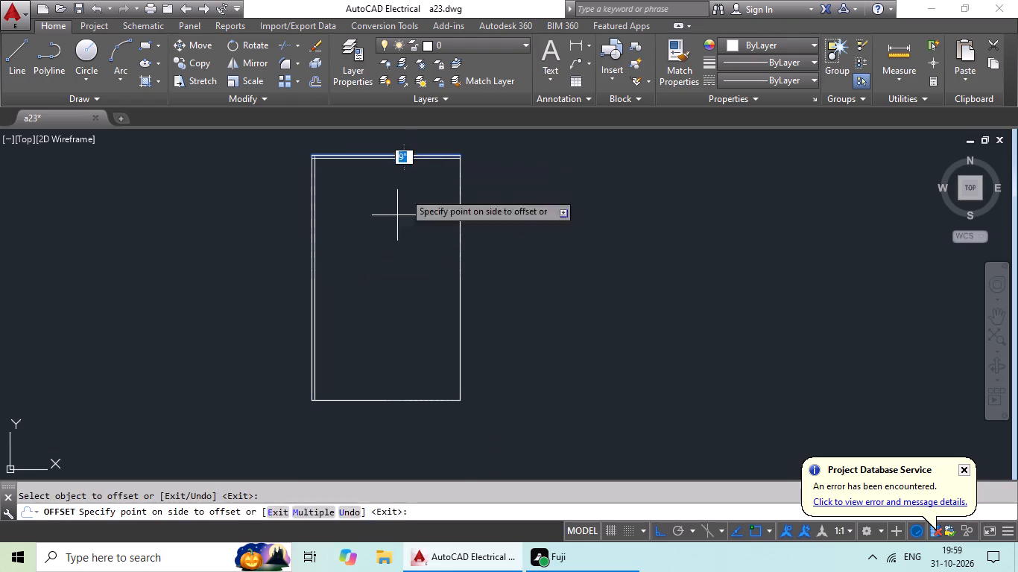
left_click_drag(397, 215, 393, 229)
left_click(387, 244)
left_click_drag(458, 229, 414, 261)
left_click_drag(367, 284, 367, 317)
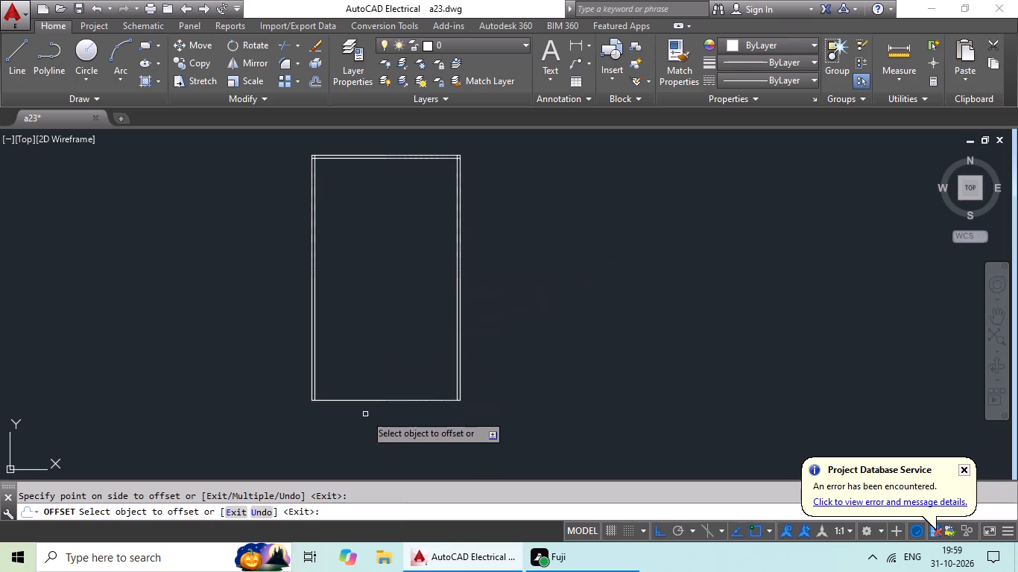
left_click_drag(370, 400, 382, 374)
left_click(398, 322)
middle_click_drag(392, 250, 388, 340)
key("Escape")
key("Escape")
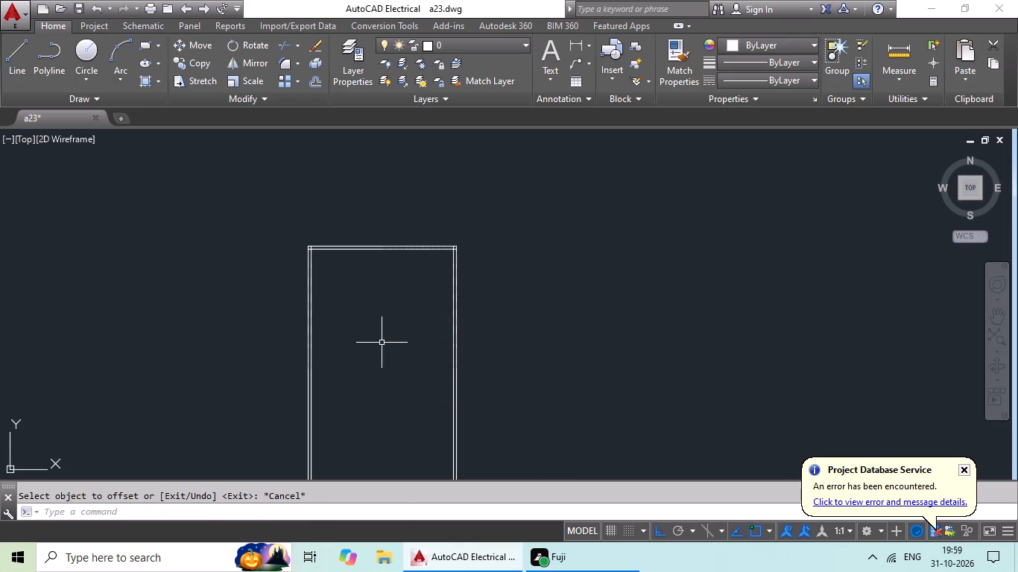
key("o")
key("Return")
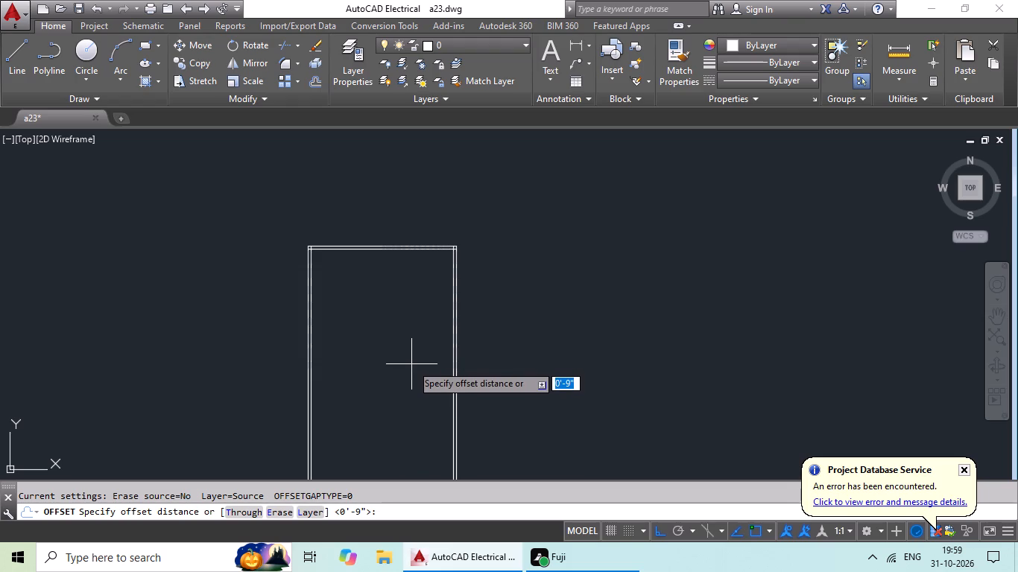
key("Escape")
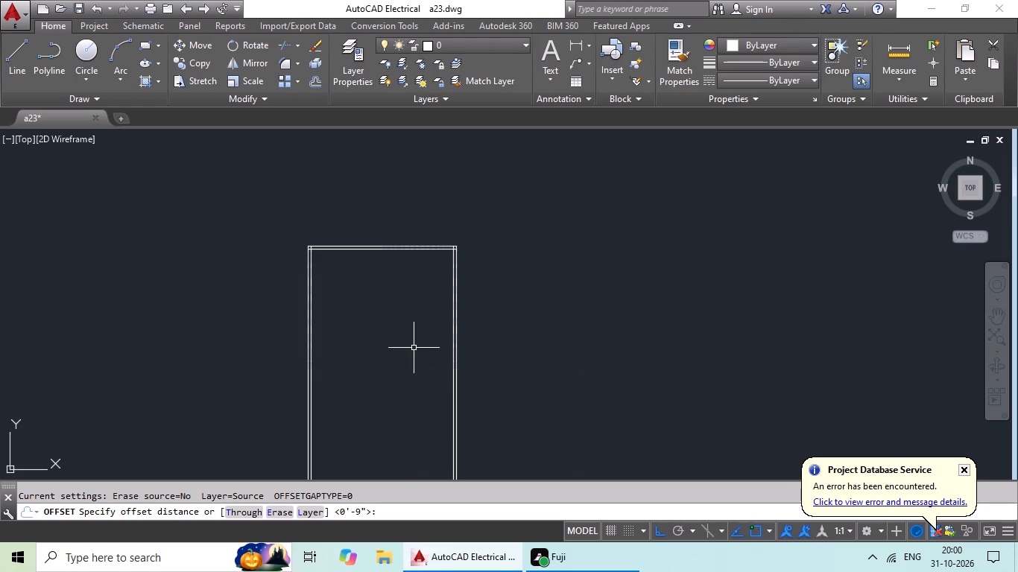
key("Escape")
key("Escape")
Offset the inner line of the left outer wall 8'4" into the plan to place the first partition line.
key("o")
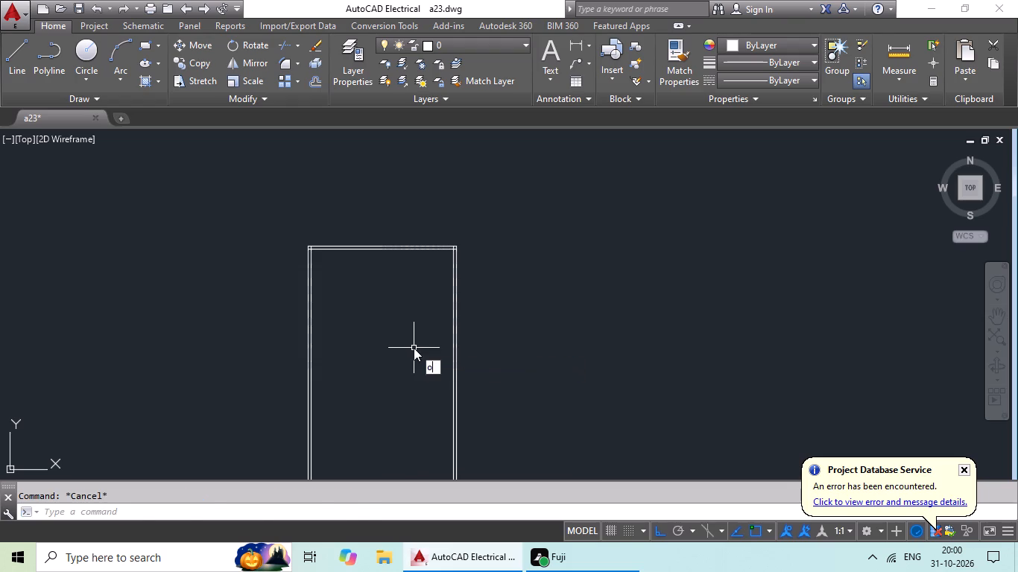
key("Return")
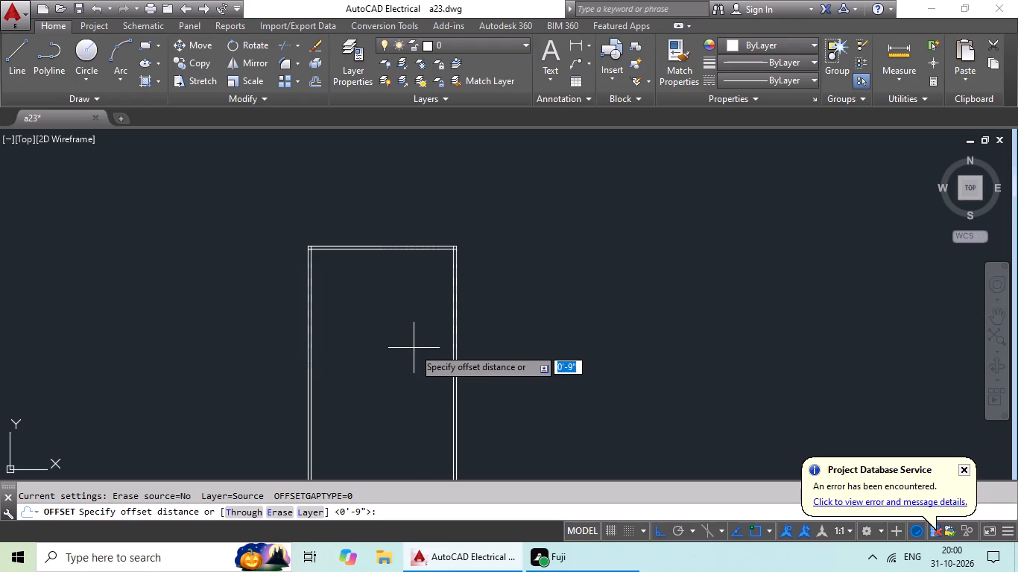
type("8'4\"")
key("Return")
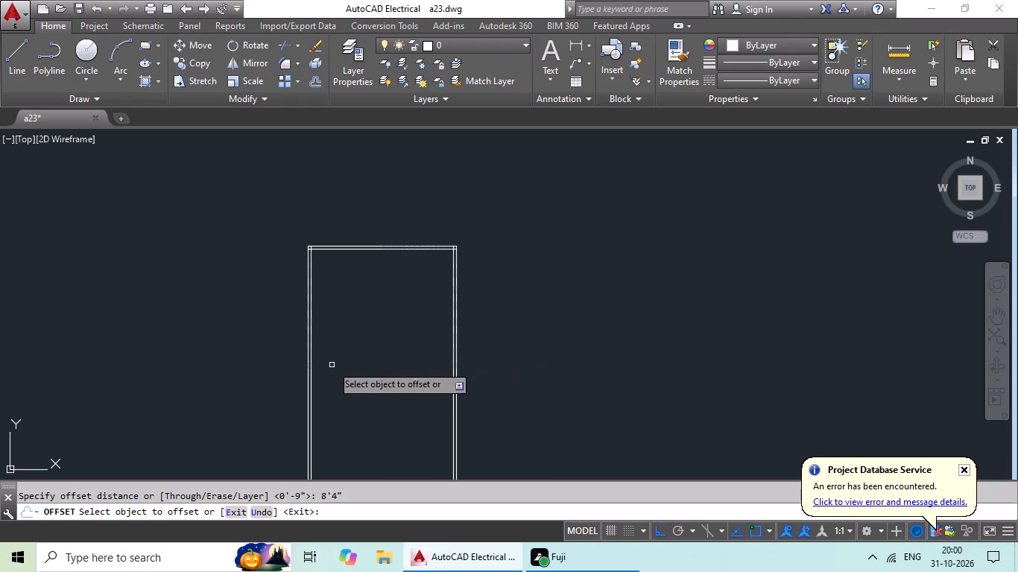
left_click_drag(310, 336, 341, 329)
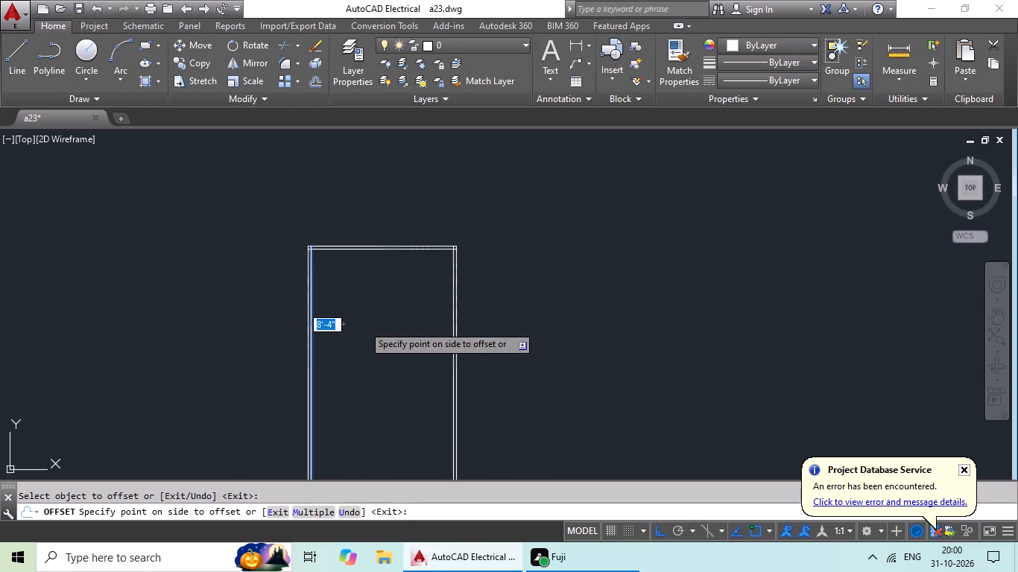
left_click(363, 325)
key("Escape")
key("Escape")
Offset the new partition line 6" toward the right outer wall to give the first partition its thickness.
key("o")
key("Return")
type("6\"")
key("Return")
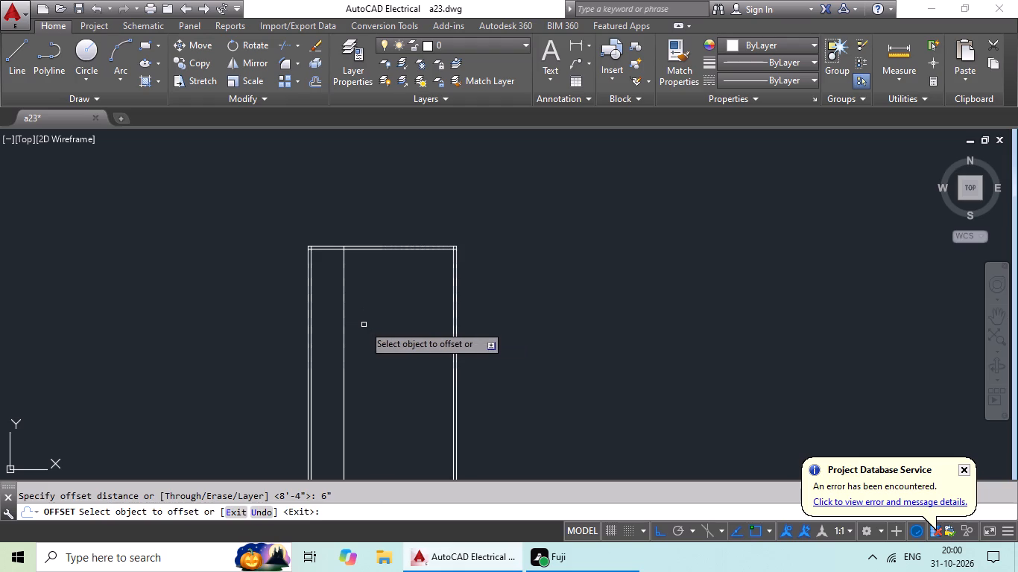
left_click_drag(343, 337, 350, 337)
left_click(404, 336)
key("Escape")
key("Escape")
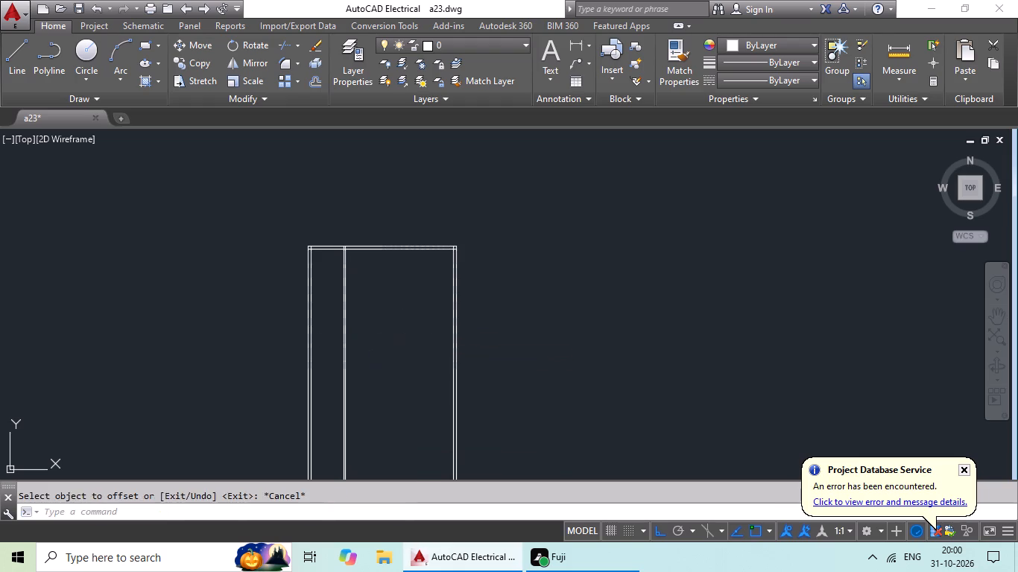
key("Escape")
Offset the first partition's right-hand line 9' toward the right outer wall to place the second partition line.
key("o")
key("Return")
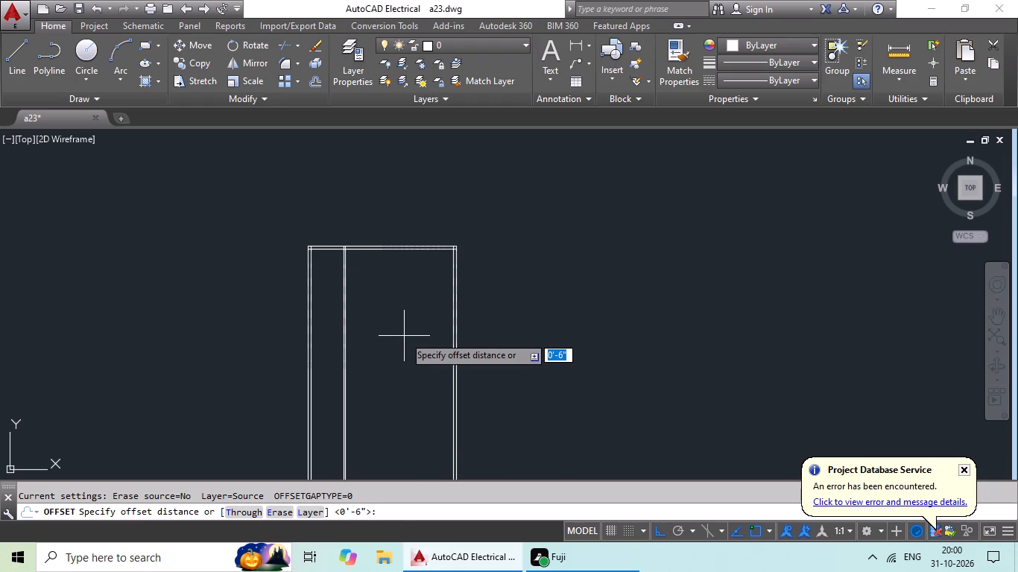
type("9'")
key("Return")
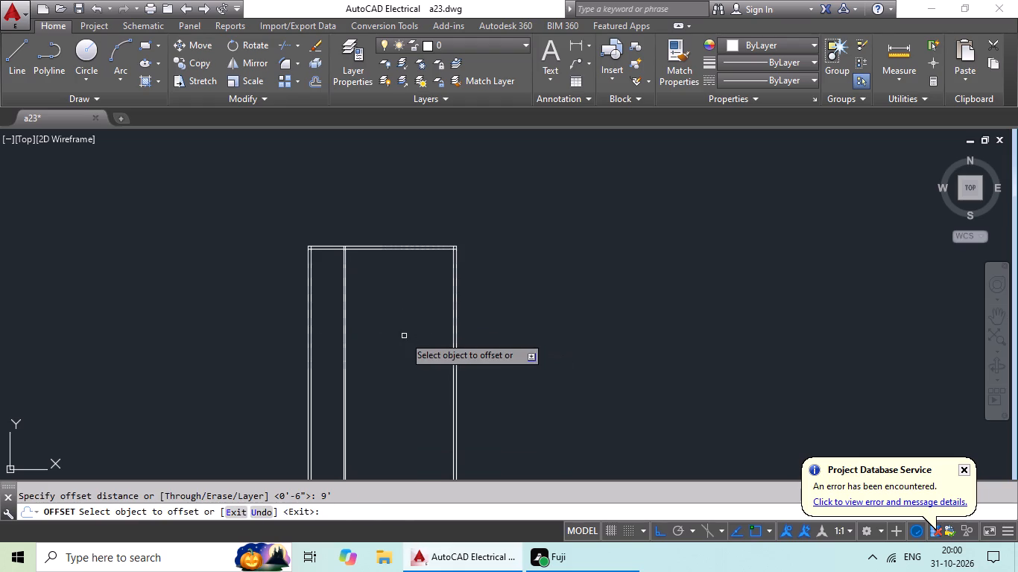
scroll(358, 381, "up", 2)
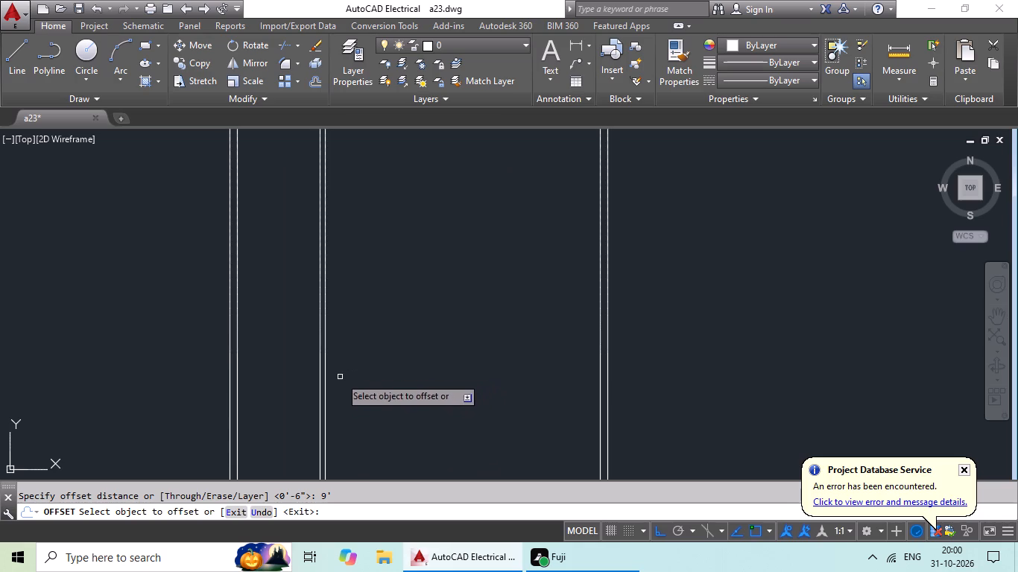
left_click_drag(326, 396, 357, 393)
left_click(531, 392)
key("Escape")
key("Escape")
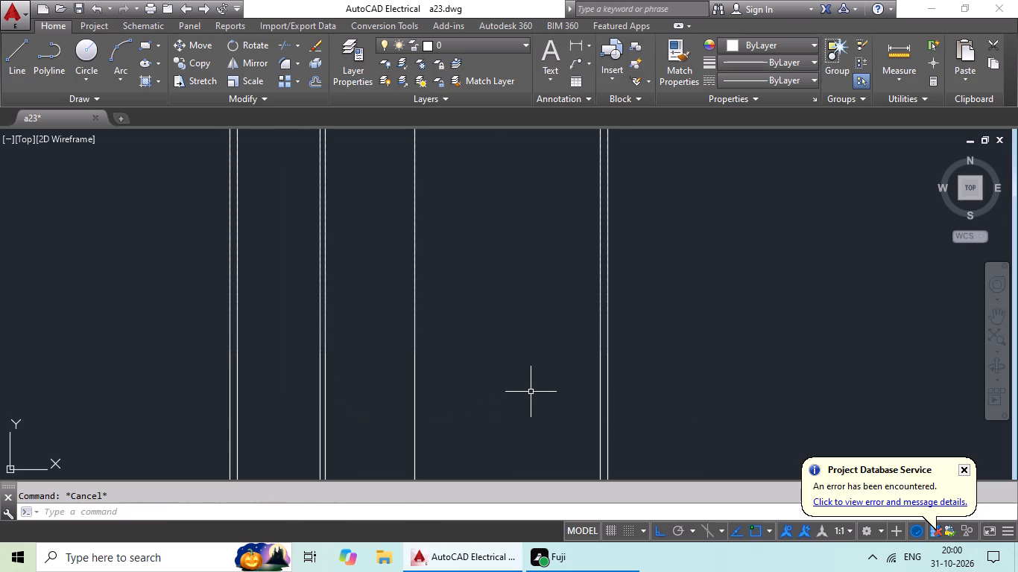
Offset the second partition line 6" toward the right outer wall to give that partition its thickness.
key("o")
key("Return")
type("6\"")
key("Return")
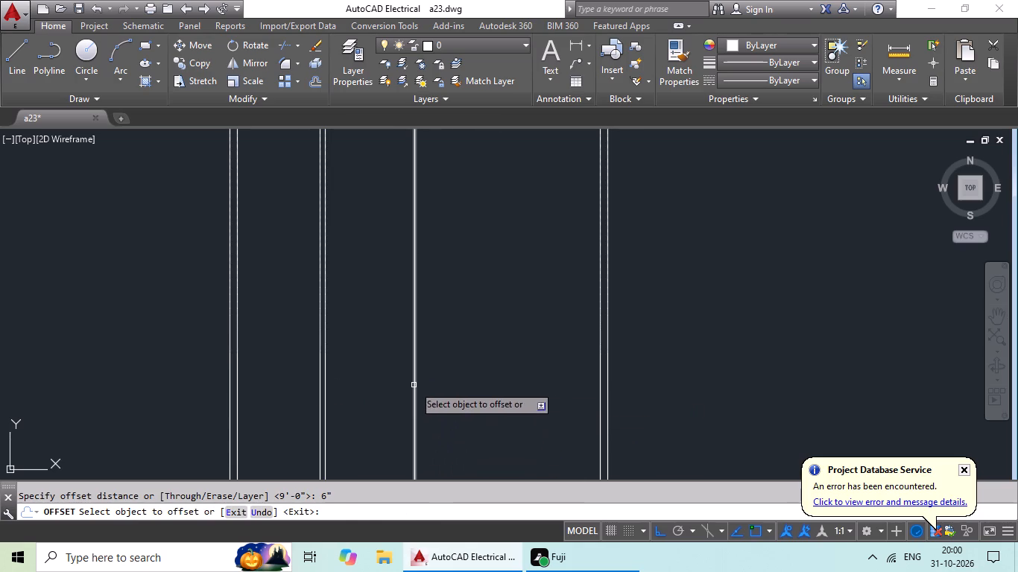
left_click_drag(414, 385, 446, 377)
left_click(484, 369)
scroll(488, 366, "down", 3)
middle_click_drag(489, 360, 450, 413)
scroll(455, 331, "up", 2)
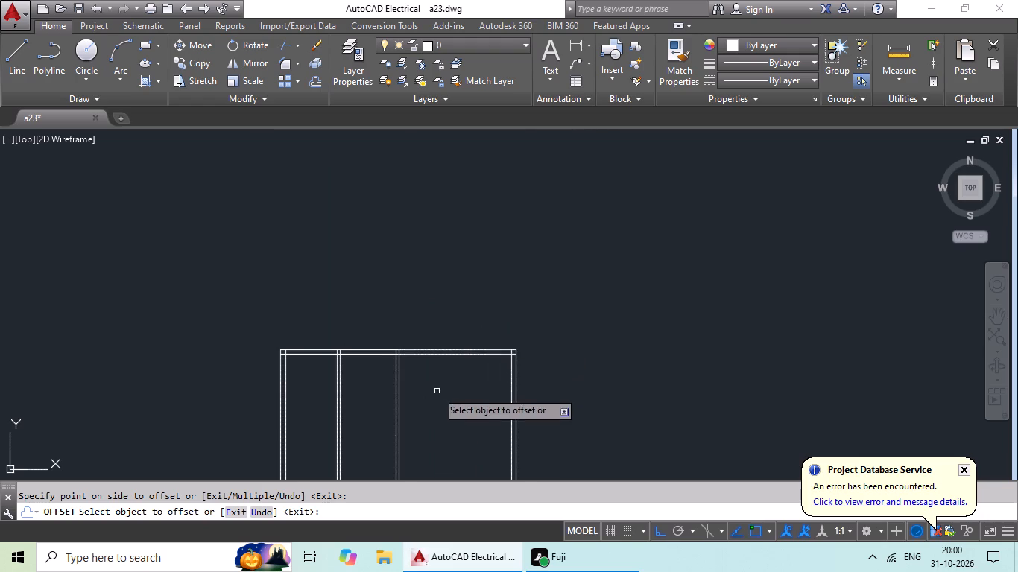
middle_click_drag(438, 386, 450, 363)
key("Escape")
Offset the second partition's right-hand line 7' toward the right outer wall to place the third partition line.
key("o")
key("Return")
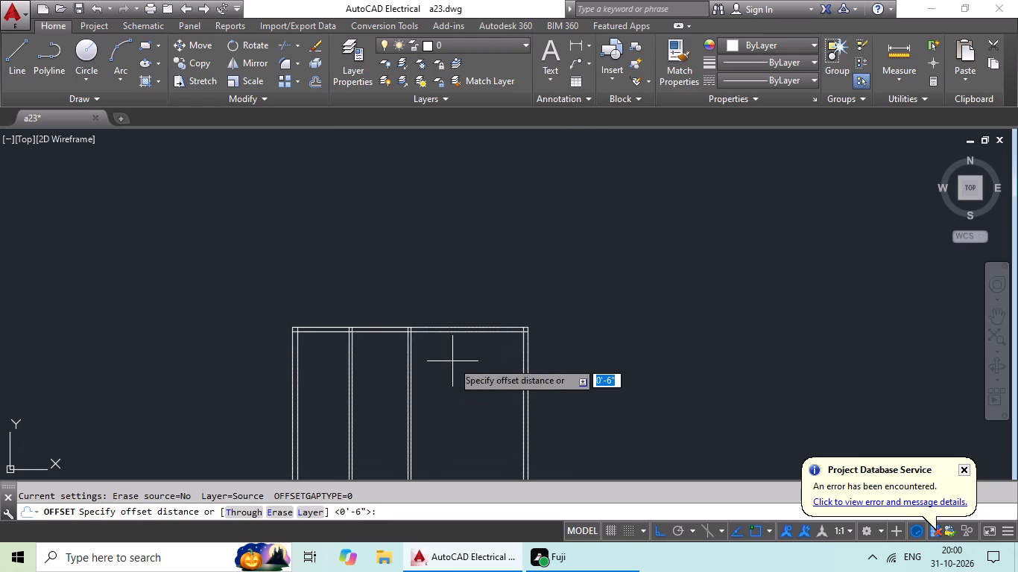
type("7'")
key("Return")
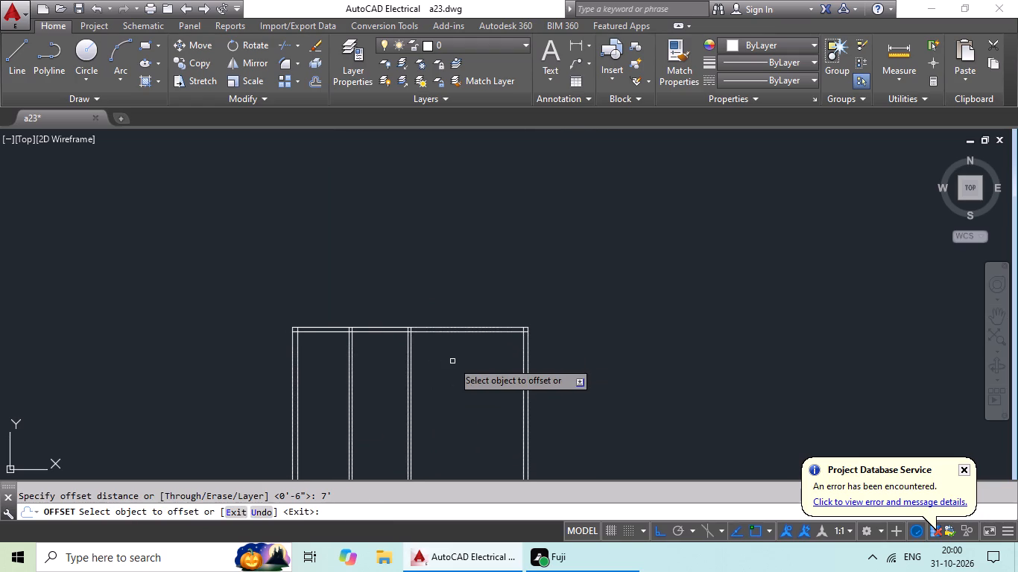
left_click(411, 407)
left_click(469, 399)
key("Escape")
key("Escape")
Offset the third partition line 6" toward the right outer wall to give that partition its thickness.
key("o")
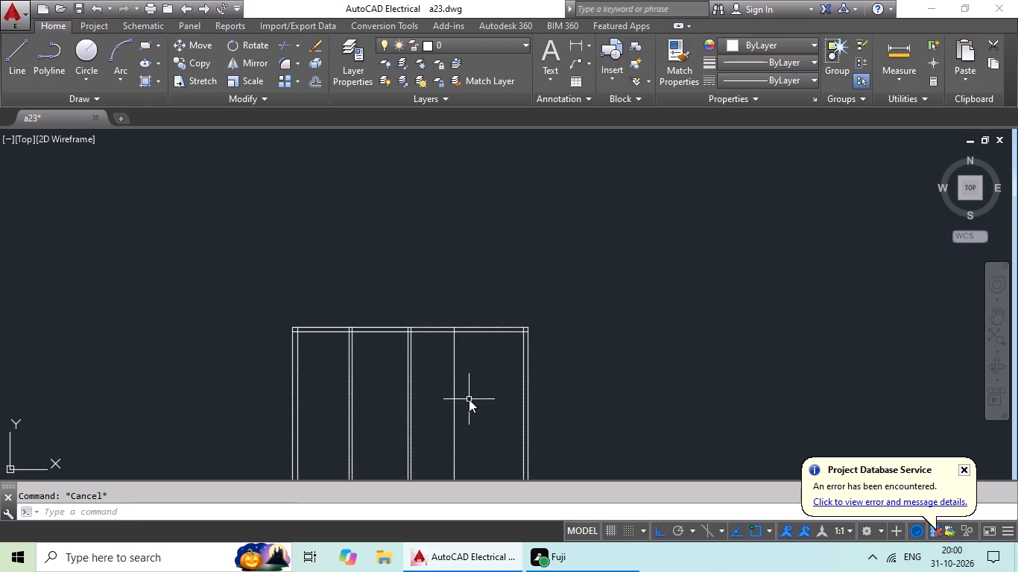
key("Return")
type("6\"")
key("Return")
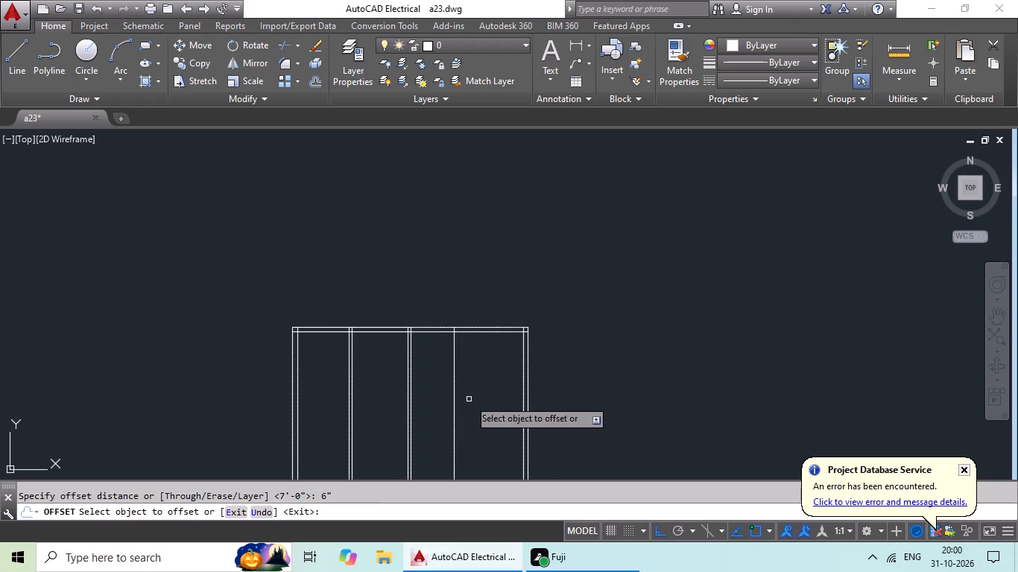
left_click(453, 418)
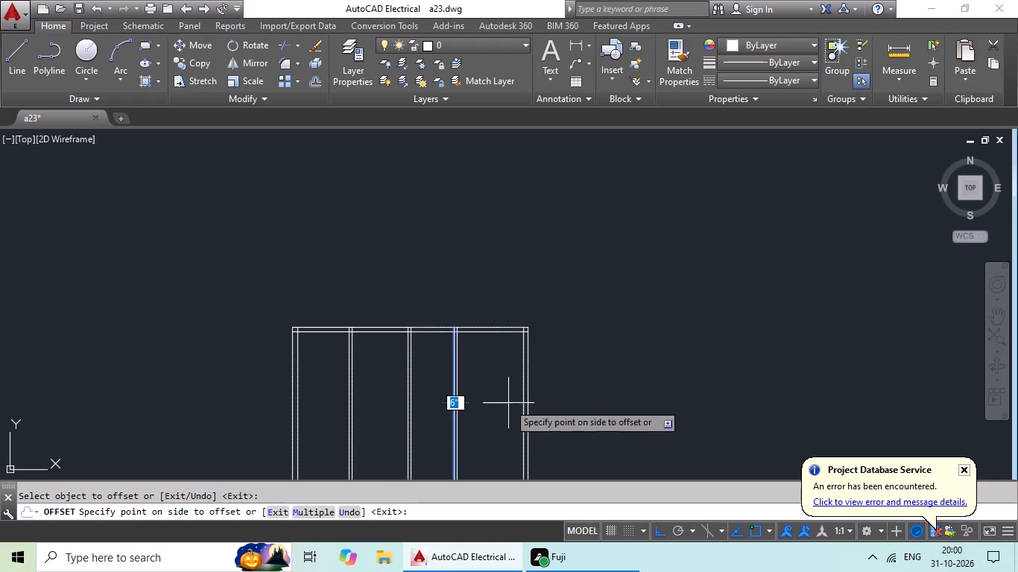
left_click(508, 403)
scroll(455, 363, "up", 3)
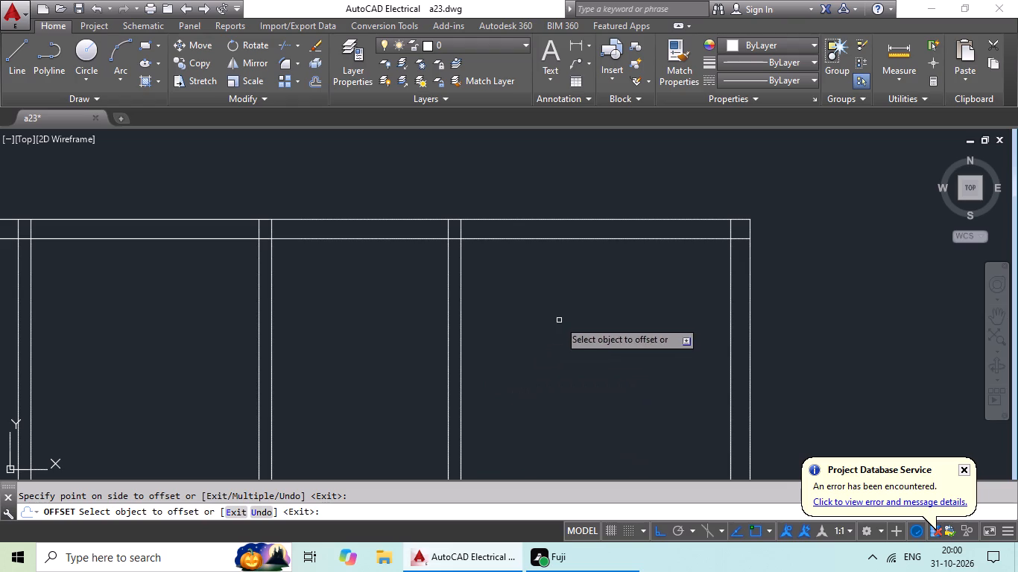
middle_click_drag(605, 312, 537, 349)
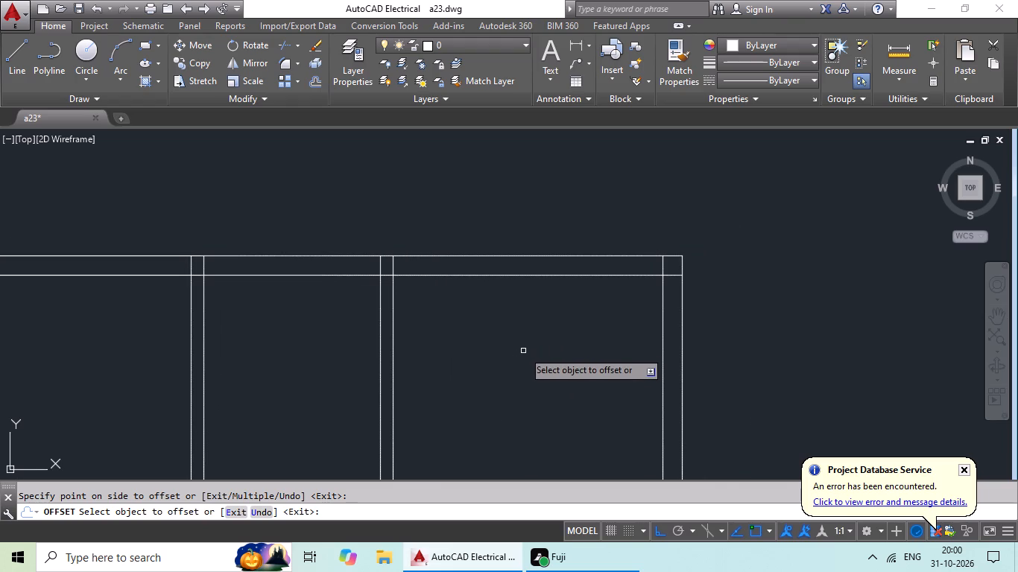
key("Escape")
Offset the top outer wall's outer line 1'6" outward, above the floor plan.
scroll(528, 338, "down", 2)
middle_click_drag(528, 337, 530, 296)
middle_click_drag(530, 331, 543, 285)
key("Escape")
key("Escape")
key("Escape")
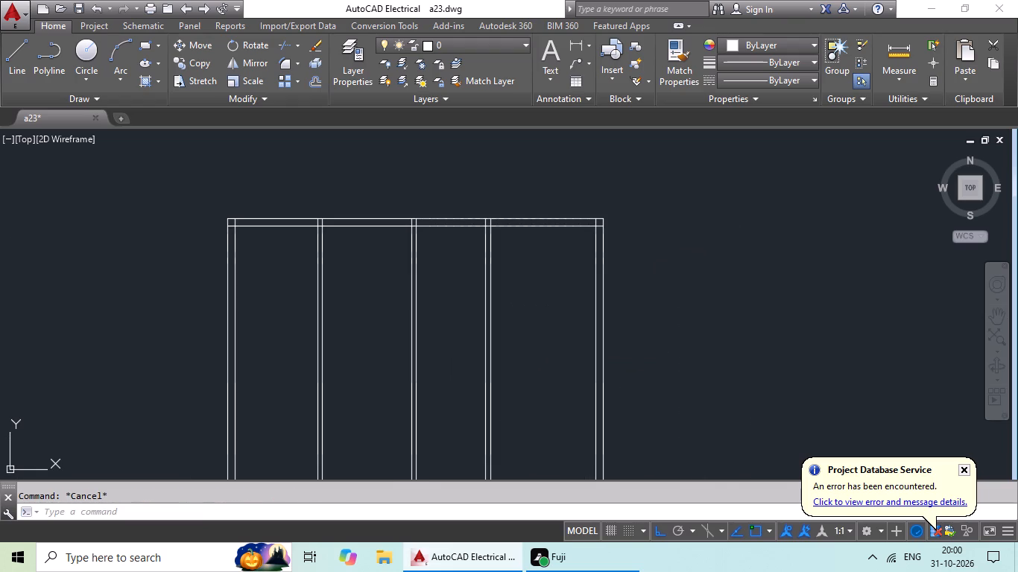
key("o")
key("Return")
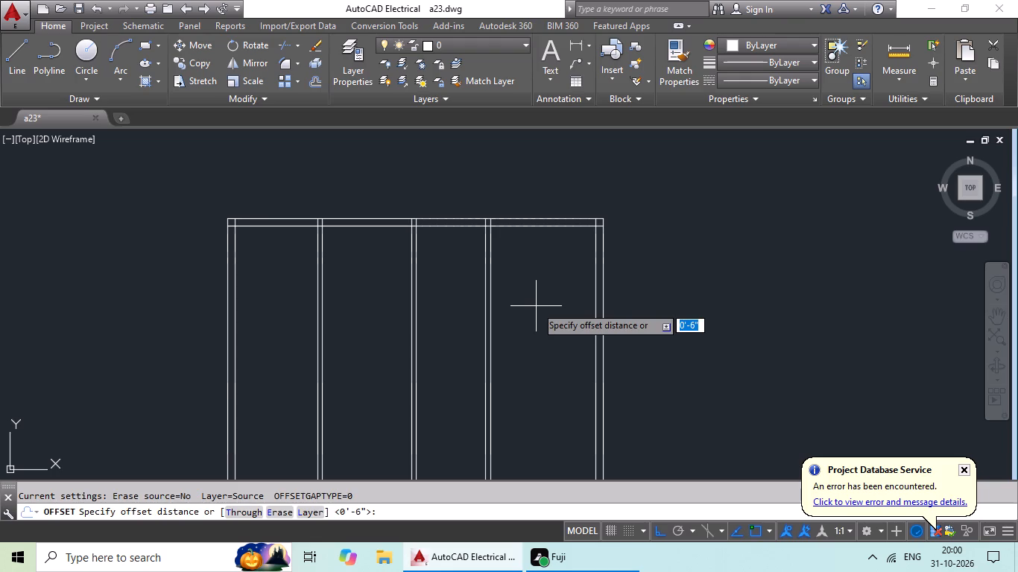
type("1'6\"")
key("Return")
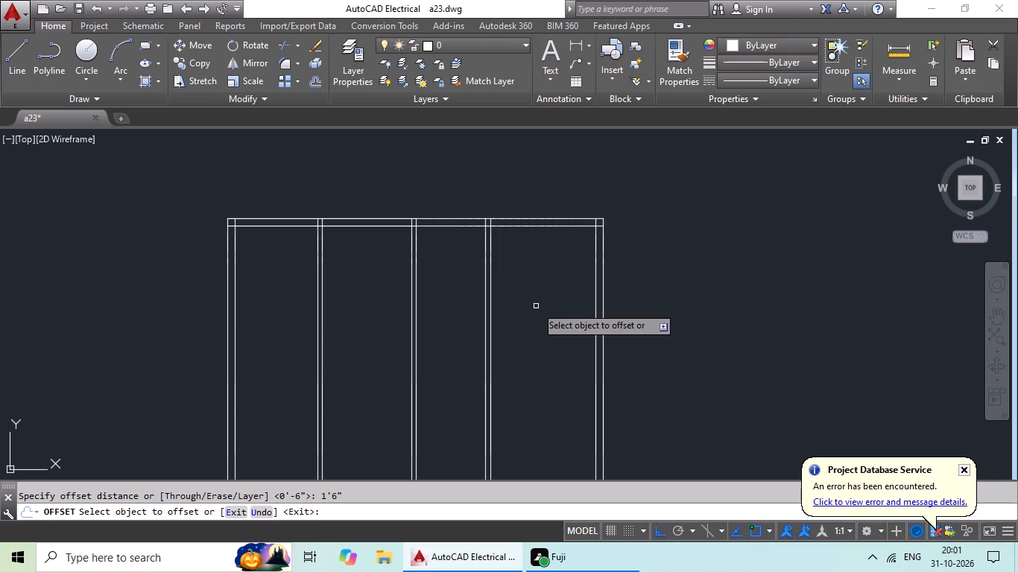
left_click(559, 217)
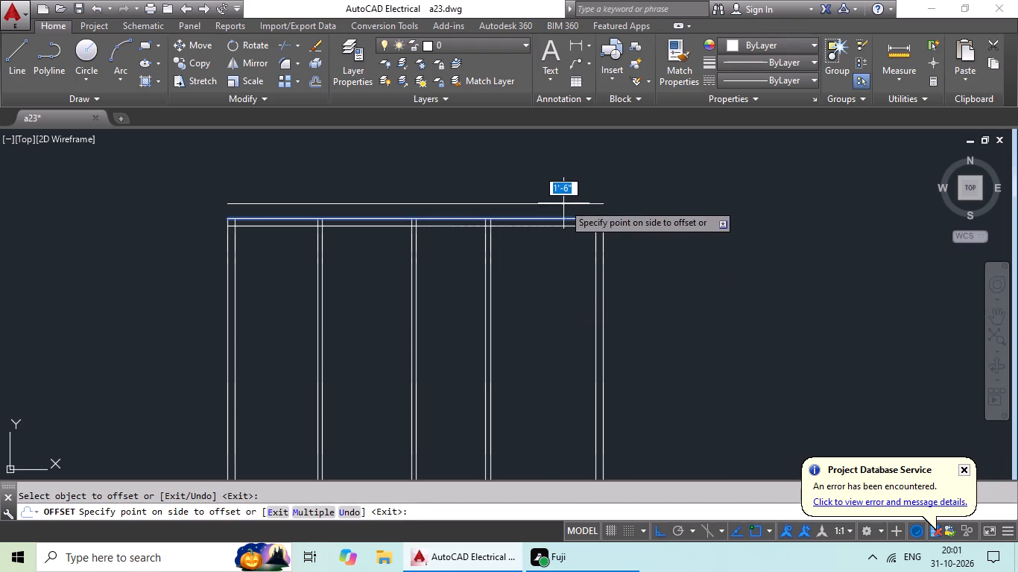
left_click(563, 203)
key("Escape")
key("Escape")
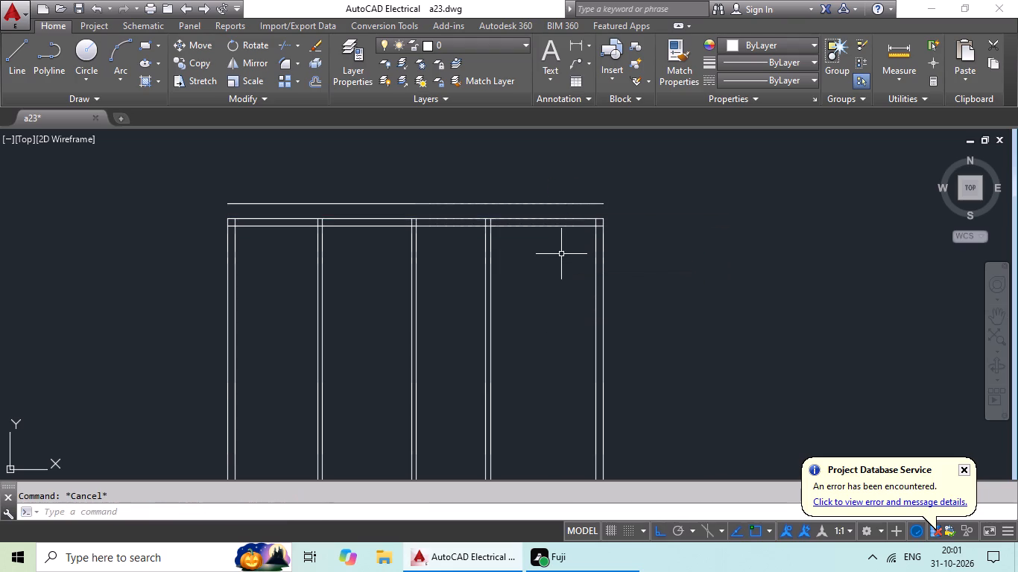
Offset the top outer wall's inner line 2' downward into the rooms.
key("o")
key("Return")
type("2'")
key("Return")
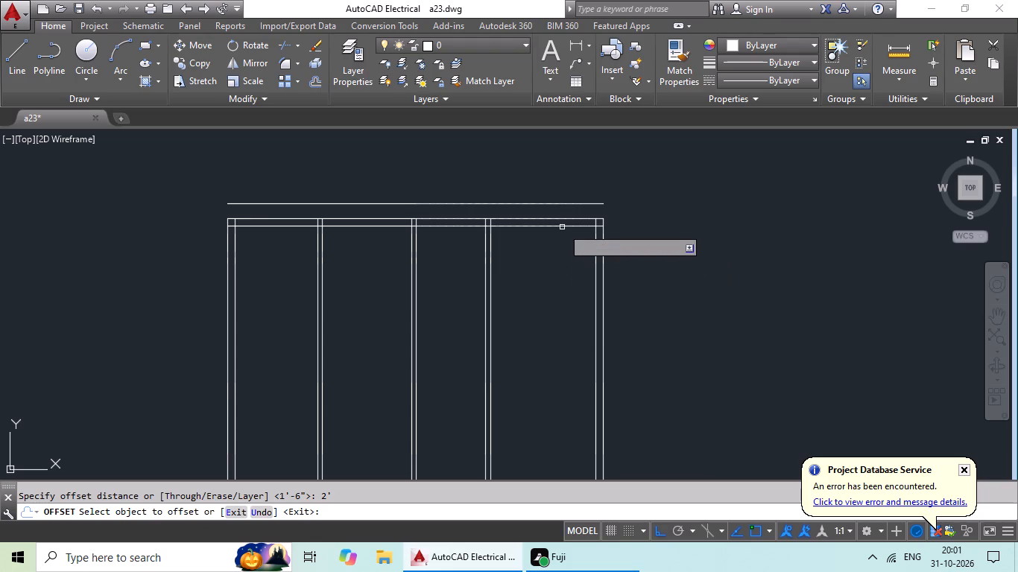
left_click(559, 226)
left_click(558, 292)
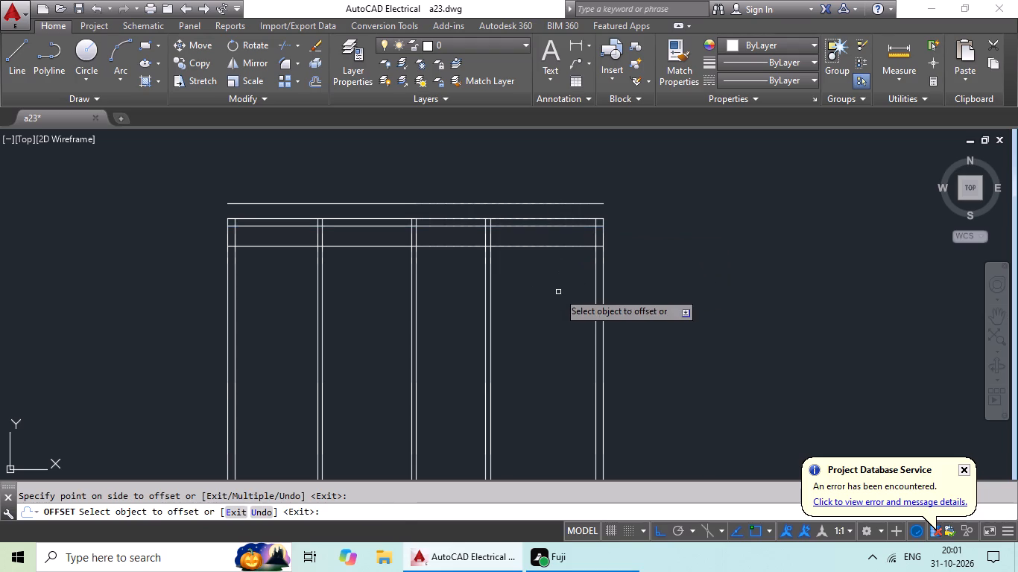
key("Escape")
key("Escape")
Offset the right outer wall's inner line and the second partition's left-hand line 6'6" toward the left outer wall.
key("o")
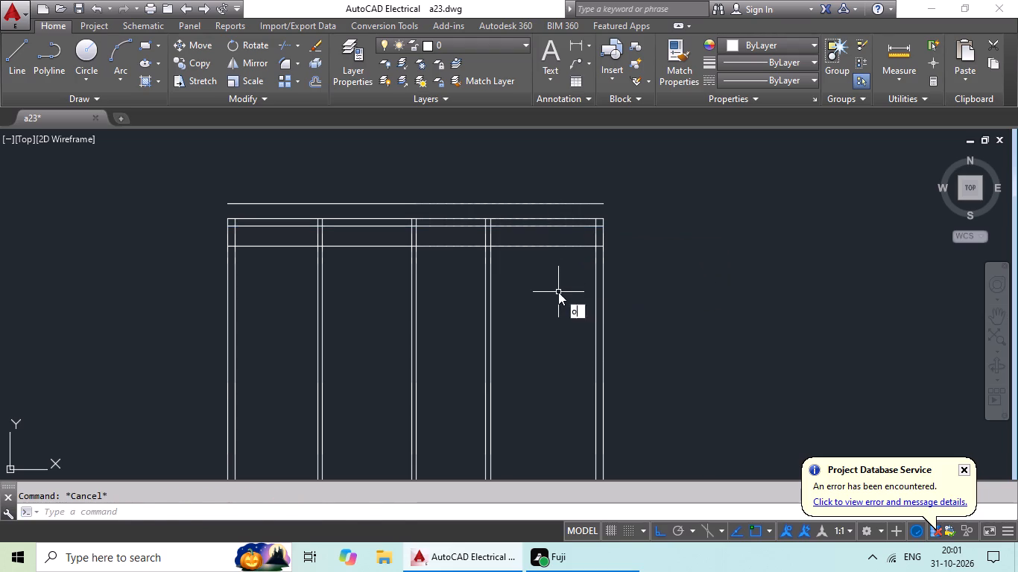
key("Return")
type("6'6\"")
key("Return")
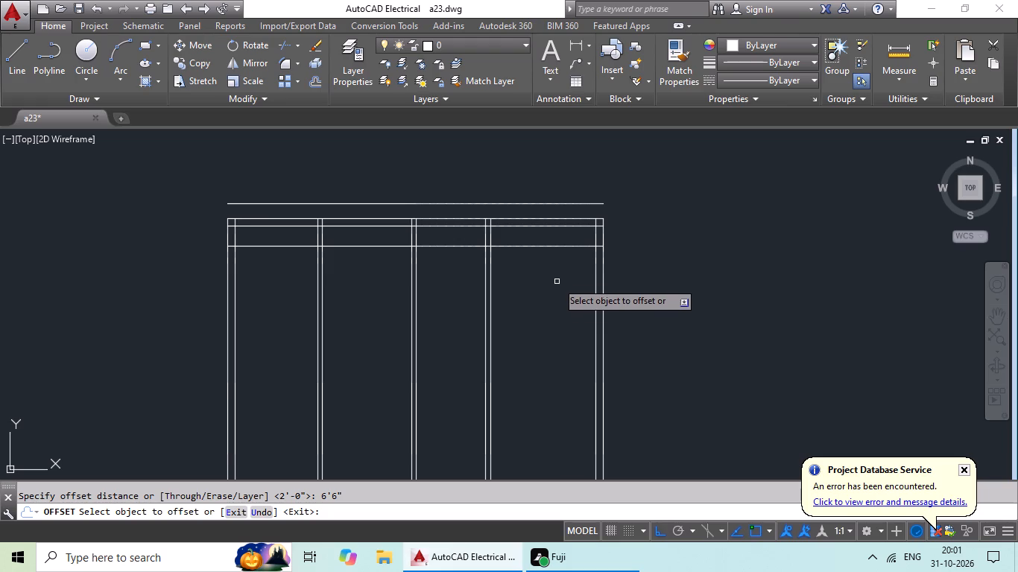
left_click(594, 234)
left_click(584, 238)
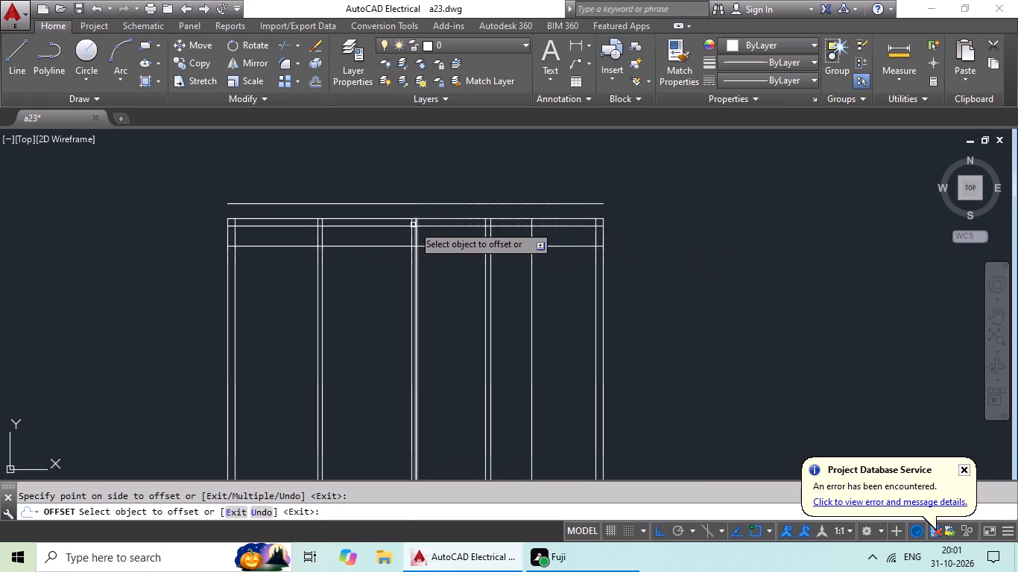
left_click_drag(410, 232, 352, 253)
left_click_drag(352, 253, 356, 264)
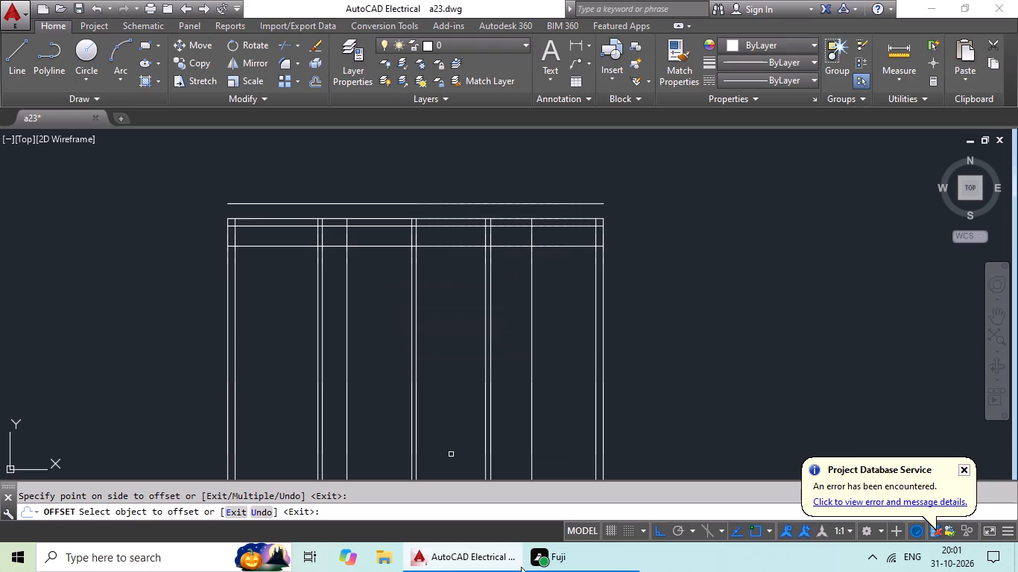
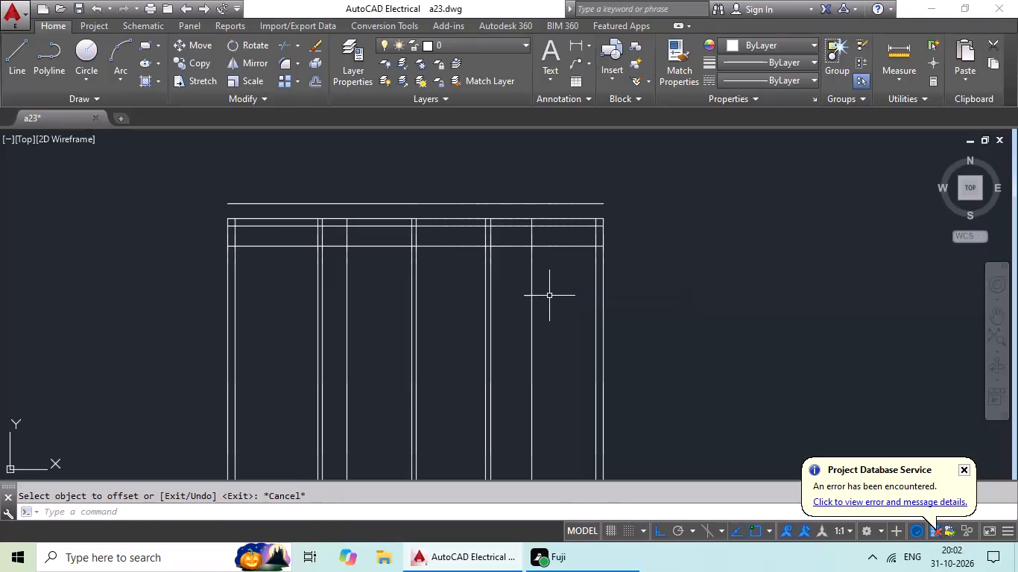
Offset the line above the plan 6" upward and the horizontal line 2' inside the top wall 6" downward.
key("o")
key("Return")
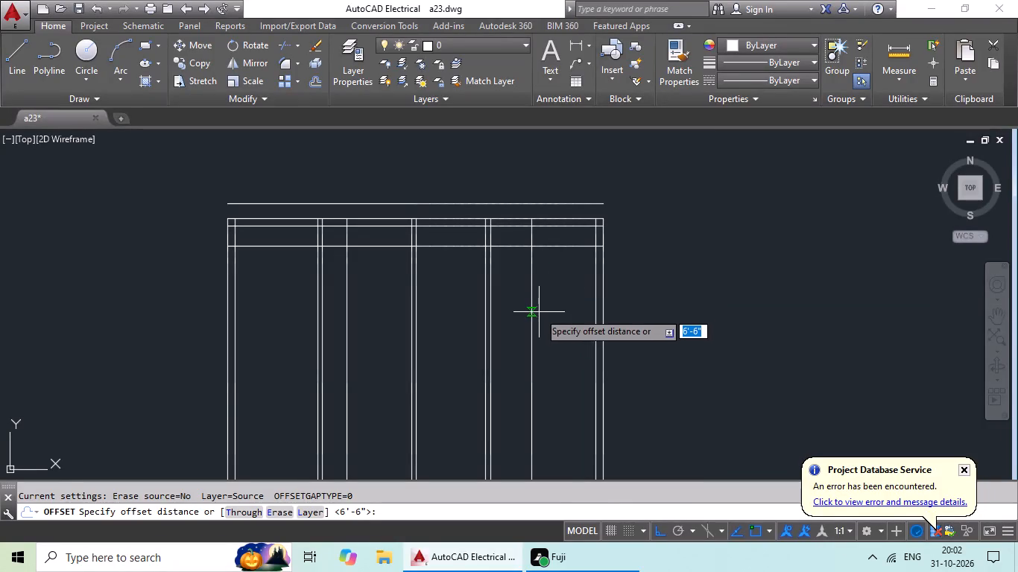
key("6")
key("shift+quotedbl")
key("Return")
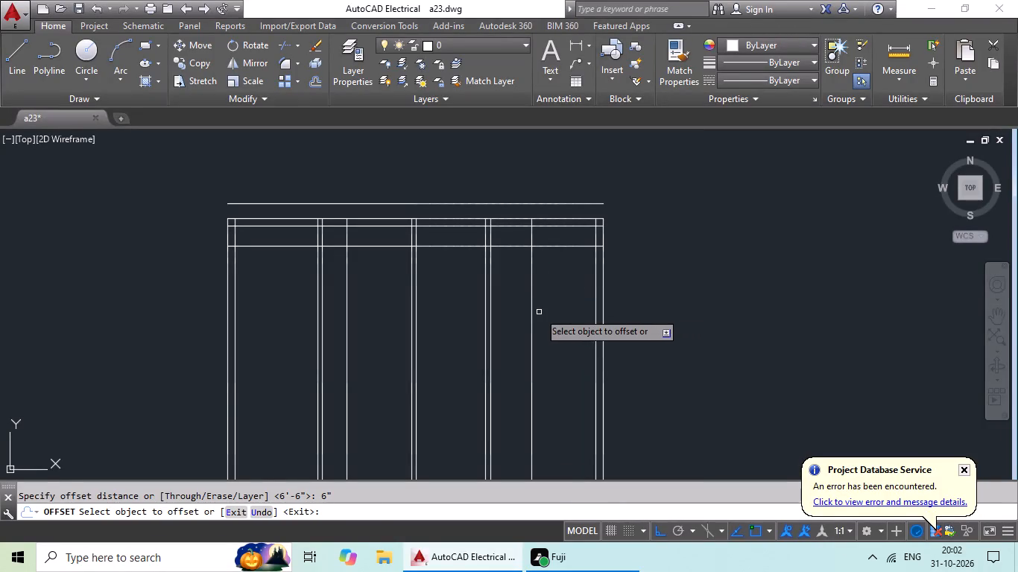
left_click(543, 203)
left_click(563, 163)
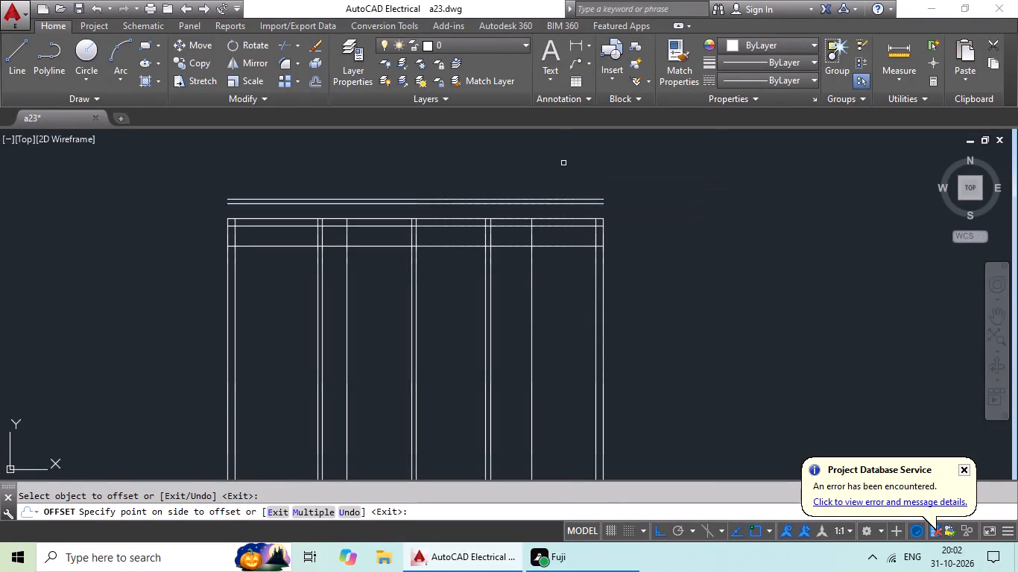
left_click_drag(564, 246, 562, 254)
left_click(557, 334)
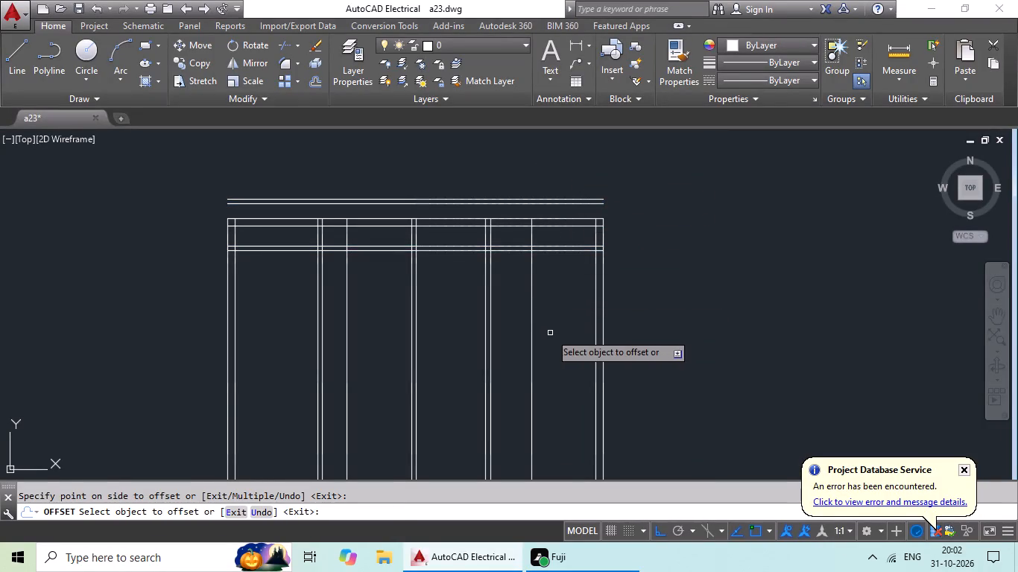
Offset the two single vertical lines, beside the right outer wall and the second partition, 6" toward the left outer wall.
left_click_drag(529, 354, 466, 353)
left_click(385, 355)
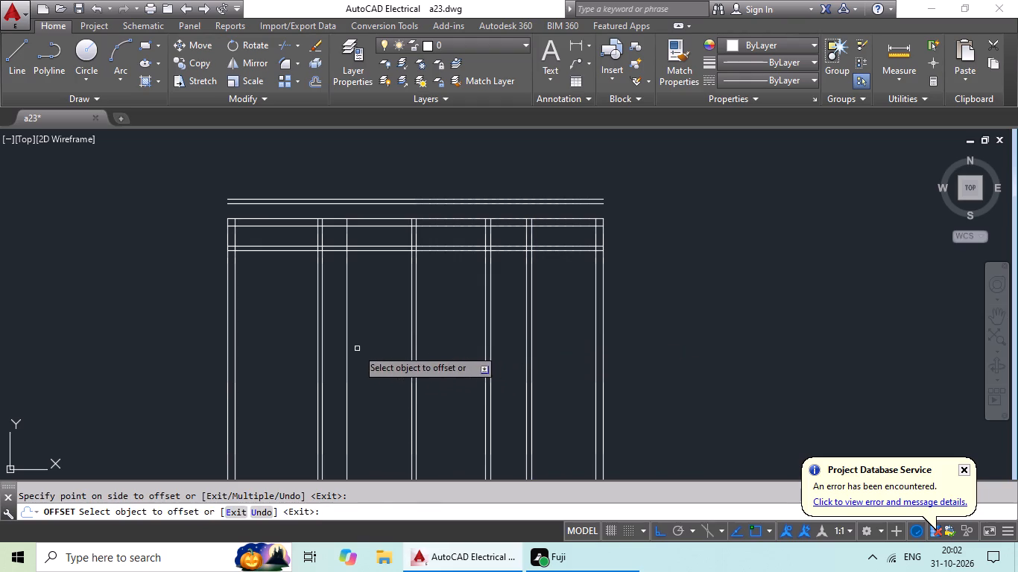
left_click_drag(346, 333, 306, 360)
left_click(287, 369)
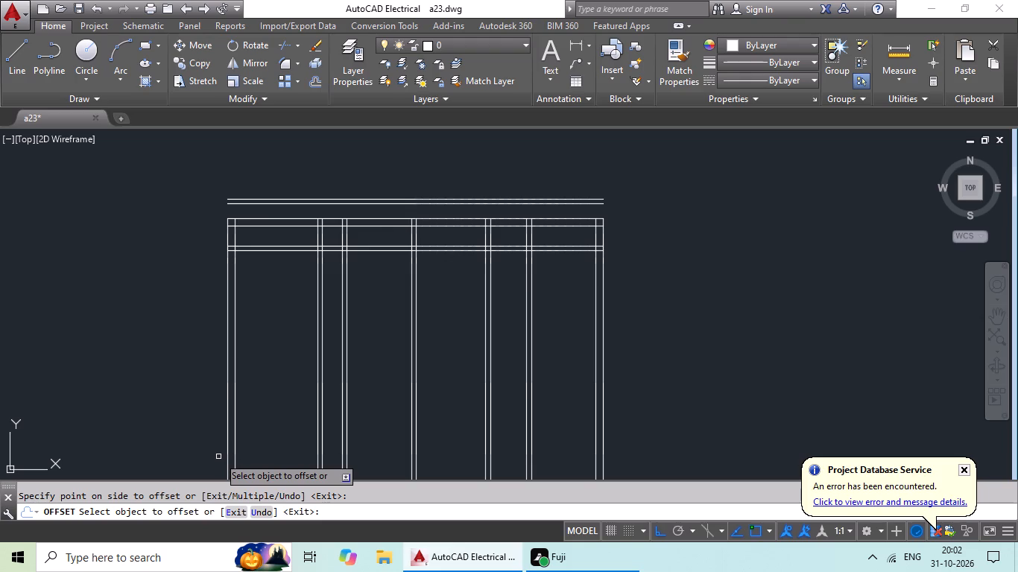
key("Escape")
key("Escape")
key("Escape")
key("Escape")
key("Escape")
key("Escape")
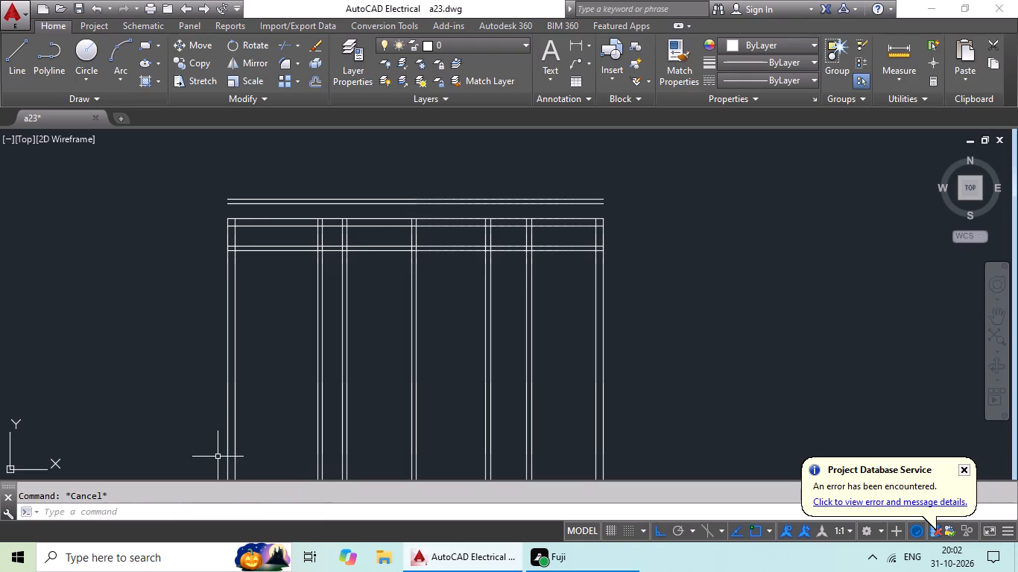
key("Escape")
Extend both lines of the right outer wall up to the topmost horizontal line above the plan.
type("ex")
key("space")
key("space")
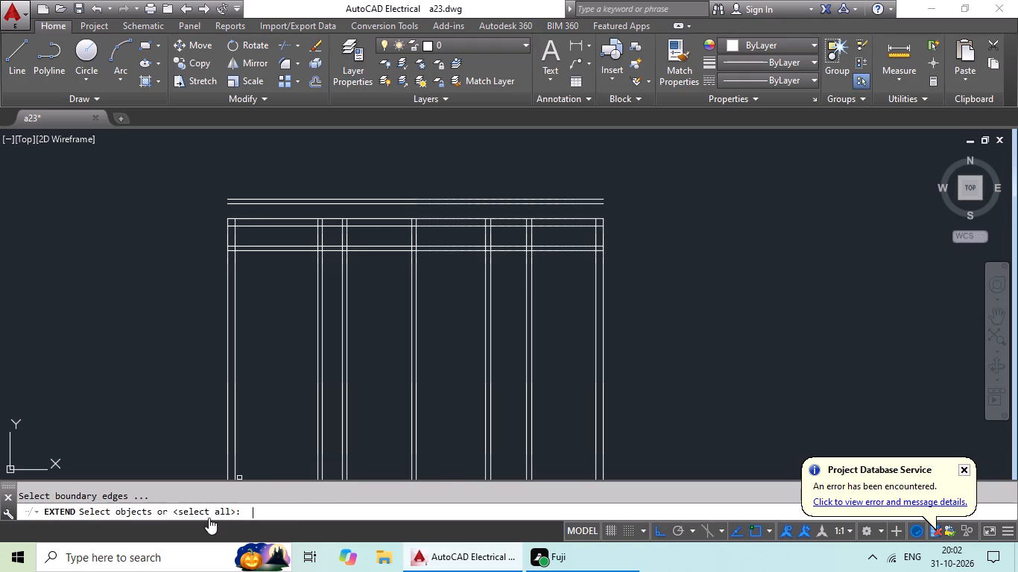
left_click(595, 235)
left_click(603, 234)
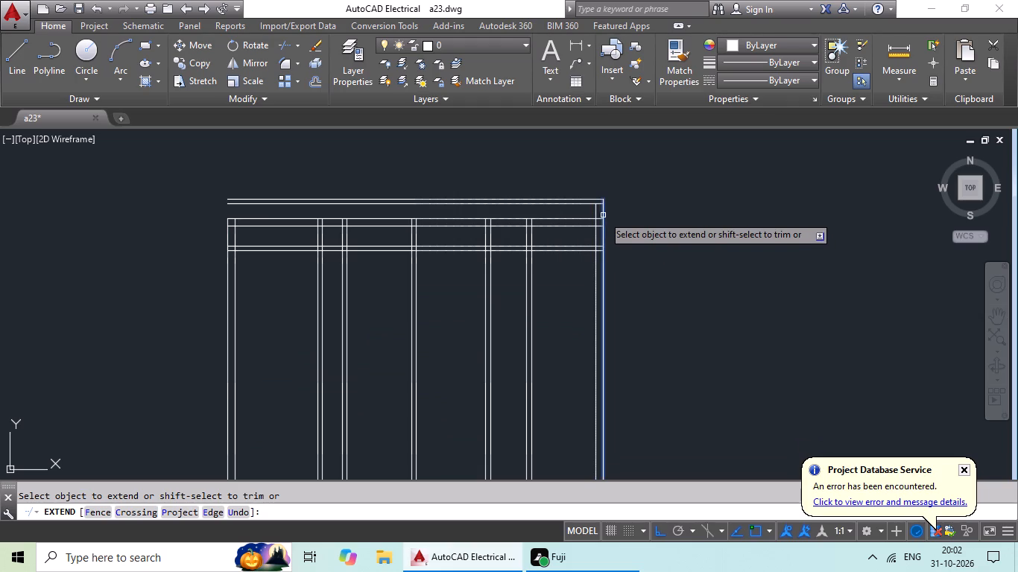
left_click(603, 215)
left_click(595, 229)
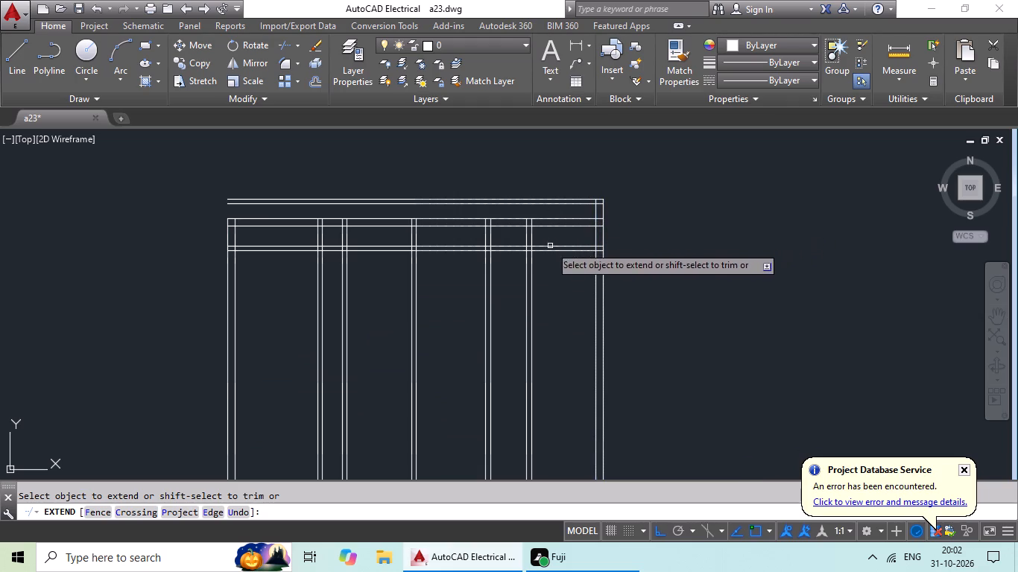
Extend both lines of the 6" partition nearest the right outer wall up to the topmost horizontal line.
scroll(522, 229, "up", 2)
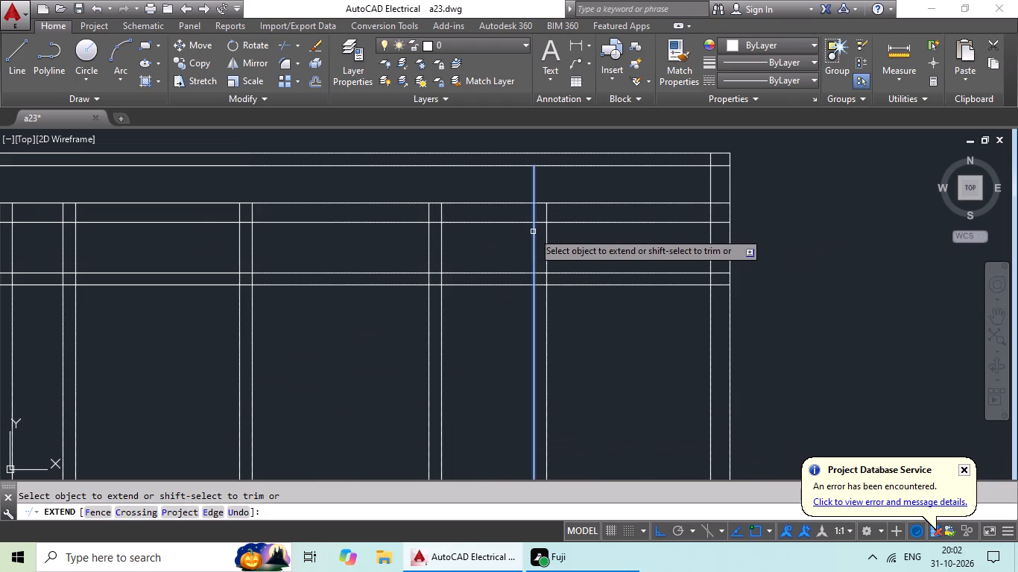
left_click(533, 232)
left_click(534, 229)
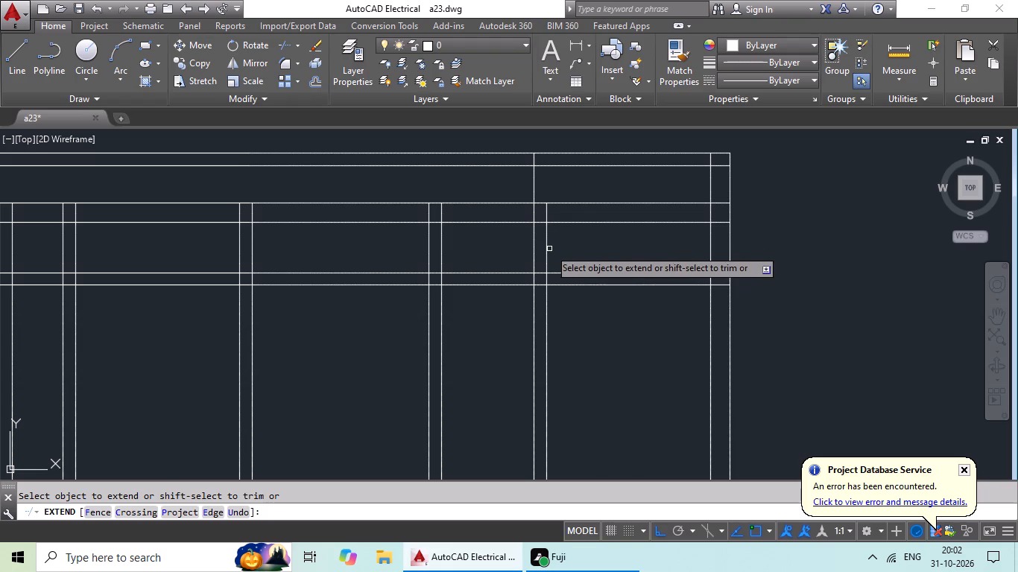
left_click(546, 250)
left_click(546, 244)
Extend both lines of the left outer wall up to the topmost horizontal line above the plan.
middle_click_drag(534, 252, 651, 247)
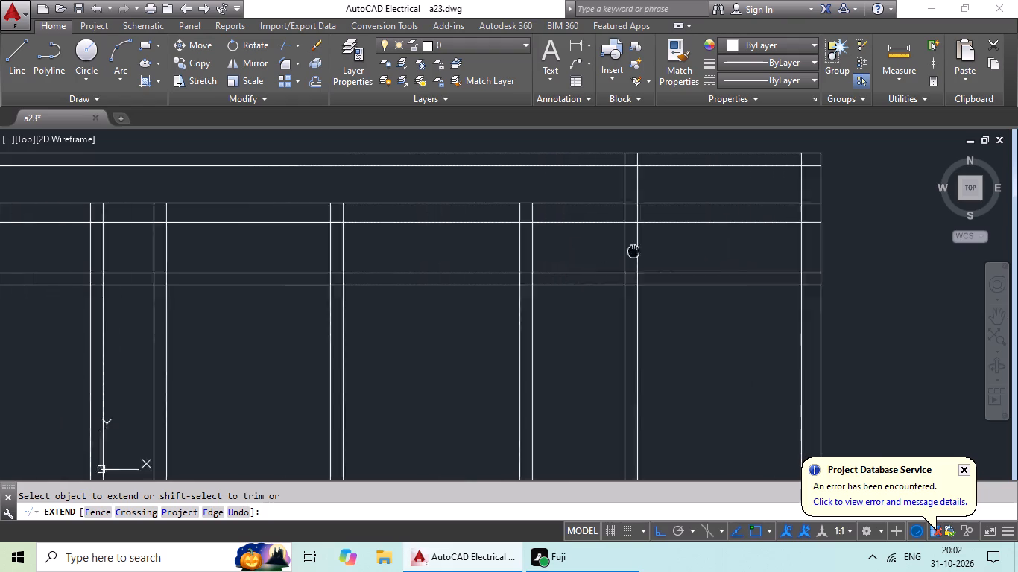
middle_click_drag(651, 247, 706, 238)
scroll(375, 249, "down", 2)
middle_click_drag(402, 256, 485, 258)
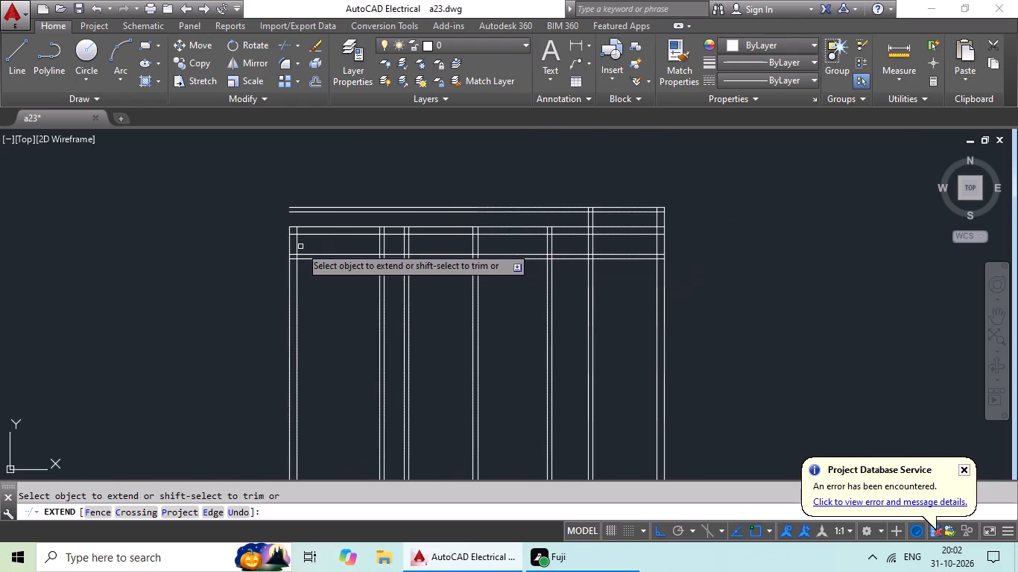
scroll(300, 247, "up", 2)
left_click(291, 246)
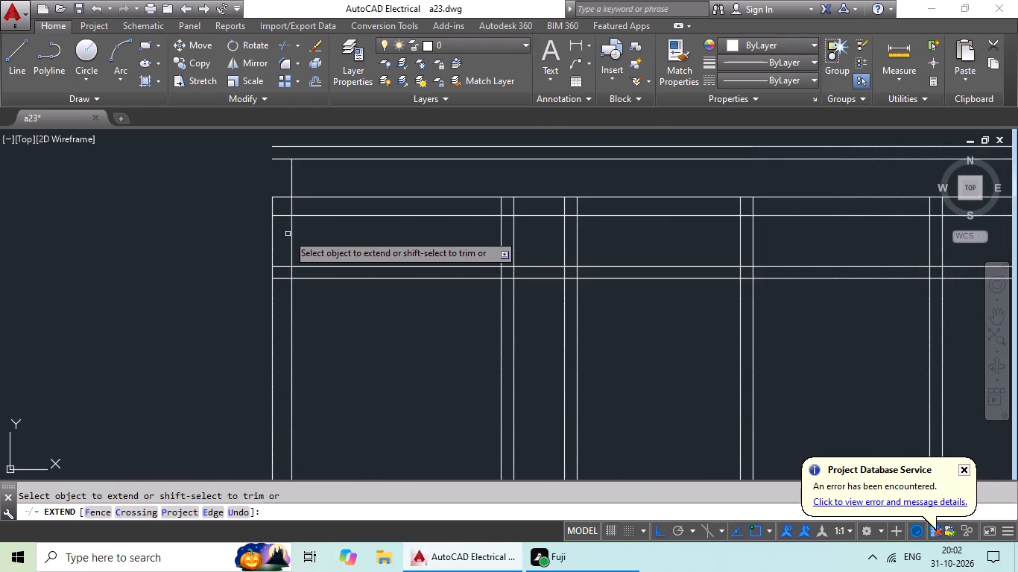
left_click(293, 244)
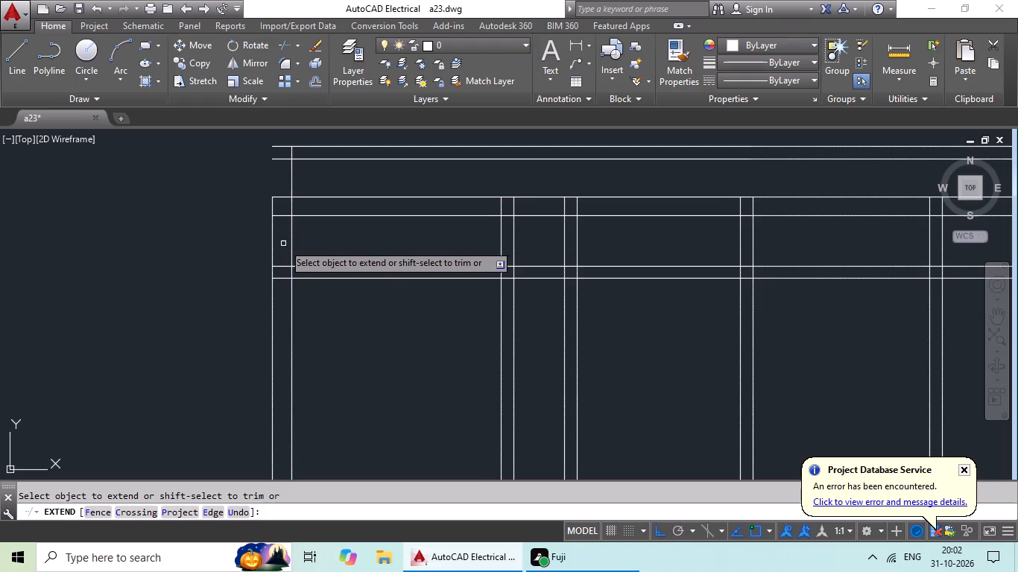
left_click(272, 240)
left_click(272, 231)
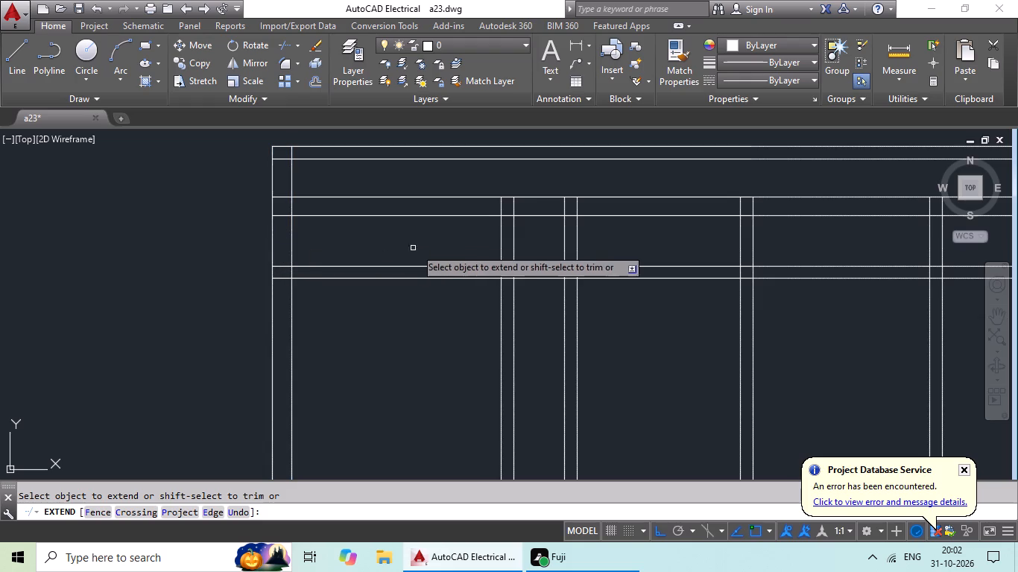
scroll(497, 249, "down", 1)
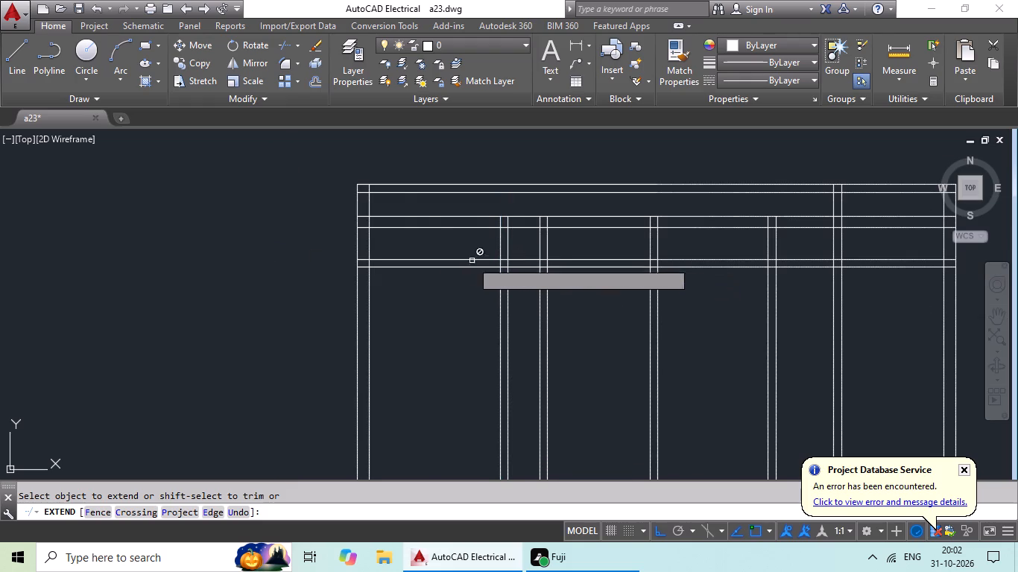
key("Escape")
key("Escape")
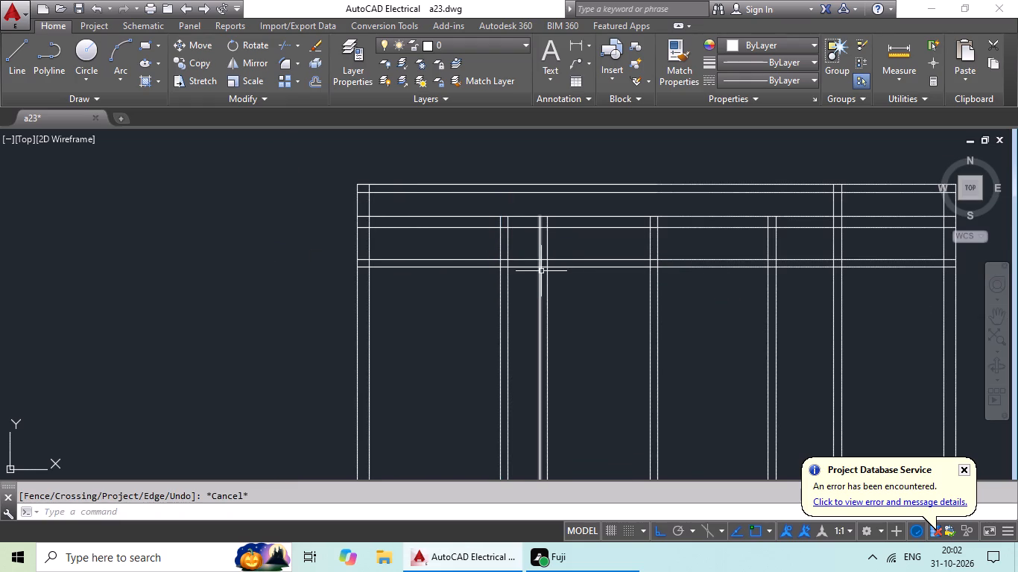
Trim the left outer wall's two lines between the upper 6" strip and the top outer wall.
type("tr")
key("space")
key("space")
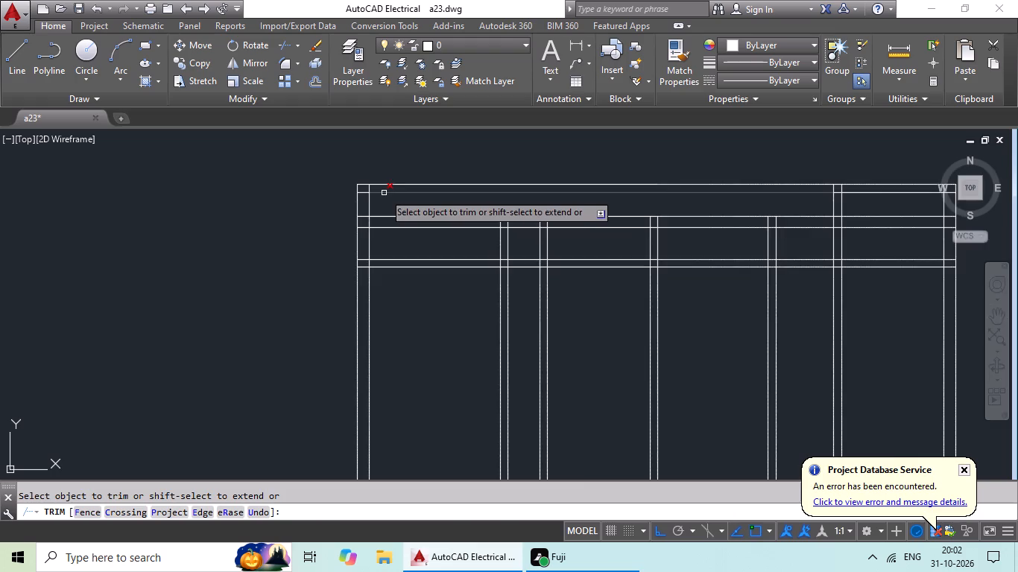
scroll(383, 194, "up", 3)
left_click_drag(382, 204, 161, 240)
left_click(161, 240)
scroll(325, 224, "down", 1)
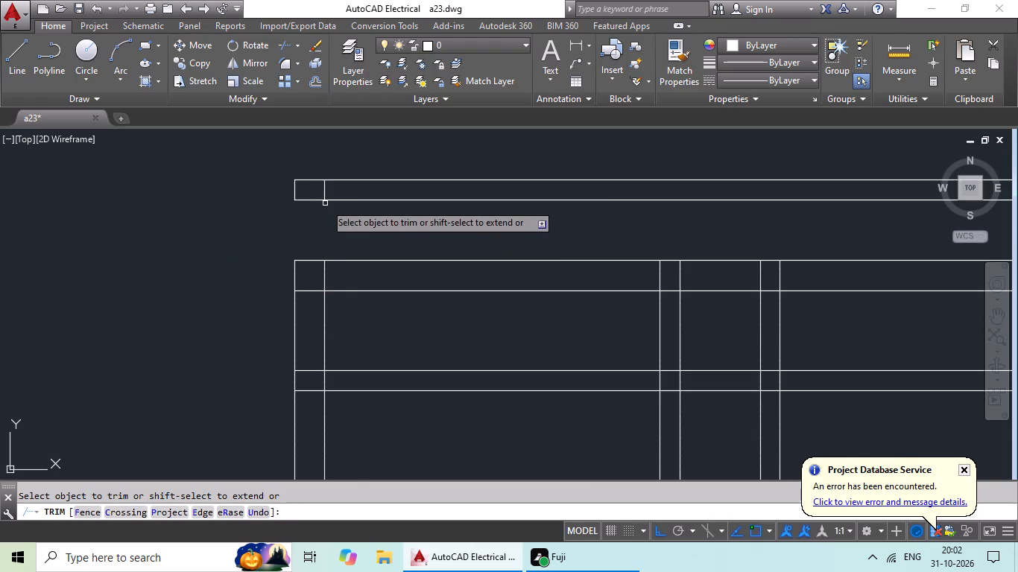
key("Escape")
key("Escape")
key("Escape")
key("Escape")
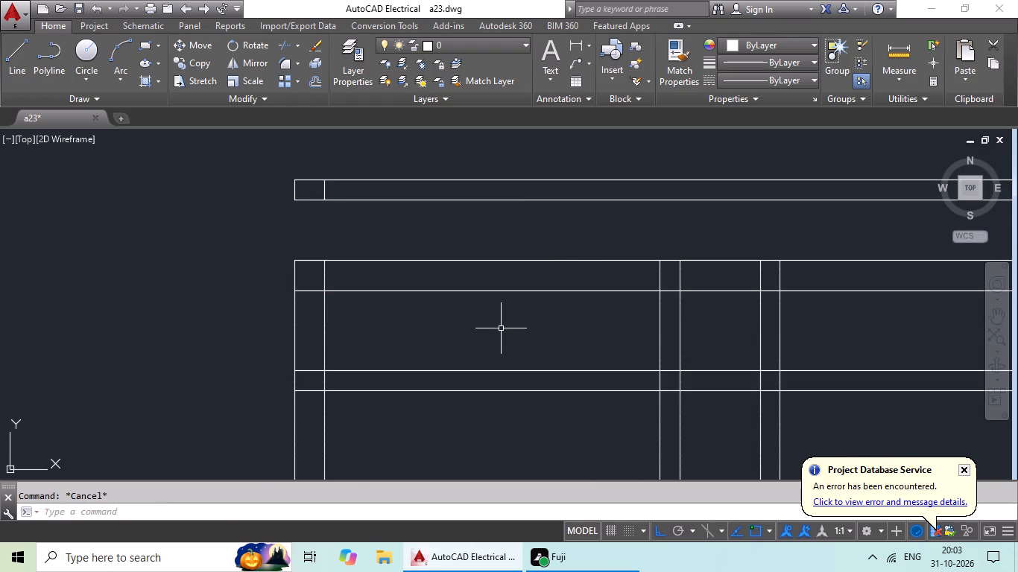
Extend both lines of the 6" pair between the first partition and the middle partition up to the topmost horizontal line.
key("e")
key("x")
key("space")
key("space")
scroll(716, 335, "down", 1)
middle_click_drag(856, 317, 825, 317)
middle_click_drag(782, 343, 443, 343)
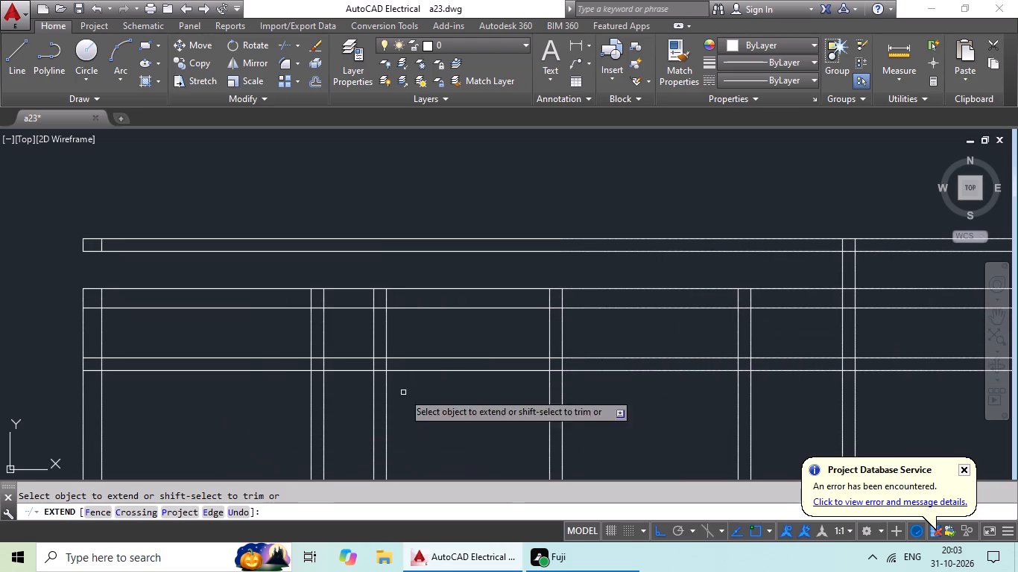
left_click(386, 326)
left_click(385, 305)
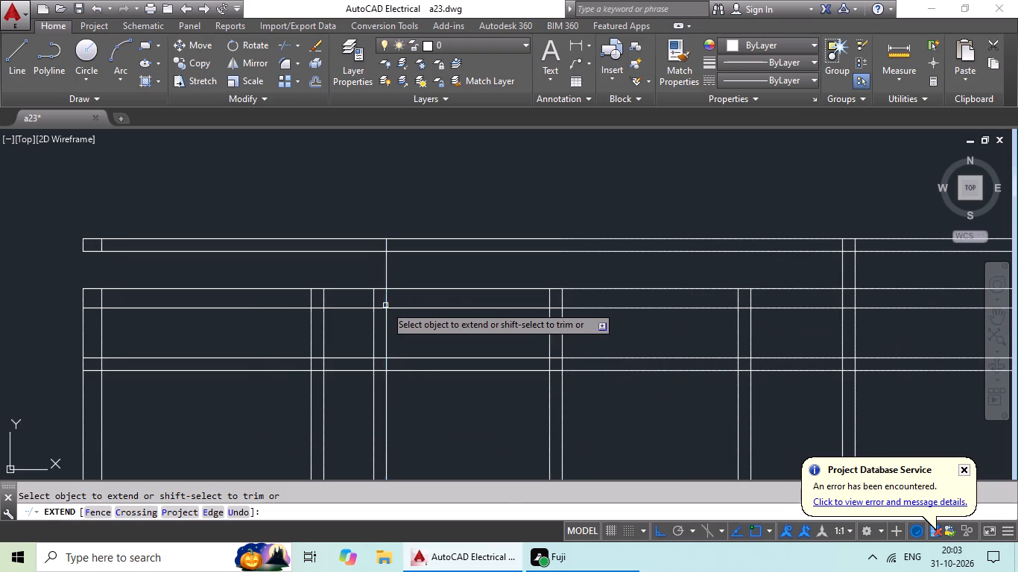
left_click(374, 331)
left_click(374, 322)
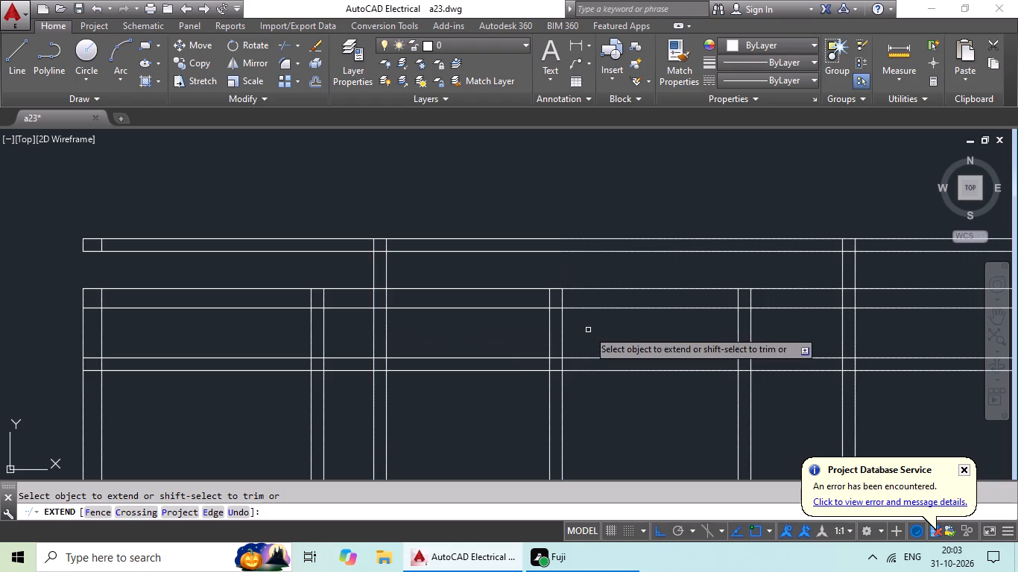
Extend both lines of the middle partition up to the topmost horizontal line above the plan.
left_click_drag(563, 343, 560, 327)
left_click(559, 325)
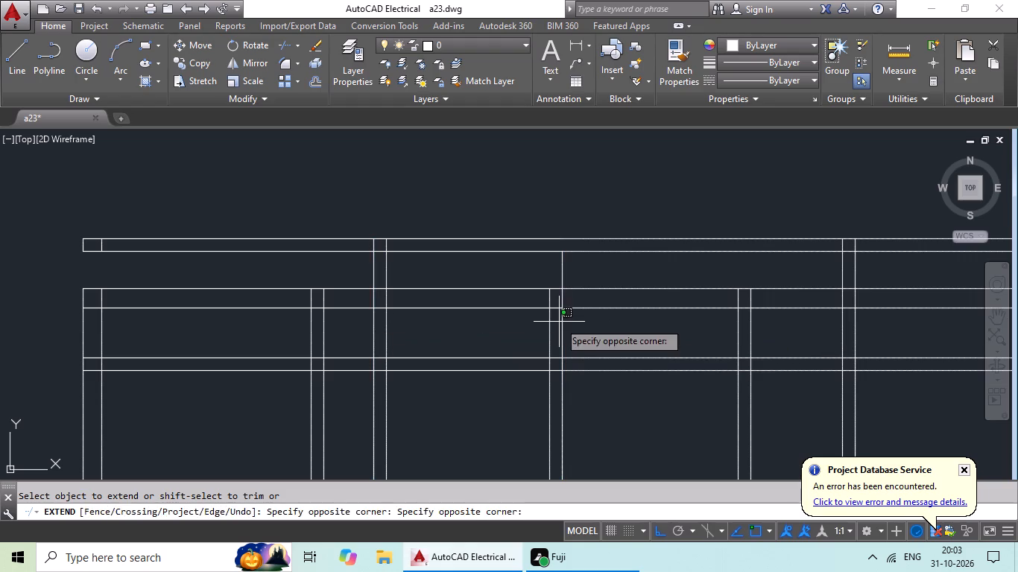
left_click_drag(559, 327, 559, 337)
left_click(561, 334)
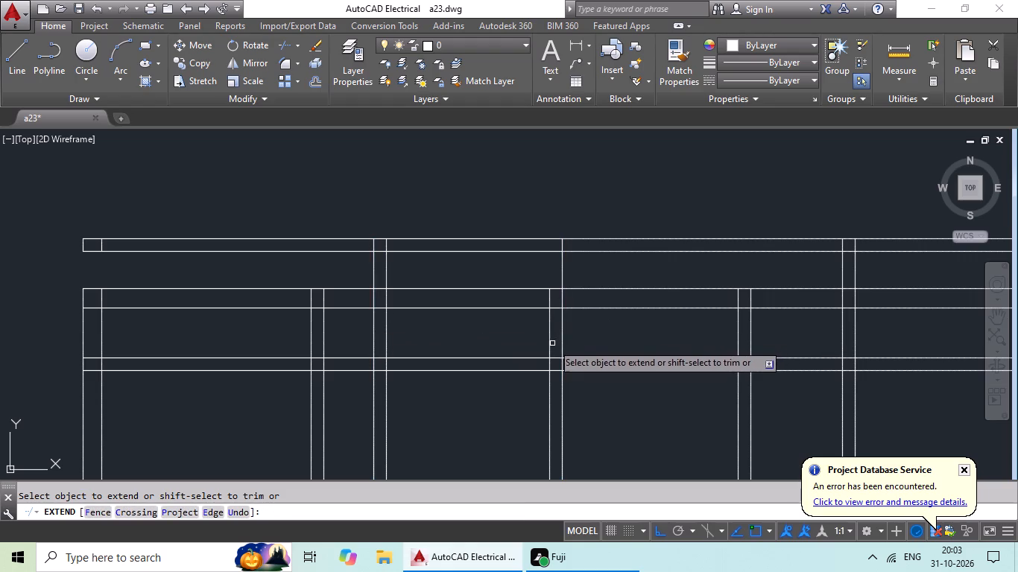
left_click(548, 331)
left_click(548, 322)
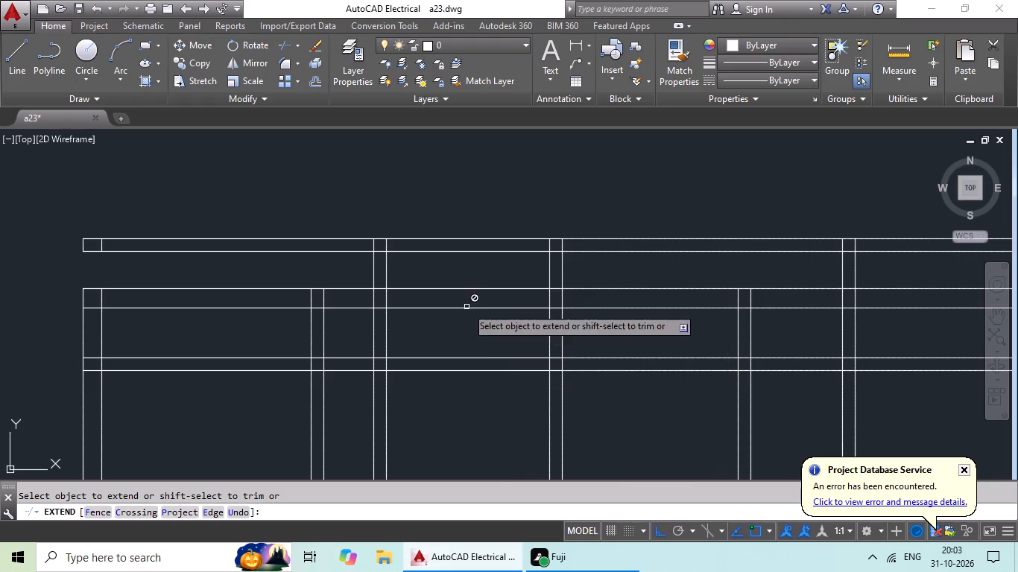
scroll(467, 300, "down", 2)
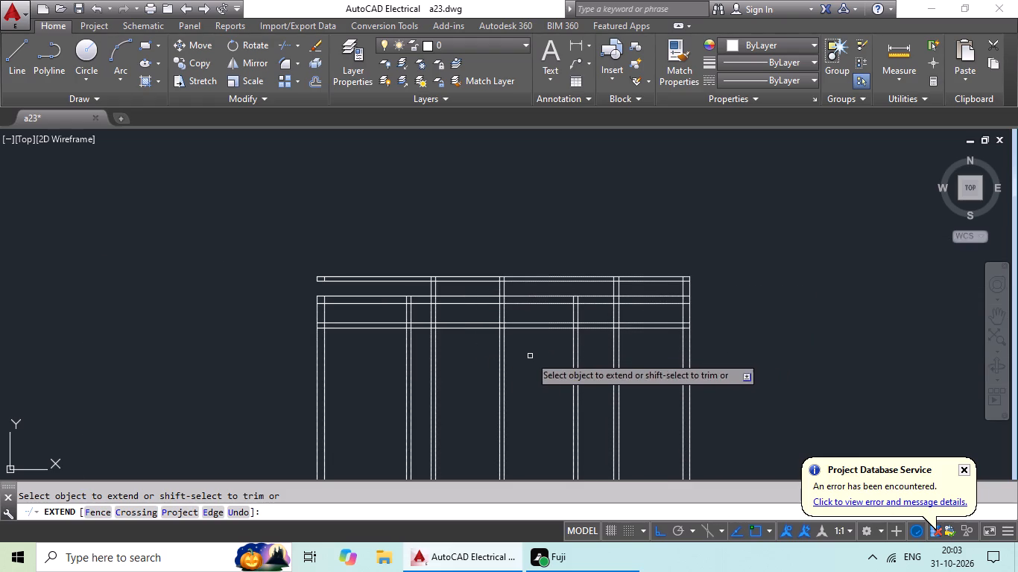
middle_click_drag(550, 320, 552, 285)
scroll(543, 320, "up", 1)
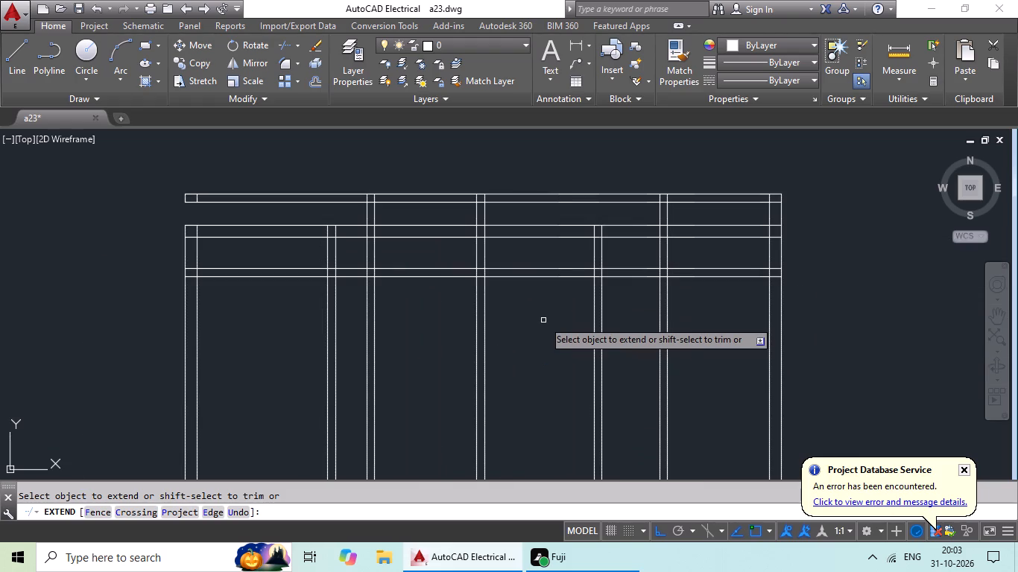
key("Escape")
key("Escape")
key("Escape")
key("Escape")
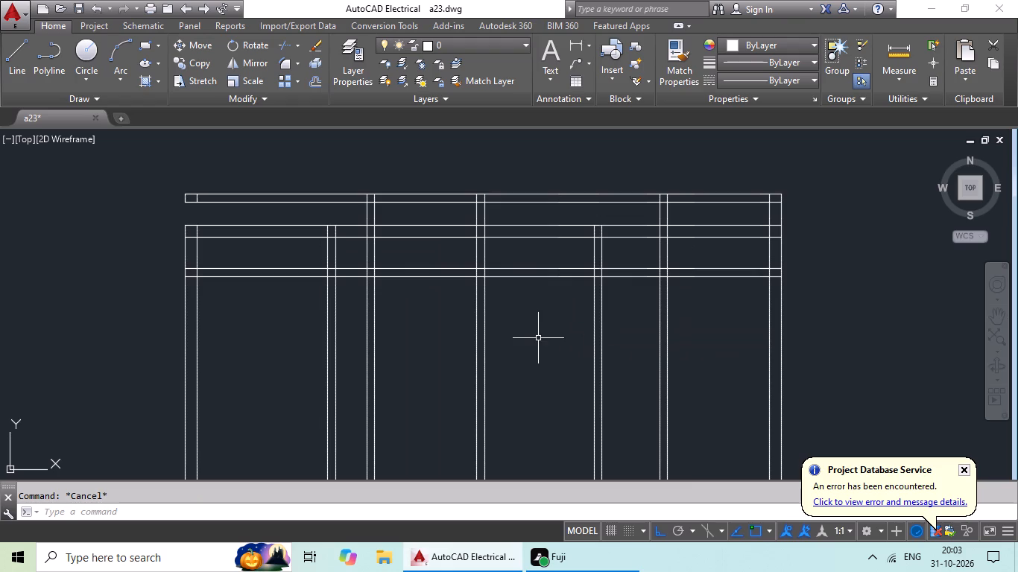
key("Escape")
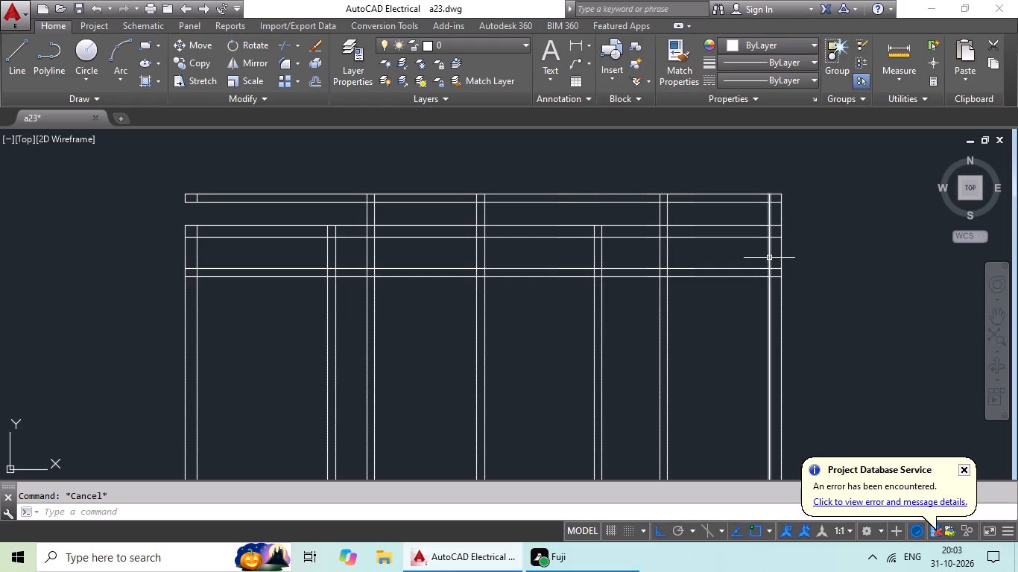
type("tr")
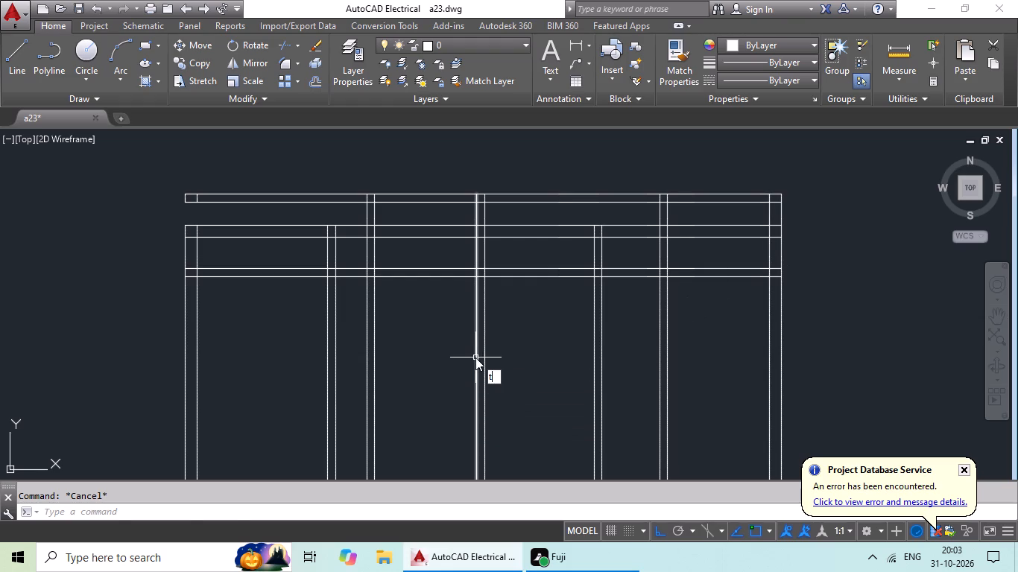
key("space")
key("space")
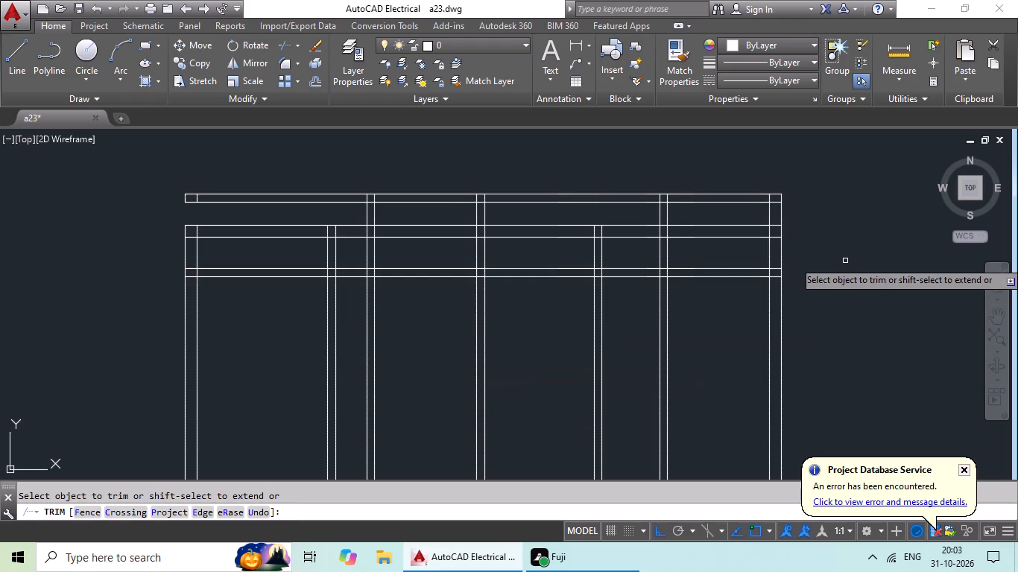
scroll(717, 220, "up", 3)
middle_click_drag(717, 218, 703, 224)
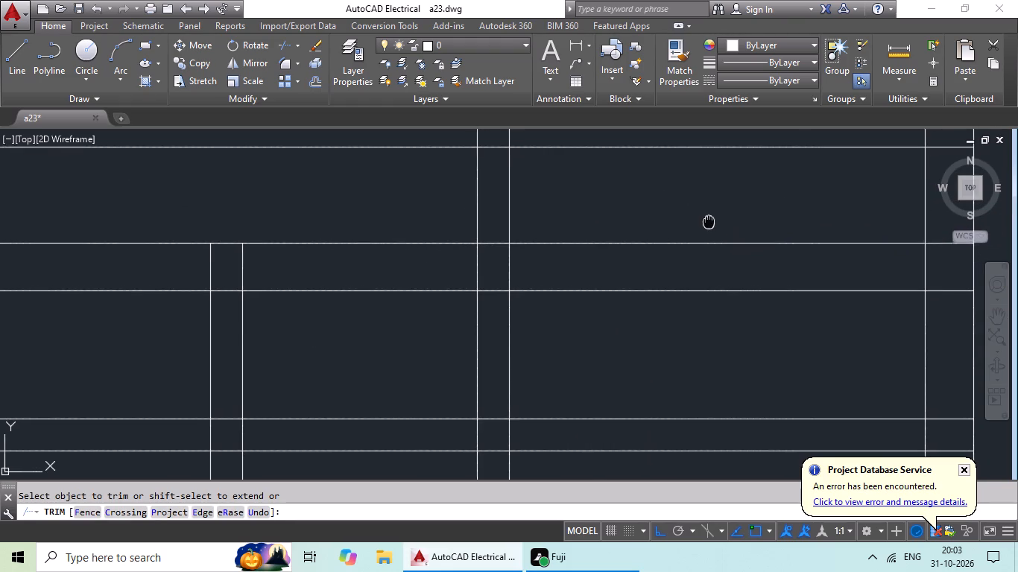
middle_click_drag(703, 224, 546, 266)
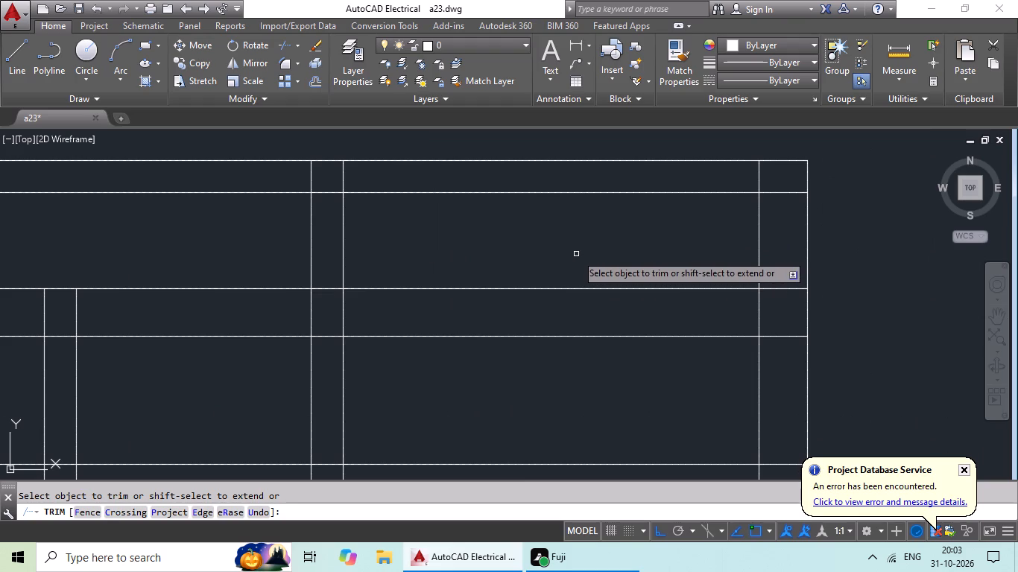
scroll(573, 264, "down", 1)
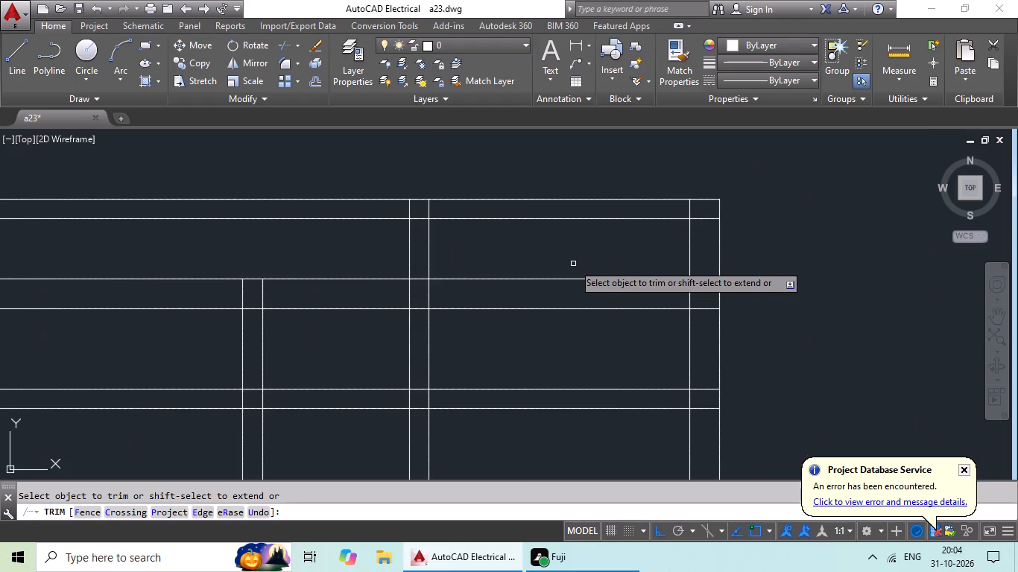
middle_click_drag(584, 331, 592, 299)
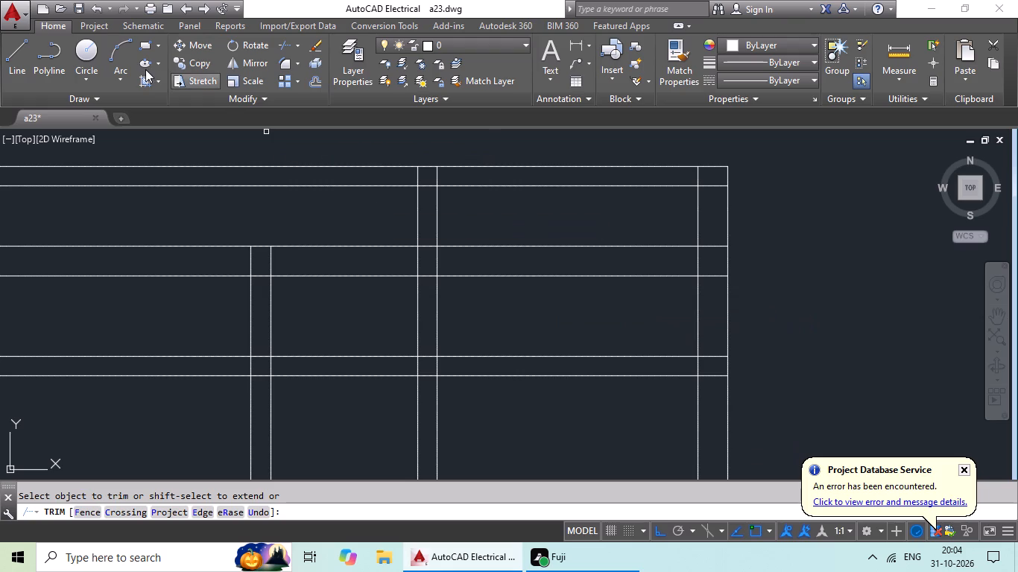
Measure the vertical gap between the upper strip's lower line and the top outer wall's outer line with a linear dimension.
left_click_drag(569, 37, 567, 46)
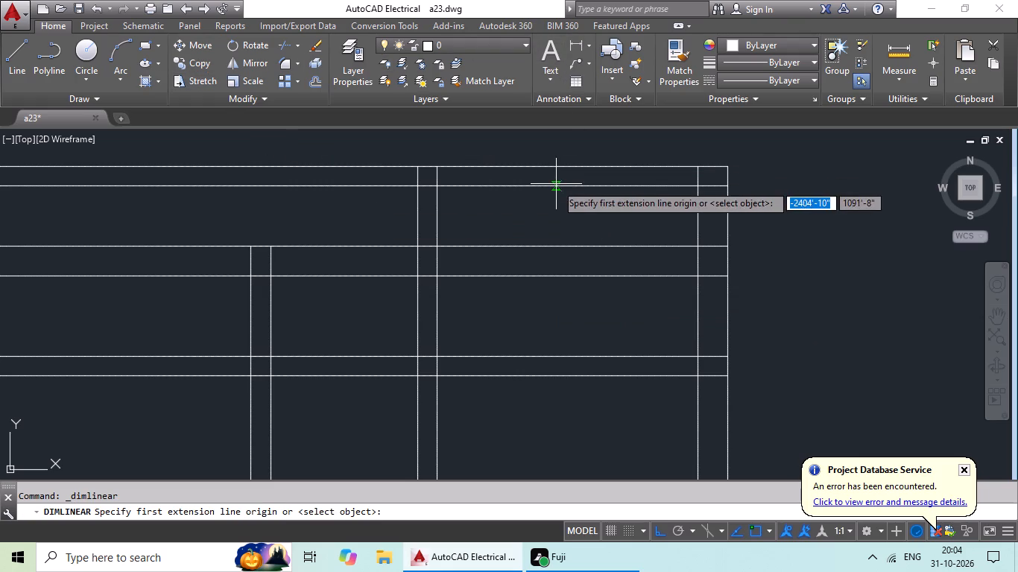
left_click_drag(556, 184, 557, 193)
left_click(558, 244)
scroll(546, 241, "up", 1)
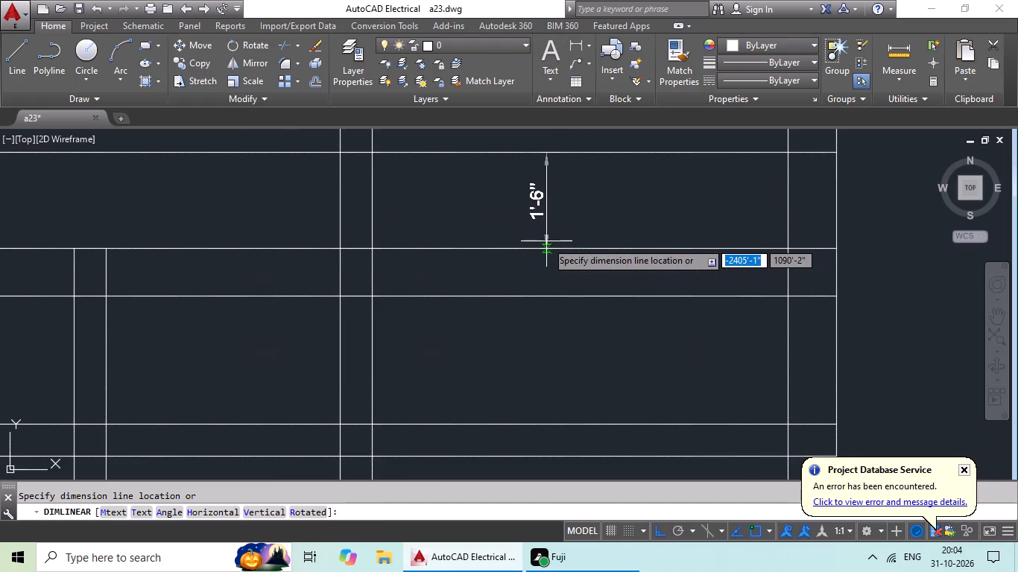
scroll(546, 241, "down", 1)
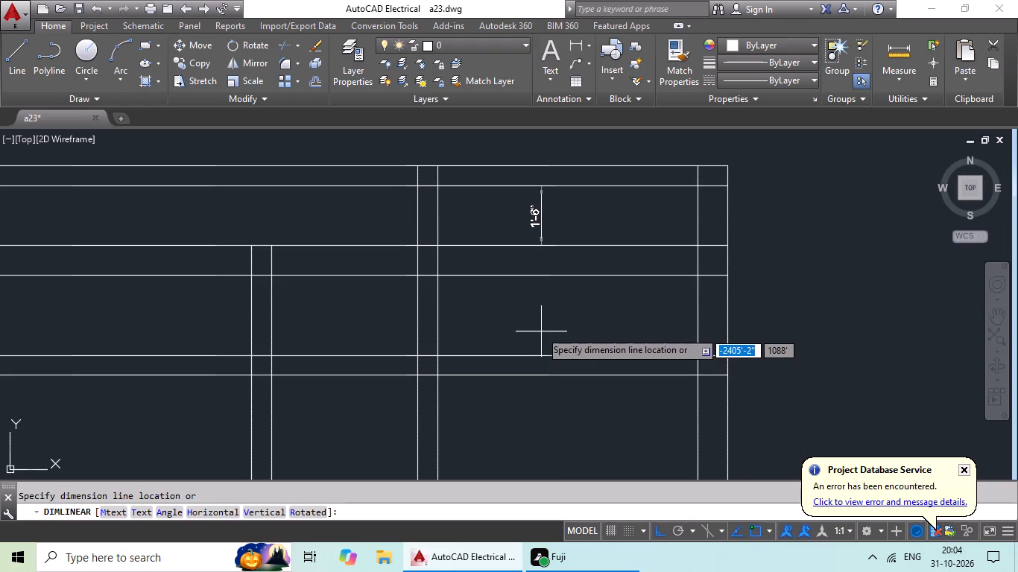
key("Escape")
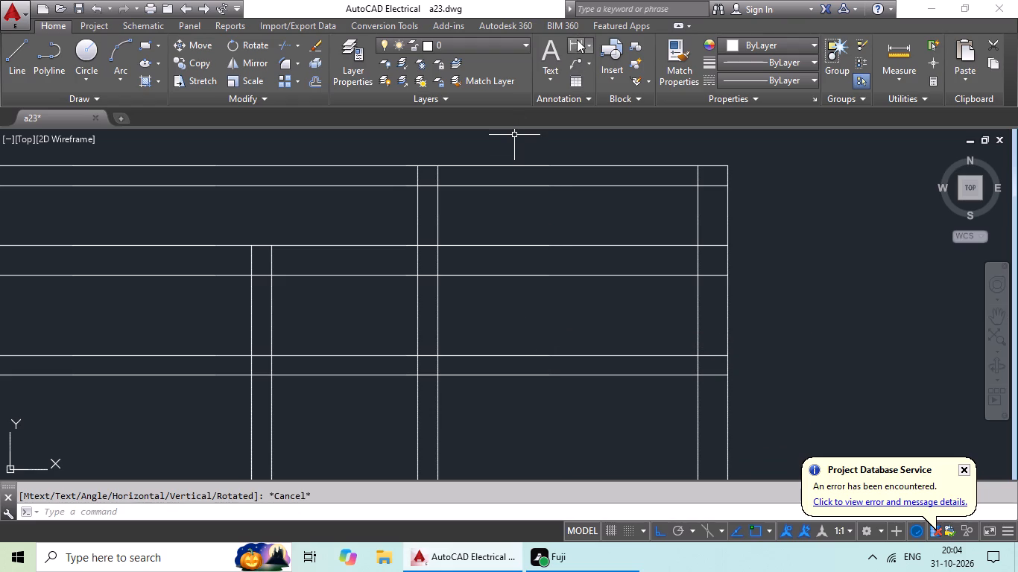
Measure the vertical distance from the upper strip's lower line to the horizontal pair below the top outer wall.
left_click(577, 42)
left_click(570, 187)
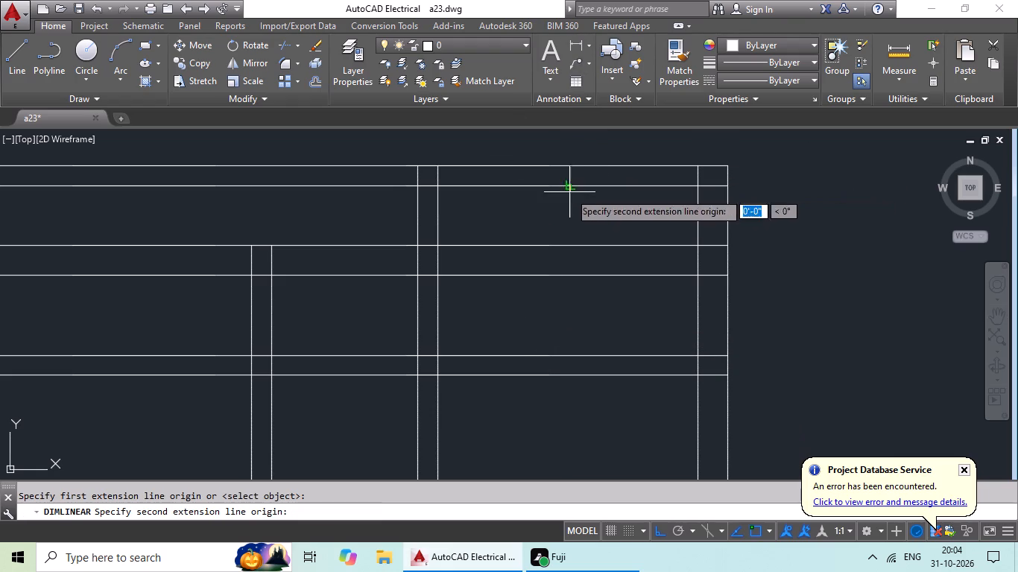
left_click(572, 358)
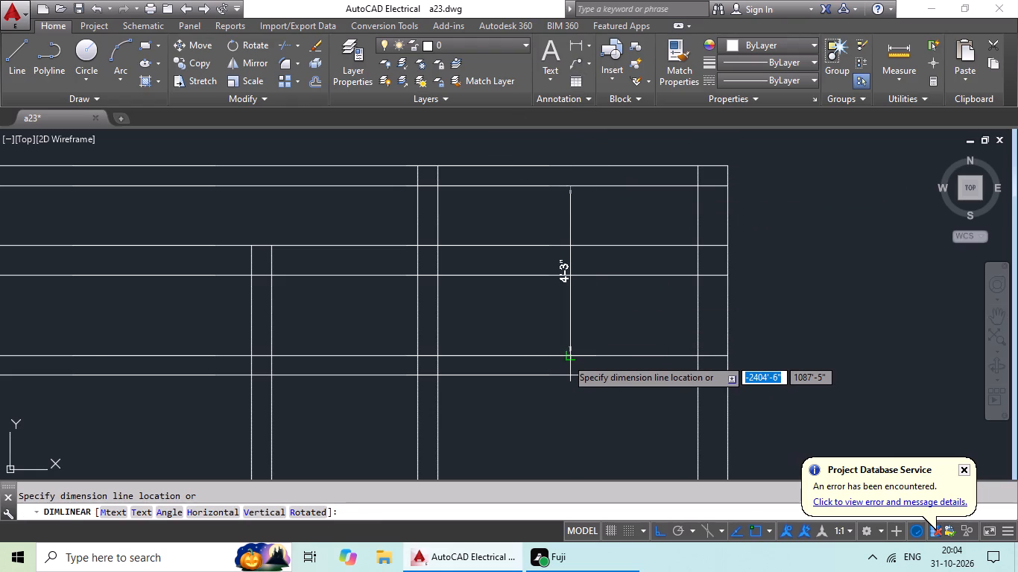
scroll(566, 357, "up", 1)
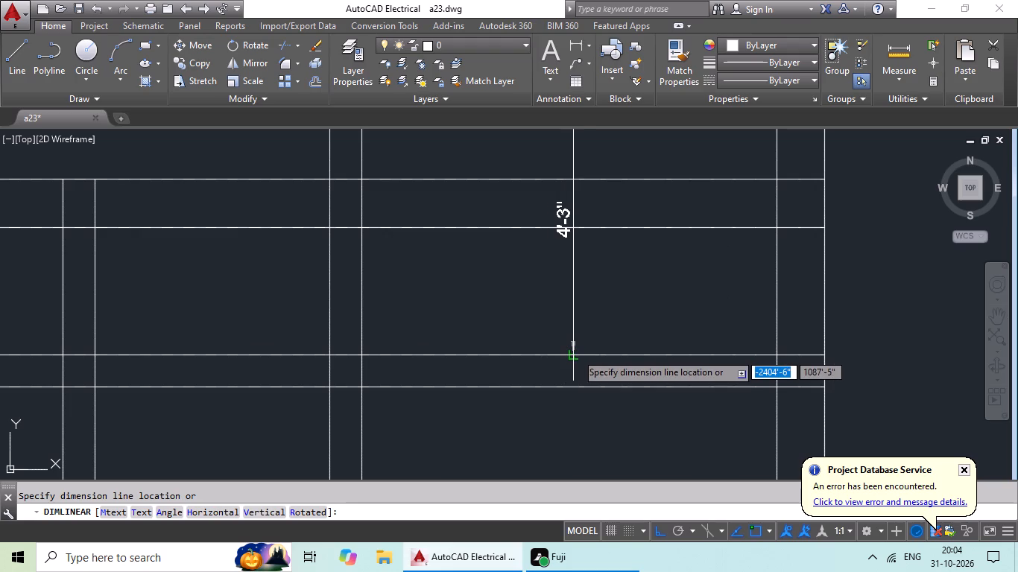
scroll(581, 358, "down", 1)
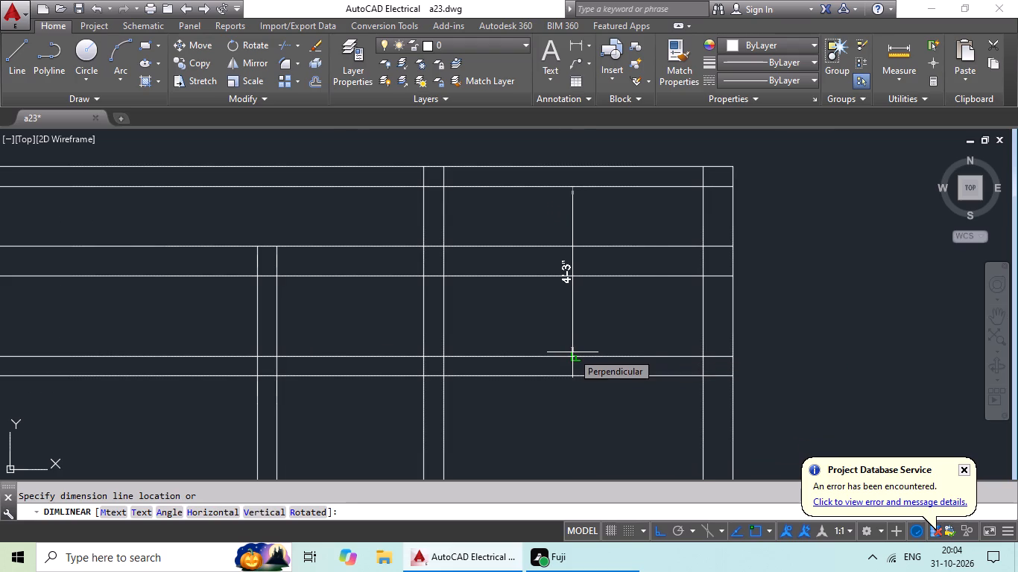
scroll(572, 352, "down", 1)
scroll(572, 352, "up", 1)
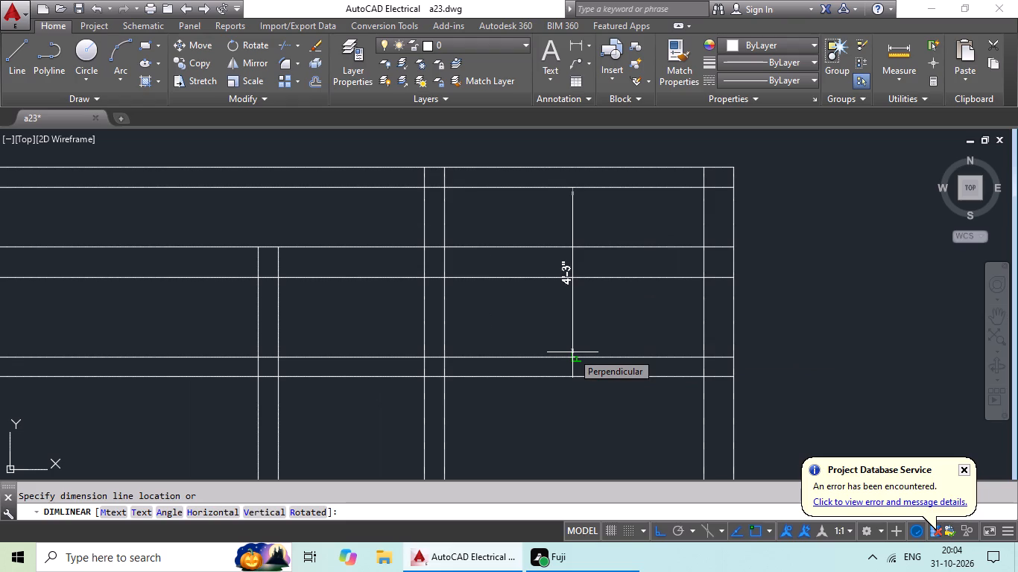
scroll(572, 352, "up", 1)
scroll(572, 353, "down", 1)
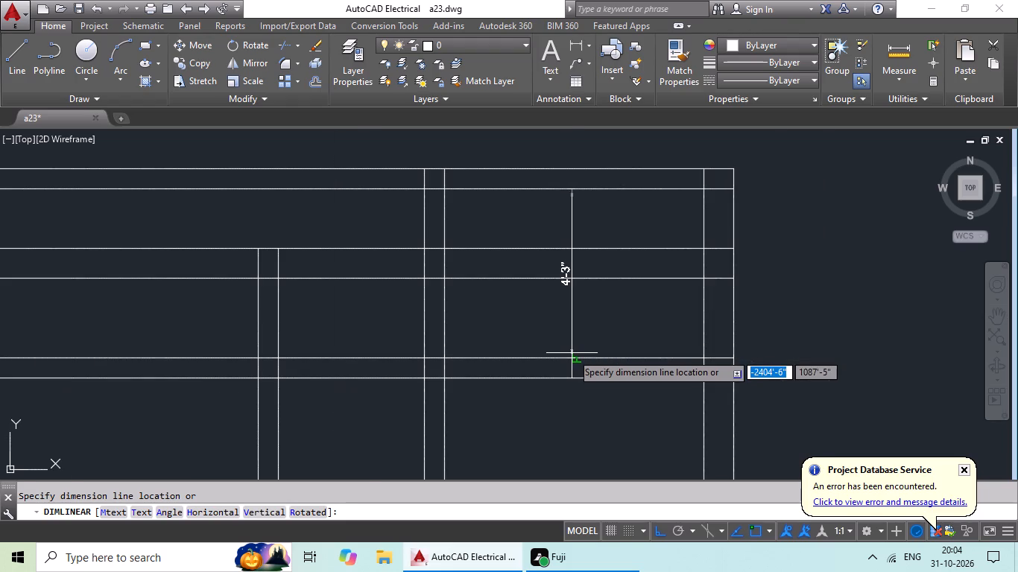
scroll(572, 353, "down", 2)
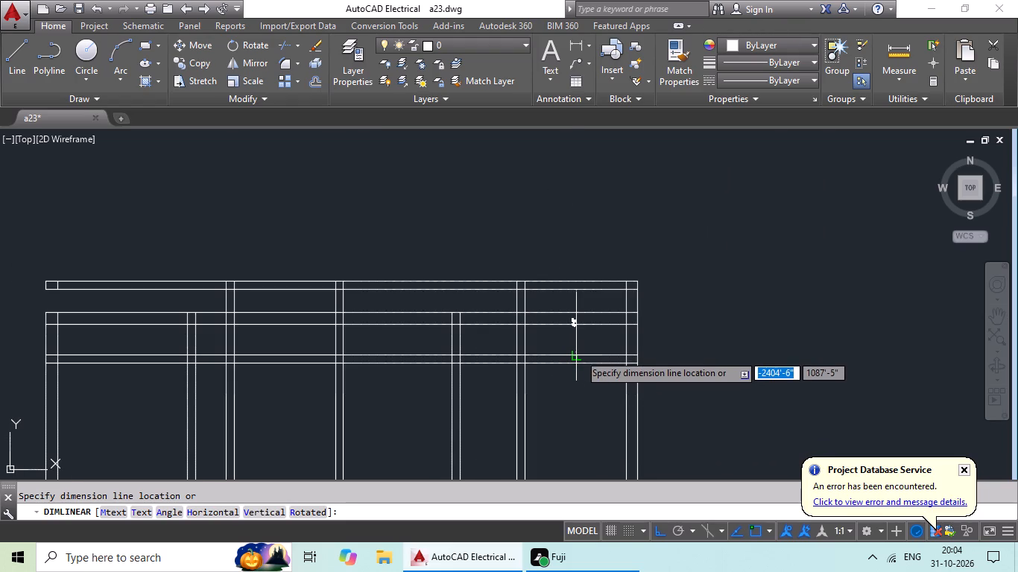
key("Escape")
key("Escape")
Delete both lines of the horizontal pair just below the top outer wall.
scroll(579, 352, "up", 2)
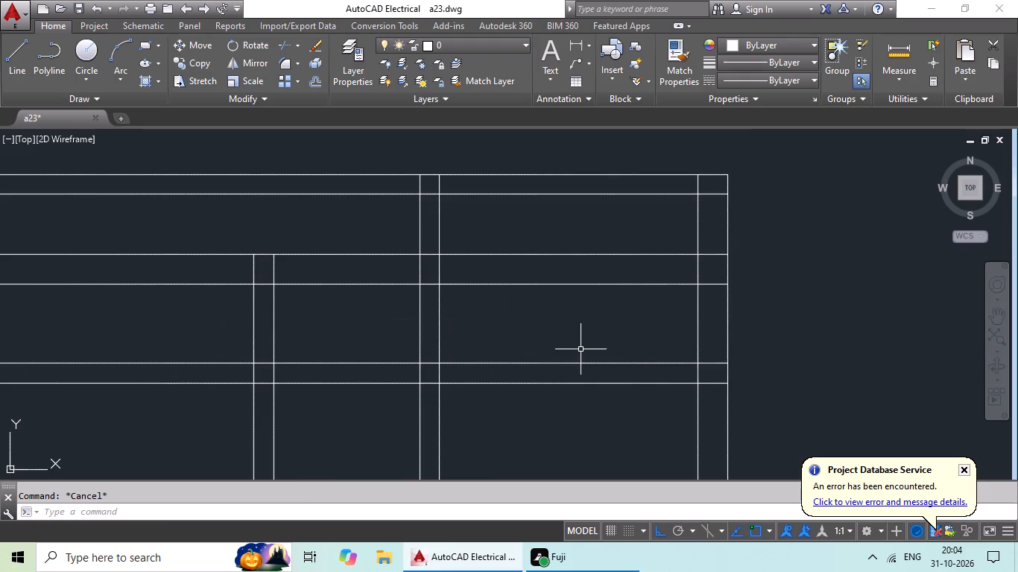
middle_click_drag(581, 349, 637, 287)
left_click_drag(642, 279, 601, 387)
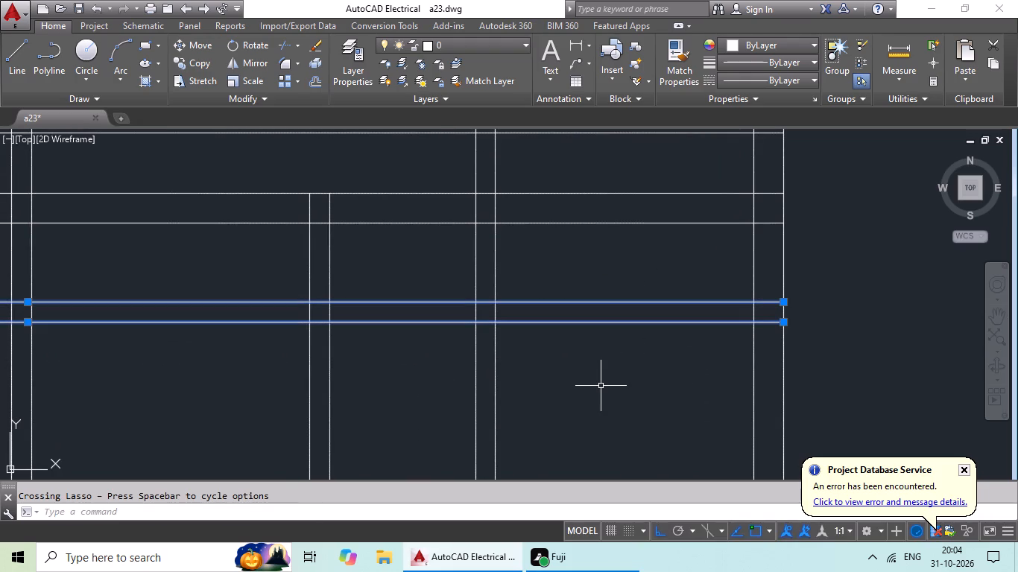
key("Delete")
scroll(627, 352, "down", 2)
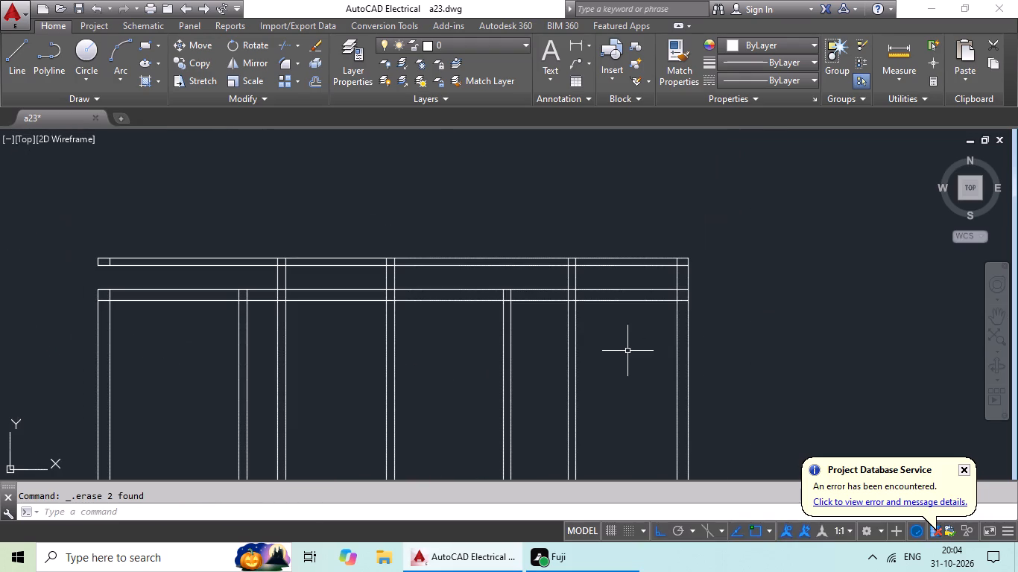
key("Escape")
key("Escape")
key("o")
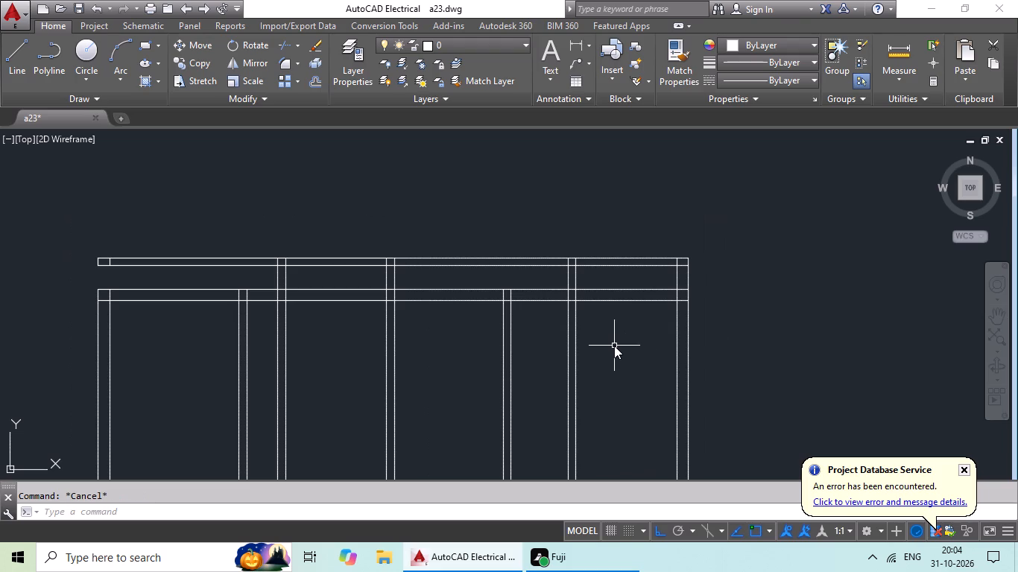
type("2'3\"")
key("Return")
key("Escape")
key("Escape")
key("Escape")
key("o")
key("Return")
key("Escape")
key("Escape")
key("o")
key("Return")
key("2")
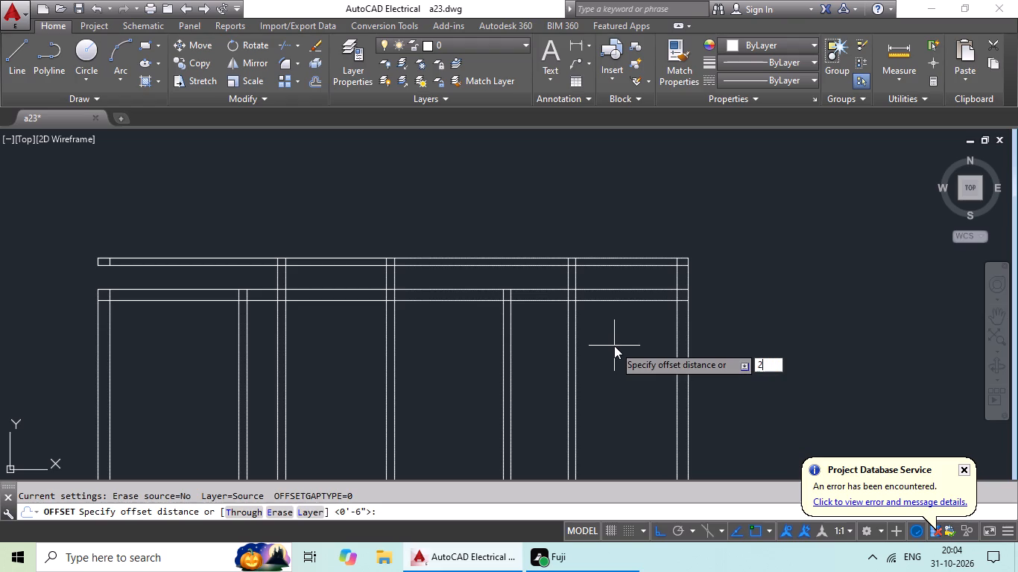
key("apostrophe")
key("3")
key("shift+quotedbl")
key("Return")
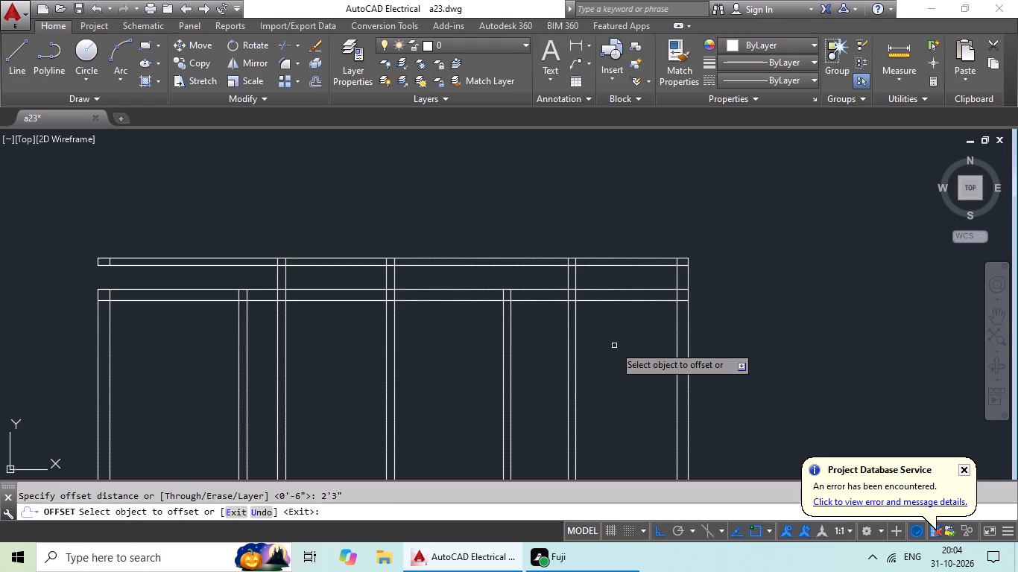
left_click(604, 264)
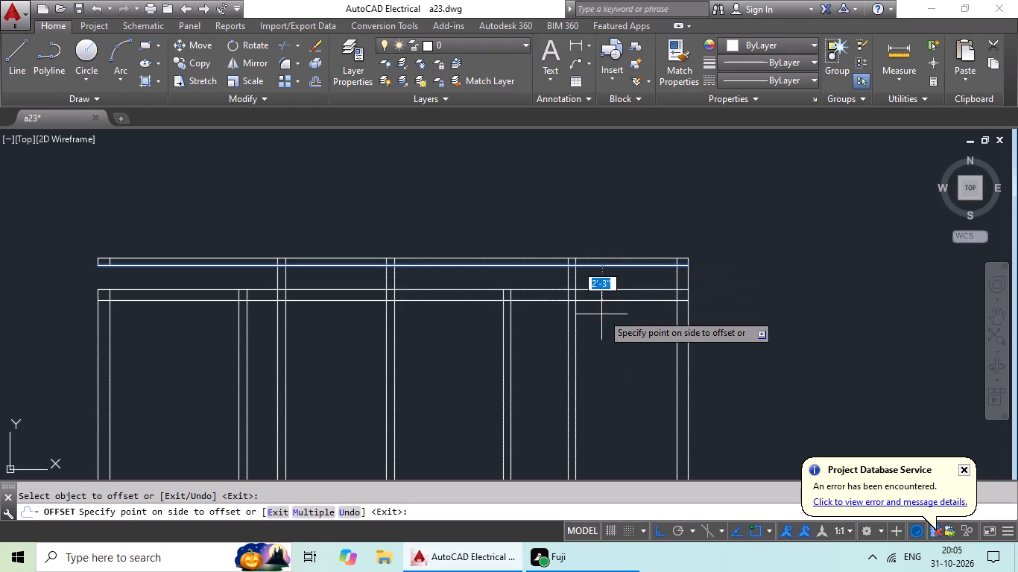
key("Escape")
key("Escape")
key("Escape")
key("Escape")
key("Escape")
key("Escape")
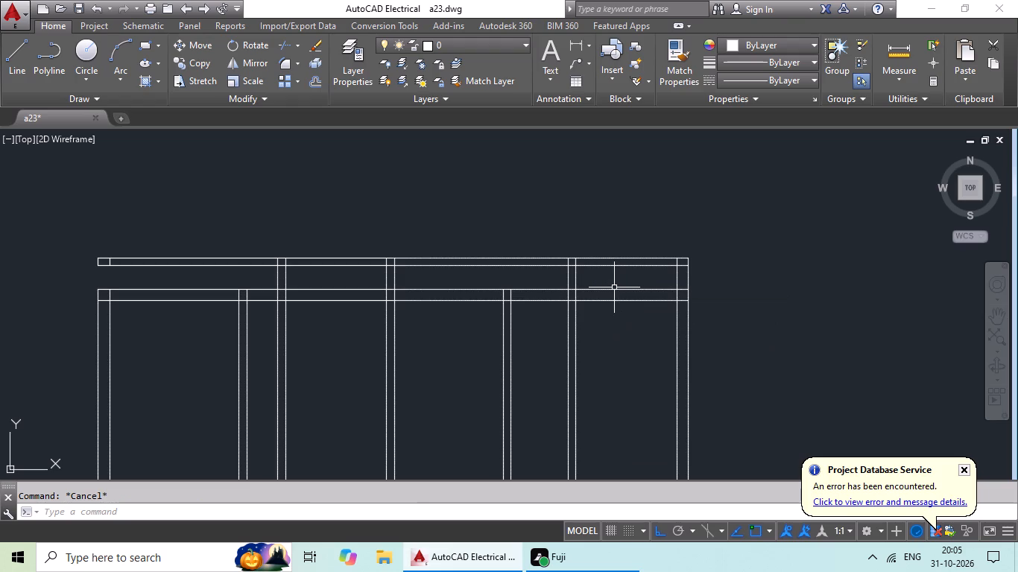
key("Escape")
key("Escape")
Delete the two short vertical lines at the left end of the upper 6" strip.
scroll(116, 261, "up", 4)
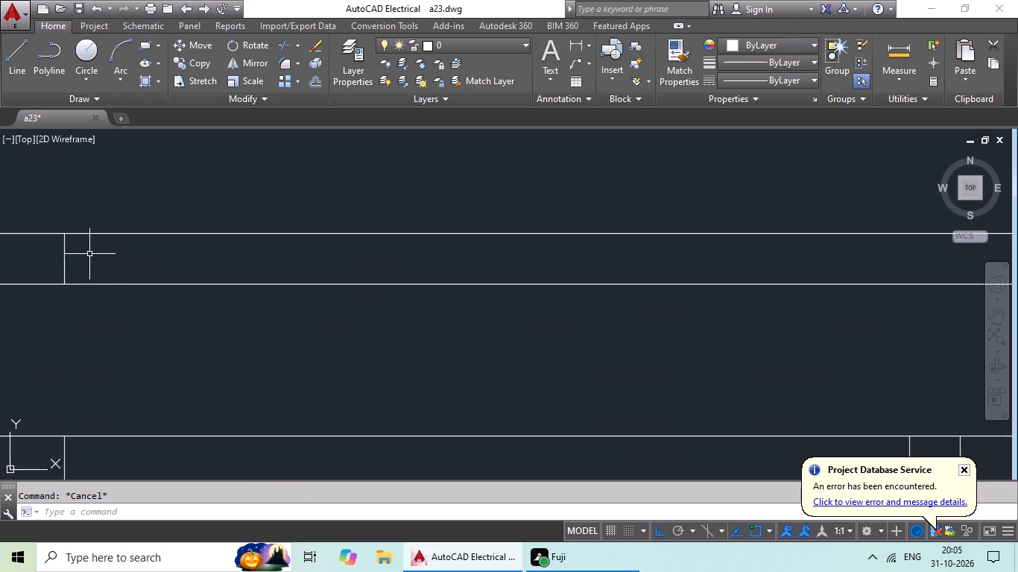
middle_click_drag(128, 266, 305, 299)
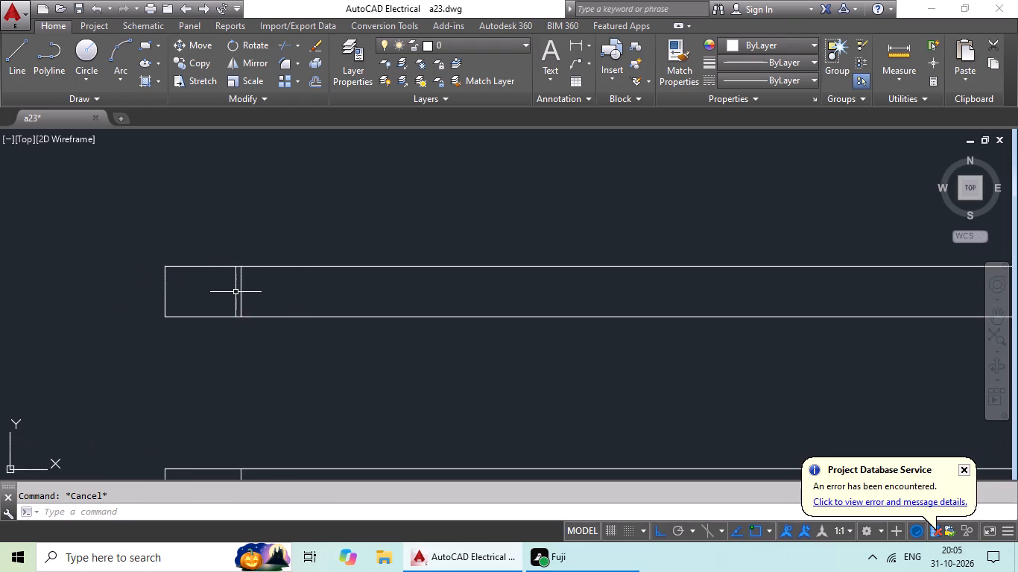
left_click(239, 291)
left_click(164, 287)
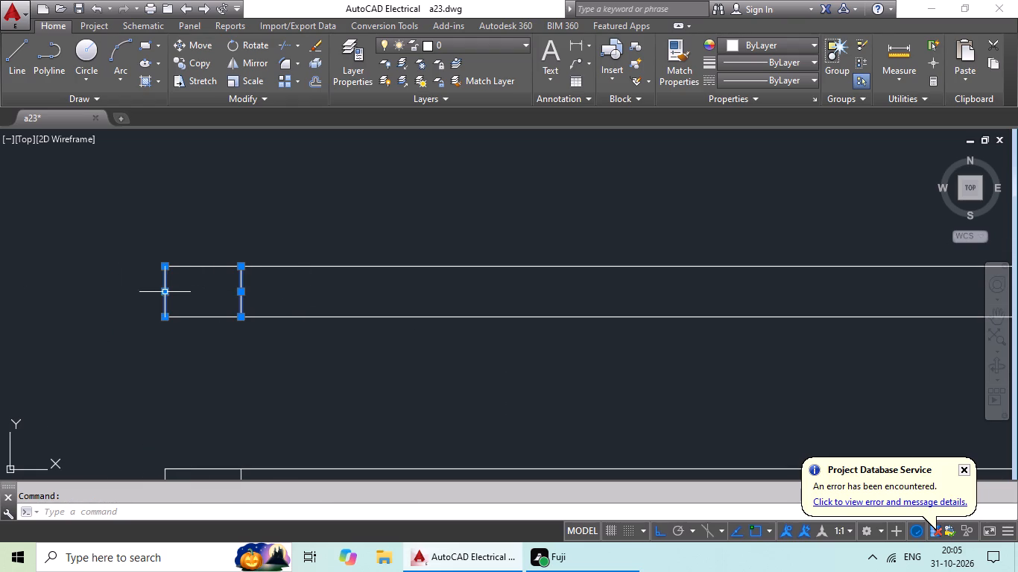
key("Delete")
scroll(253, 293, "down", 3)
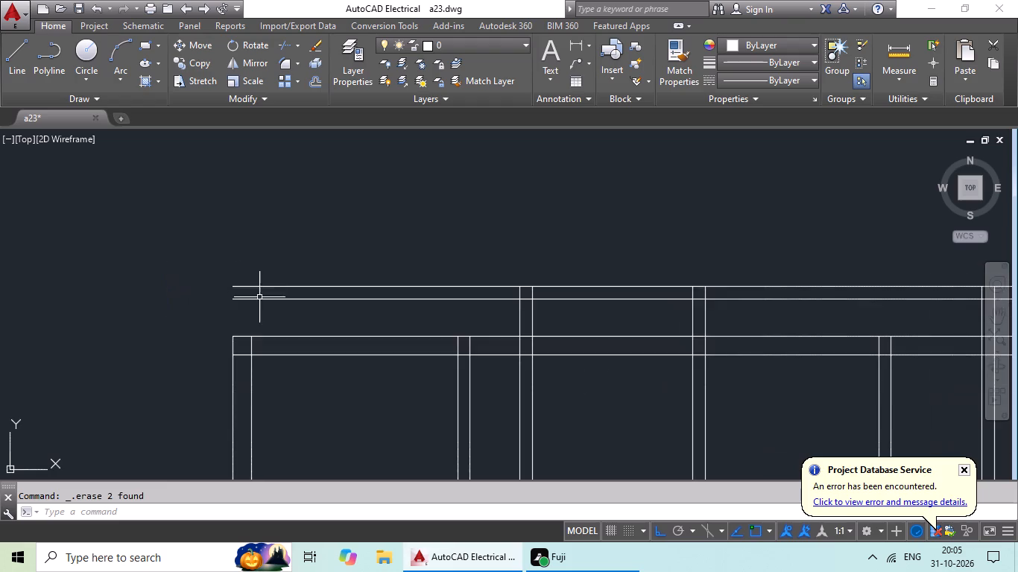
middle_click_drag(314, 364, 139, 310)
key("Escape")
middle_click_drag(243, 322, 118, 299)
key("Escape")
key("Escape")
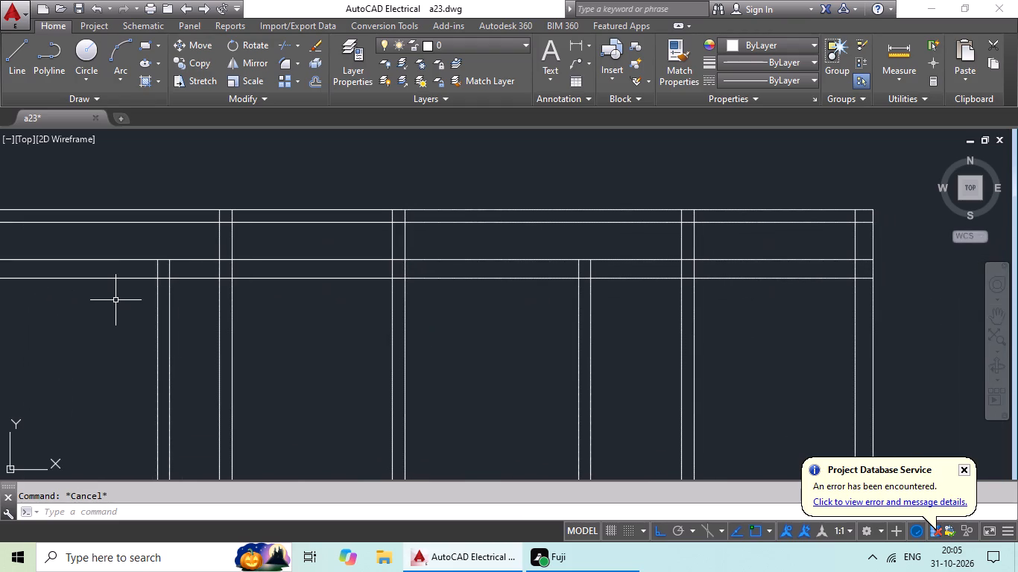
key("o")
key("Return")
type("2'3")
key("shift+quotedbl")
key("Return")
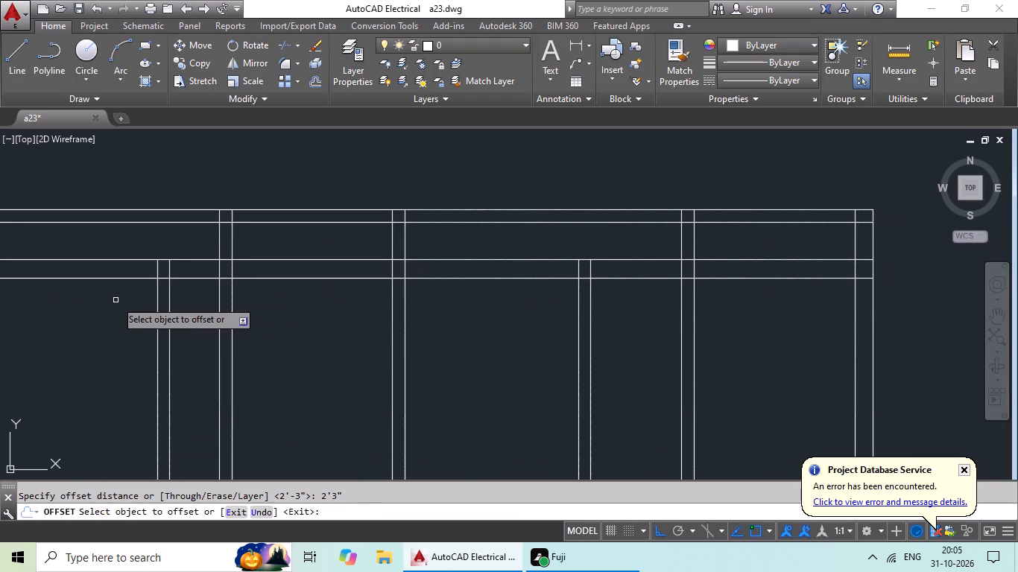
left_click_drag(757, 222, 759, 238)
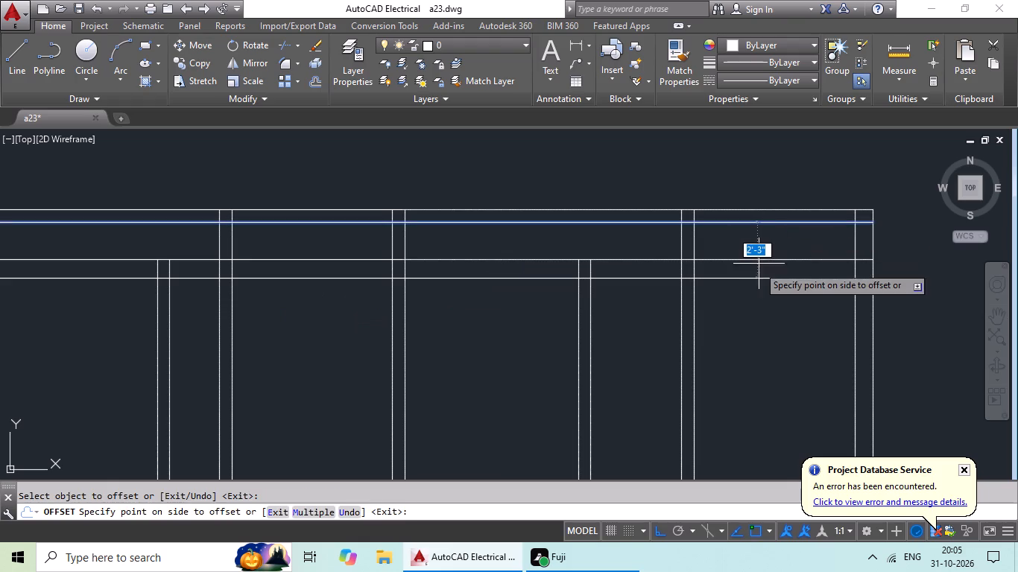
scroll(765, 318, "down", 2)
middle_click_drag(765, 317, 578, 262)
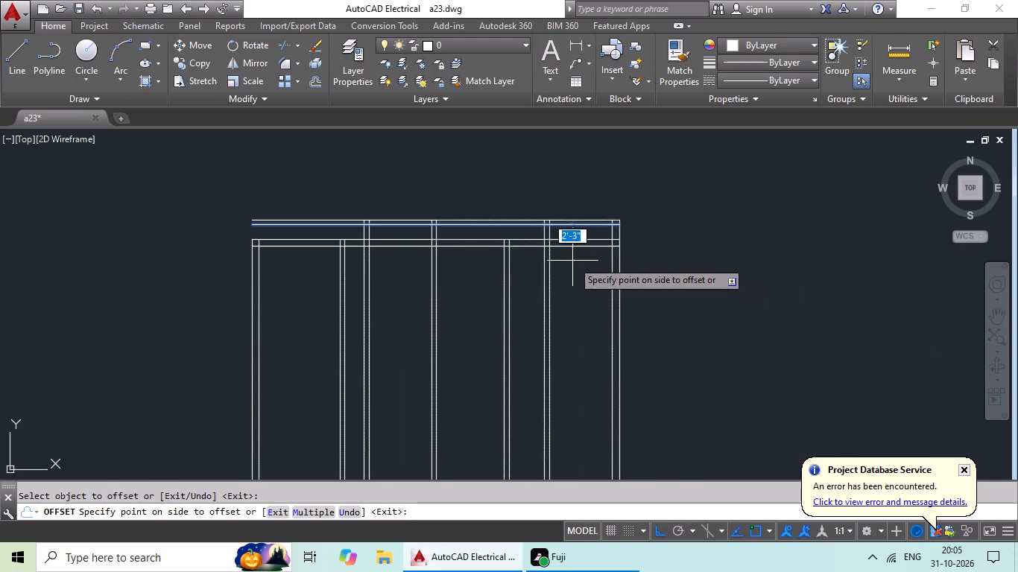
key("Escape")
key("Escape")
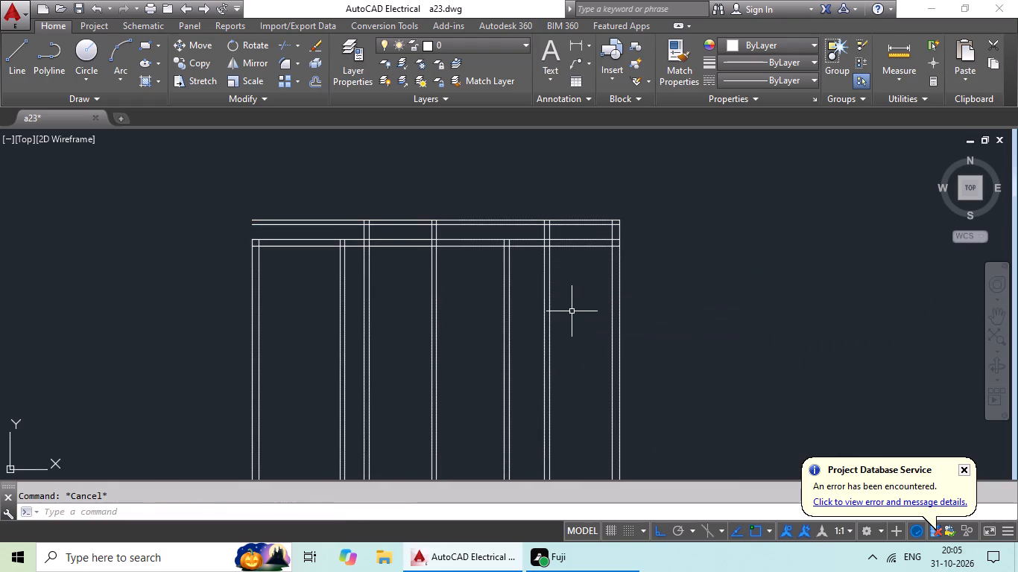
Trim the two right-end vertical lines between the upper strip and the top outer wall.
type("tr")
key("space")
key("space")
scroll(601, 233, "up", 3)
scroll(709, 224, "down", 1)
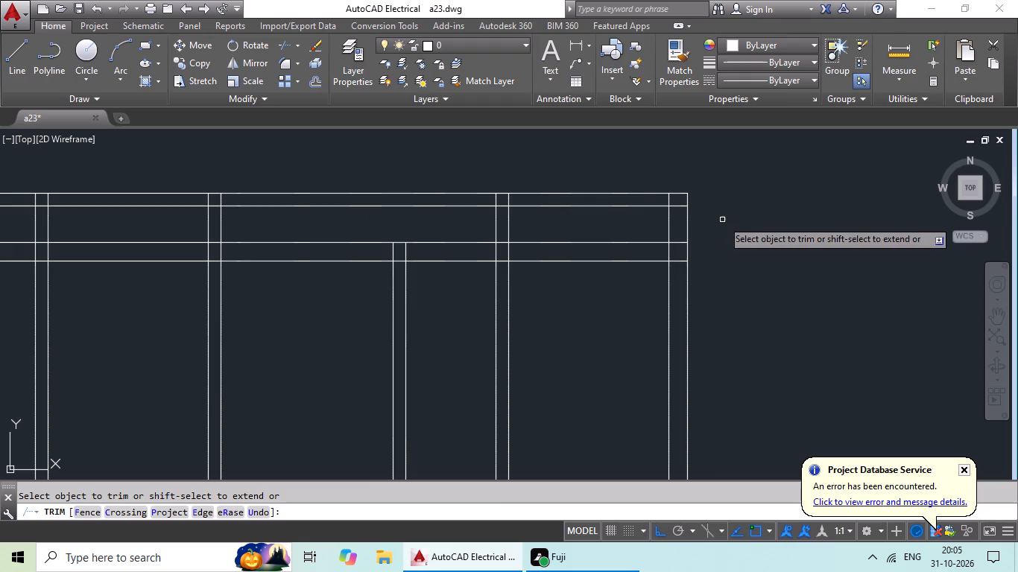
left_click_drag(722, 219, 648, 225)
scroll(674, 200, "up", 3)
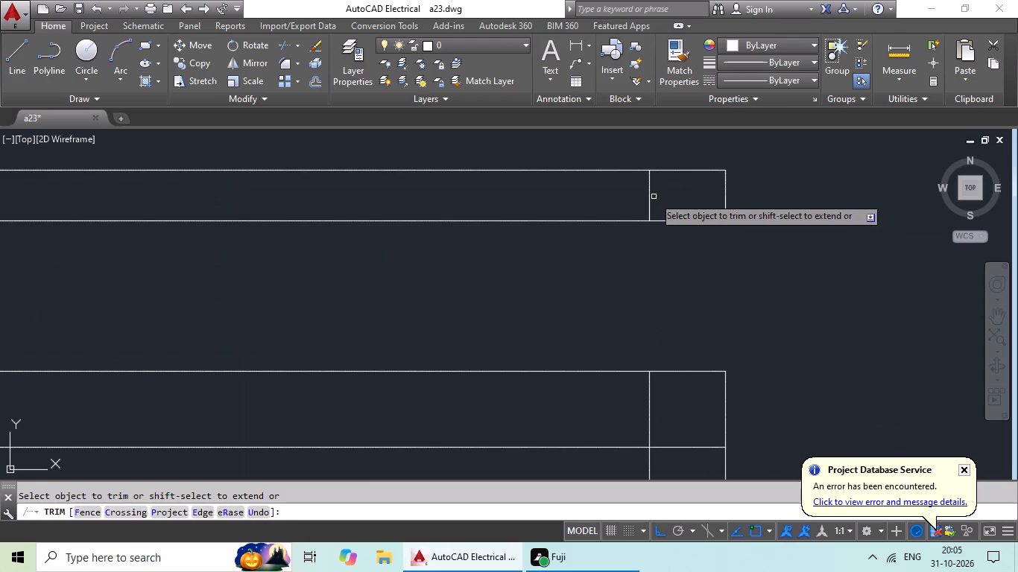
key("Escape")
Delete the two short vertical lines remaining at the right end of the upper strip.
left_click(644, 200)
key("Escape")
left_click(652, 192)
left_click_drag(771, 191, 765, 192)
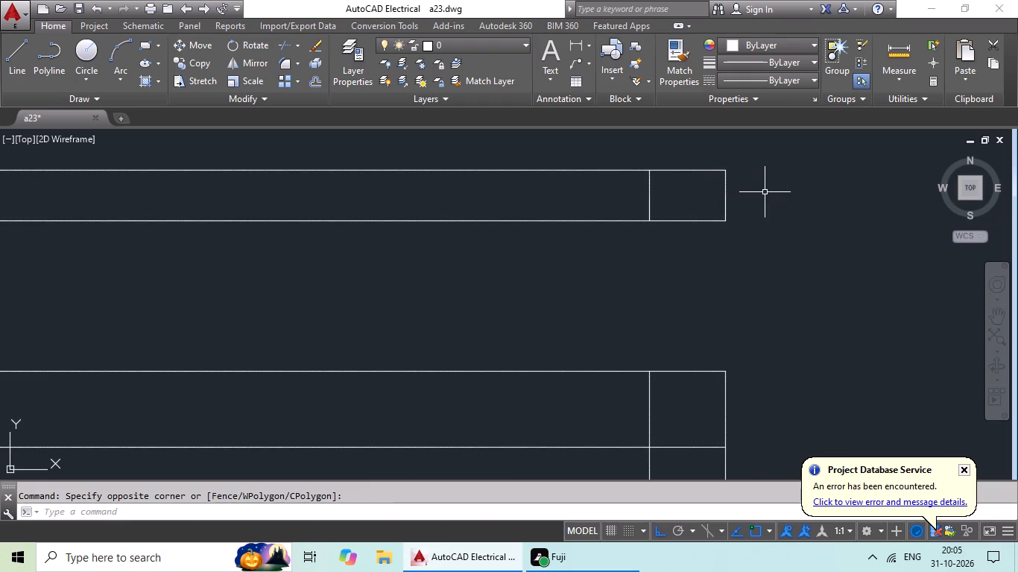
left_click_drag(764, 192, 652, 195)
left_click_drag(690, 192, 634, 197)
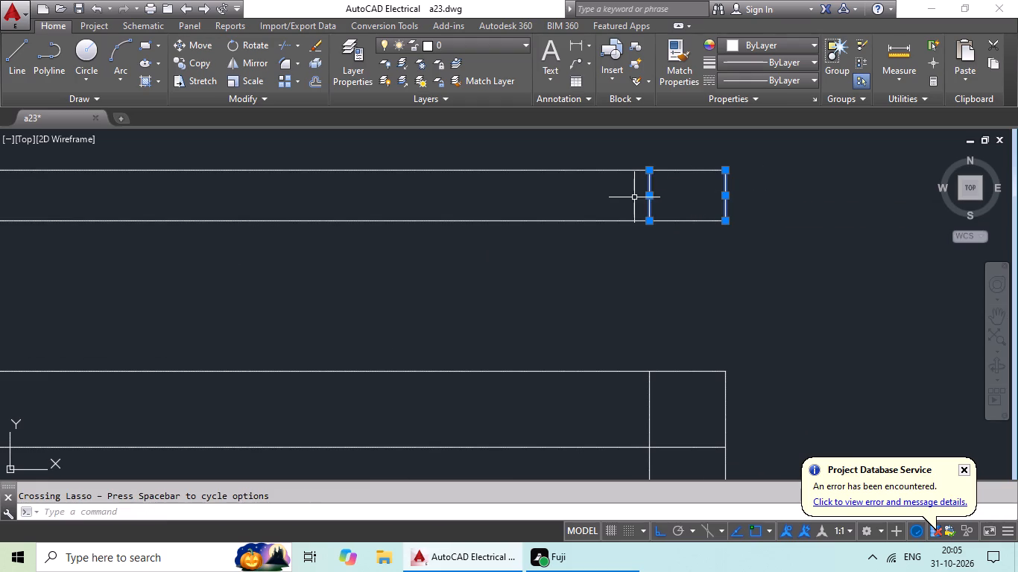
key("Delete")
scroll(721, 184, "down", 3)
key("Escape")
key("Escape")
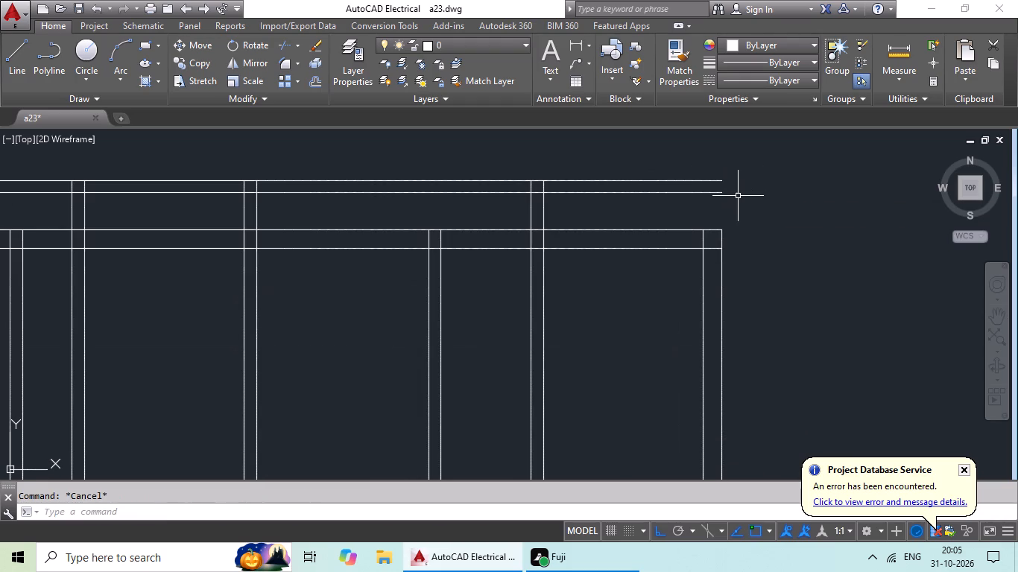
key("Escape")
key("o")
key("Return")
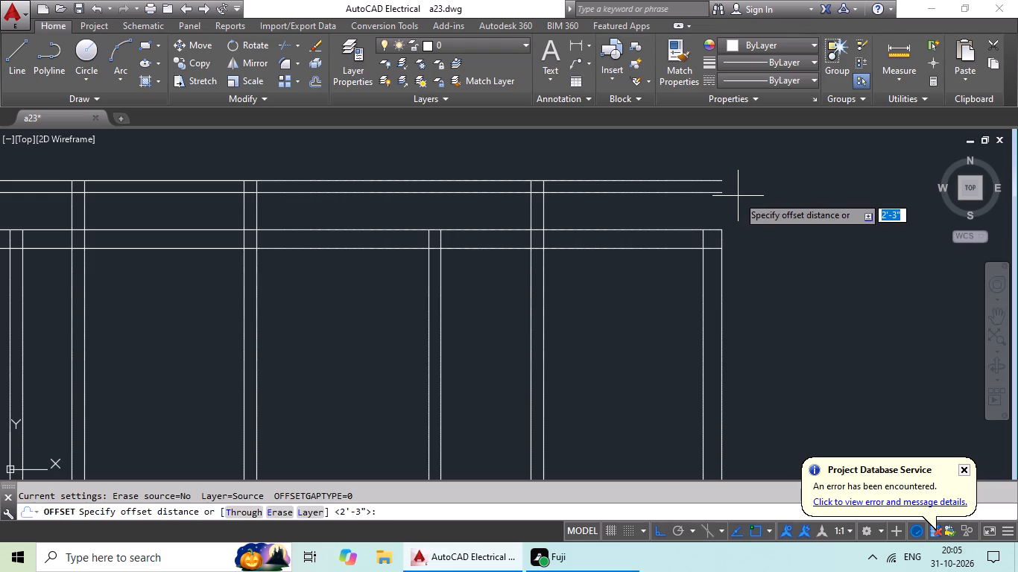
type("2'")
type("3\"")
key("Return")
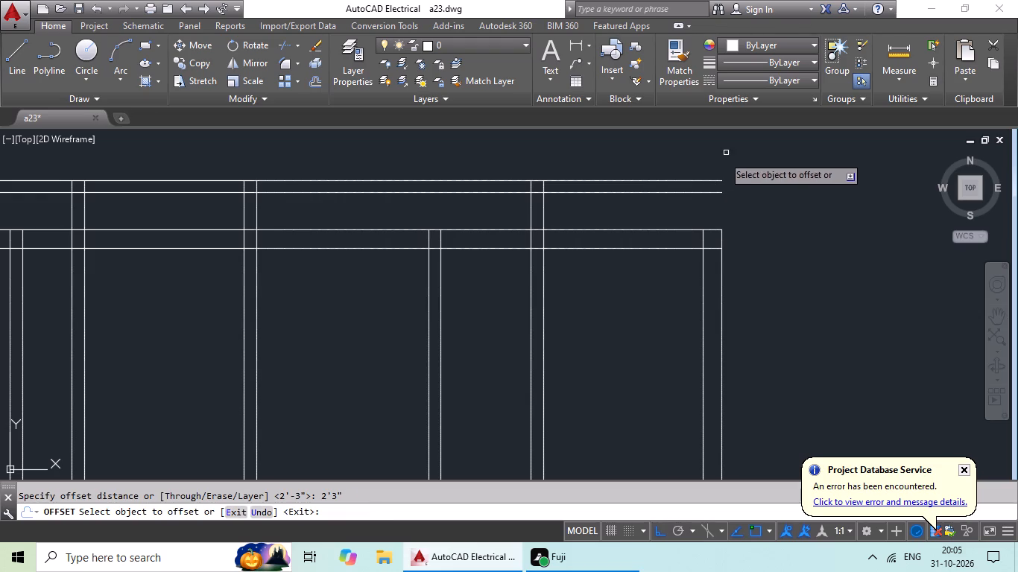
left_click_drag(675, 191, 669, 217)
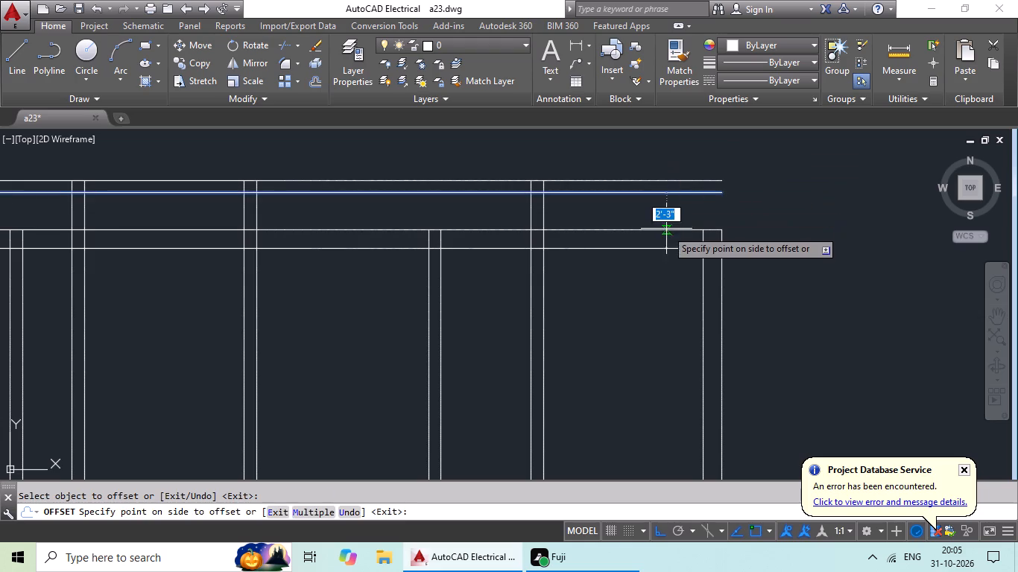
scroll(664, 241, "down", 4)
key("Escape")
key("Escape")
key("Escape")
Trim the three pairs of vertical partition lines in the gap between the upper strip and the top outer wall.
scroll(584, 228, "up", 5)
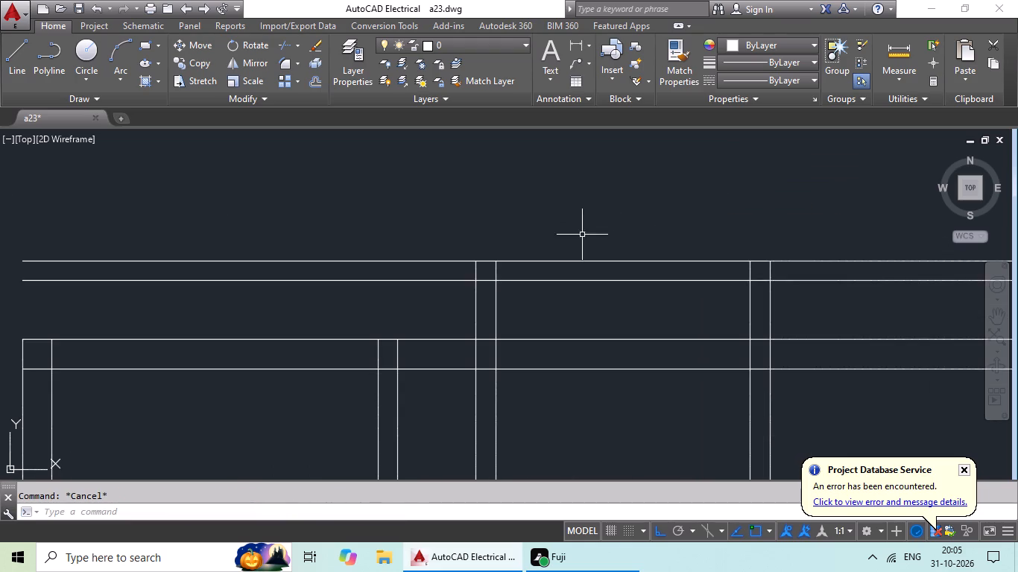
middle_click_drag(554, 282, 390, 203)
key("Escape")
key("Escape")
key("t")
key("r")
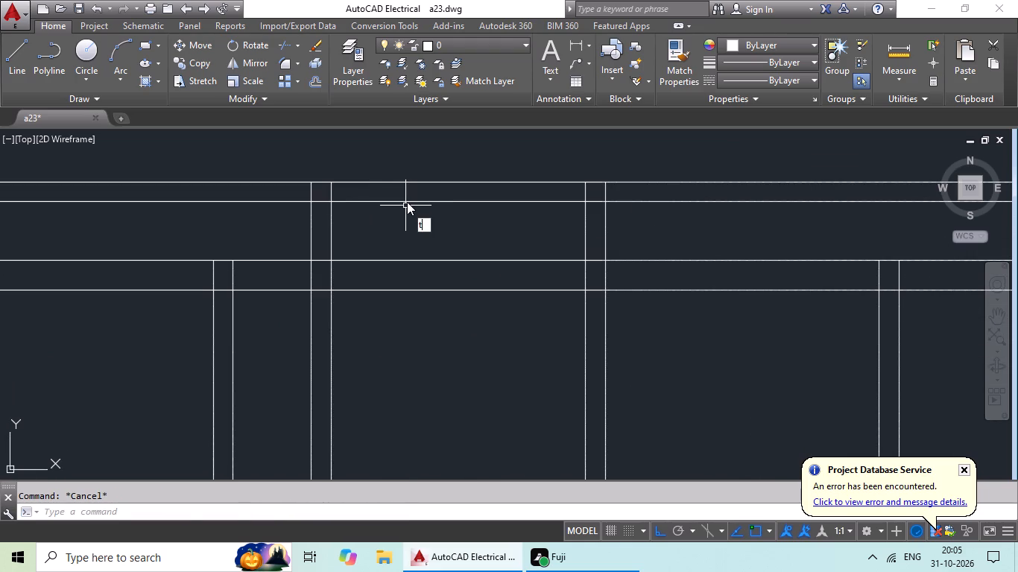
key("space")
key("space")
scroll(594, 225, "up", 2)
left_click_drag(721, 215, 489, 245)
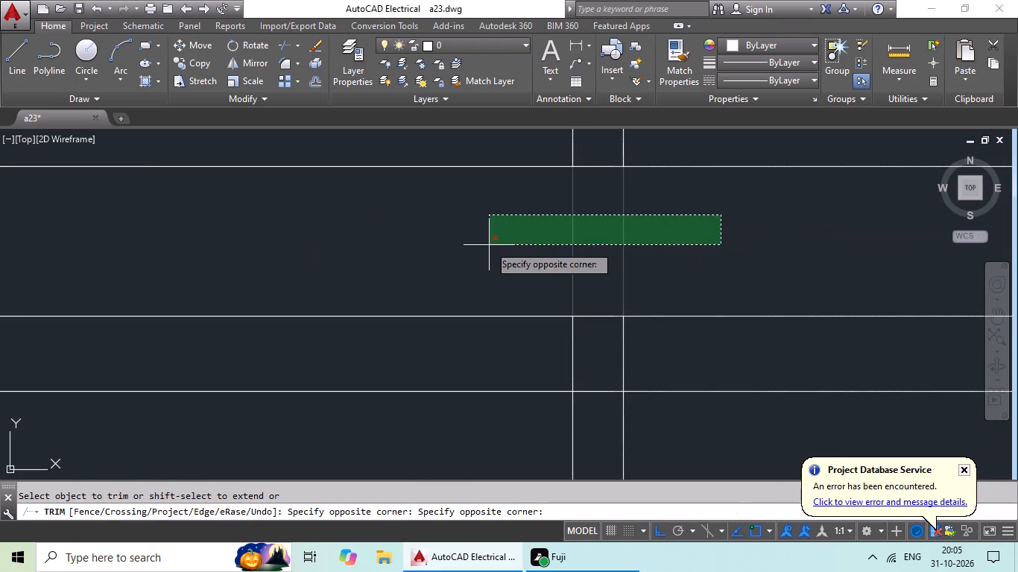
left_click(489, 245)
scroll(548, 238, "down", 1)
middle_click_drag(548, 237, 816, 238)
left_click_drag(674, 229, 349, 232)
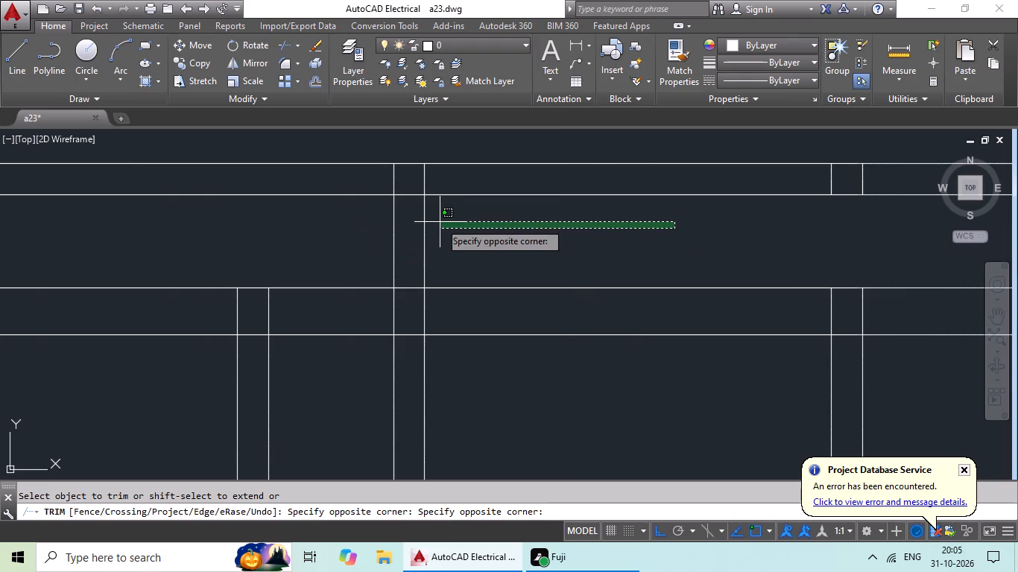
left_click(288, 233)
scroll(533, 234, "down", 2)
middle_click_drag(563, 327, 252, 293)
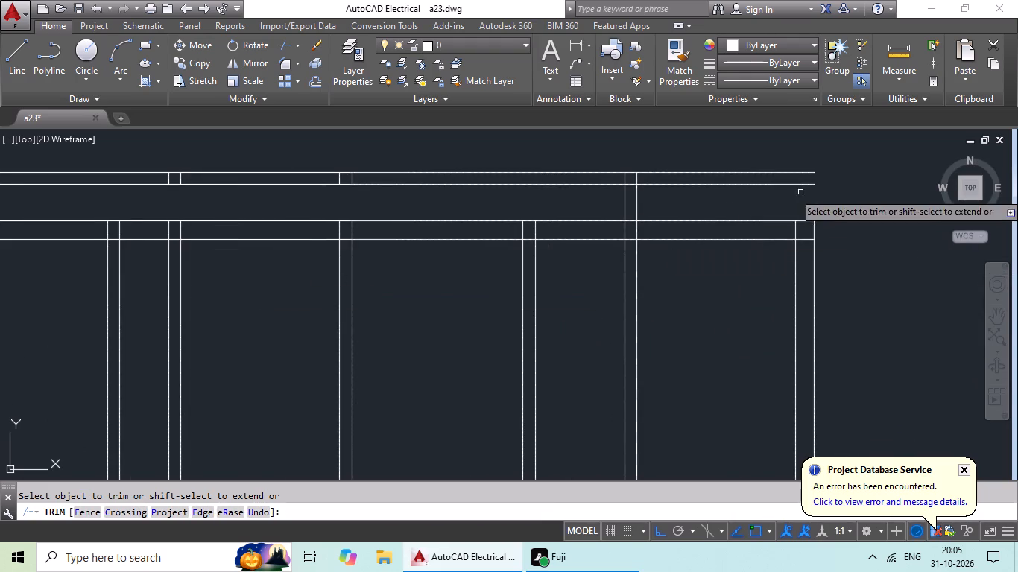
scroll(648, 191, "up", 3)
left_click_drag(671, 188, 389, 248)
left_click(388, 249)
scroll(432, 240, "down", 3)
middle_click_drag(434, 238, 574, 283)
key("Escape")
Delete the three pairs of short vertical lines remaining inside the upper strip.
scroll(604, 255, "up", 5)
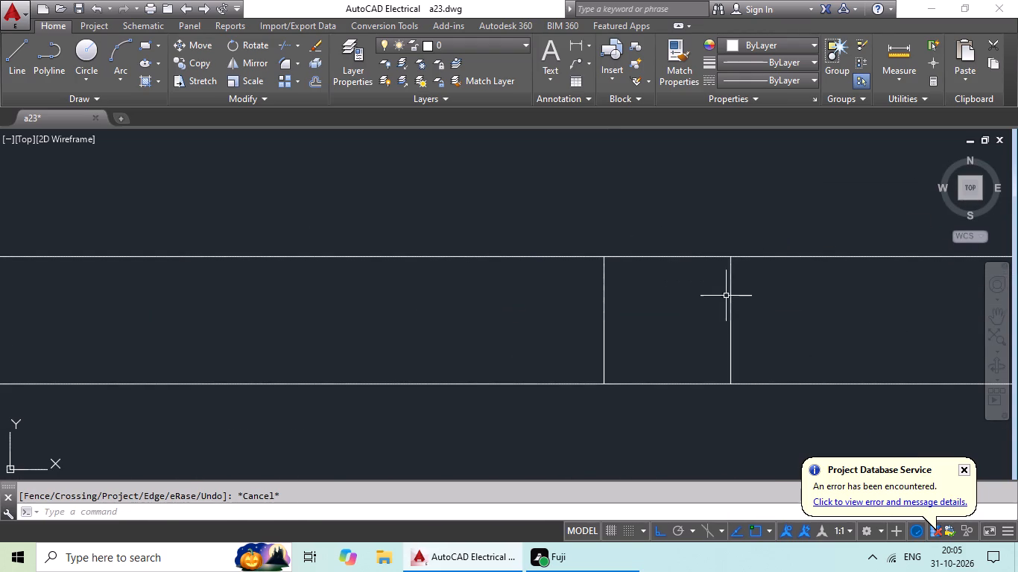
left_click_drag(756, 289, 516, 314)
key("Delete")
scroll(605, 321, "down", 4)
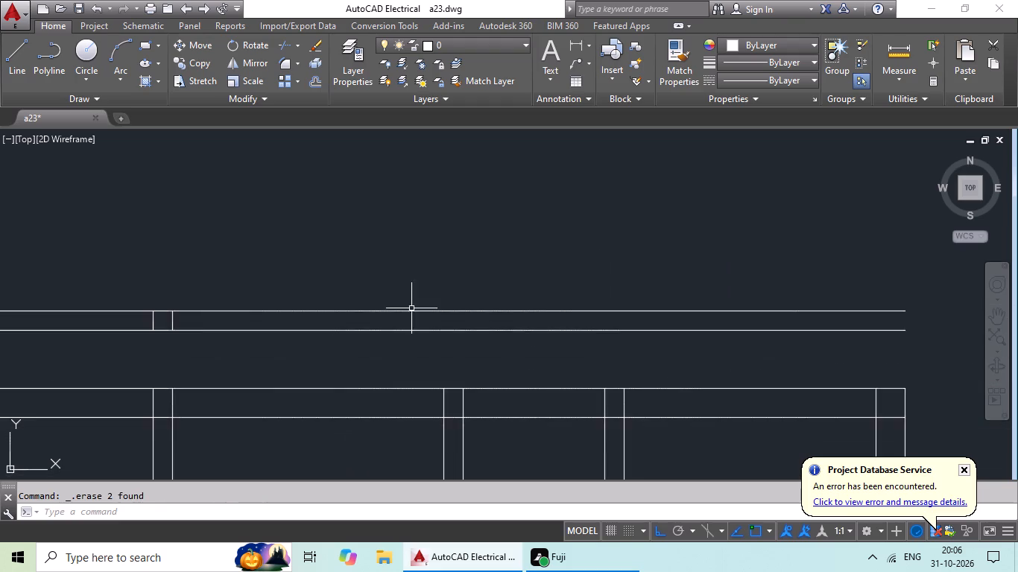
middle_click_drag(333, 305, 787, 355)
scroll(558, 359, "up", 4)
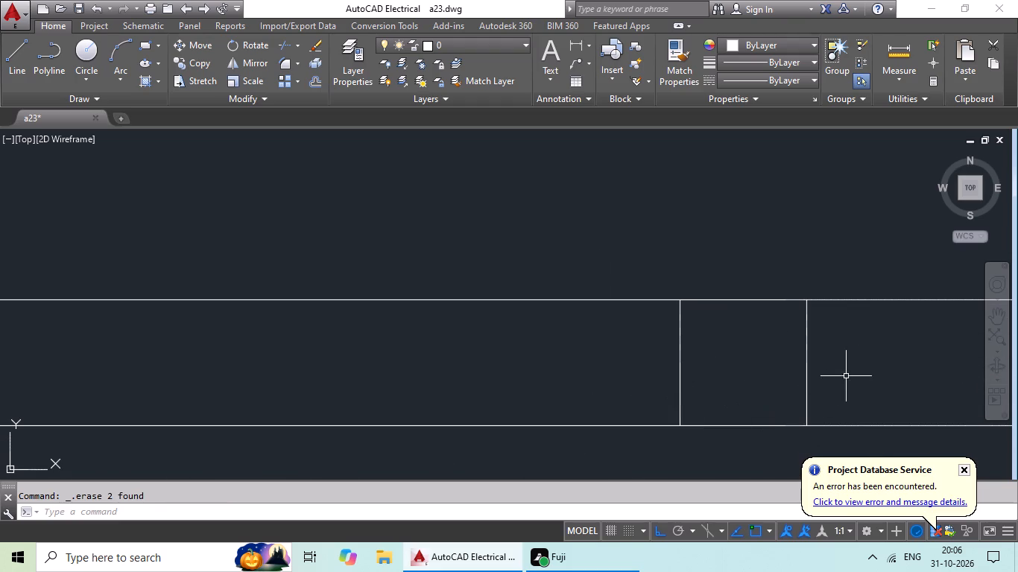
left_click_drag(888, 353, 508, 355)
key("Delete")
scroll(642, 326, "down", 3)
scroll(230, 345, "up", 5)
left_click_drag(484, 290, 0, 282)
key("Delete")
scroll(159, 258, "down", 6)
middle_click_drag(276, 341, 294, 255)
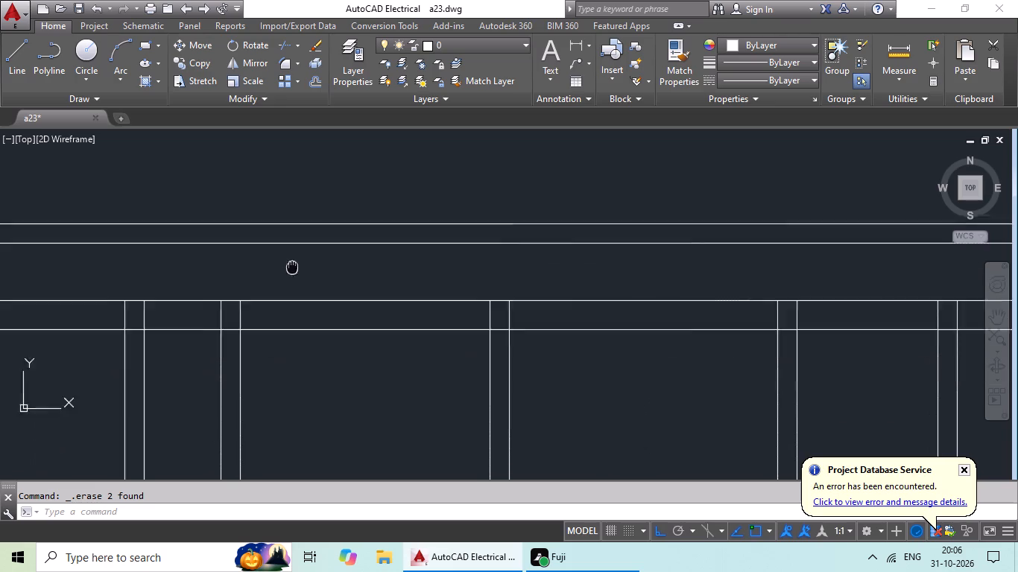
middle_click_drag(294, 255, 297, 230)
scroll(367, 311, "down", 2)
middle_click_drag(376, 353, 311, 257)
key("Escape")
key("Escape")
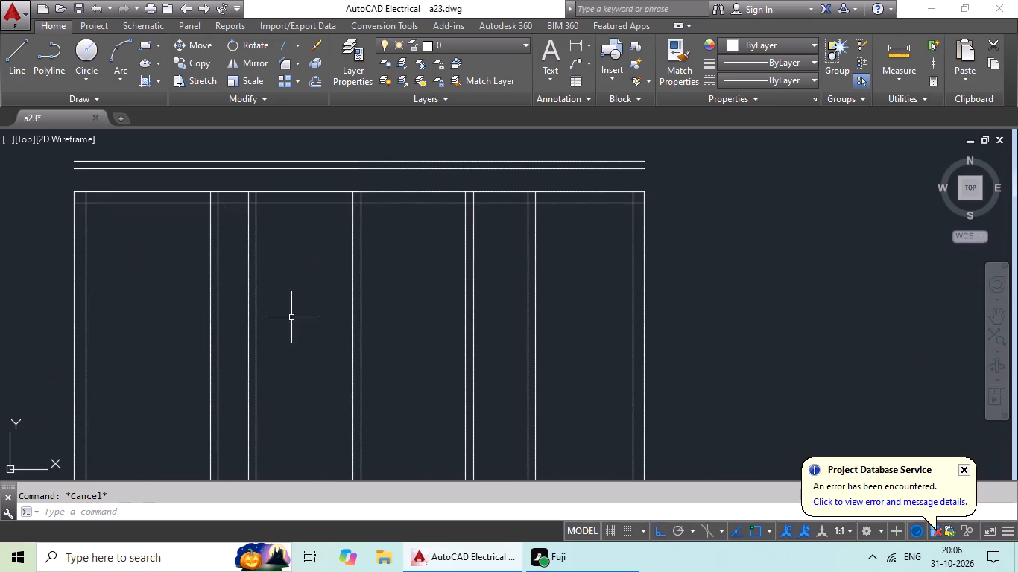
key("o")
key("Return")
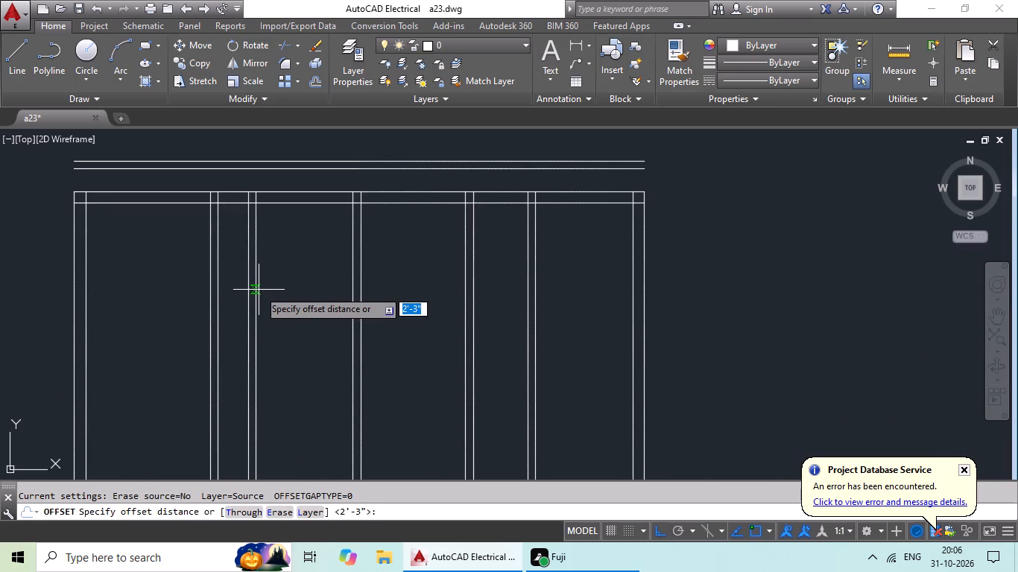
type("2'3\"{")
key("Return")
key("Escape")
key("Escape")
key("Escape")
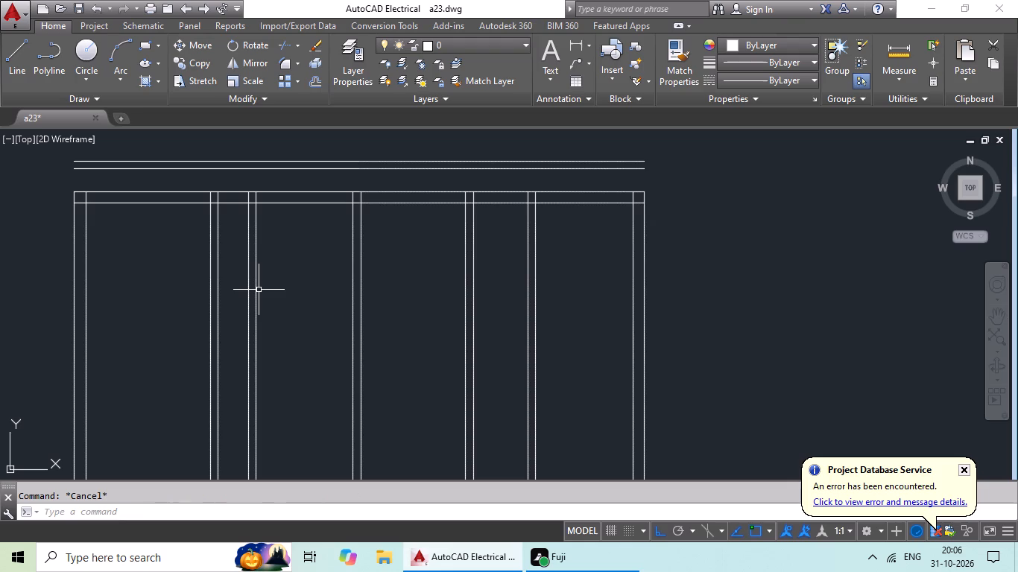
Offset the upper strip's lower line 2'3" downward into the plan, repeating the offset several times.
key("o")
key("Return")
type("2'3")
key("shift+quotedbl")
key("Return")
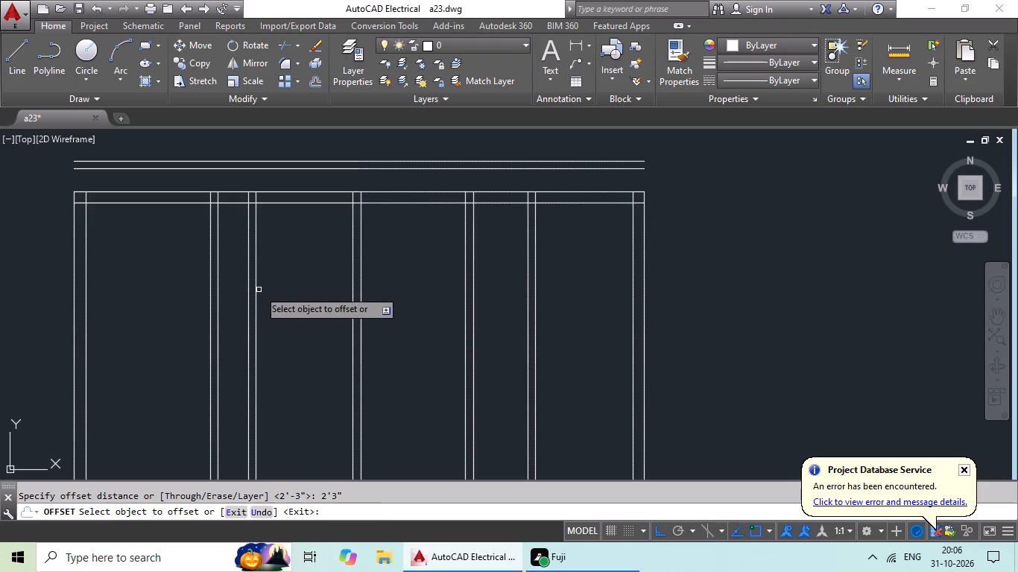
left_click_drag(415, 169, 420, 214)
left_click(414, 318)
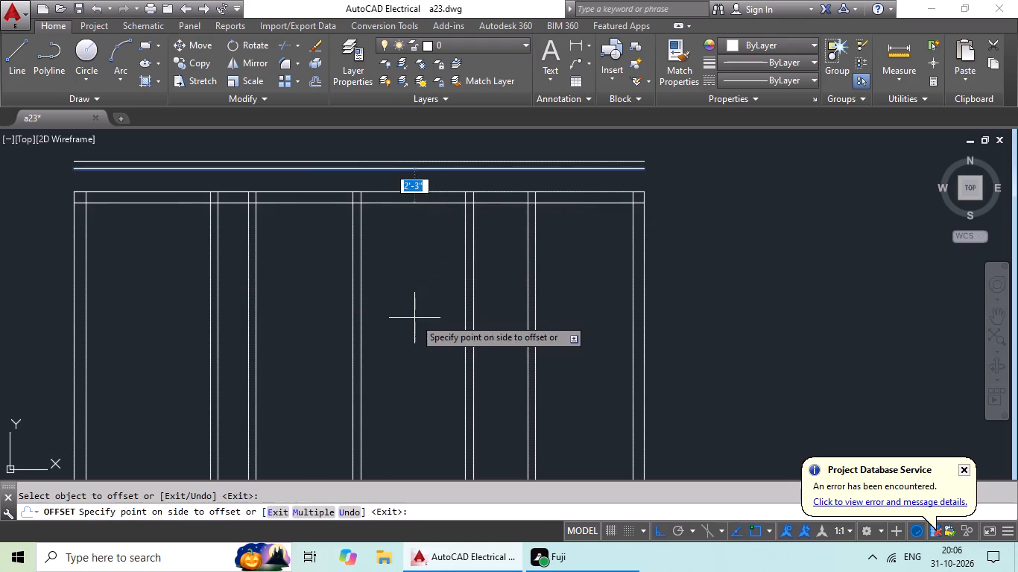
scroll(429, 286, "down", 2)
left_click_drag(442, 241, 438, 249)
left_click(426, 277)
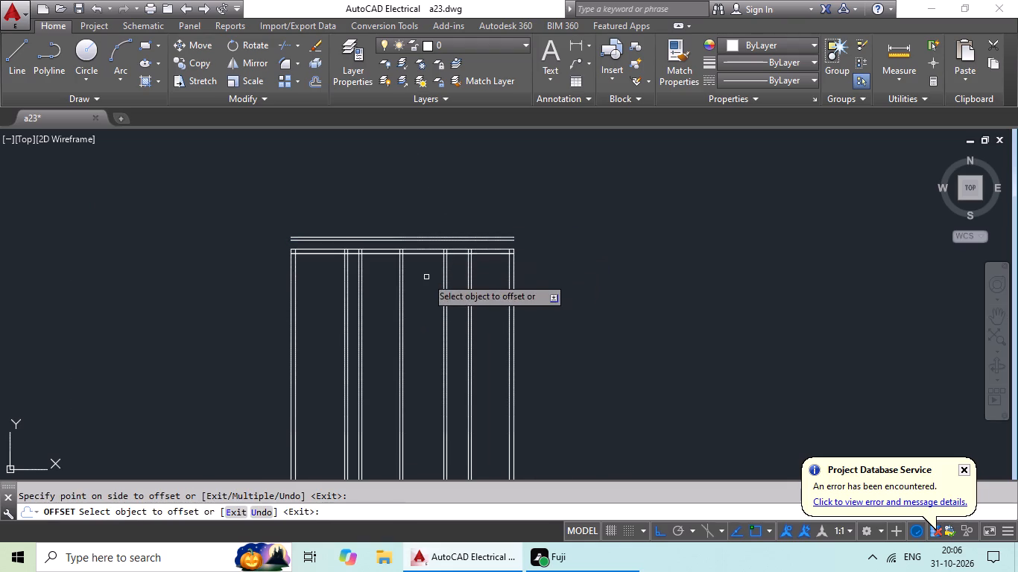
left_click(446, 240)
left_click(438, 267)
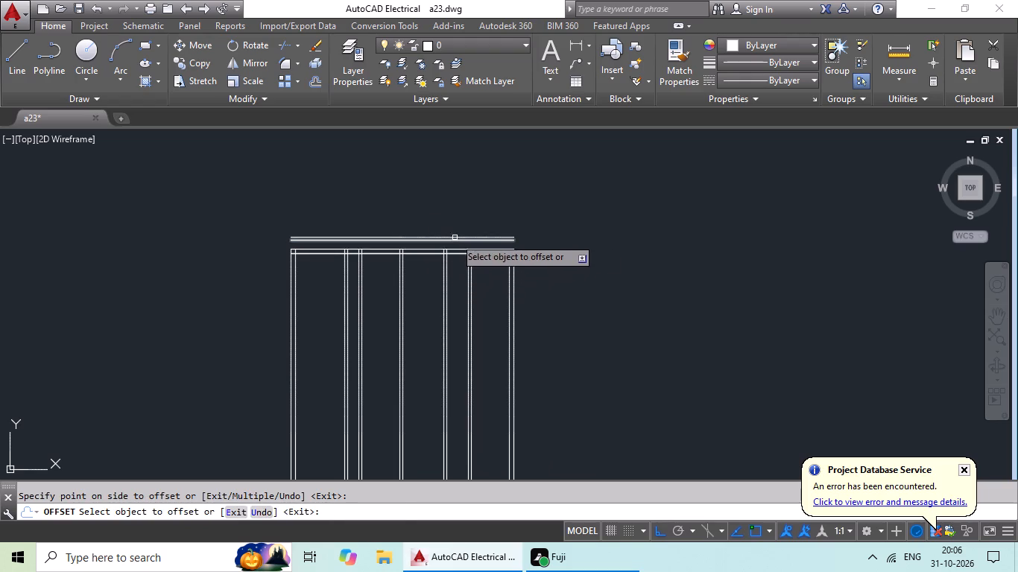
left_click(455, 239)
left_click(446, 267)
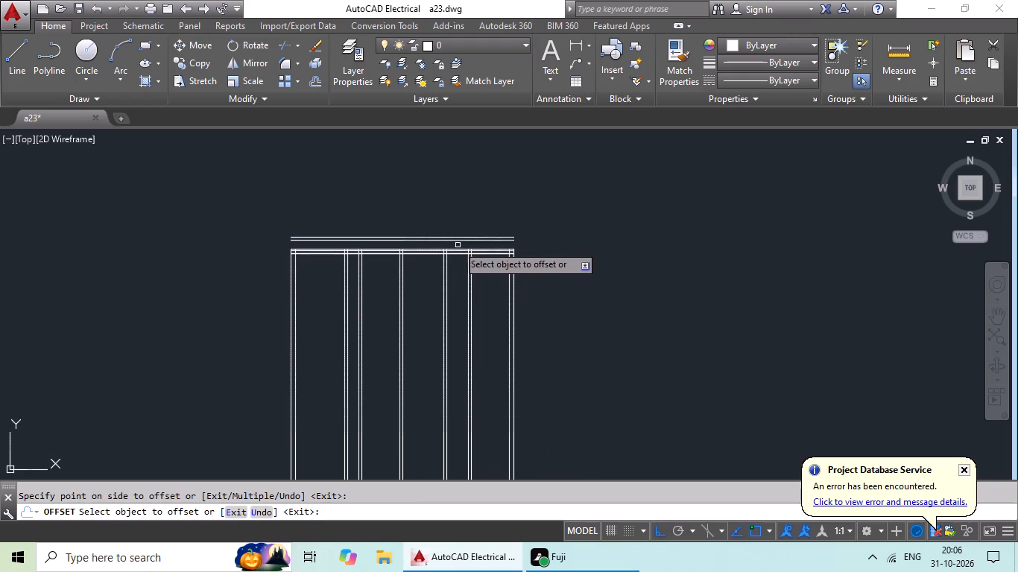
left_click(461, 241)
left_click(458, 268)
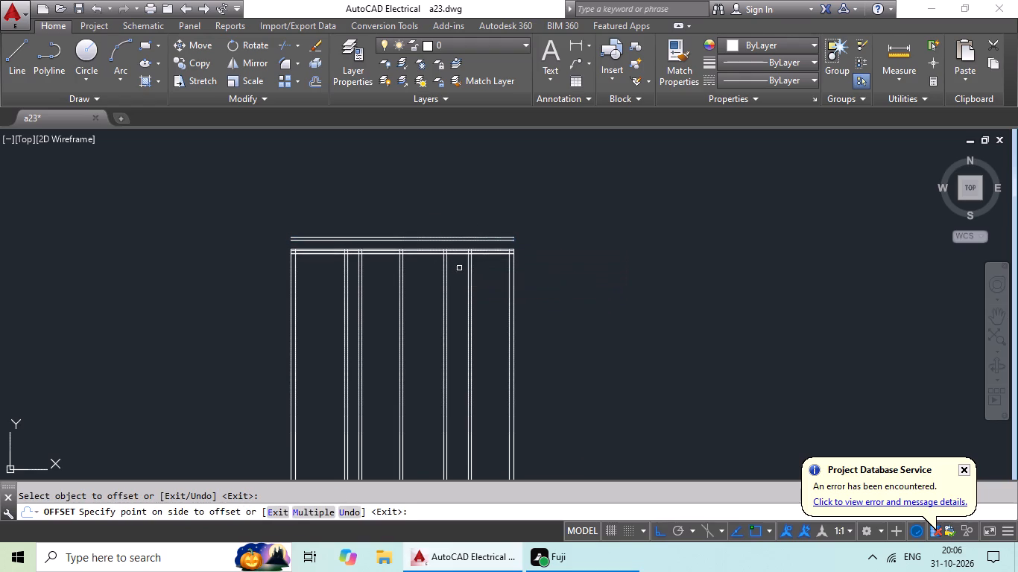
middle_click_drag(458, 279, 408, 250)
key("Escape")
key("Escape")
Erase the entire existing floor plan, including all outer walls, partition lines and the upper strip.
left_click_drag(478, 199, 156, 293)
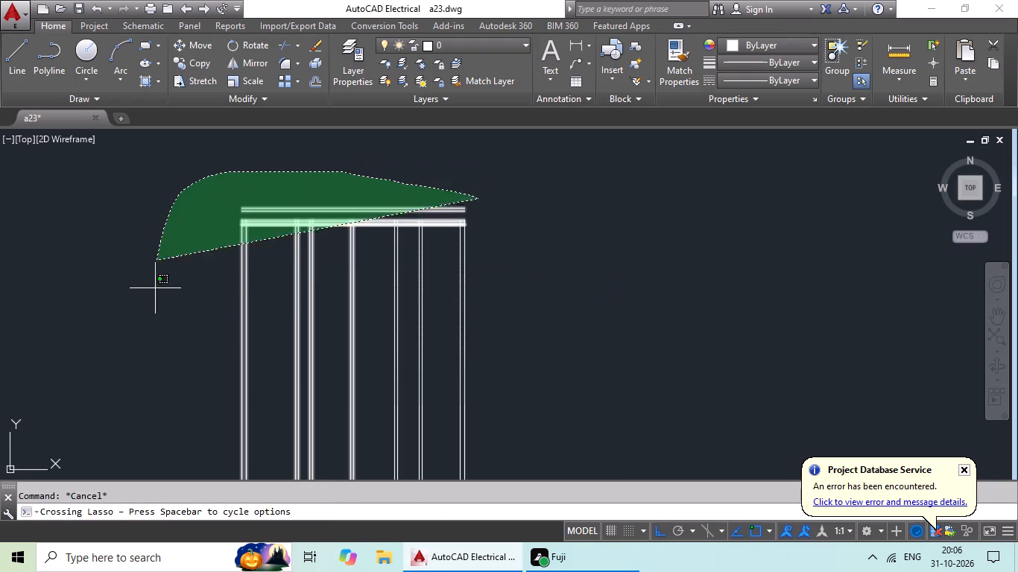
left_click_drag(156, 293, 402, 353)
middle_click_drag(629, 378, 534, 209)
left_click_drag(539, 215, 0, 333)
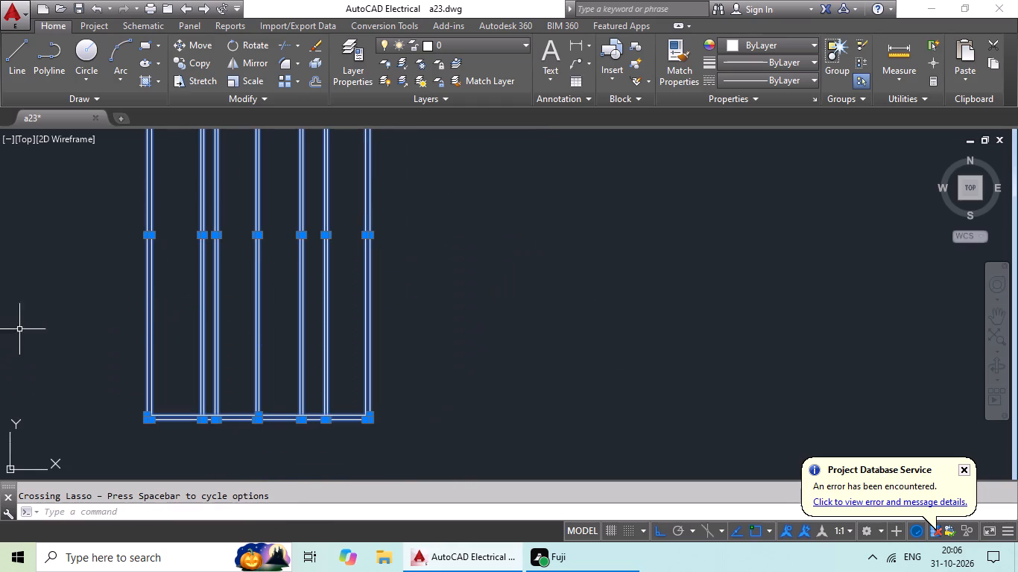
key("Delete")
Draw a new closed rectangular outline with the Line tool, 38' wide and 63' high.
scroll(265, 302, "down", 5)
scroll(329, 350, "down", 2)
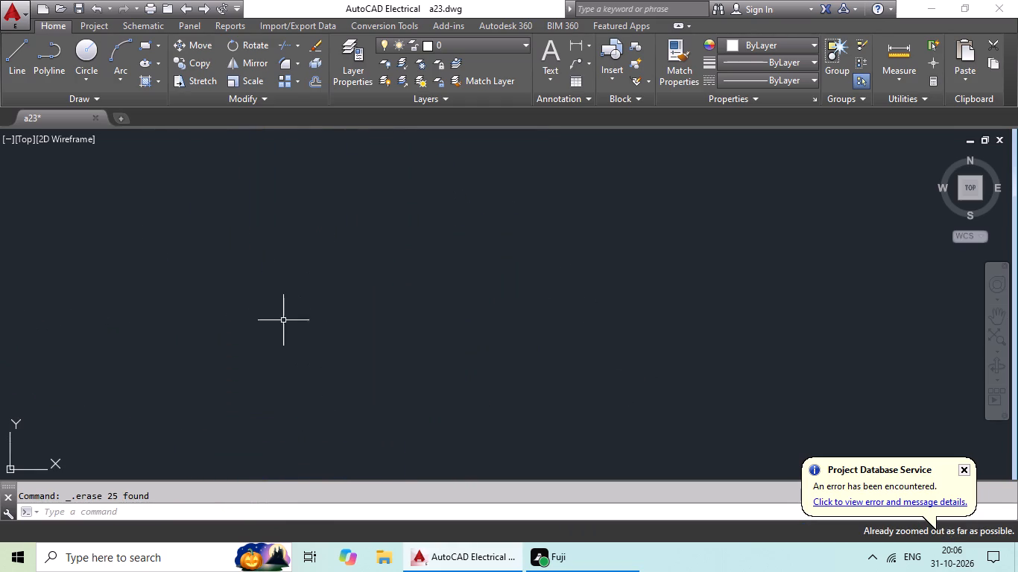
scroll(306, 320, "up", 1)
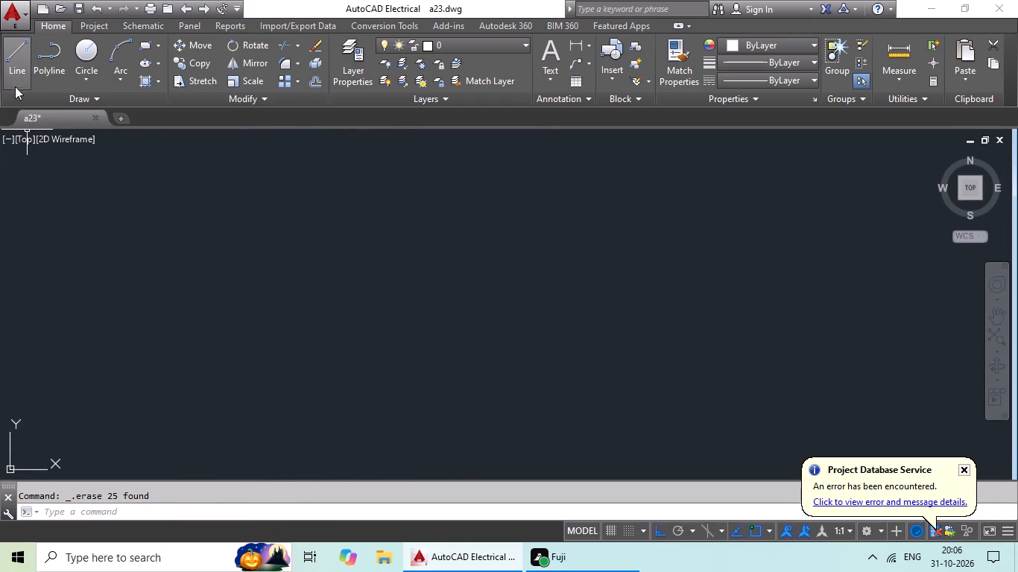
left_click(12, 75)
left_click(183, 181)
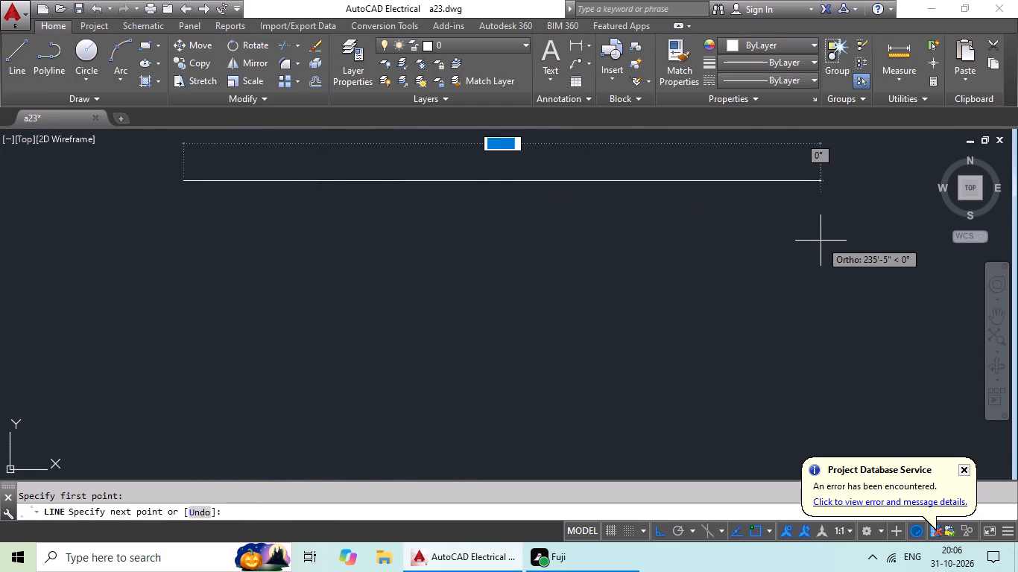
type("38'")
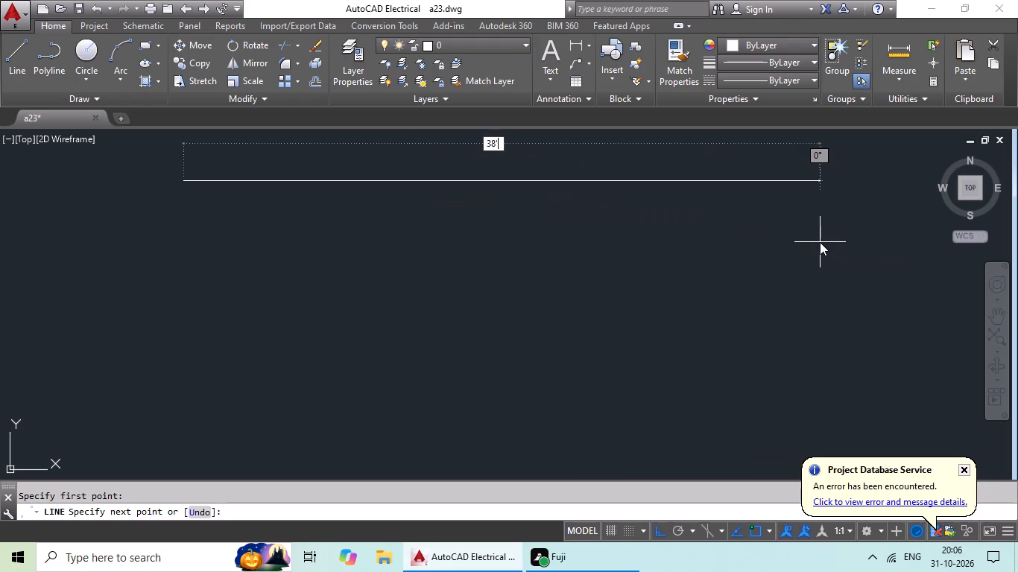
key("Return")
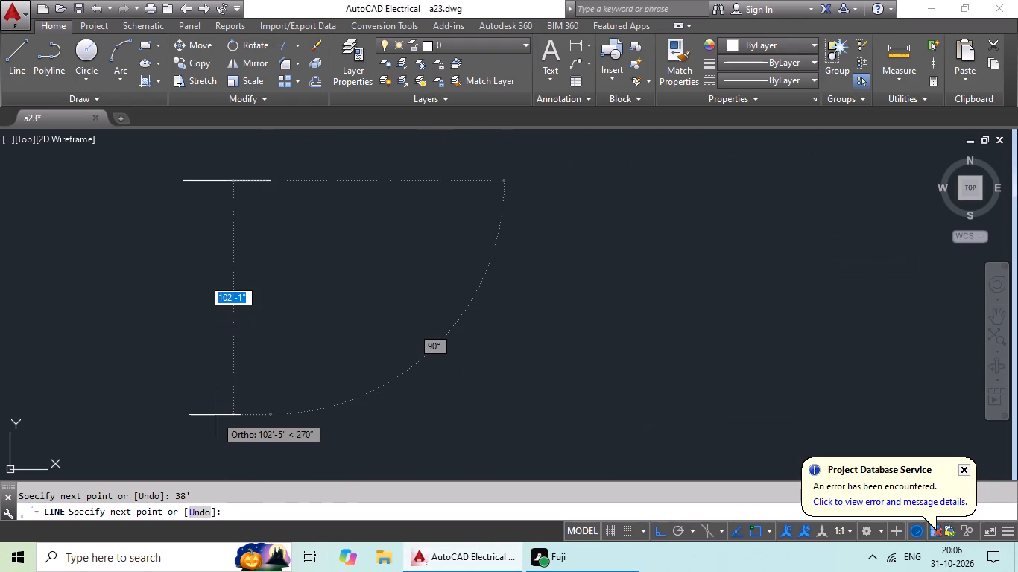
type("63'")
key("Return")
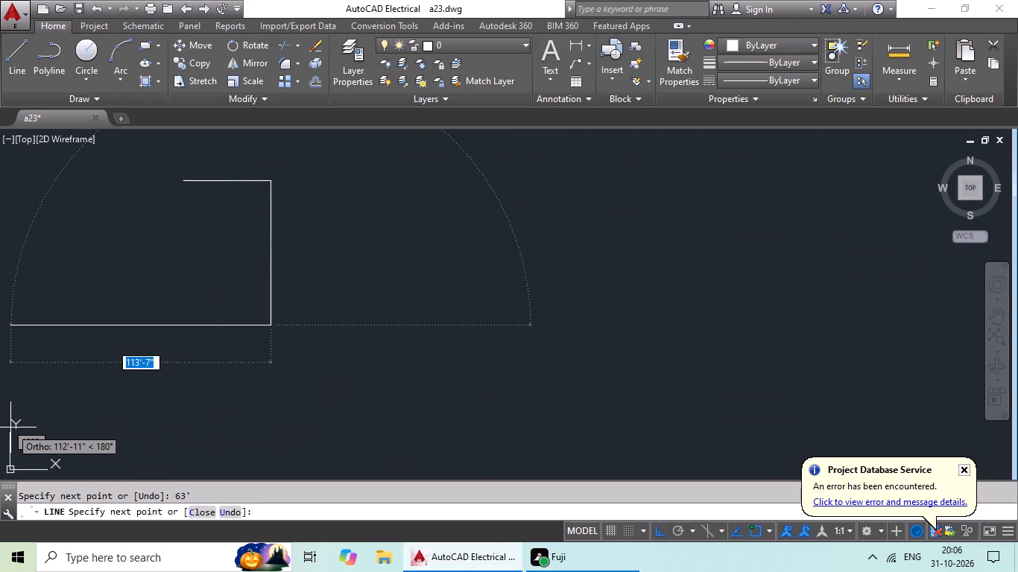
type("38'")
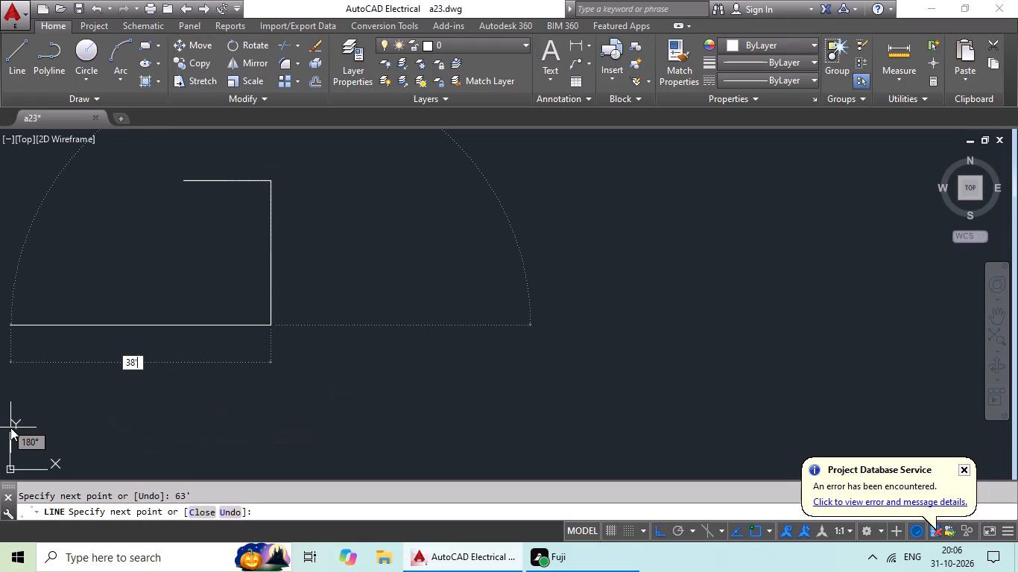
key("Return")
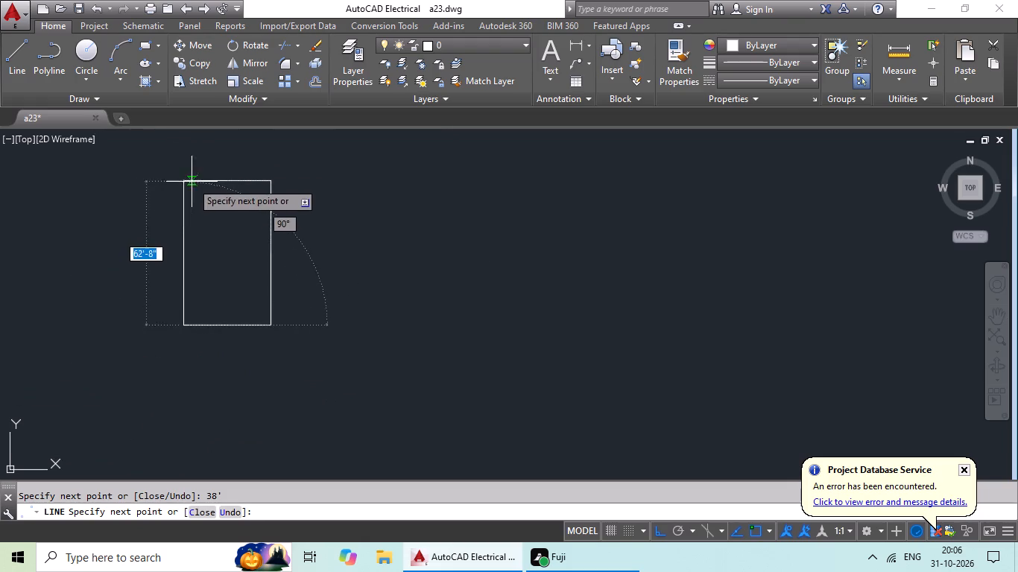
left_click(186, 182)
key("Escape")
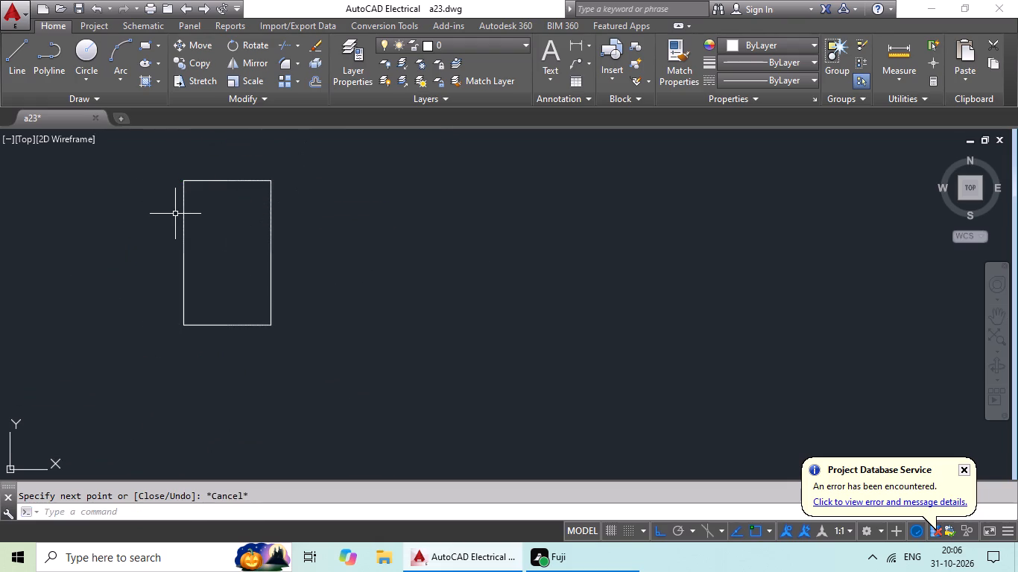
Offset all four sides of the new outline 9" inward to form the outer walls.
middle_click_drag(186, 215, 203, 220)
middle_click_drag(224, 223, 279, 224)
scroll(292, 227, "up", 1)
middle_click_drag(299, 235, 311, 251)
key("Escape")
key("Escape")
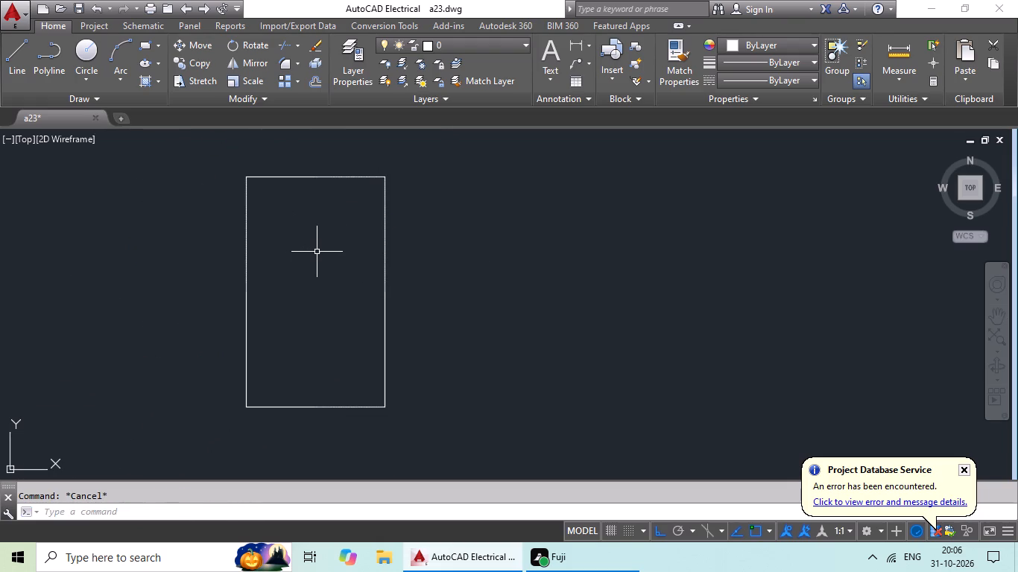
key("o")
key("Return")
type("9\"")
key("Return")
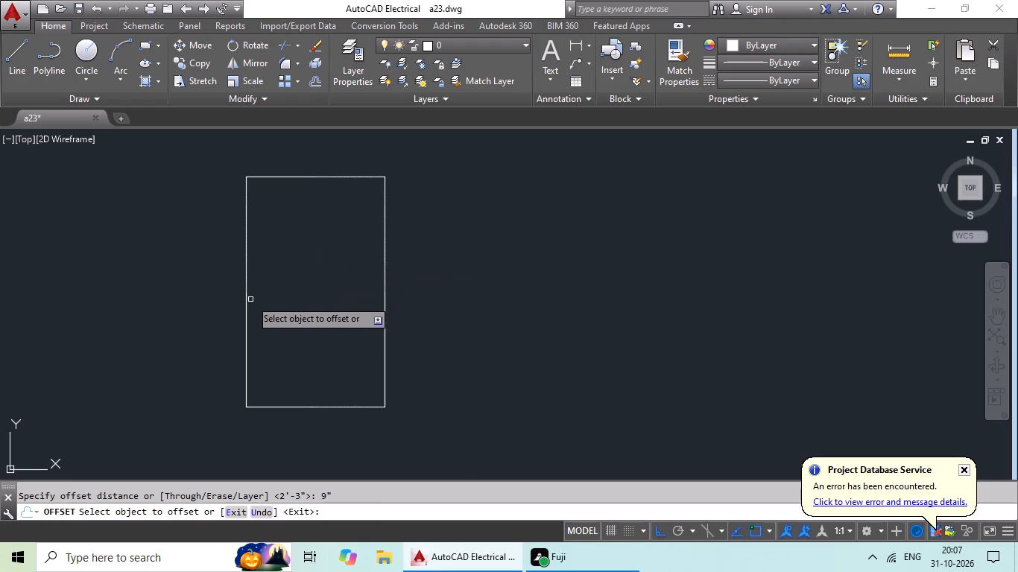
left_click_drag(247, 305, 279, 299)
left_click_drag(301, 293, 309, 285)
left_click_drag(346, 179, 347, 210)
left_click(340, 255)
left_click_drag(384, 255, 367, 273)
left_click_drag(323, 295, 317, 325)
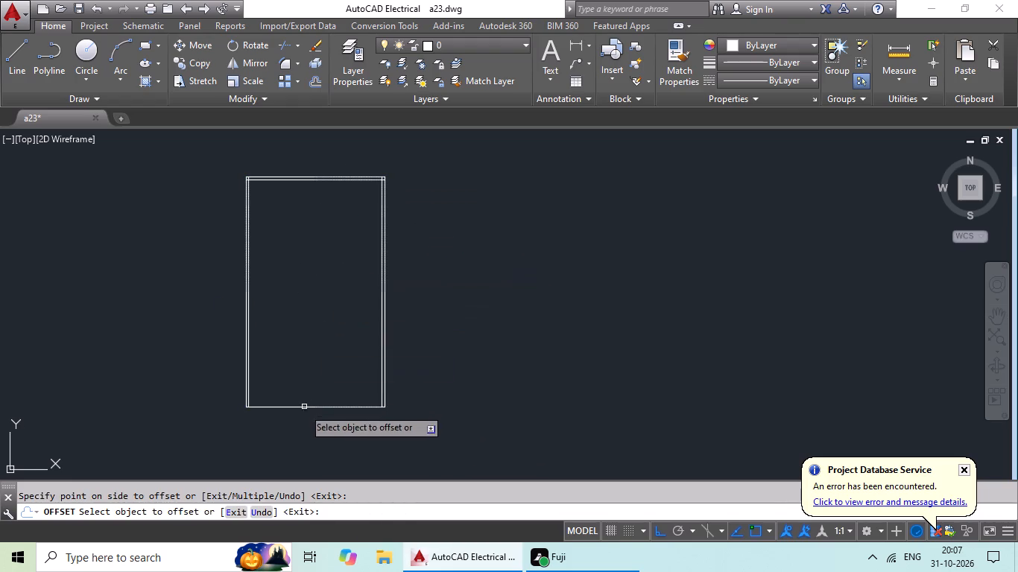
left_click_drag(303, 409, 308, 397)
left_click(320, 369)
scroll(329, 340, "up", 1)
middle_click_drag(329, 340, 335, 355)
middle_click(338, 360)
key("Escape")
key("Escape")
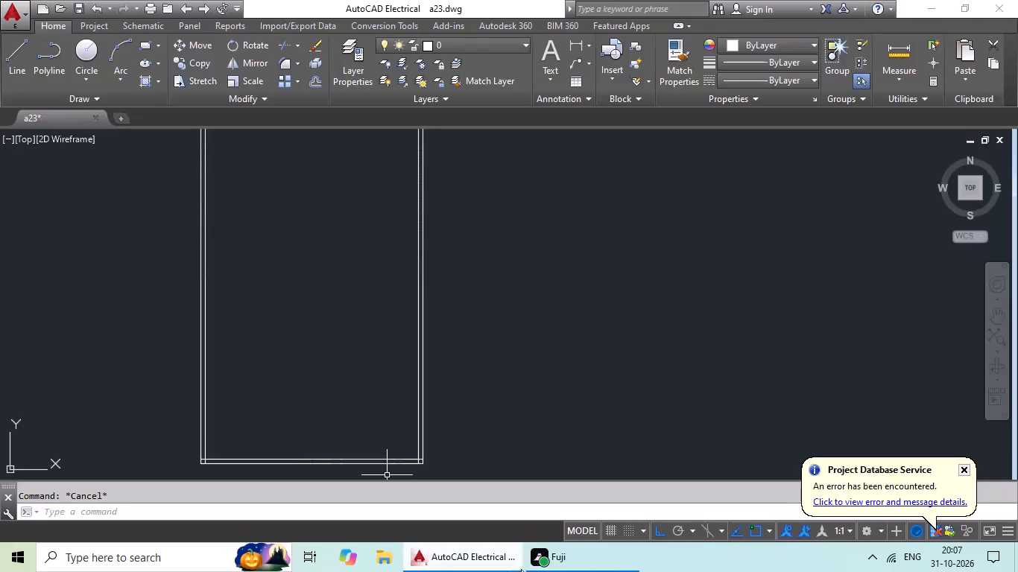
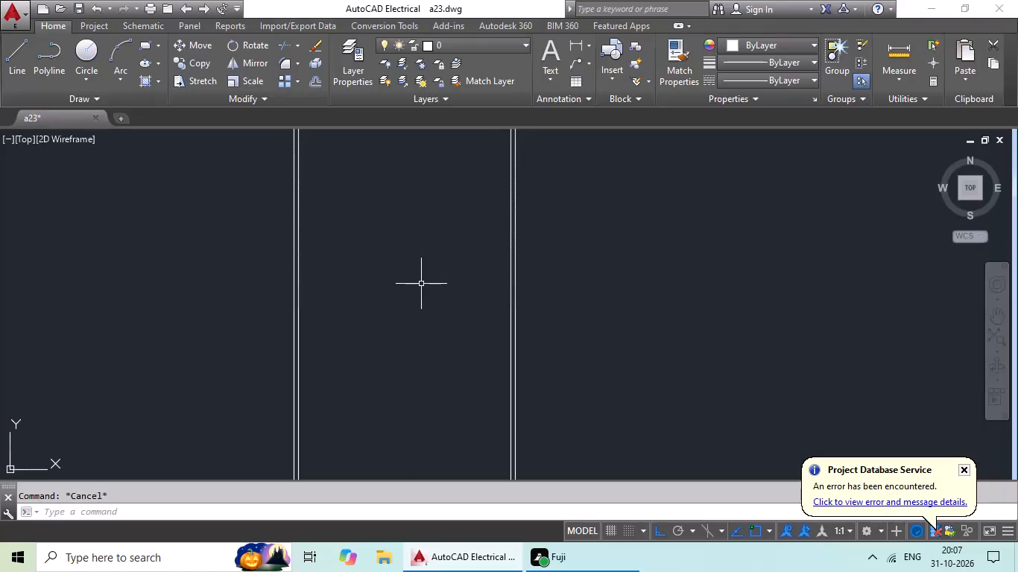
Offset the inner line of the left outer wall 8'4" to the right into the plan.
key("Escape")
key("Escape")
key("o")
key("Return")
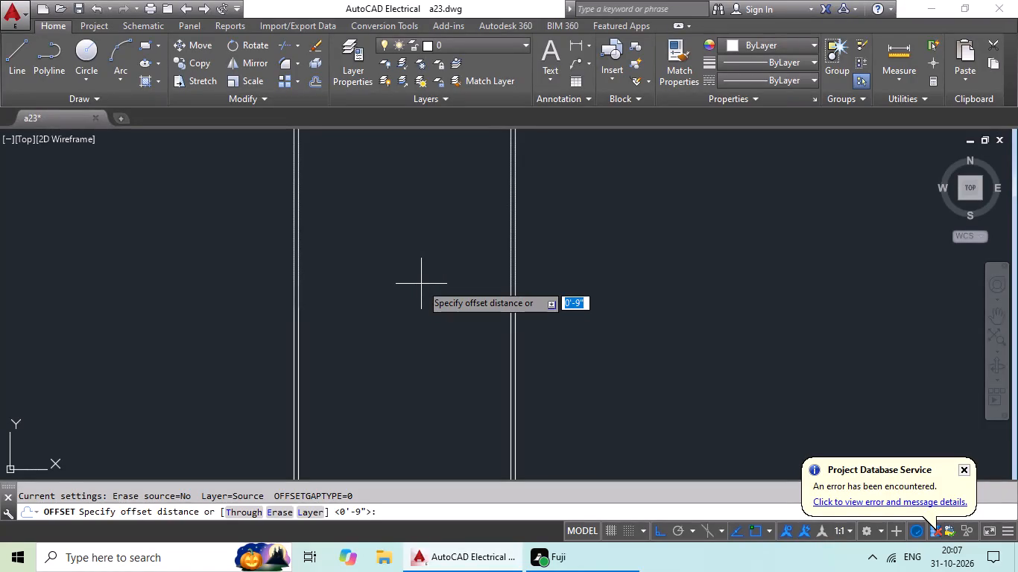
type("8'4\"")
key("Return")
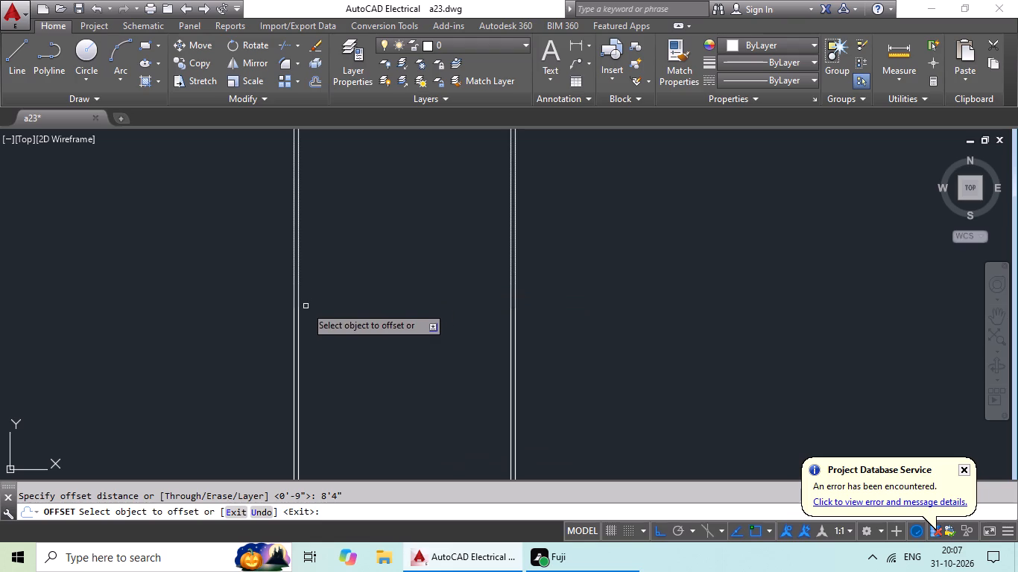
left_click(298, 318)
left_click(325, 308)
Offset the new vertical line 6" to the right to give the first partition its thickness.
middle_click_drag(373, 298, 422, 419)
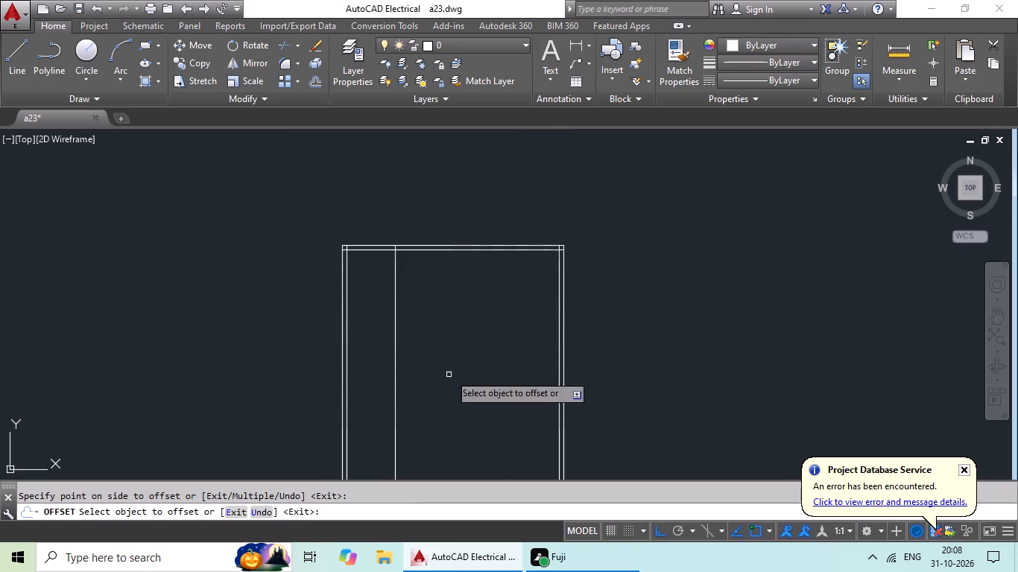
key("Escape")
key("Escape")
key("o")
key("Return")
type("6\"")
key("Return")
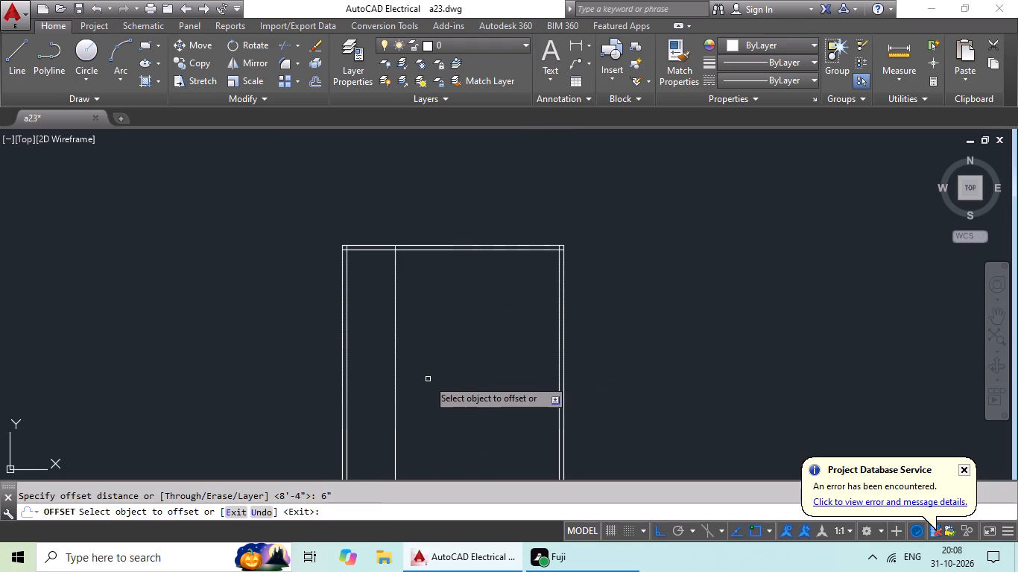
left_click(394, 401)
left_click(457, 391)
key("Escape")
key("Escape")
key("Escape")
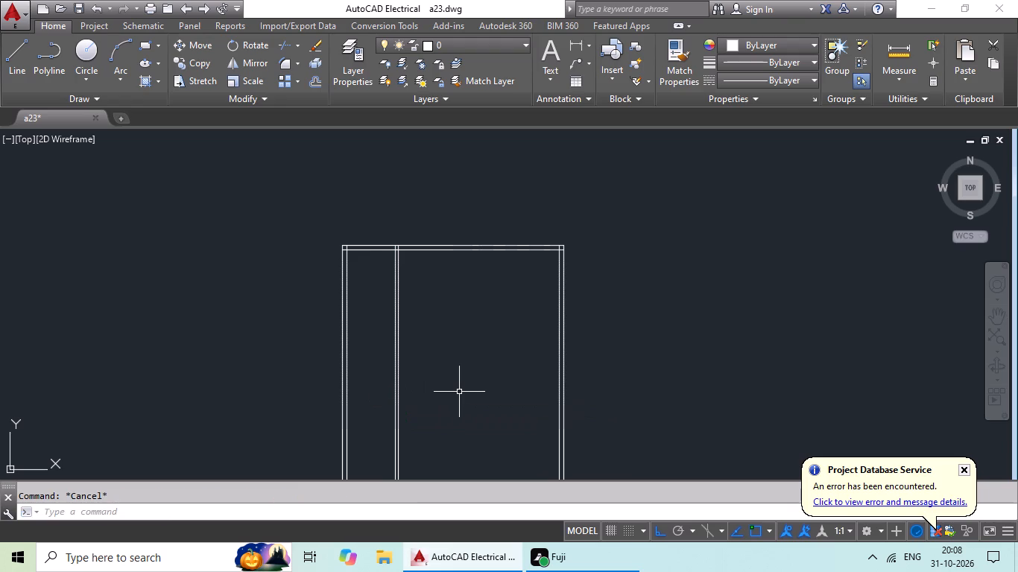
Offset the right-hand line of the first partition 9' to the right.
key("o")
key("Return")
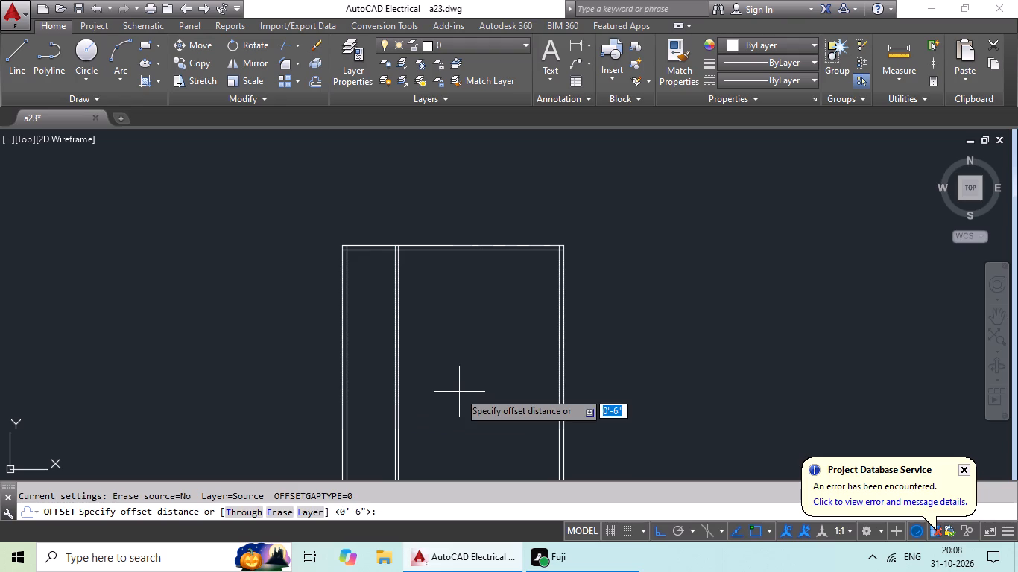
type("9'")
key("Return")
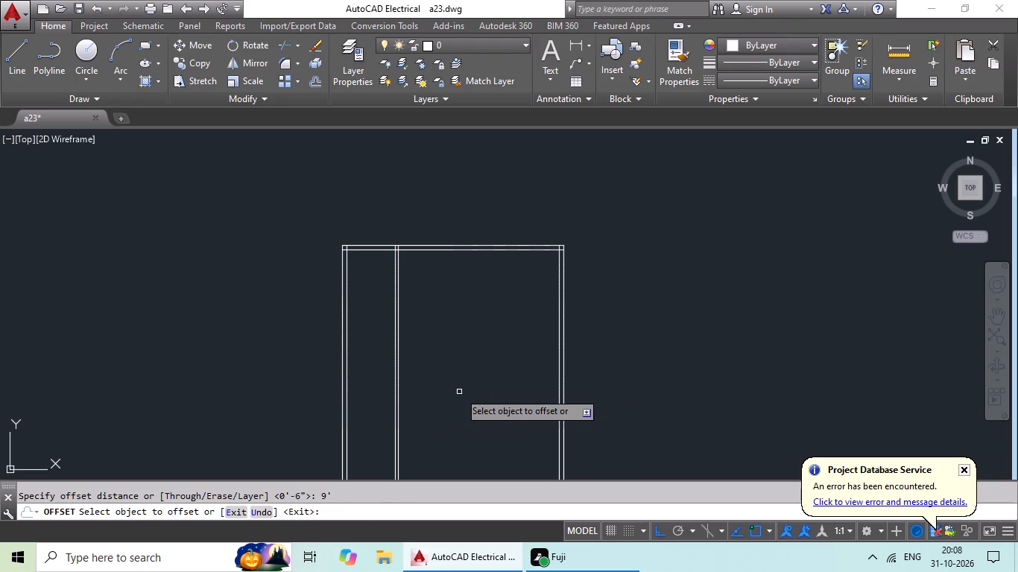
left_click_drag(398, 426, 434, 425)
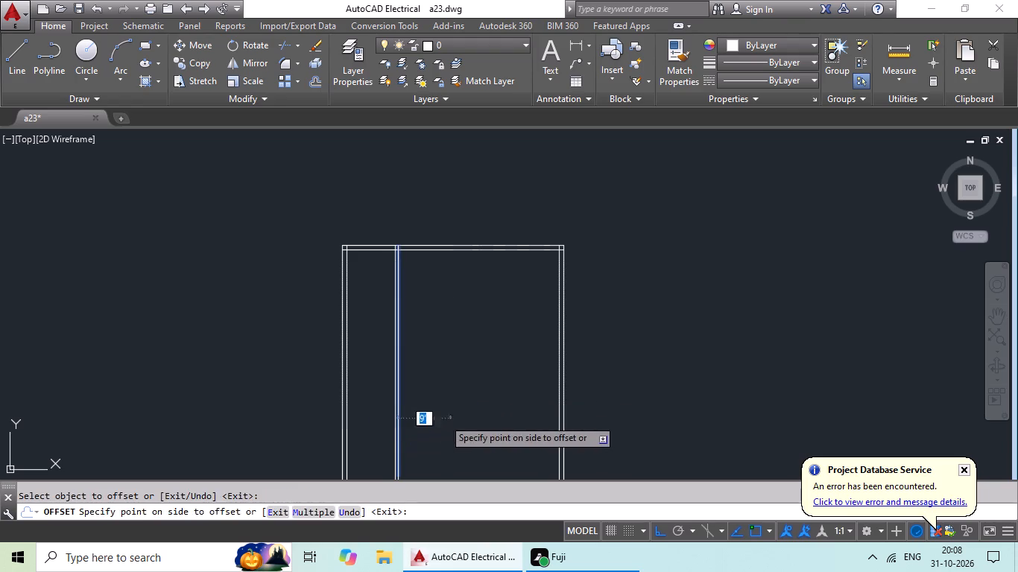
left_click(443, 419)
key("Escape")
key("Escape")
key("Escape")
Offset the newest vertical line 6" to the right to form the second partition's thickness.
key("o")
key("Return")
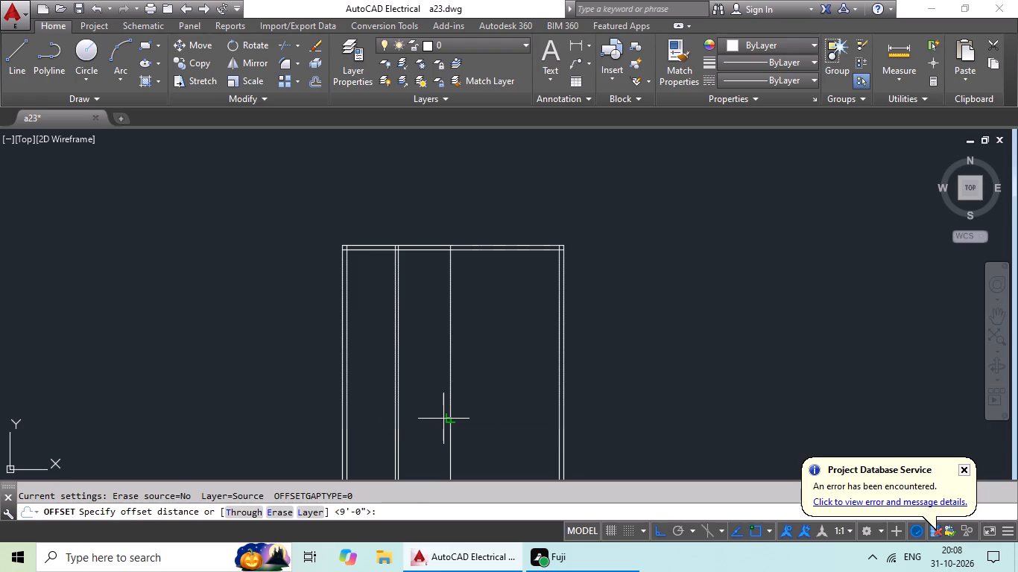
type("6\"")
key("Return")
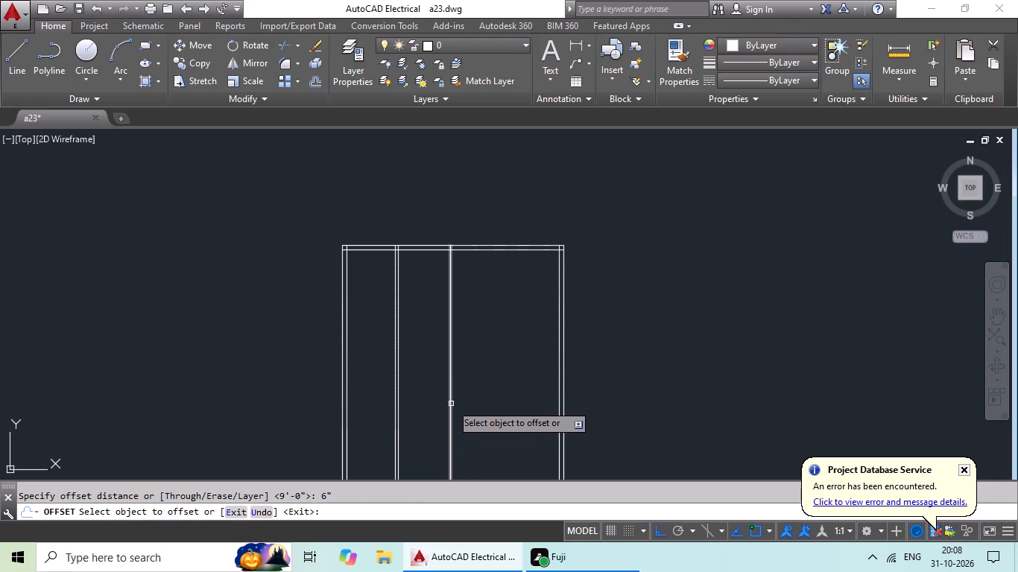
left_click_drag(451, 404, 474, 388)
left_click(502, 370)
scroll(518, 347, "up", 2)
middle_click_drag(519, 346, 560, 406)
key("Escape")
key("Escape")
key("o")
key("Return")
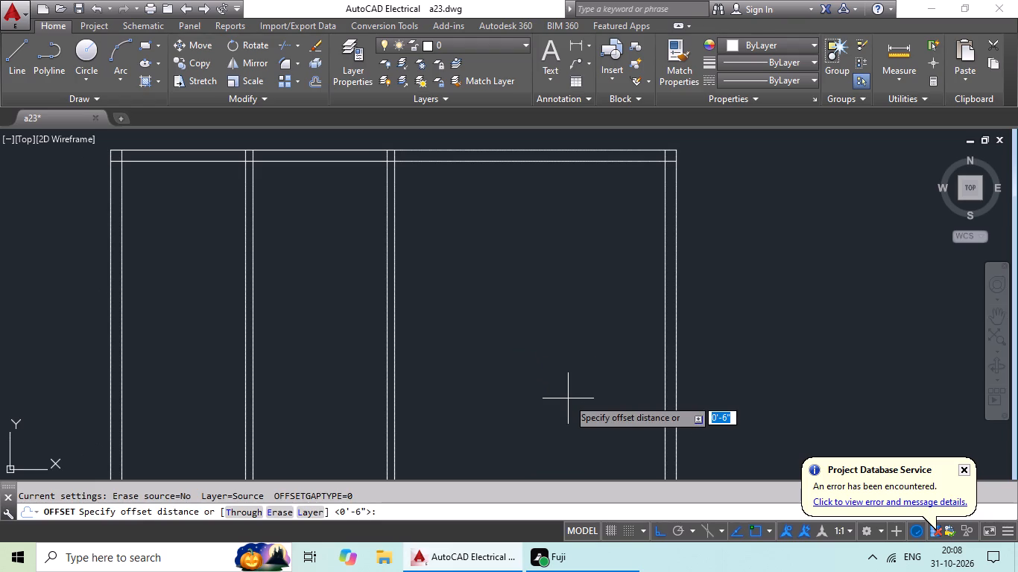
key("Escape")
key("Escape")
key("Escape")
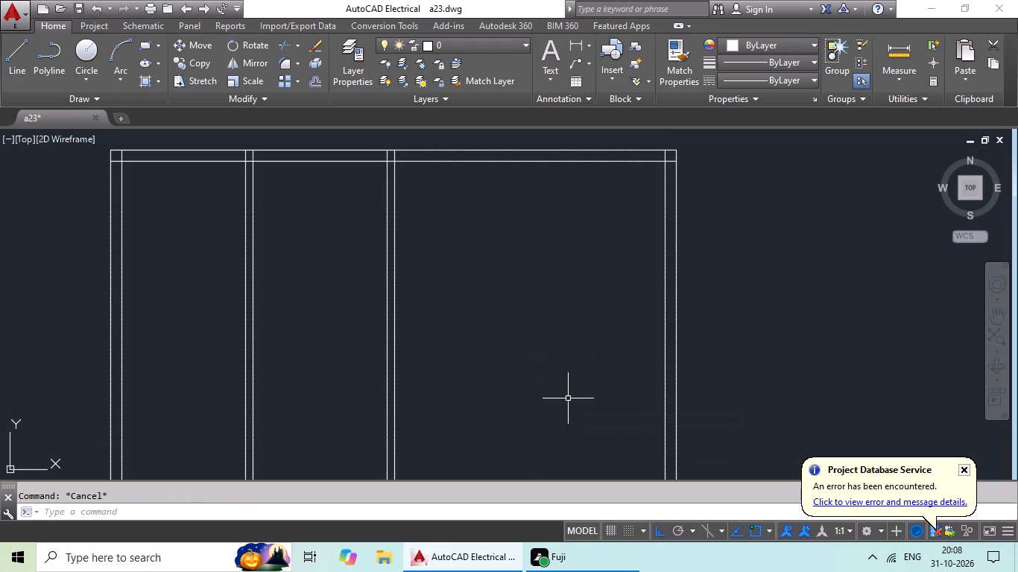
Offset the right-hand line of the second partition 7' to the right.
key("o")
key("Return")
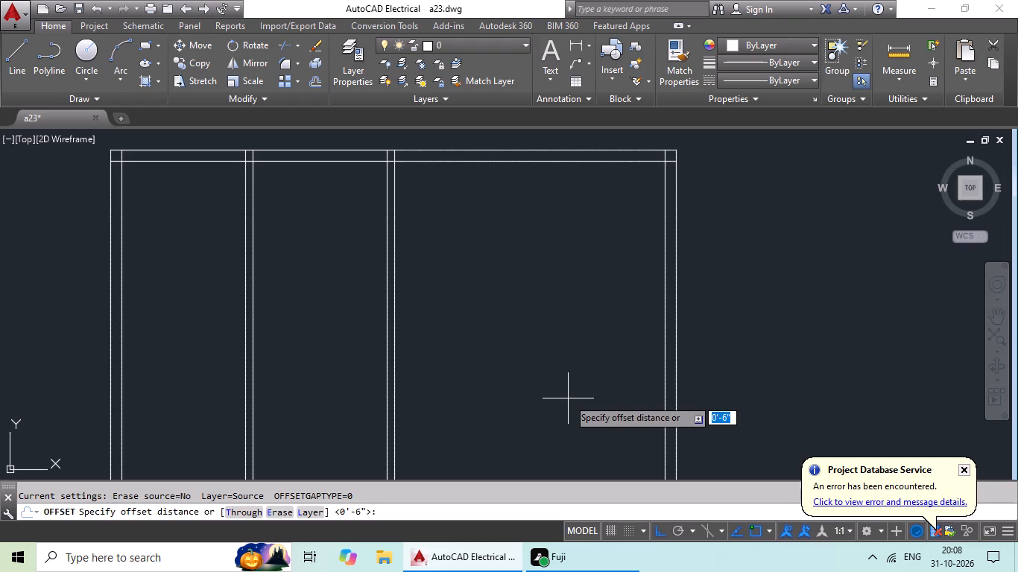
type("7'")
key("Return")
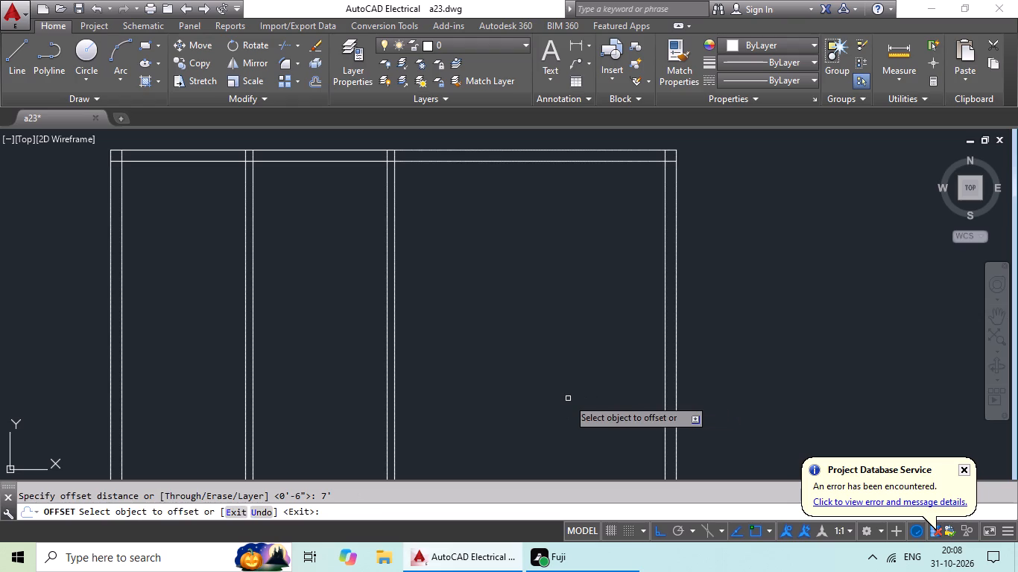
left_click(393, 448)
left_click(458, 420)
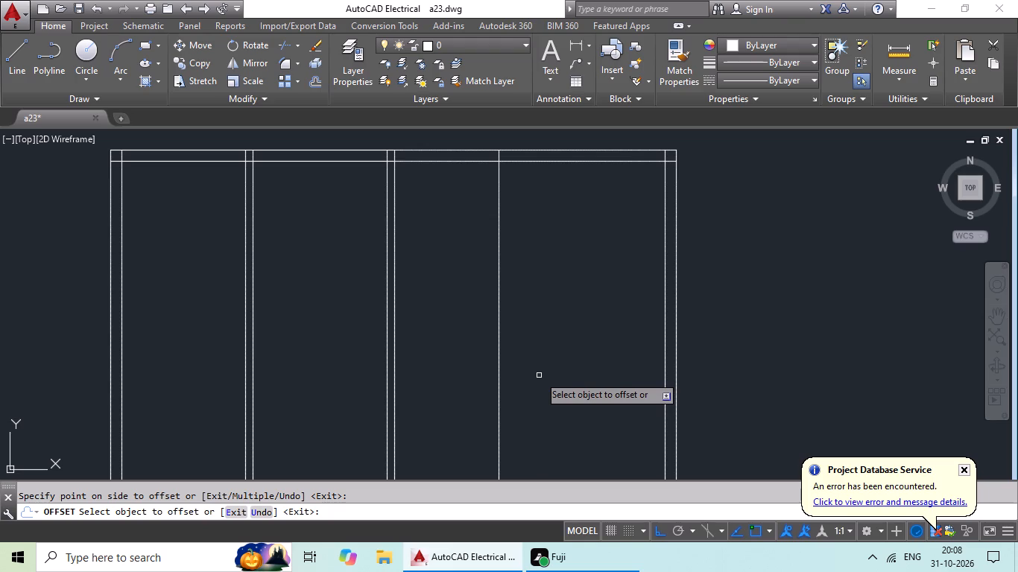
key("Escape")
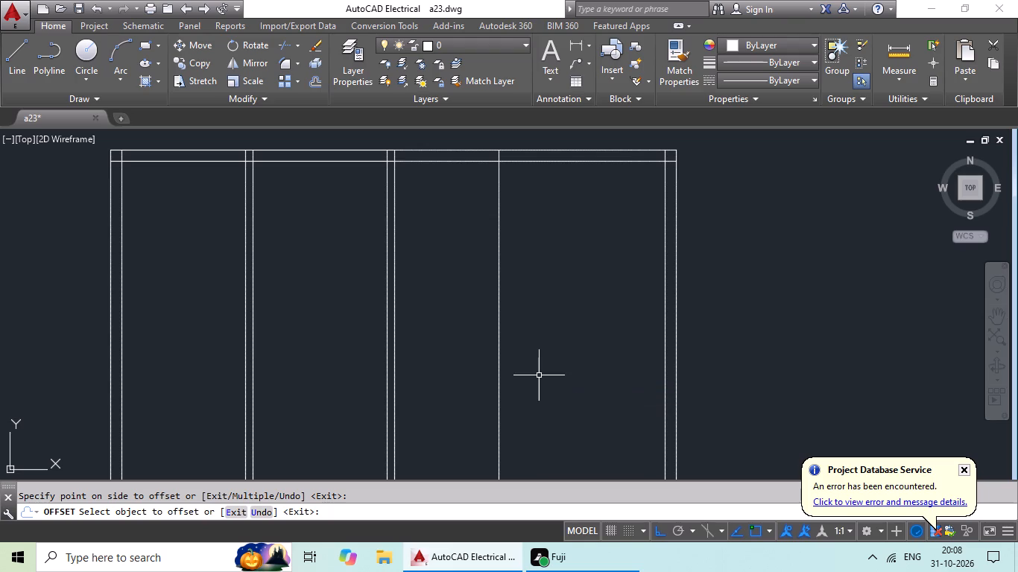
key("Escape")
Offset the newest vertical line 6" to the right to form the third partition's thickness.
key("o")
key("Return")
type("6\"")
key("Return")
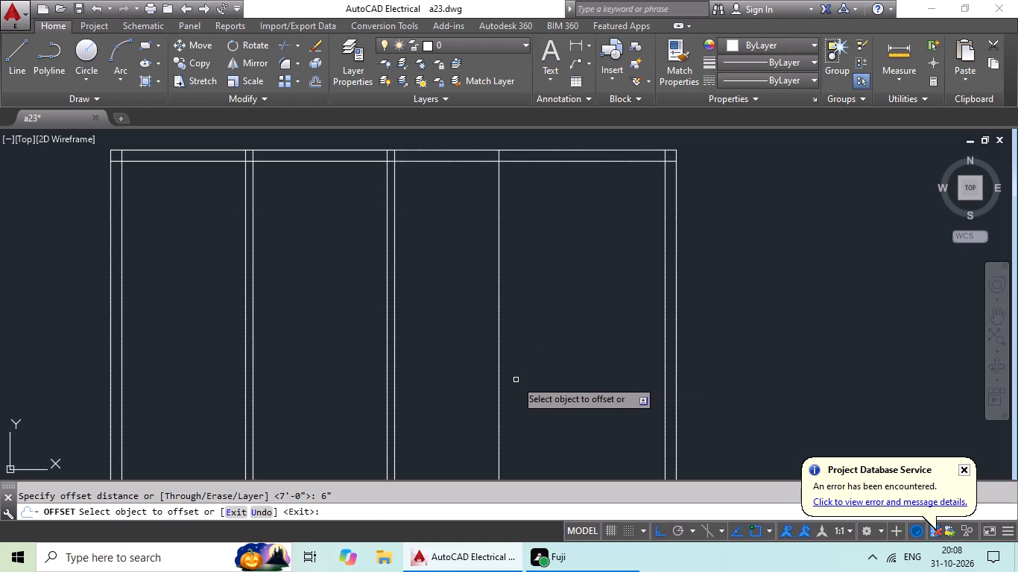
left_click(498, 401)
left_click(565, 378)
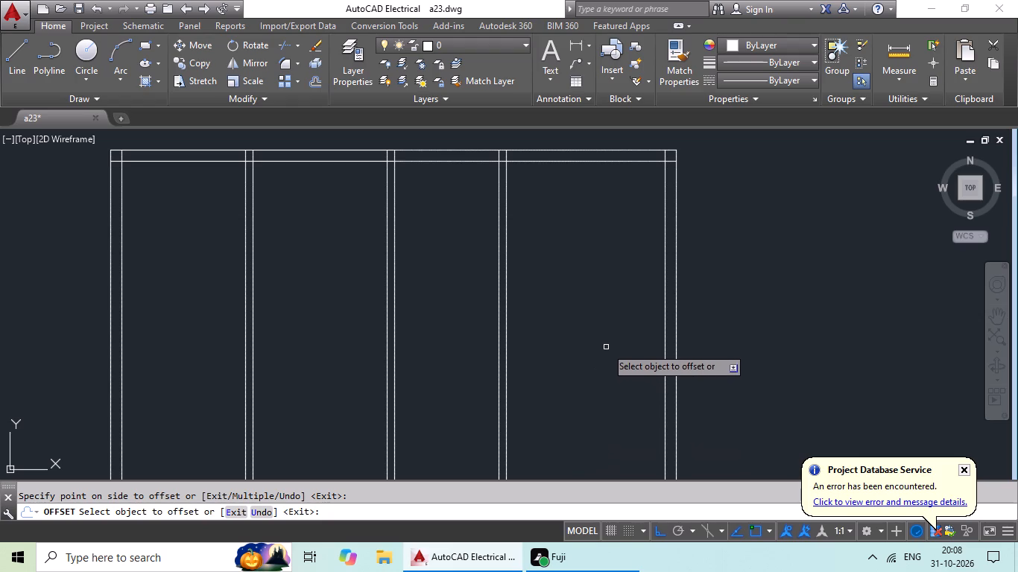
scroll(599, 334, "down", 2)
middle_click_drag(585, 334, 523, 344)
key("Escape")
key("Escape")
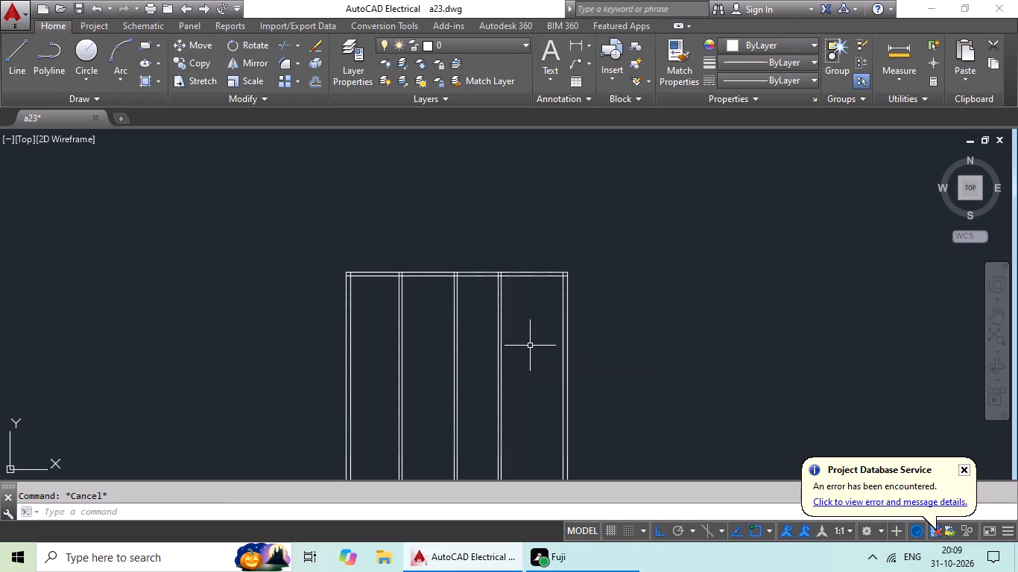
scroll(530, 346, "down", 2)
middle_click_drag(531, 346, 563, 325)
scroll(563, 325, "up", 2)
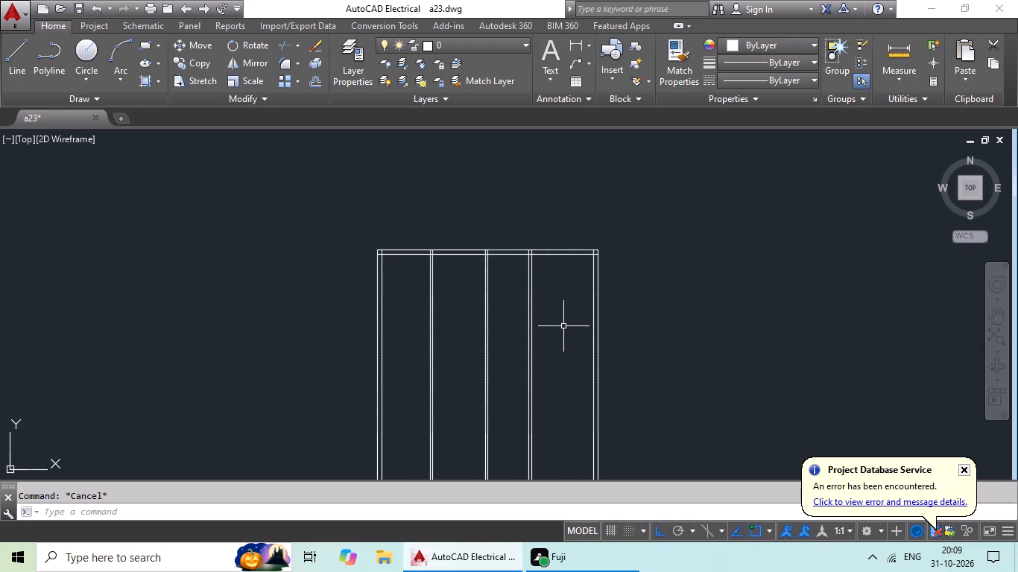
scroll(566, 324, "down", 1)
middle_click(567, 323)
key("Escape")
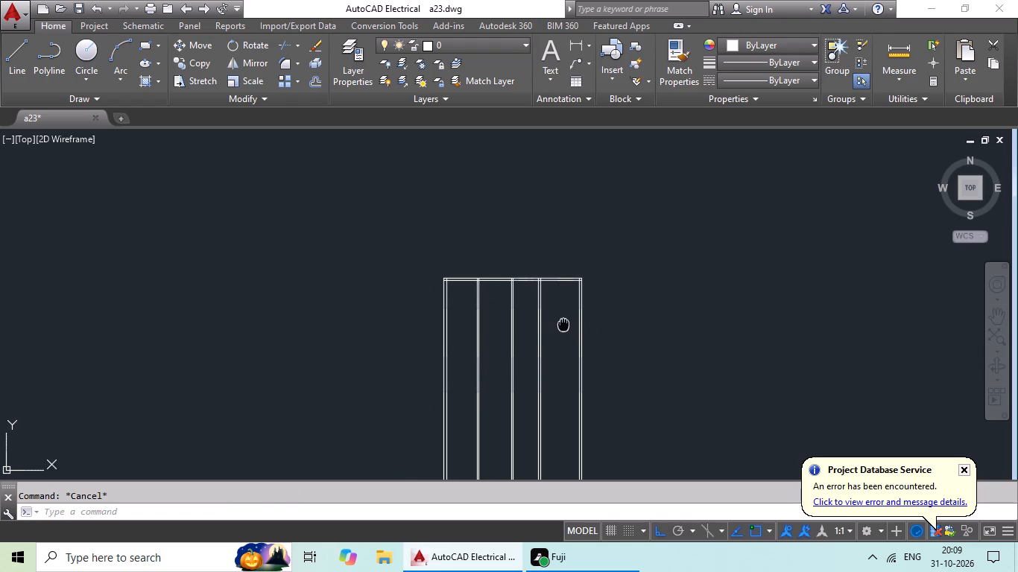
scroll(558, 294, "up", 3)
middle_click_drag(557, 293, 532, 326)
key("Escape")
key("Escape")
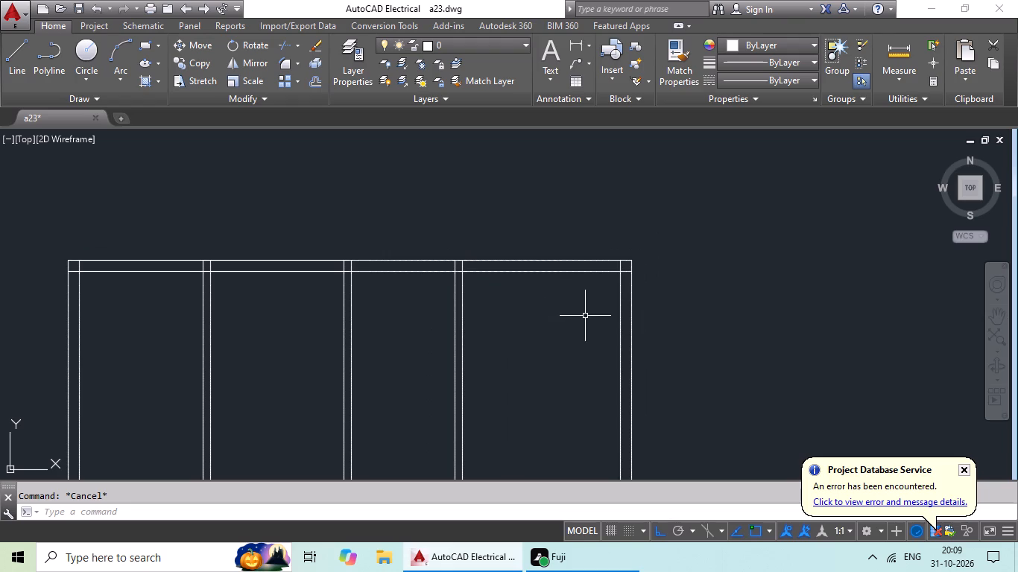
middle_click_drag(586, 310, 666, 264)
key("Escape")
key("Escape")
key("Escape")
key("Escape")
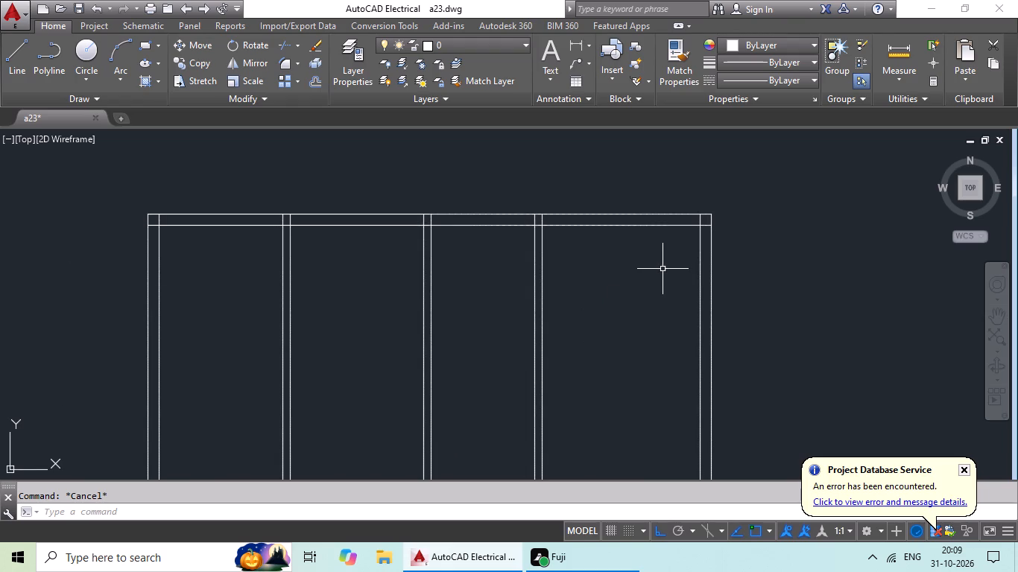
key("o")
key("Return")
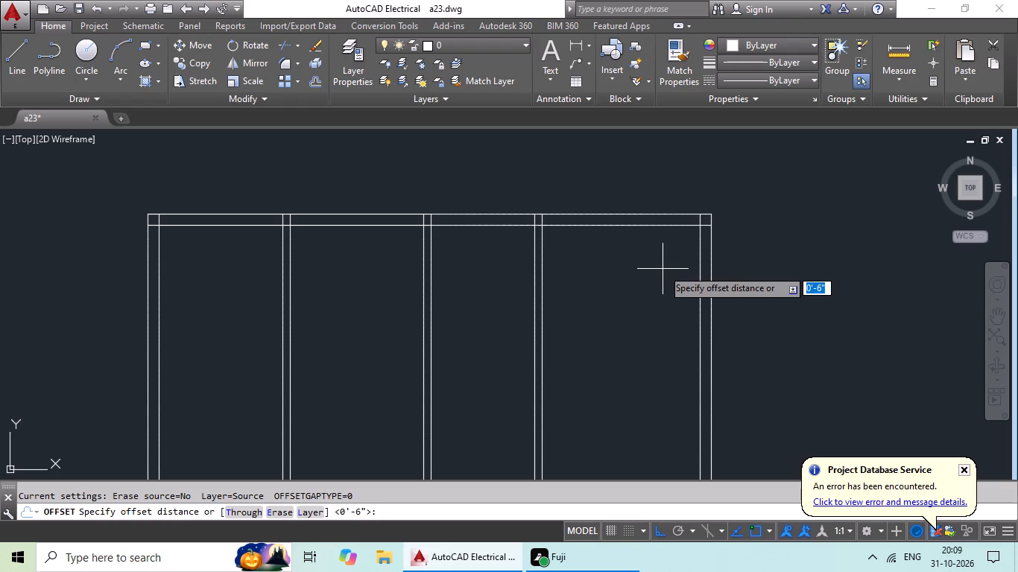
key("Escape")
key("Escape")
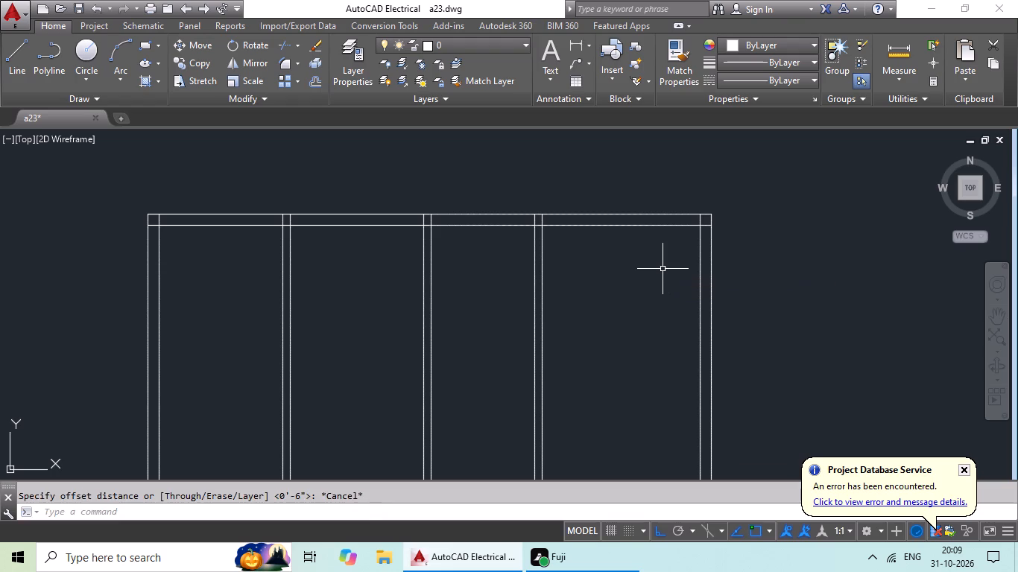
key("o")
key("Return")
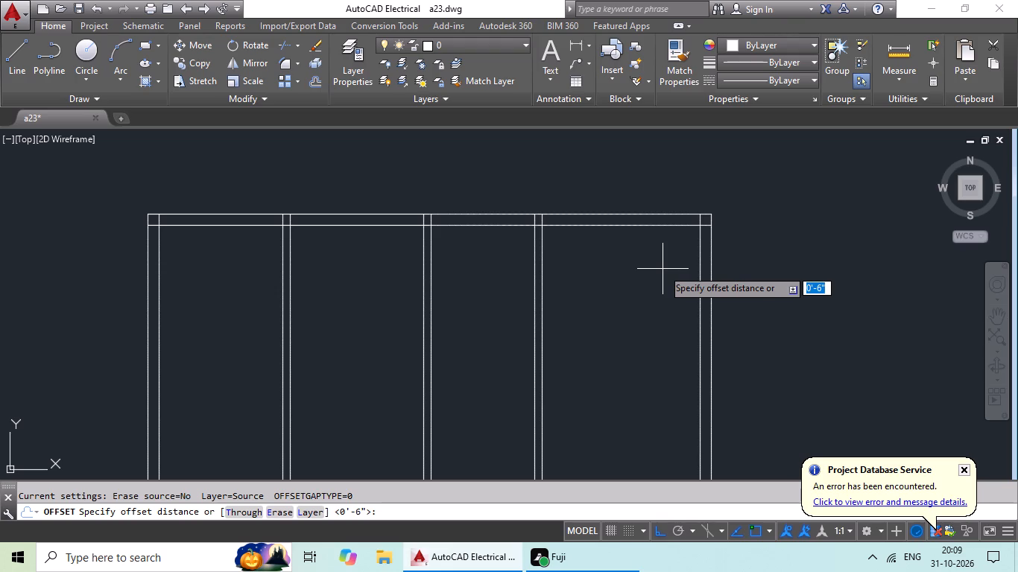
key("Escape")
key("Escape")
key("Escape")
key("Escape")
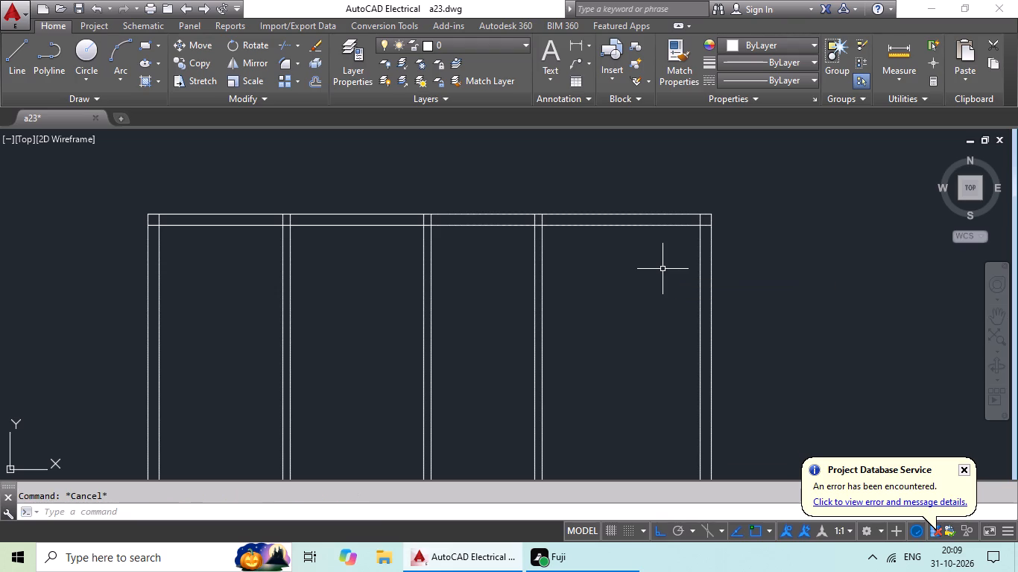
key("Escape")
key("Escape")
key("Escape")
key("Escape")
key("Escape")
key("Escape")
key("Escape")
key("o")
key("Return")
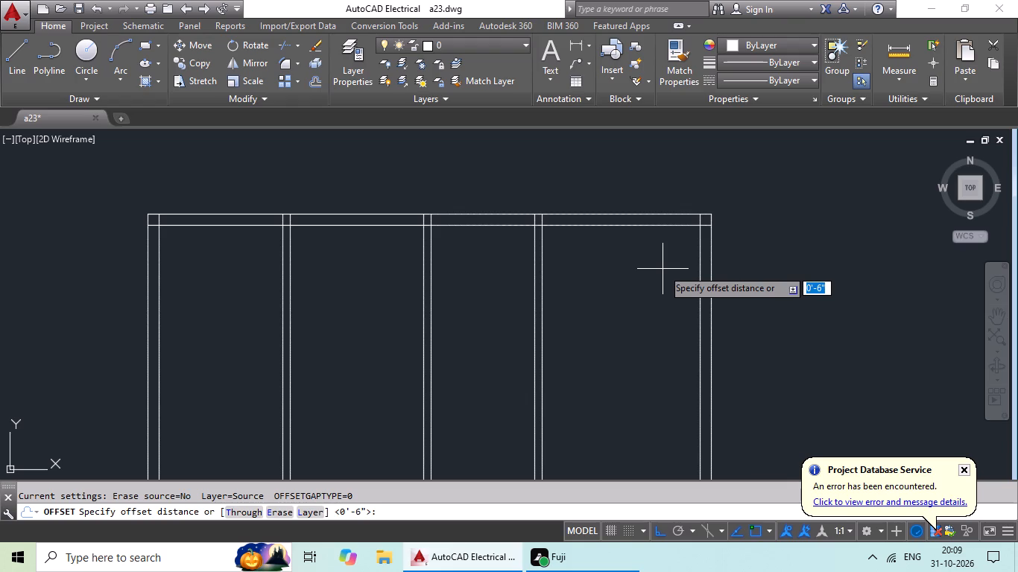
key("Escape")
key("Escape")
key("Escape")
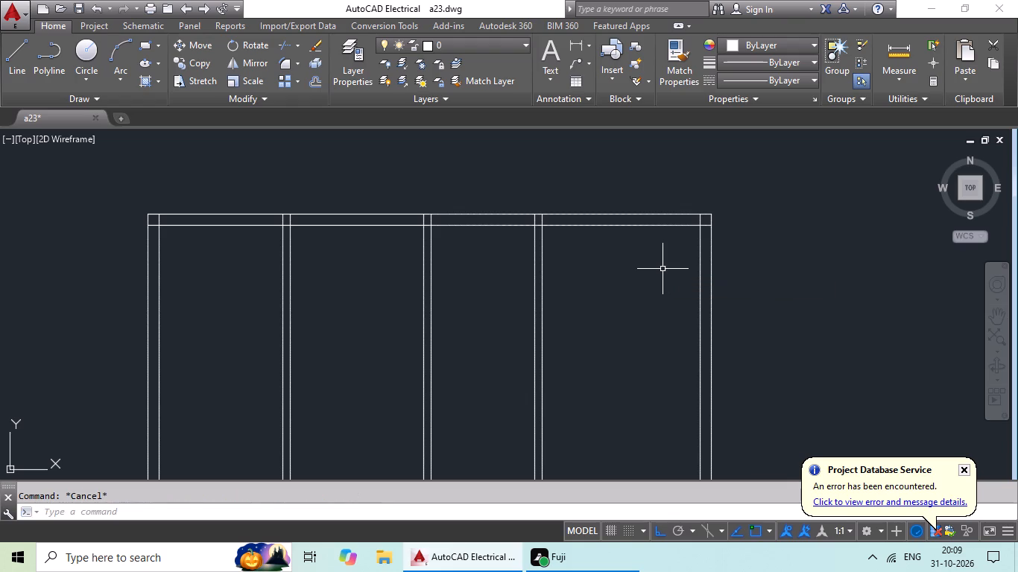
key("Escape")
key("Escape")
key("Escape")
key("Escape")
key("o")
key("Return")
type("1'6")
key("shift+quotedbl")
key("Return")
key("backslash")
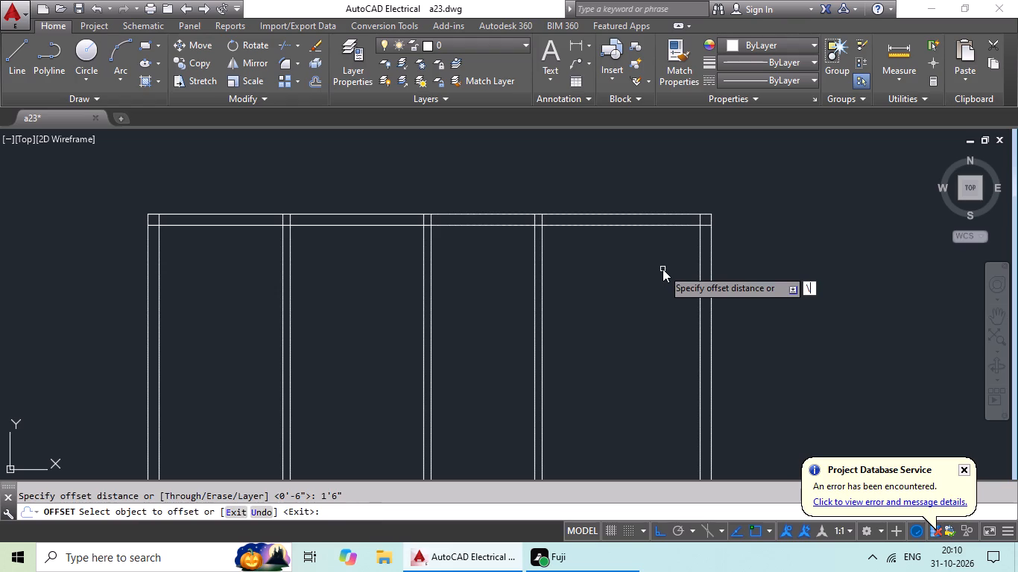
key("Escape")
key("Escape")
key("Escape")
Offset the outer line of the plan's top wall 1'6" upward, outside the outline.
key("o")
key("Return")
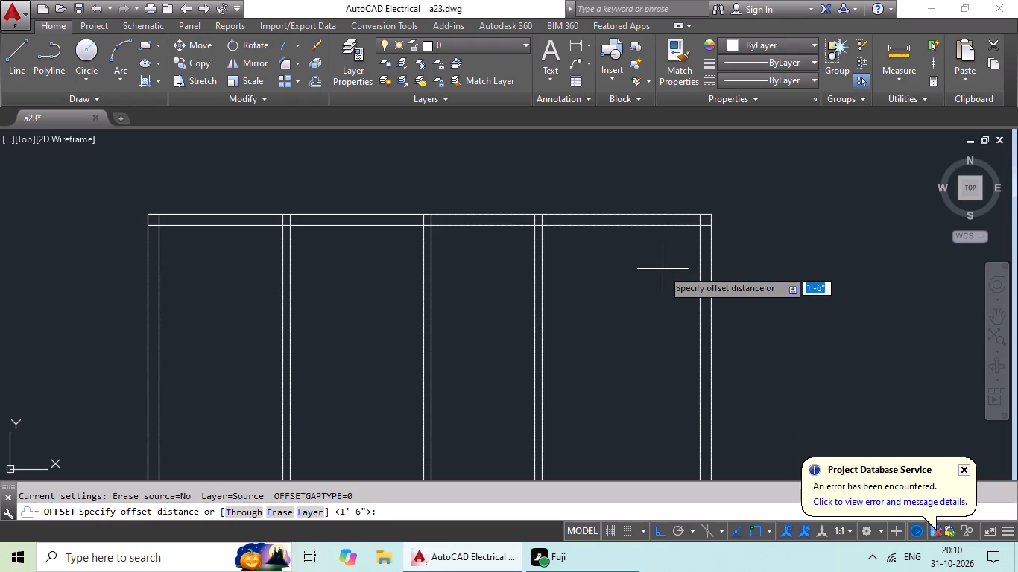
type("1'6\"")
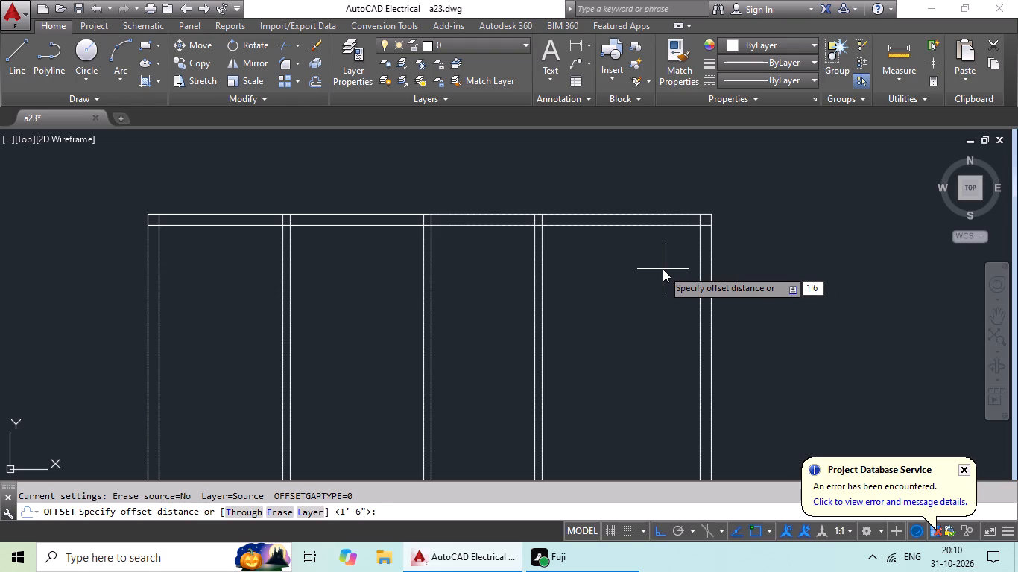
key("Return")
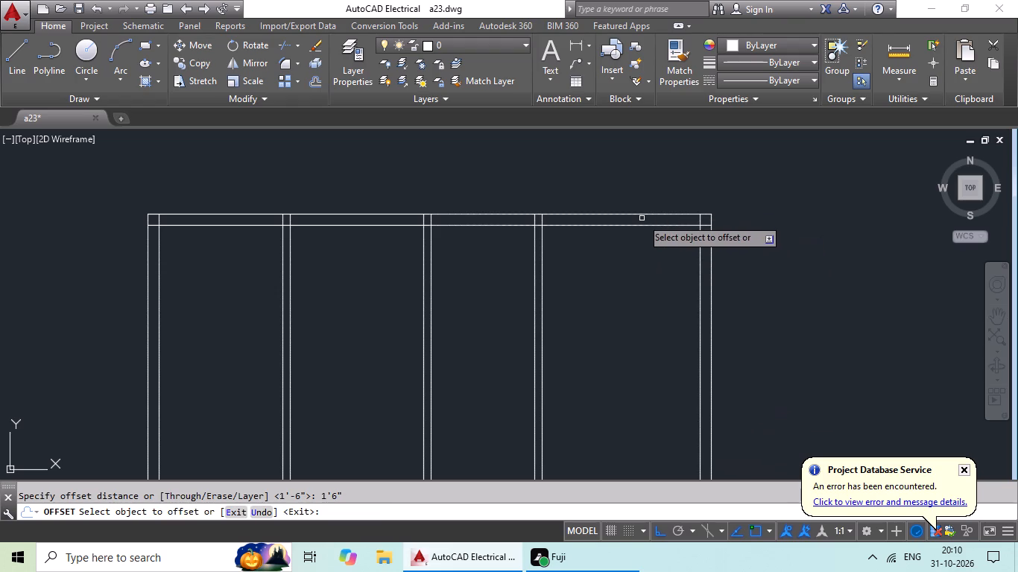
left_click_drag(642, 215, 647, 204)
left_click(663, 141)
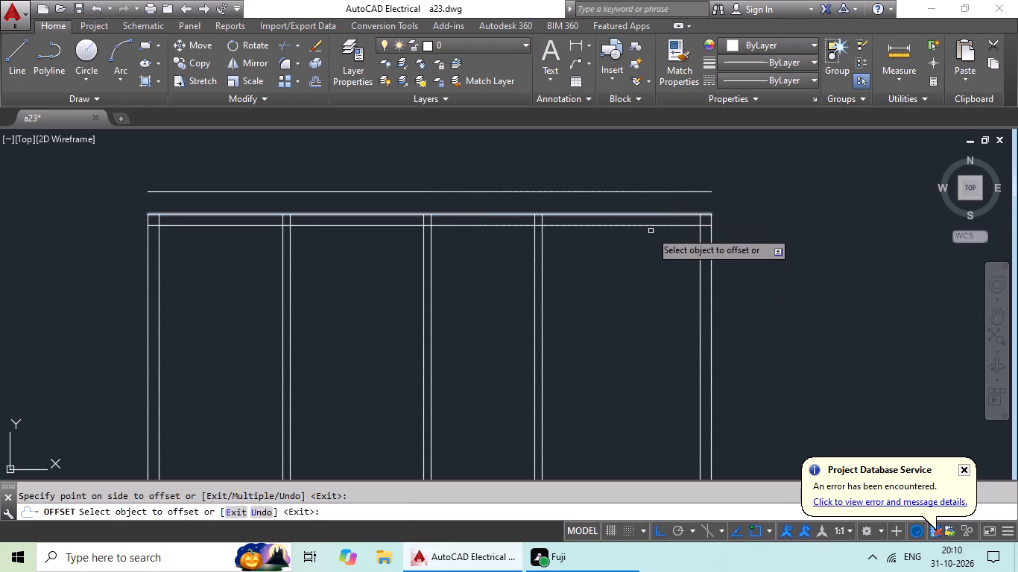
key("Escape")
key("Escape")
key("Escape")
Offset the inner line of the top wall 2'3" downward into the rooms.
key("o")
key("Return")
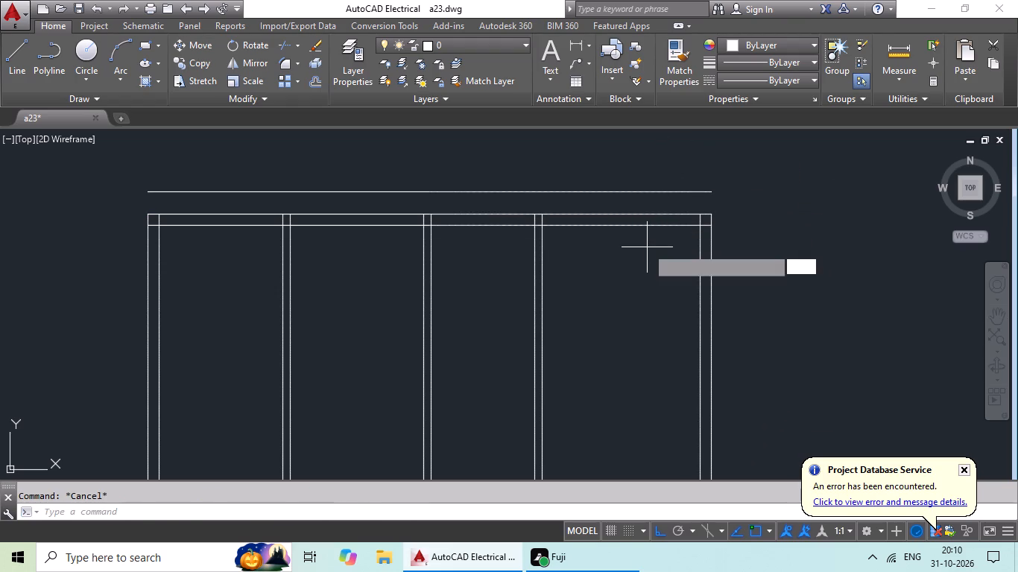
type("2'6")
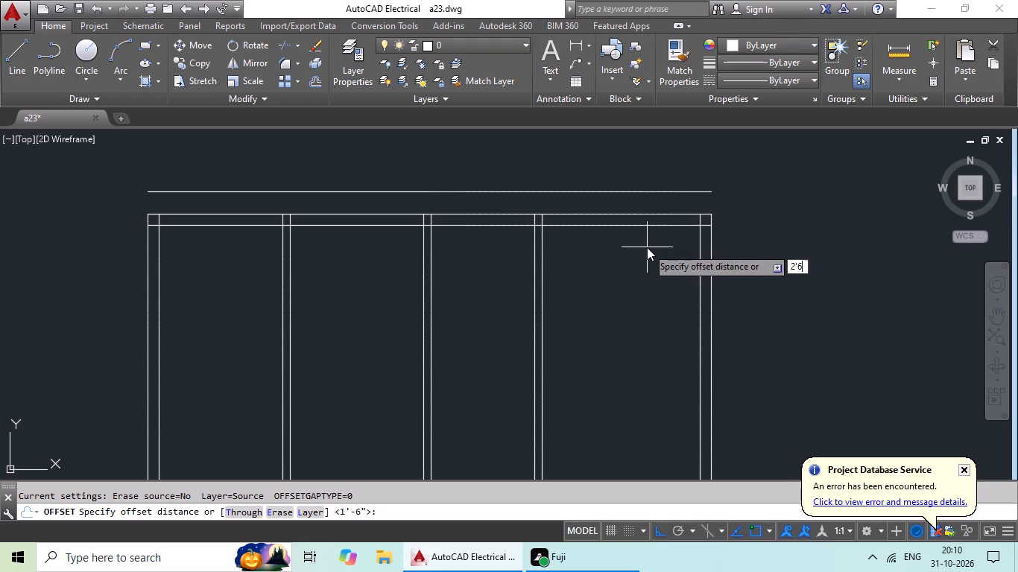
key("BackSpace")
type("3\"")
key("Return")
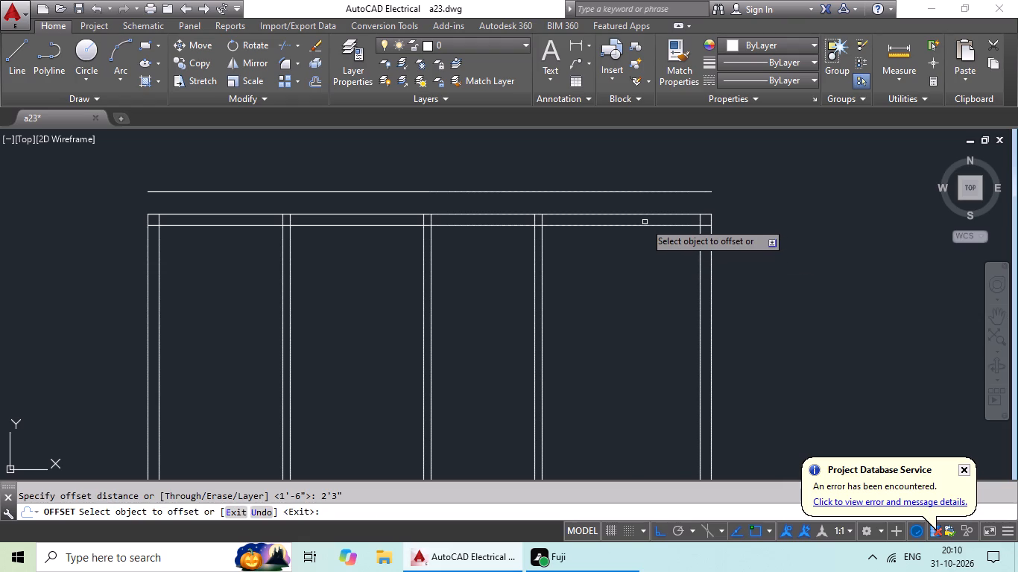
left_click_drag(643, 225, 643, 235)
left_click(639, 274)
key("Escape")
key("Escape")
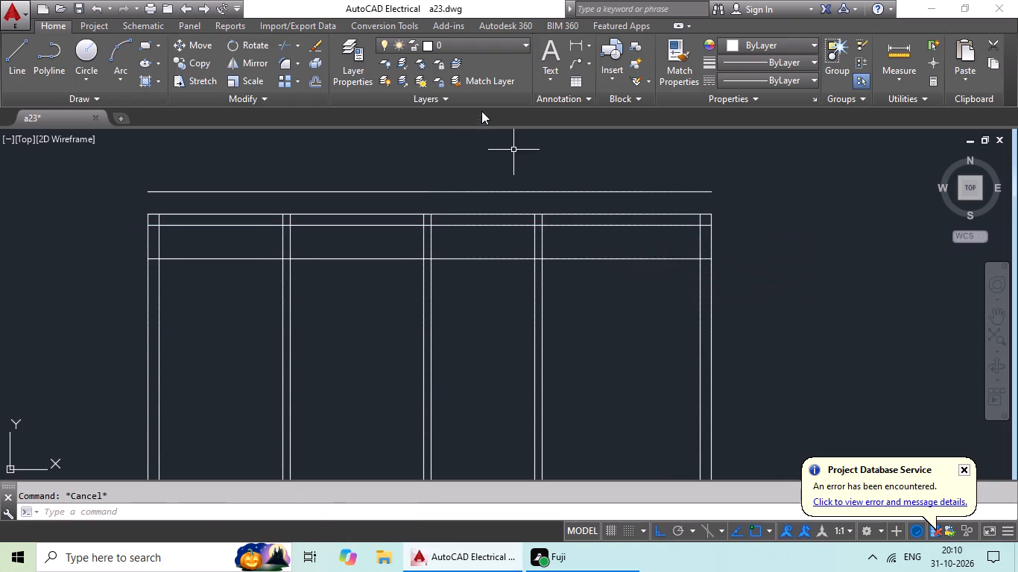
Measure the vertical distance between the line above the outline and the newest horizontal line with a temporary linear dimension.
left_click(571, 42)
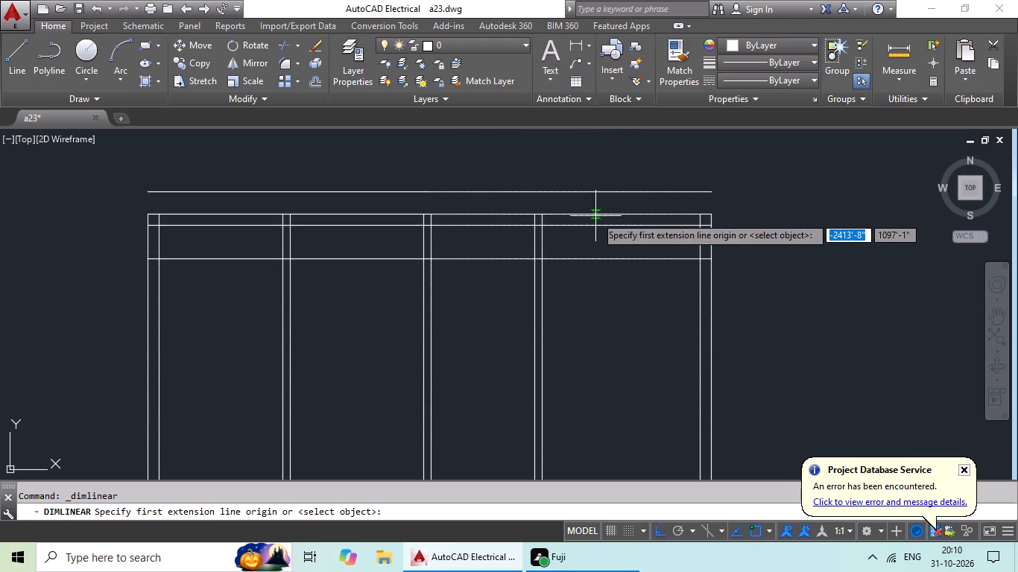
scroll(605, 208, "up", 2)
left_click(620, 168)
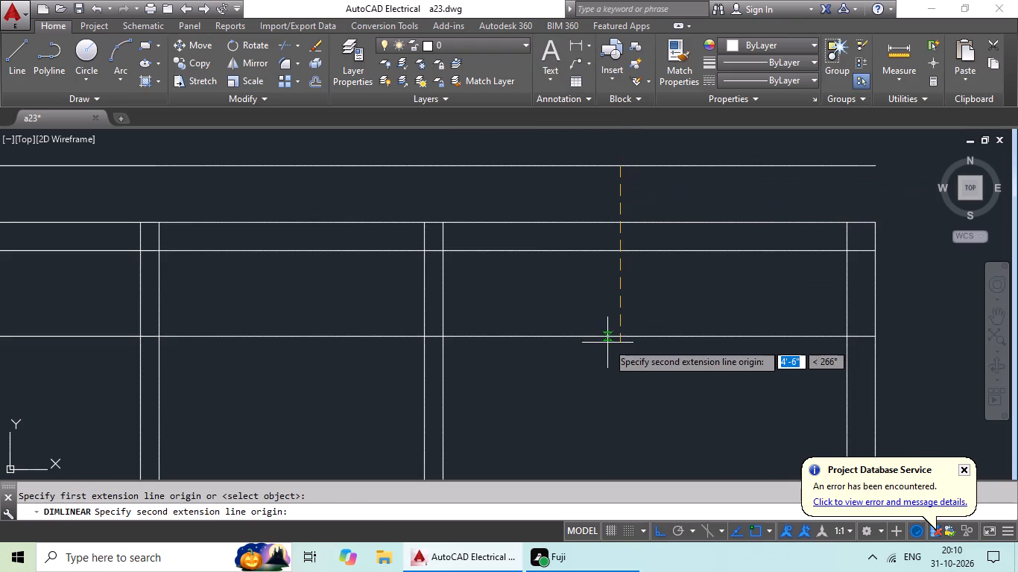
left_click(622, 336)
scroll(589, 337, "up", 1)
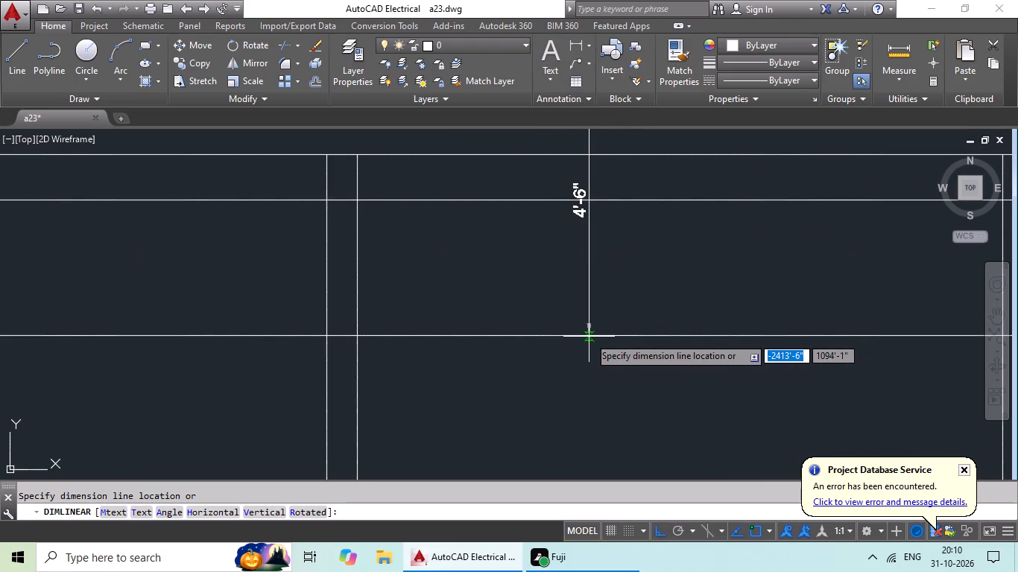
scroll(589, 337, "down", 1)
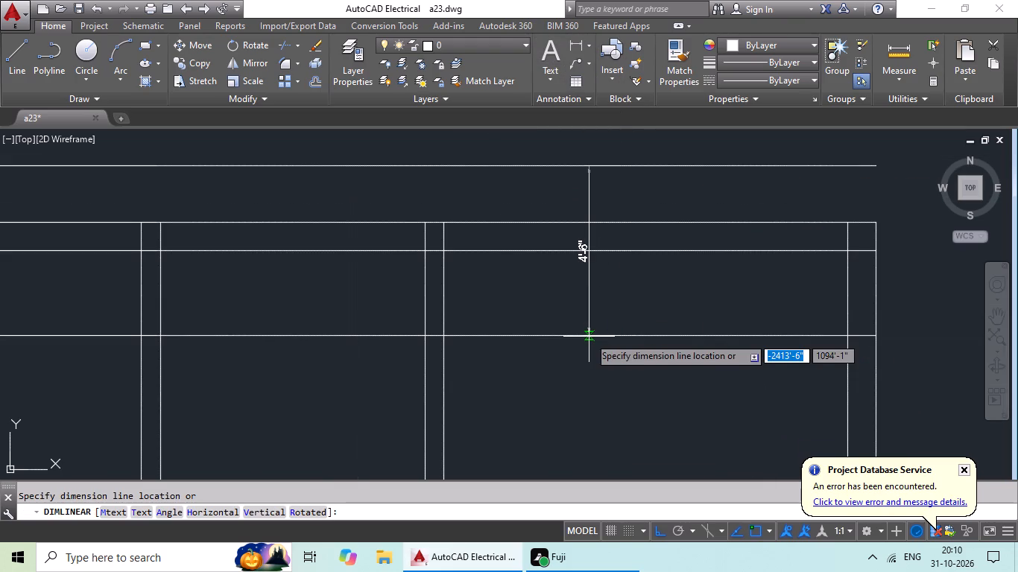
scroll(589, 330, "down", 1)
scroll(592, 325, "up", 3)
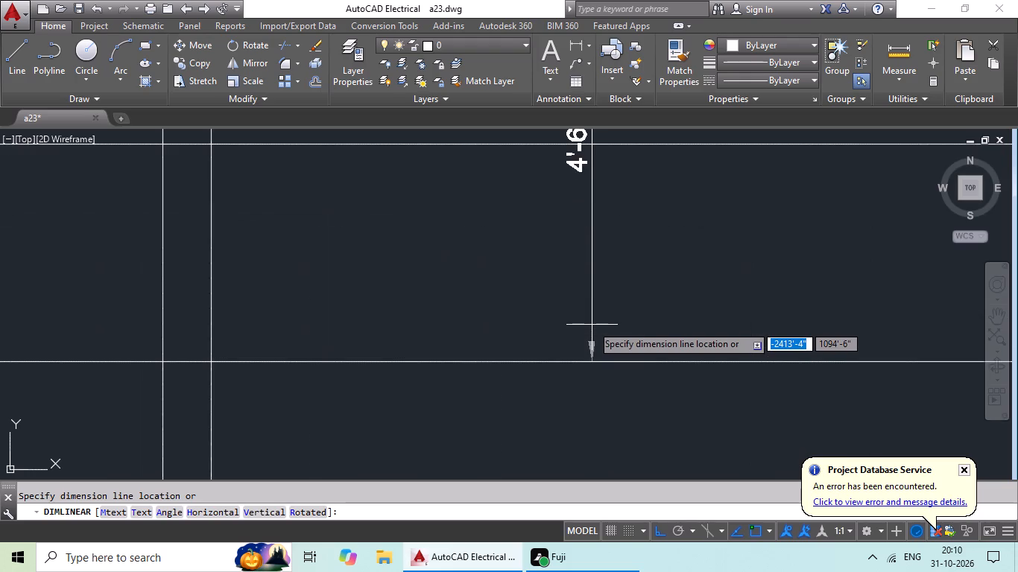
scroll(592, 325, "down", 2)
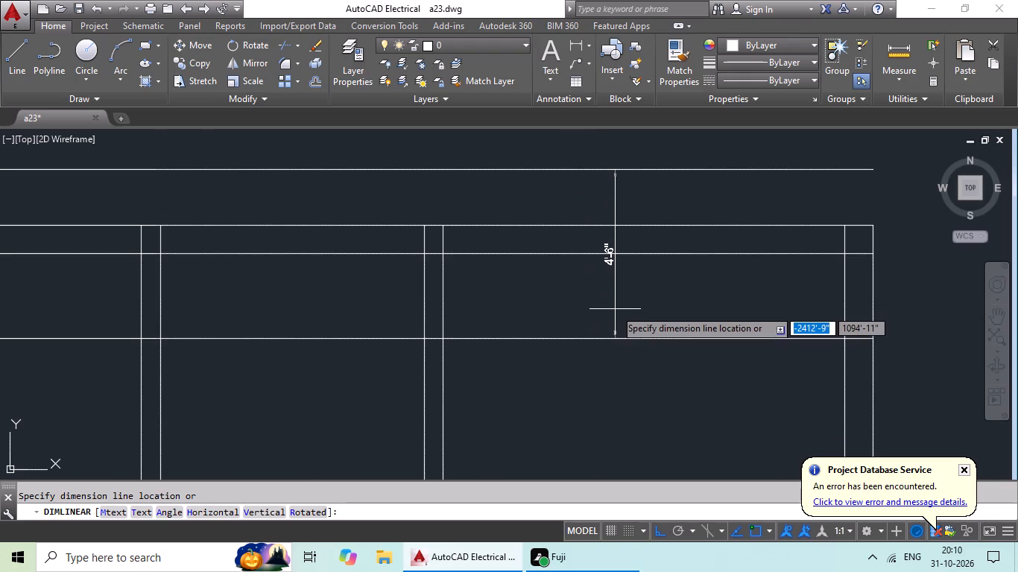
scroll(616, 309, "up", 1)
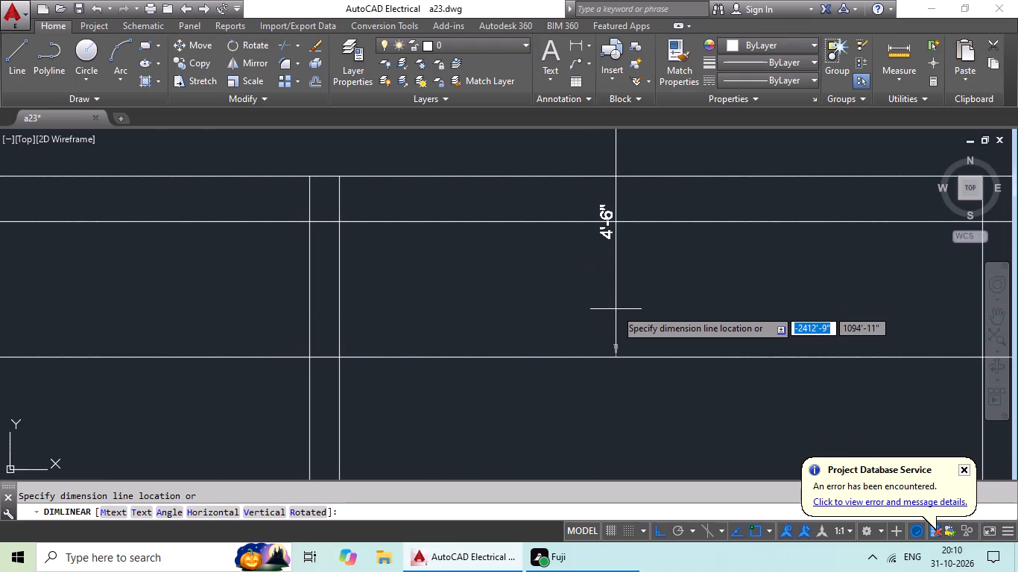
key("Escape")
key("Escape")
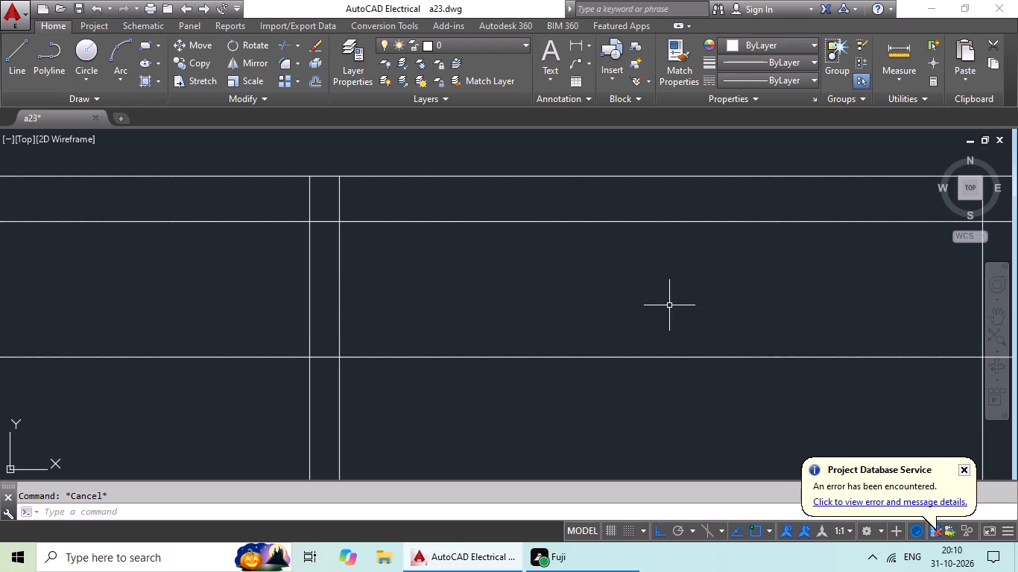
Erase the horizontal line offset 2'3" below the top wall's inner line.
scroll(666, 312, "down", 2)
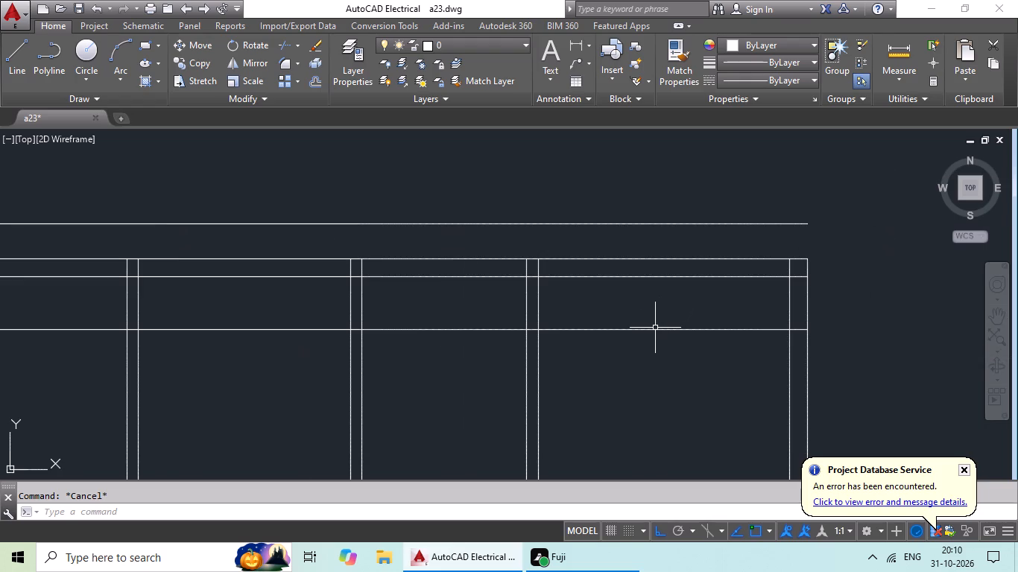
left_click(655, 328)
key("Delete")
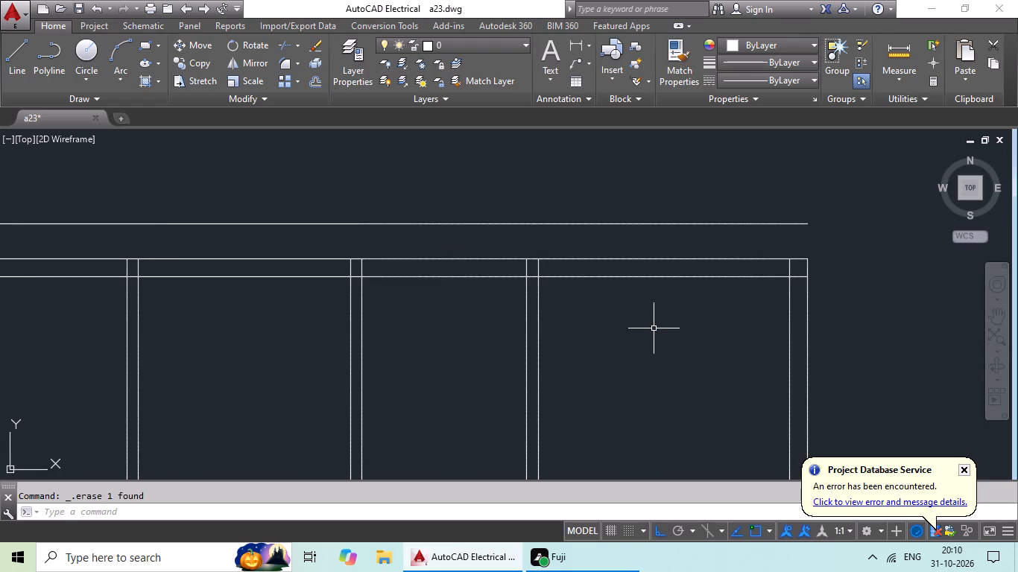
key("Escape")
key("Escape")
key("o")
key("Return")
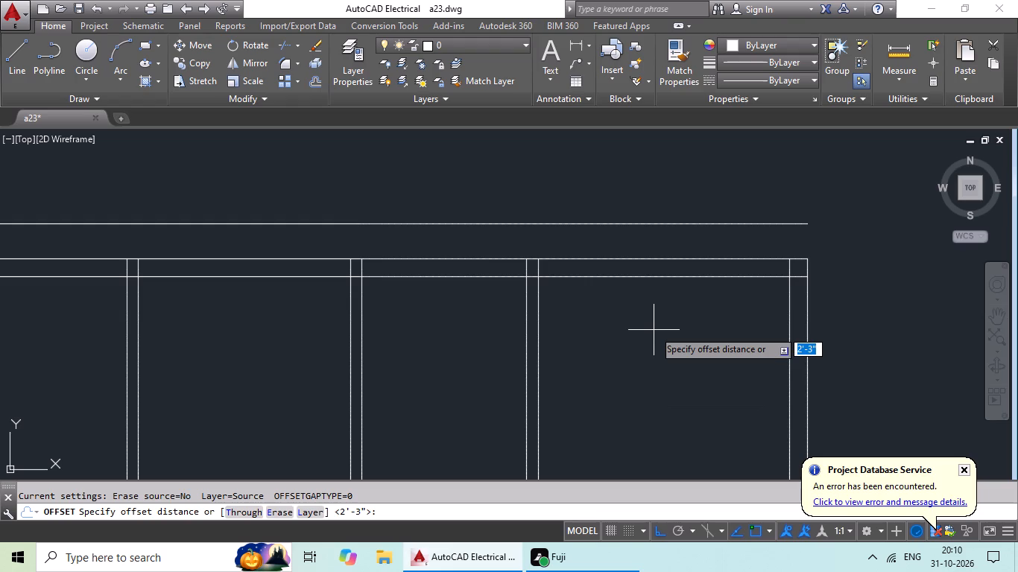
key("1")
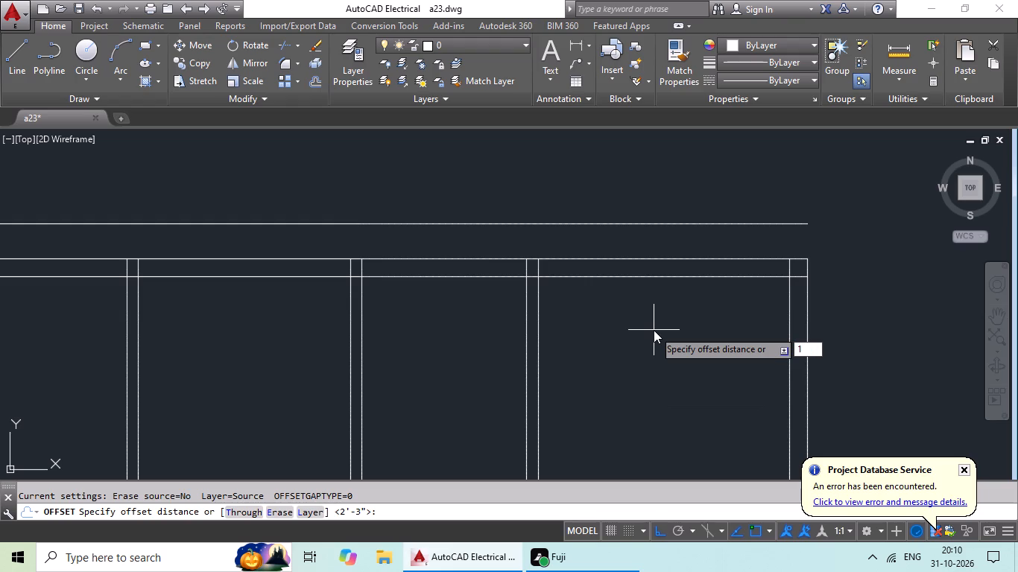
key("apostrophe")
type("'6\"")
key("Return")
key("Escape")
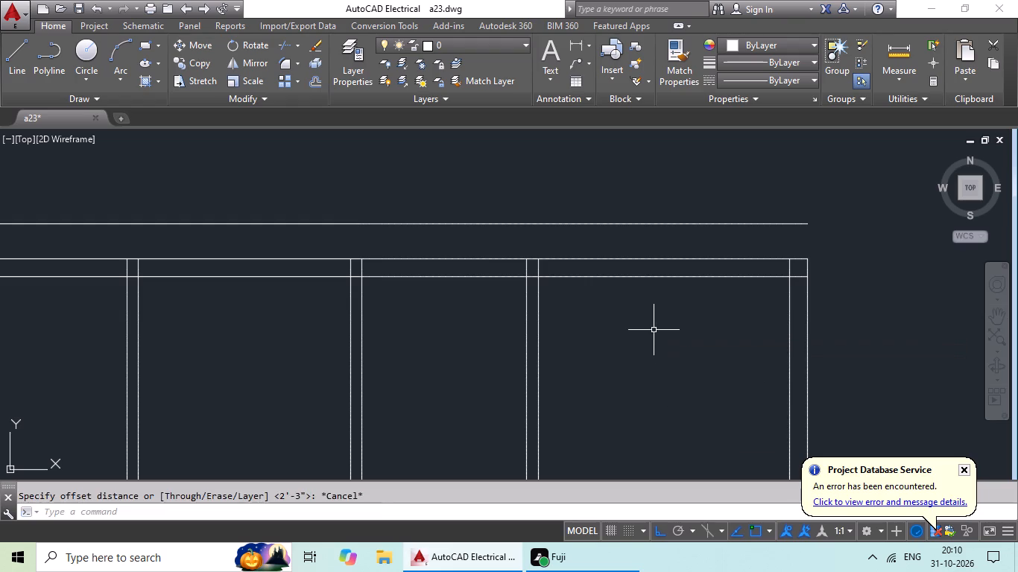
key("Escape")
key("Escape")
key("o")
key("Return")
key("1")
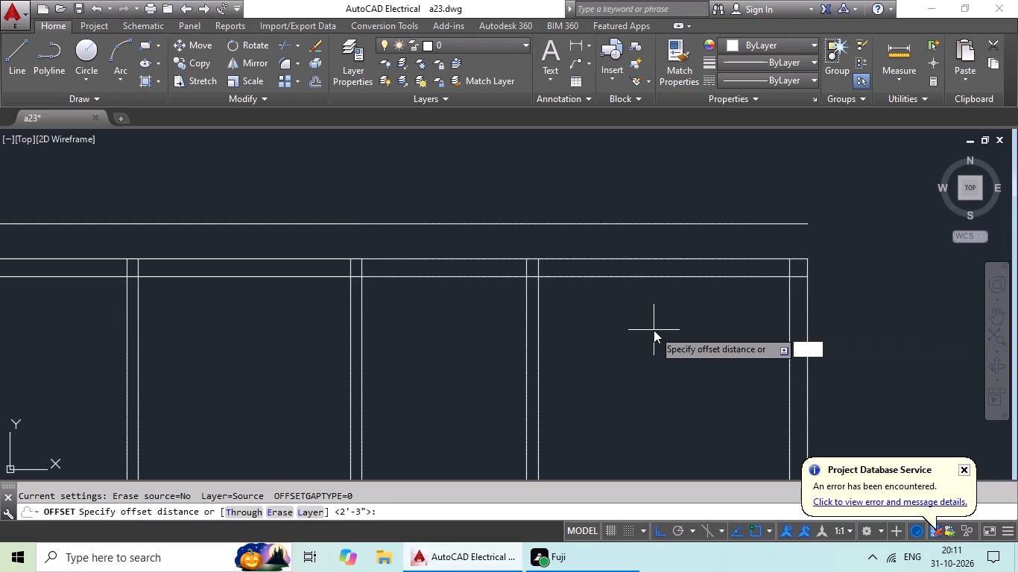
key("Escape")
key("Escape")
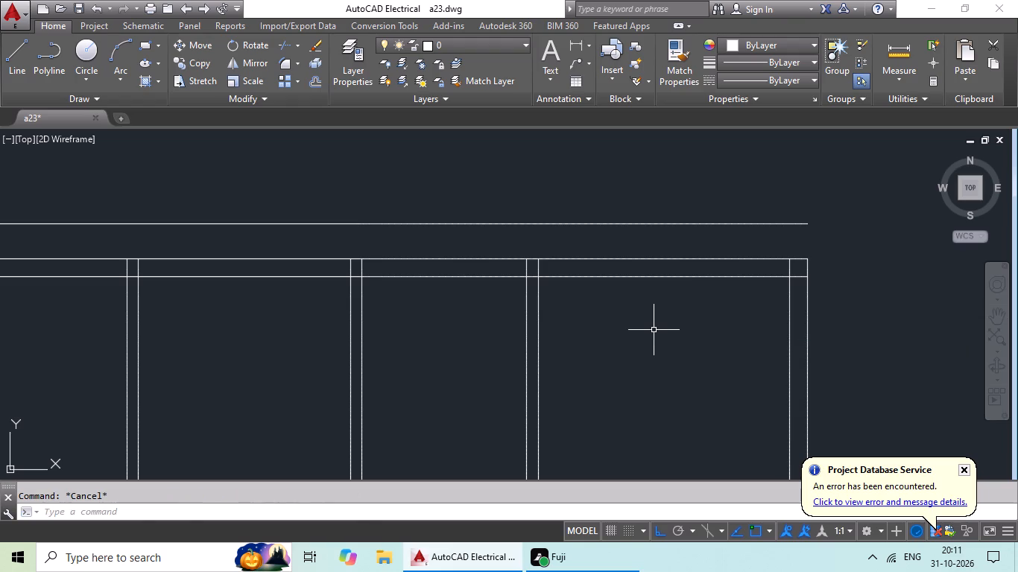
Offset the inner line of the top wall 1'6" downward into the rooms.
key("o")
key("Return")
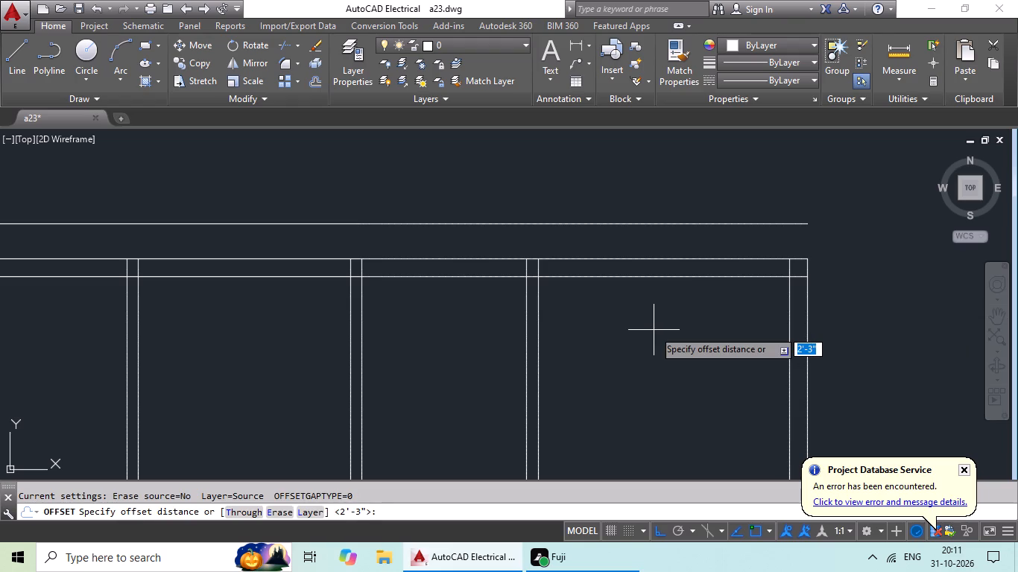
type("1'")
type("6\"")
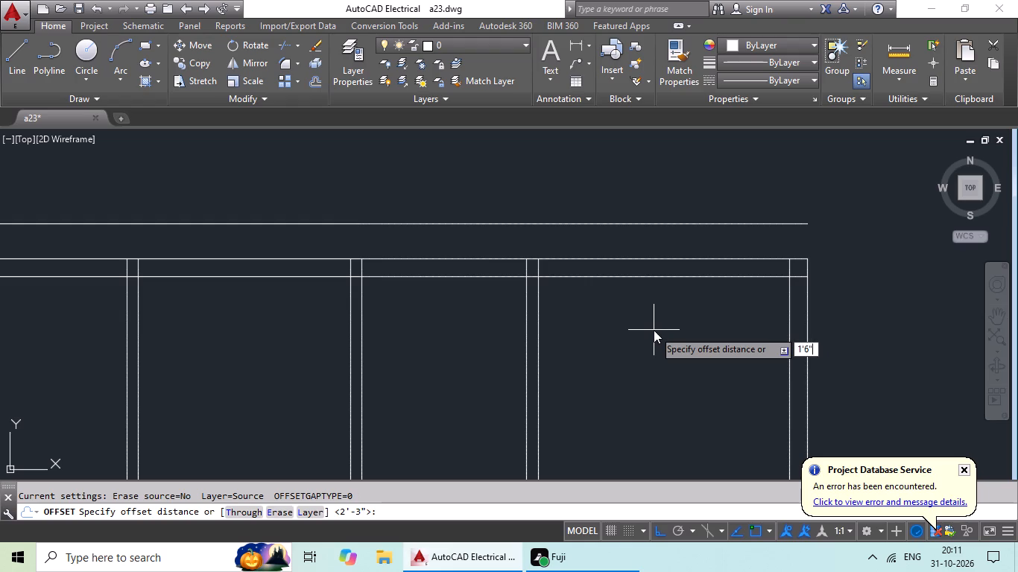
key("Return")
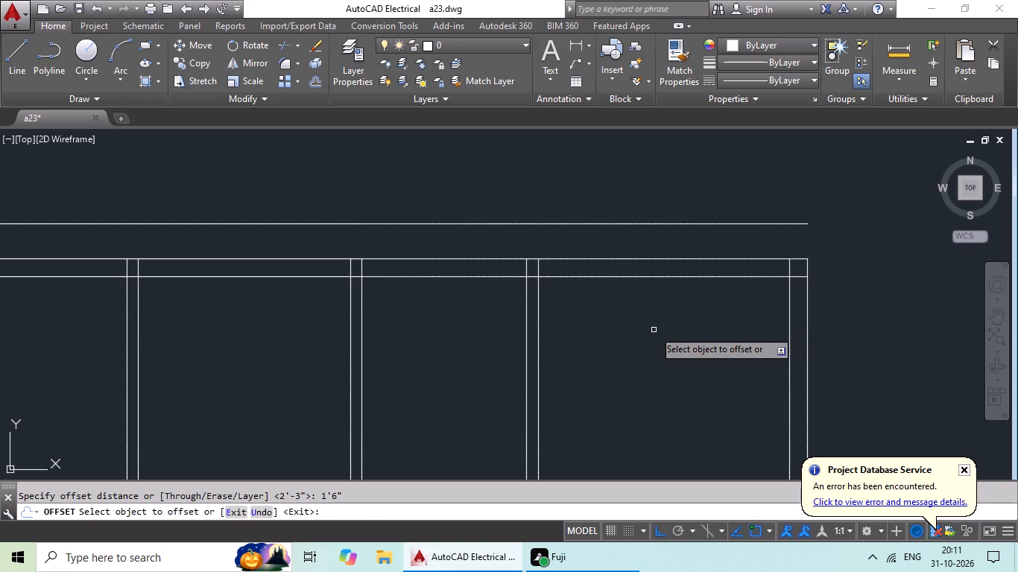
left_click(671, 277)
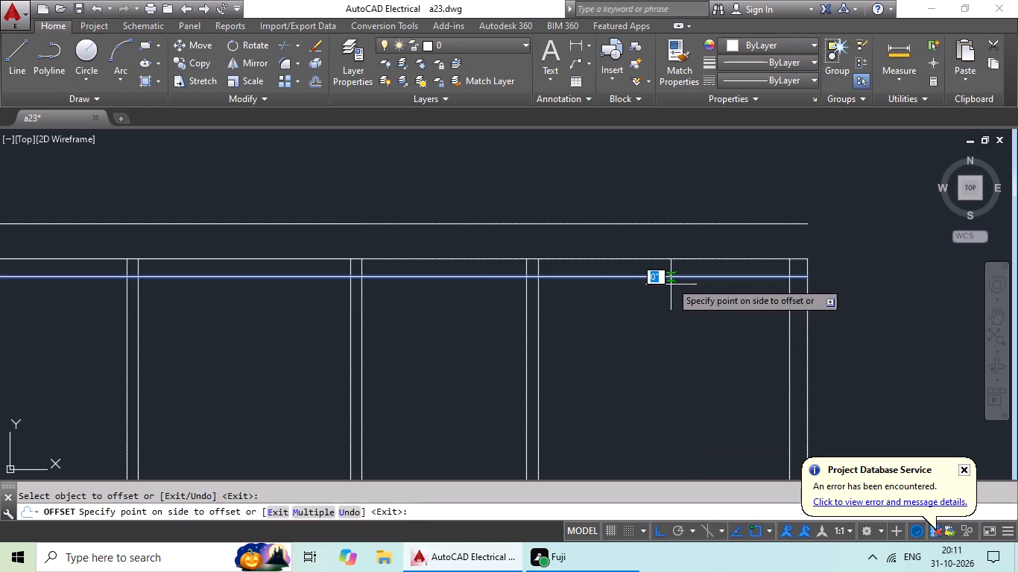
left_click(663, 351)
key("Escape")
key("Escape")
key("Escape")
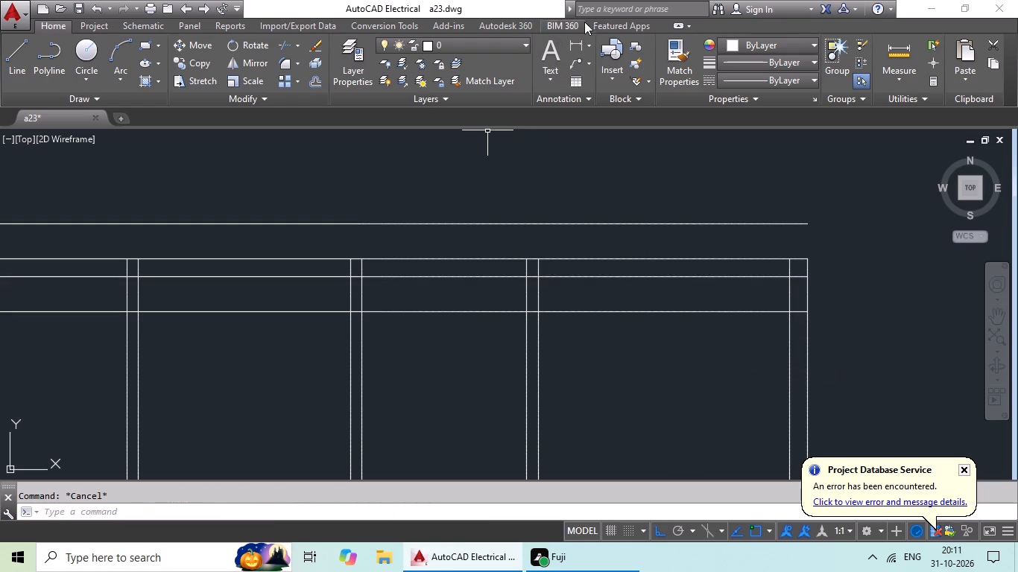
Measure the vertical distance from the line above the outline to the top wall's inner line with a temporary linear dimension.
left_click(580, 42)
scroll(689, 244, "up", 3)
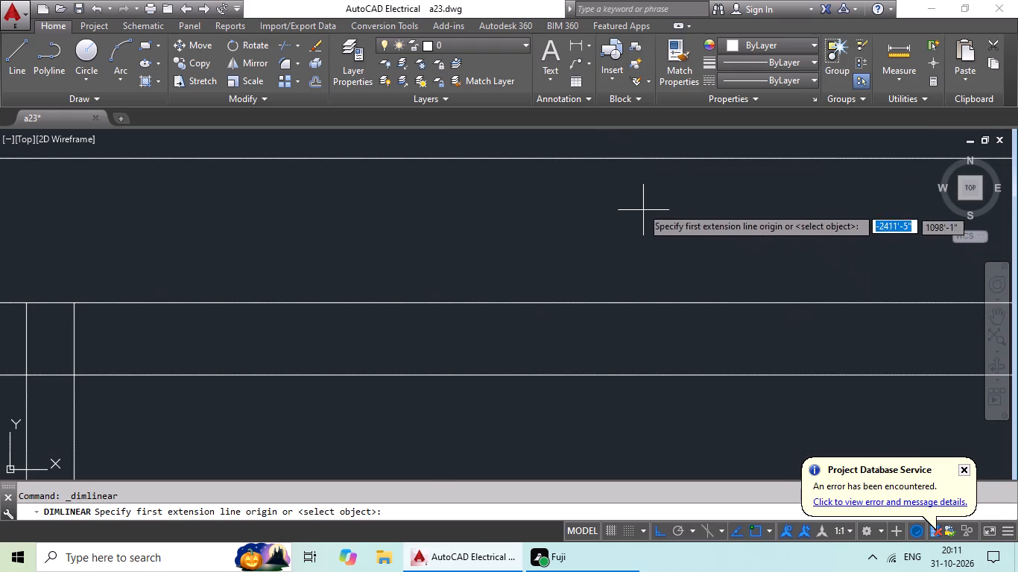
left_click_drag(625, 158, 625, 172)
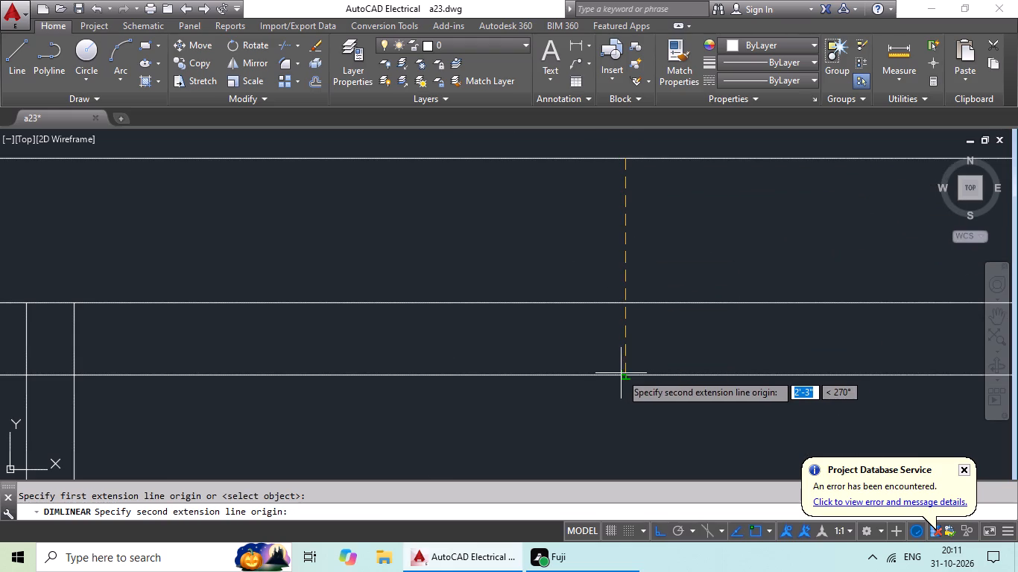
left_click(622, 372)
scroll(566, 373, "down", 2)
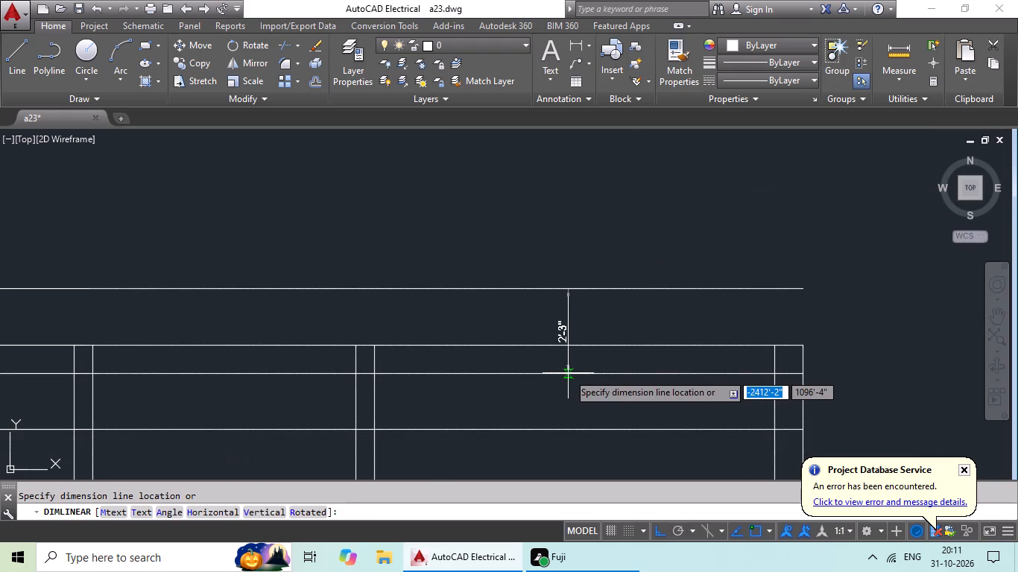
scroll(568, 372, "up", 1)
scroll(568, 372, "down", 3)
key("Escape")
key("Escape")
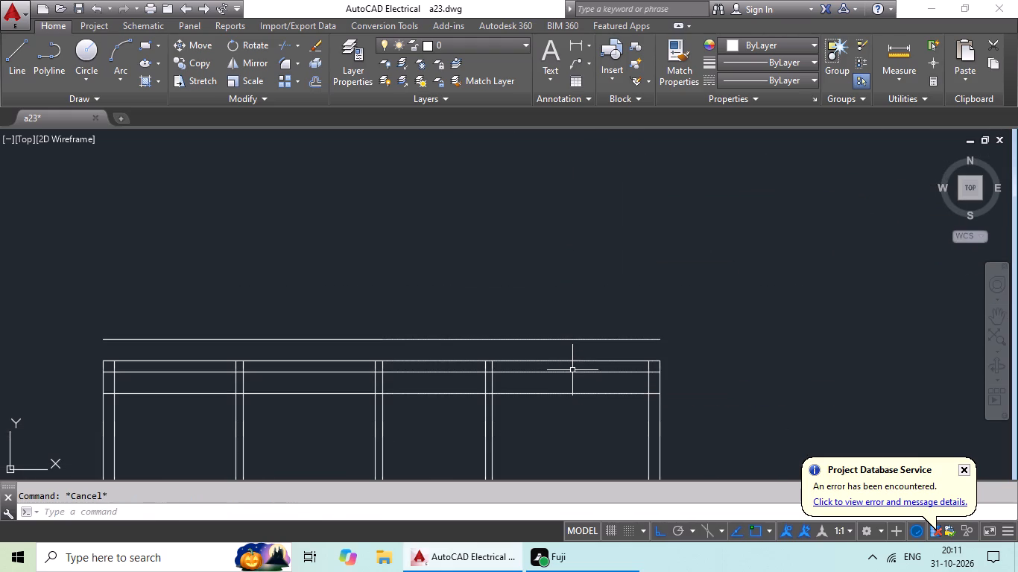
left_click(572, 370)
key("Escape")
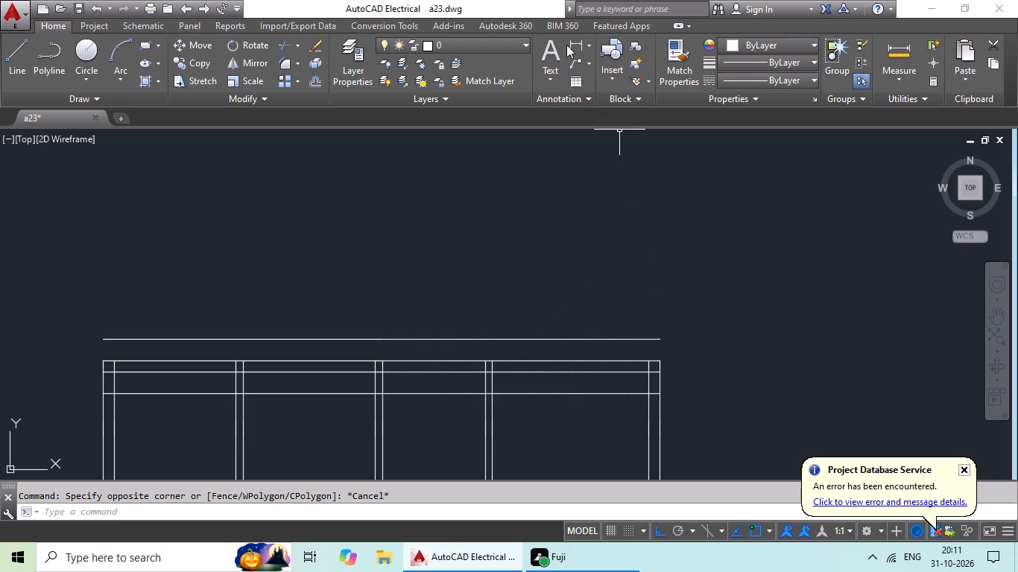
Measure the vertical distance from the line above the outline to the lowest horizontal line with a temporary linear dimension.
left_click(578, 39)
left_click(580, 340)
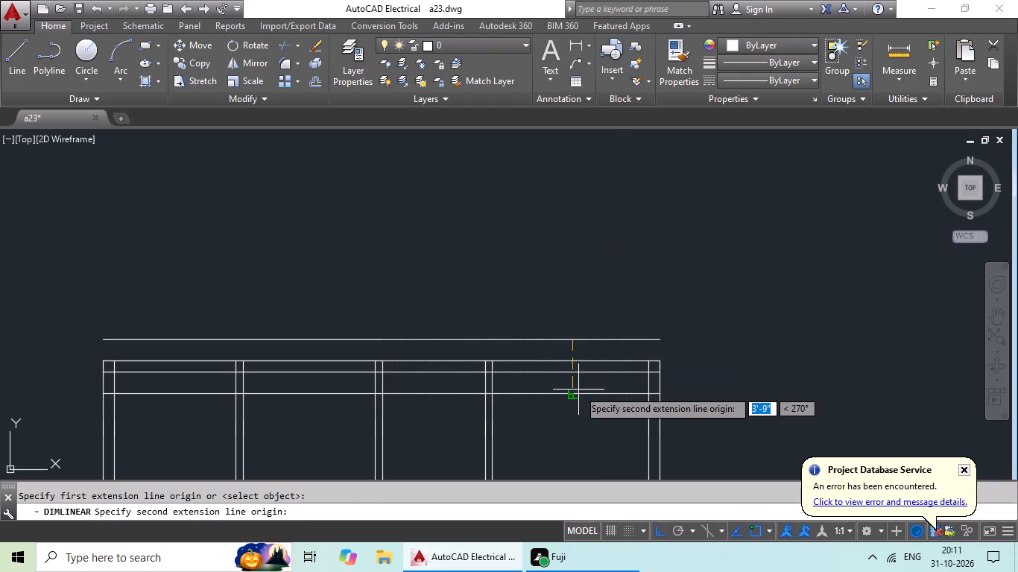
left_click(576, 392)
scroll(566, 392, "up", 3)
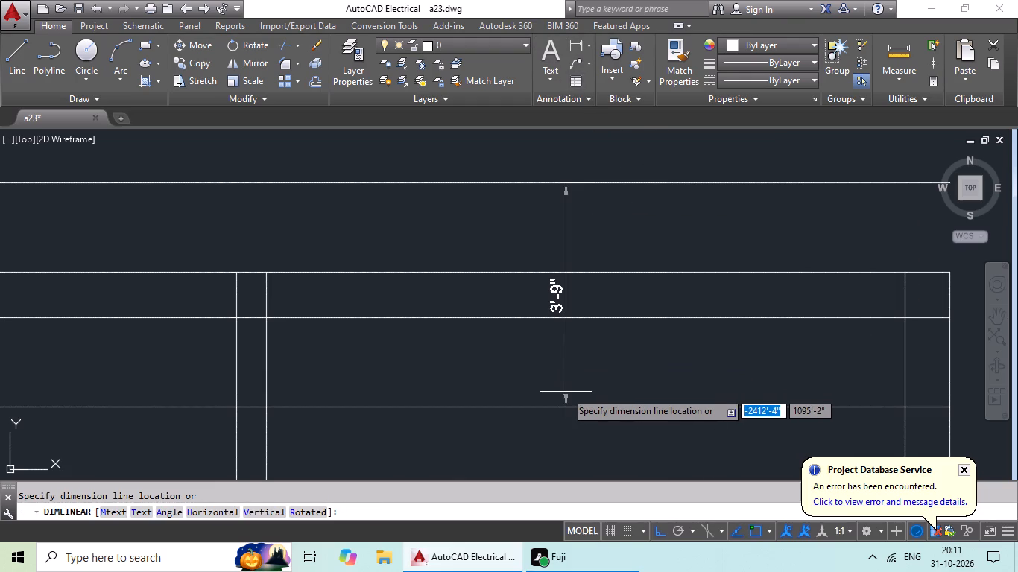
scroll(566, 392, "down", 1)
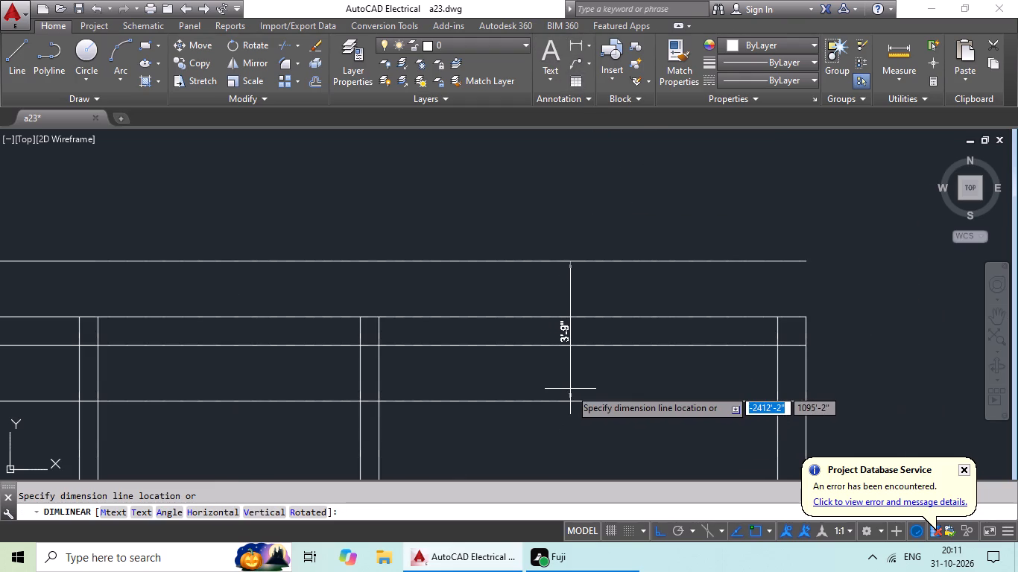
key("Escape")
key("Escape")
Erase the horizontal line offset 1'6" below the top wall's inner line.
left_click(569, 402)
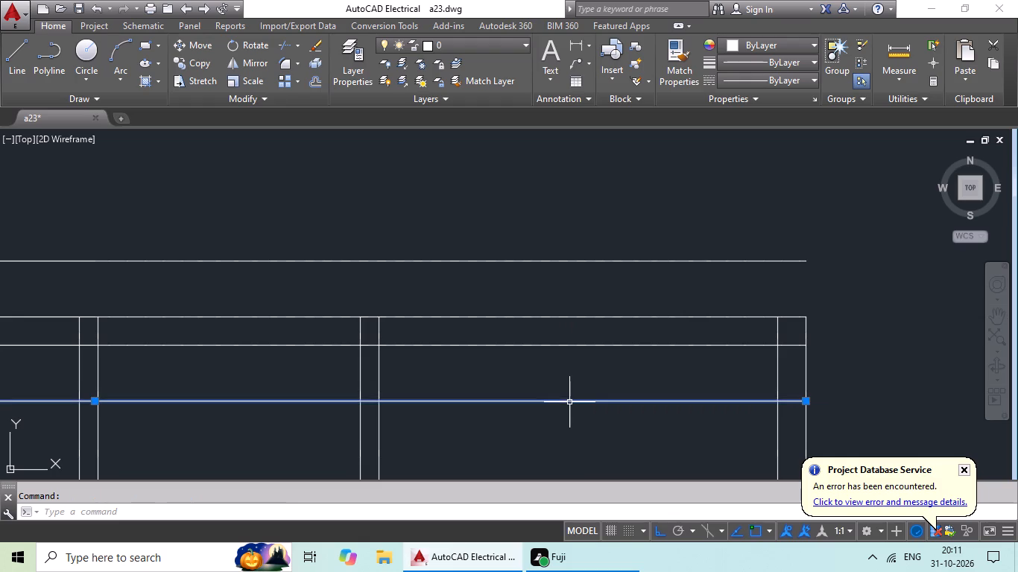
key("Delete")
key("Escape")
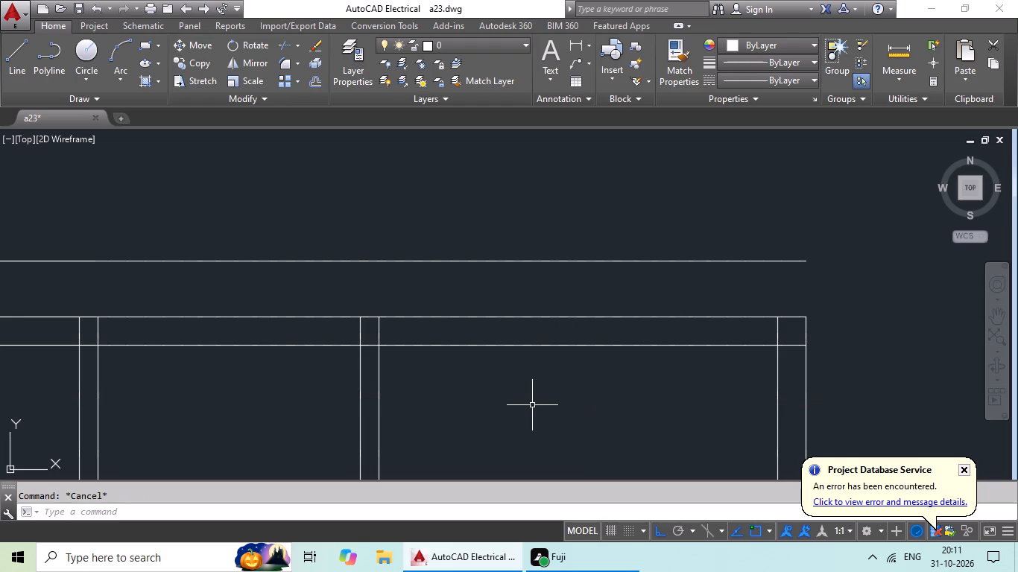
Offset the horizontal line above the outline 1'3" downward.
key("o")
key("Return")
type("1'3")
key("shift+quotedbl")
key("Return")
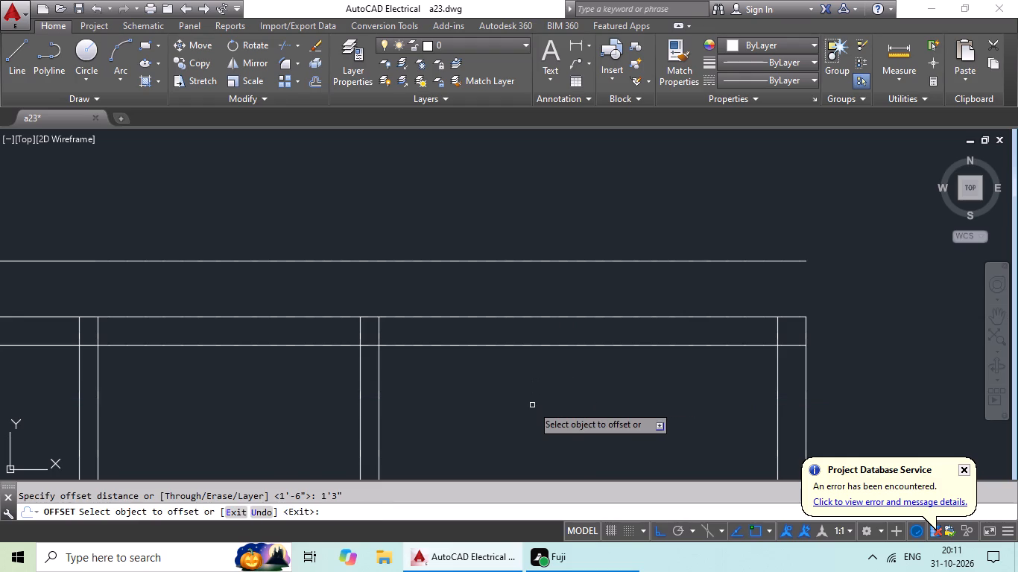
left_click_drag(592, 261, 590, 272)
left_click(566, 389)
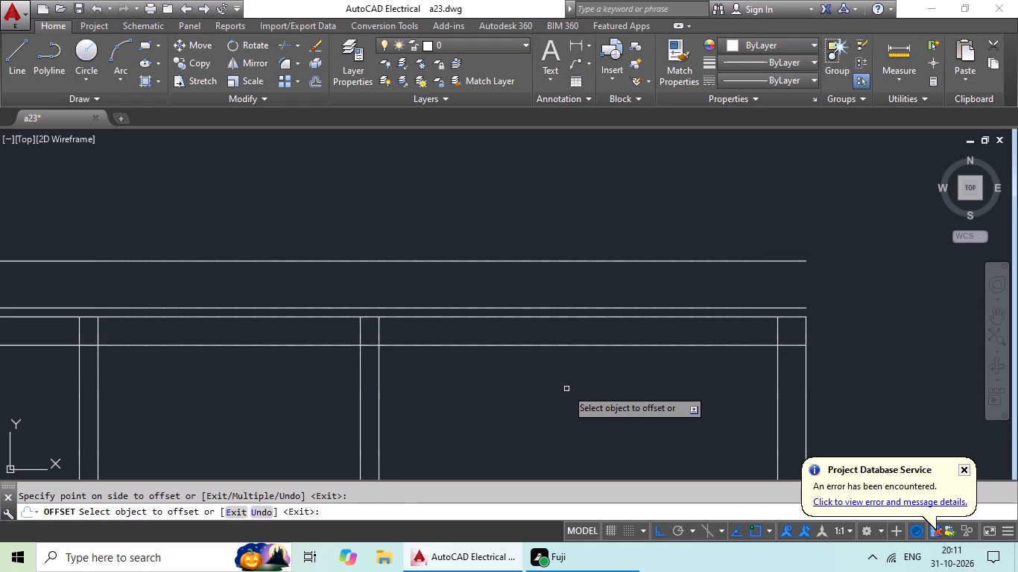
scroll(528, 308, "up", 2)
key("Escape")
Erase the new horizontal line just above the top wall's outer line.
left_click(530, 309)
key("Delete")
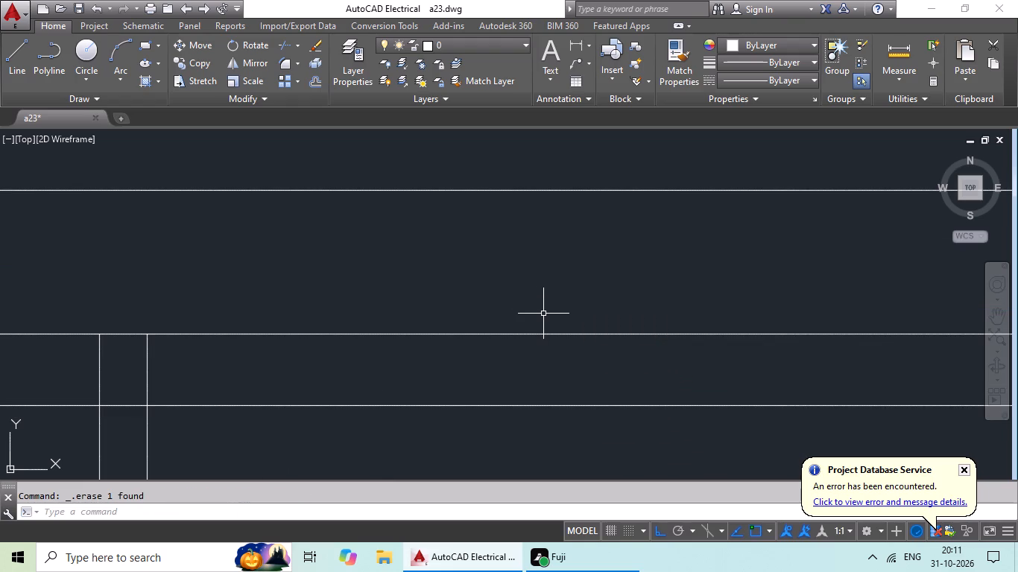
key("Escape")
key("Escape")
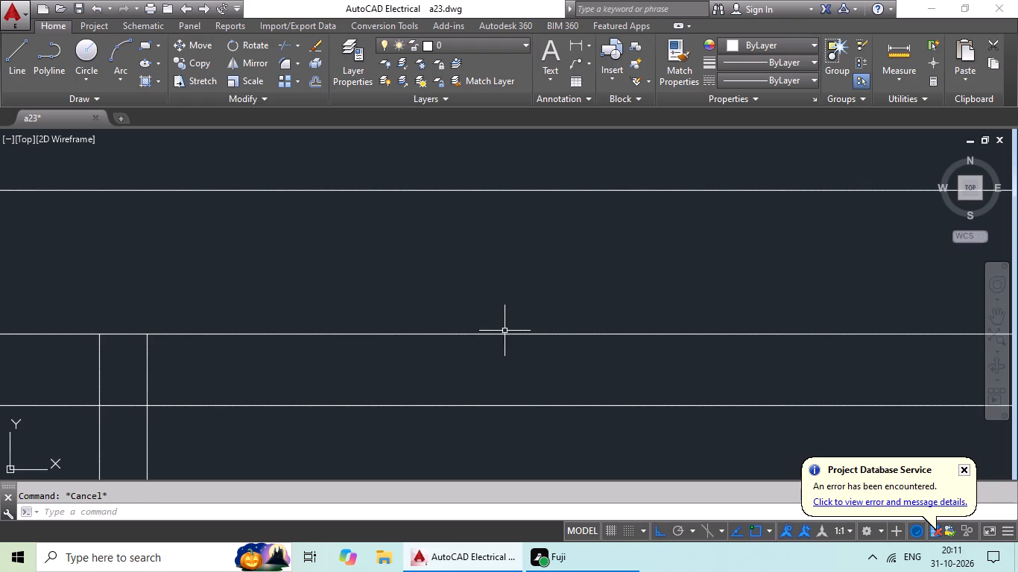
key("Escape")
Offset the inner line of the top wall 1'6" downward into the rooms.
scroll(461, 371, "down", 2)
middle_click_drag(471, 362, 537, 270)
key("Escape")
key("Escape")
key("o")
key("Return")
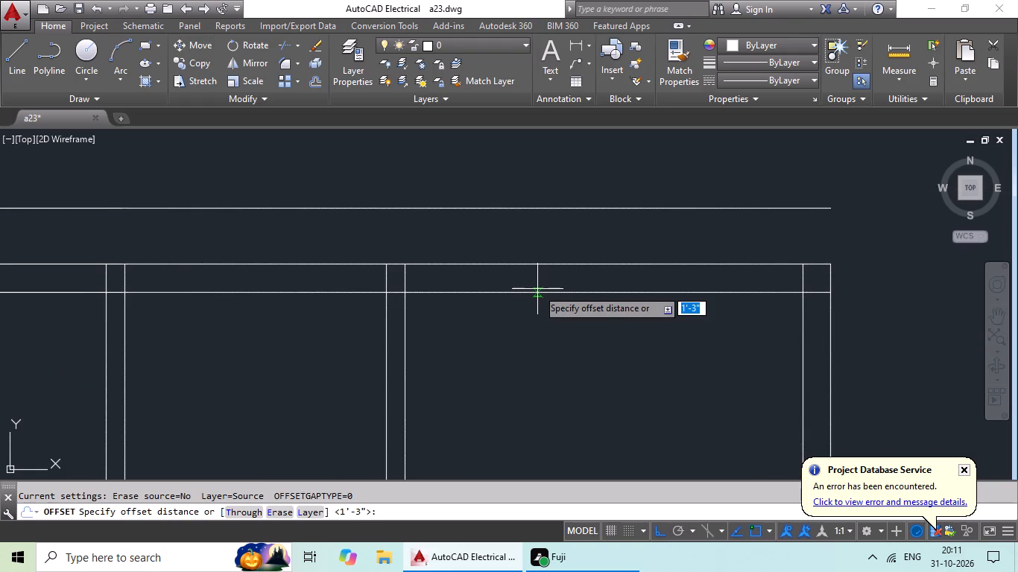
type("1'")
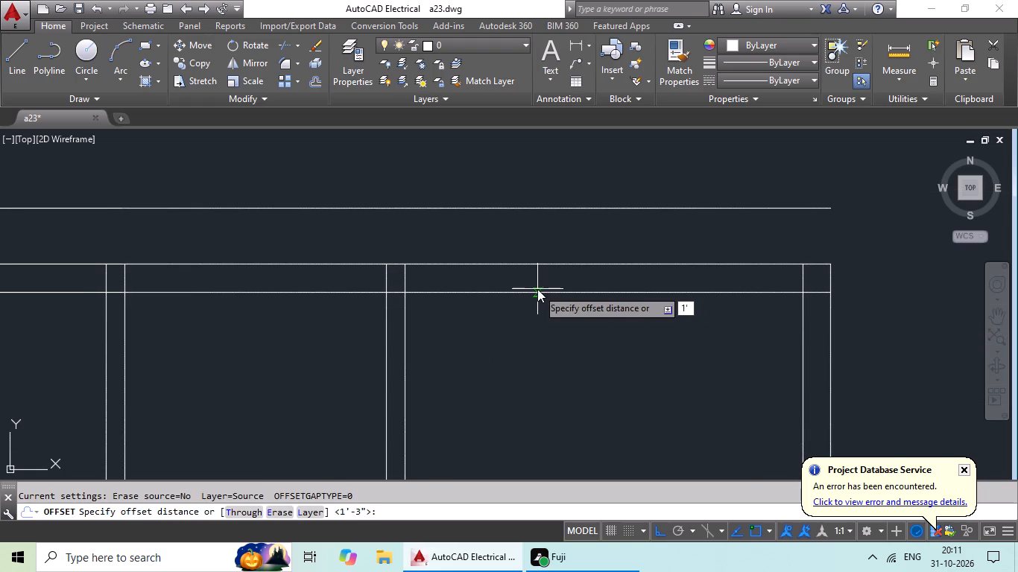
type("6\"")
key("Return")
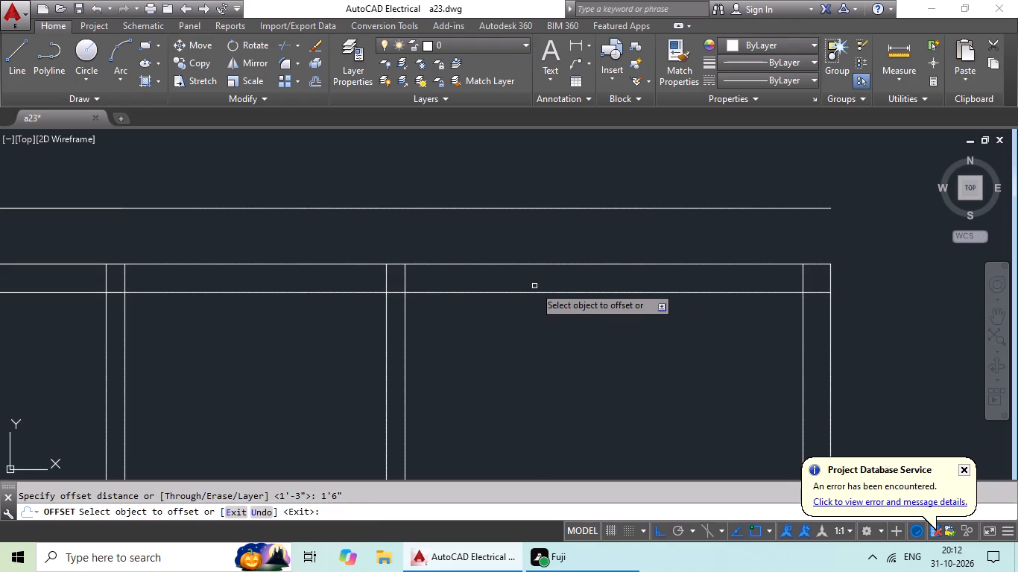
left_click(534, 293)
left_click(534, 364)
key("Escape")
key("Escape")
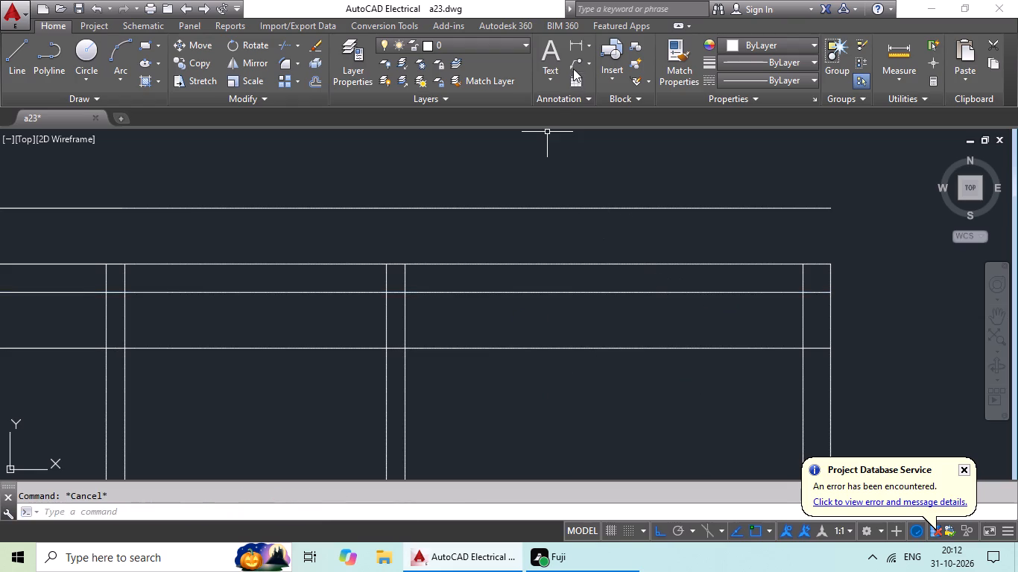
Measure the vertical distance from the line above the outline to the newly offset line with a temporary linear dimension.
left_click(577, 36)
left_click(575, 43)
left_click_drag(575, 209, 575, 217)
left_click(578, 348)
scroll(563, 350, "up", 1)
key("Escape")
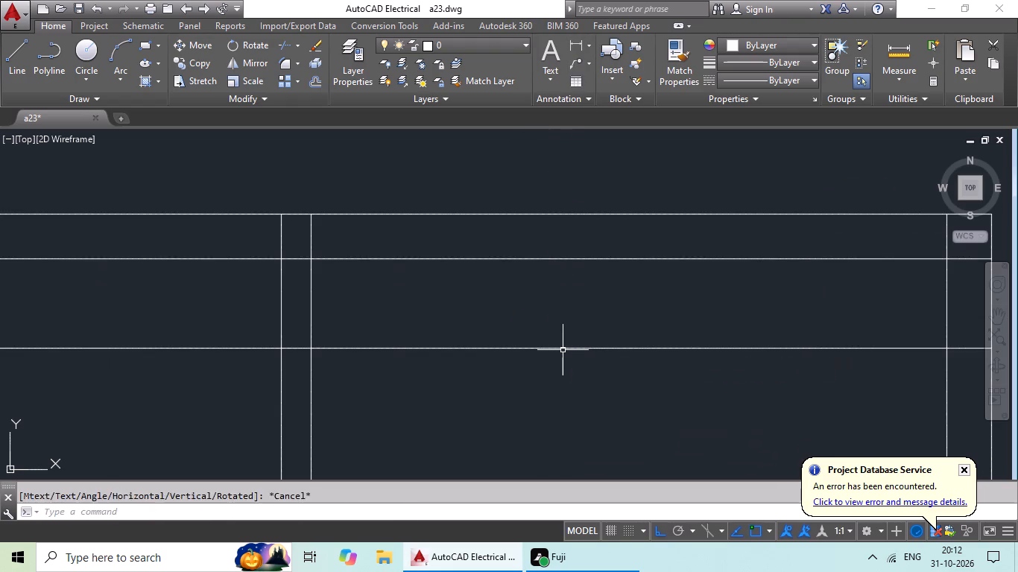
key("Escape")
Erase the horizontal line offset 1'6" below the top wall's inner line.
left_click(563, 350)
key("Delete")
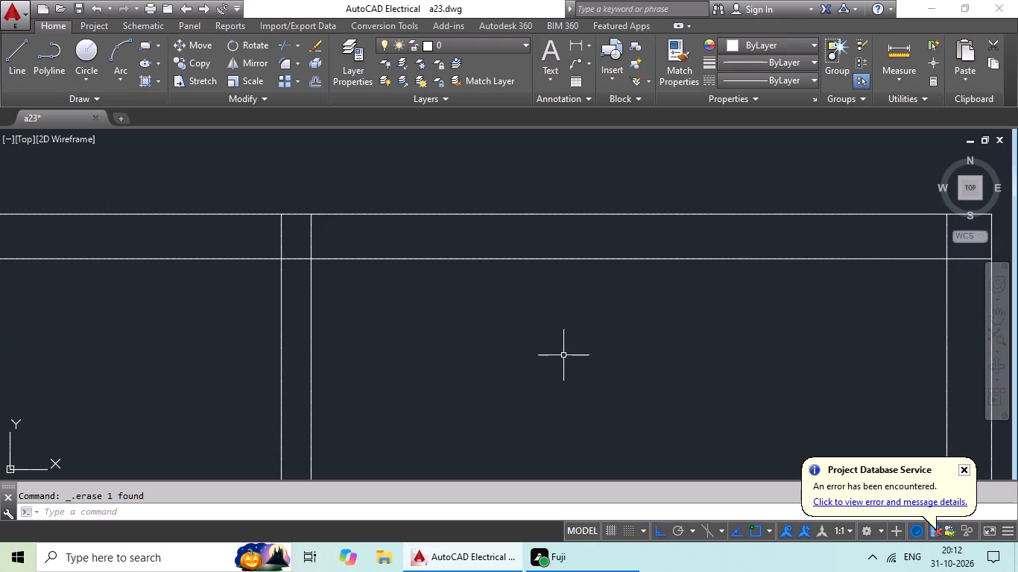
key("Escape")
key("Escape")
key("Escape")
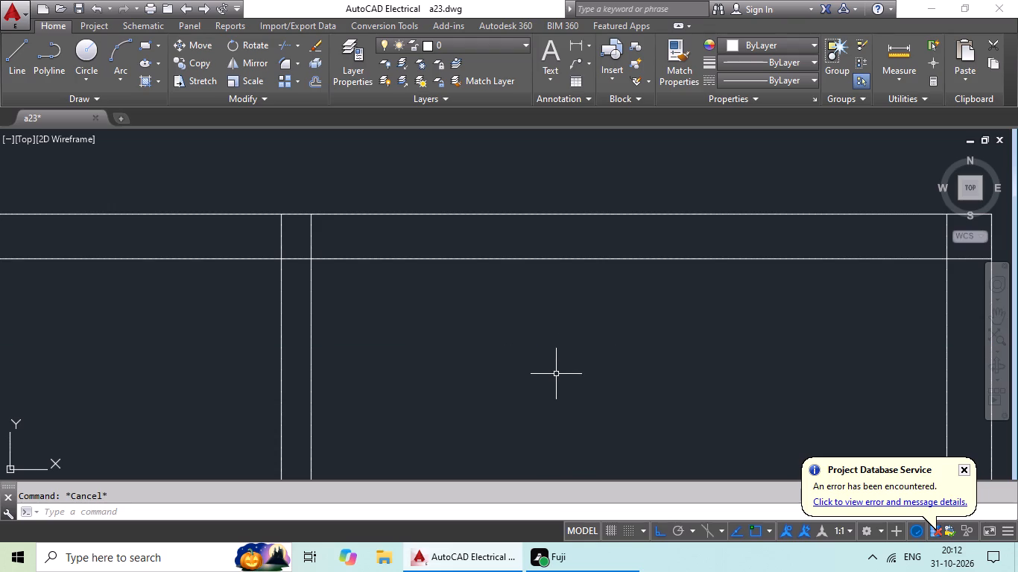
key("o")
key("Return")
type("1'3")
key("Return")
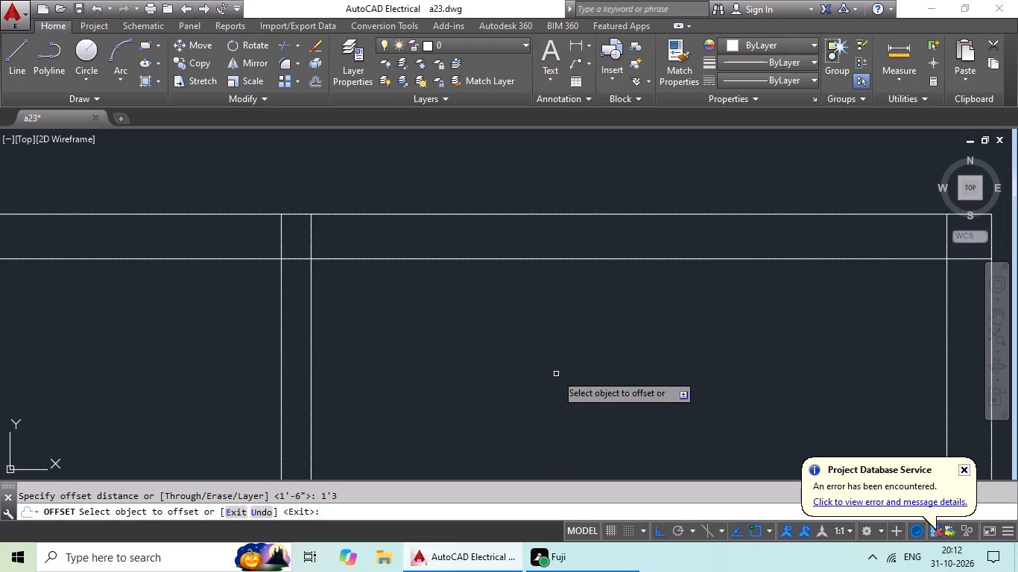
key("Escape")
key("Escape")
Offset the inner line of the top wall 1'3" downward into the rooms.
key("o")
key("Return")
type("1'")
key("3")
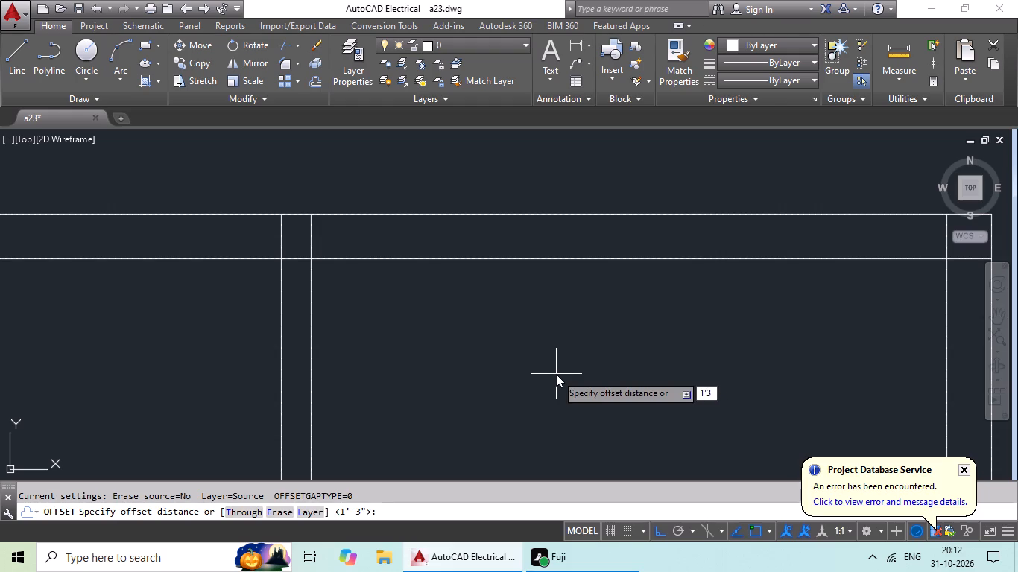
key("shift+quotedbl")
key("Return")
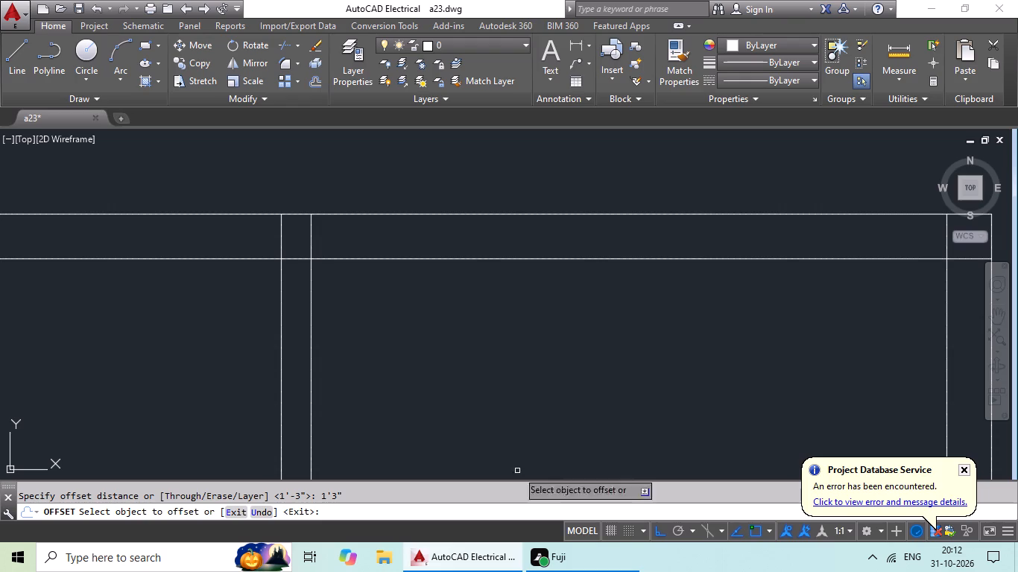
scroll(577, 266, "down", 2)
left_click(590, 266)
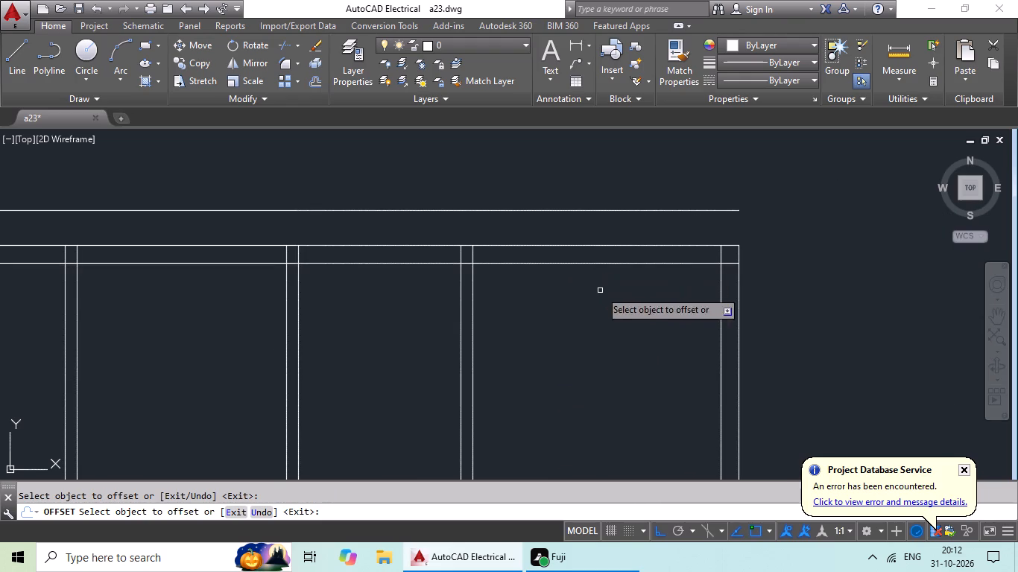
left_click_drag(602, 265, 603, 274)
left_click(606, 356)
key("Escape")
key("Escape")
key("Escape")
key("Escape")
key("Escape")
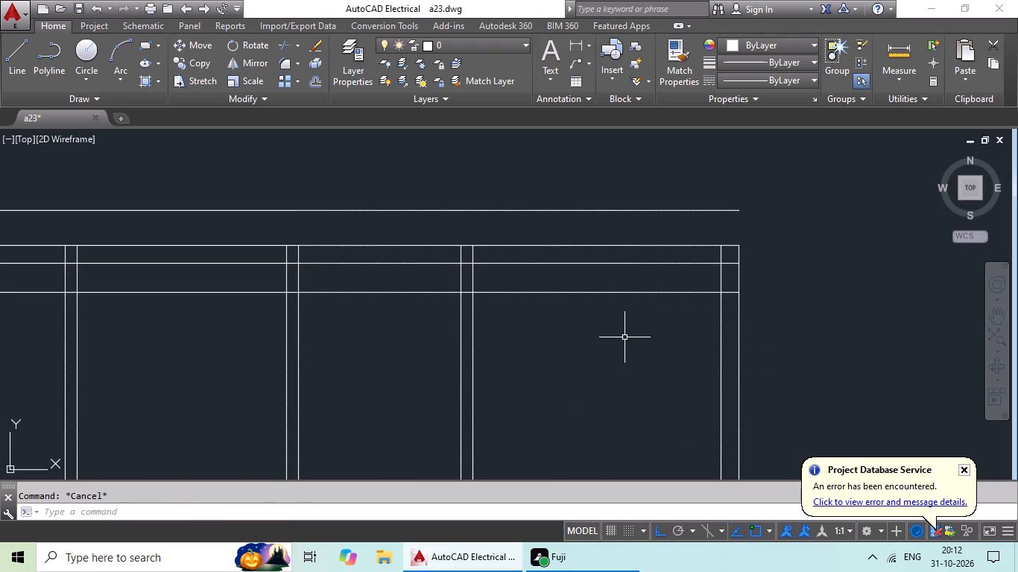
Measure the vertical distance from the line above the outline to the line 1'3" below the top wall with a temporary linear dimension.
left_click_drag(572, 45, 570, 54)
left_click(572, 40)
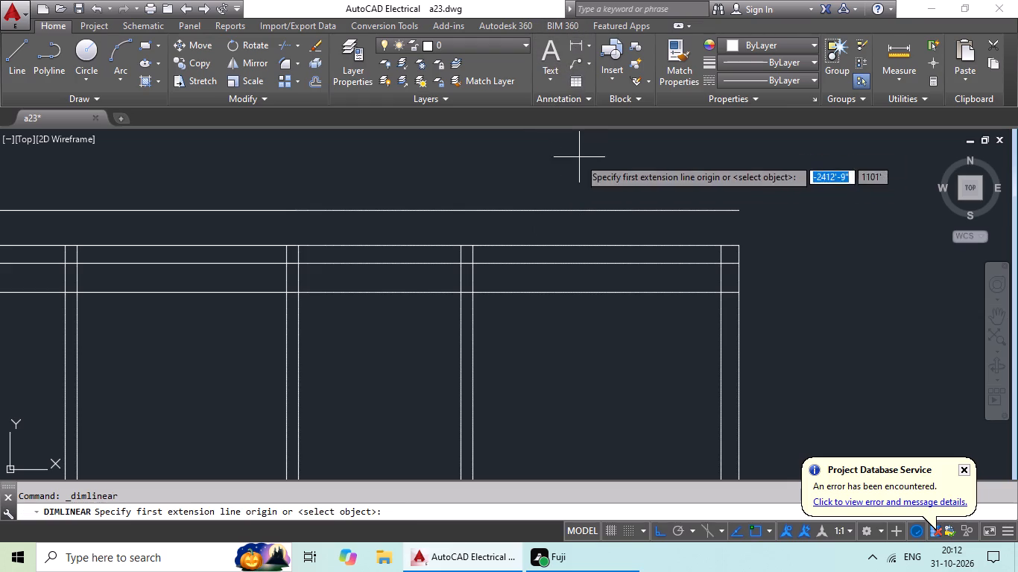
left_click(555, 209)
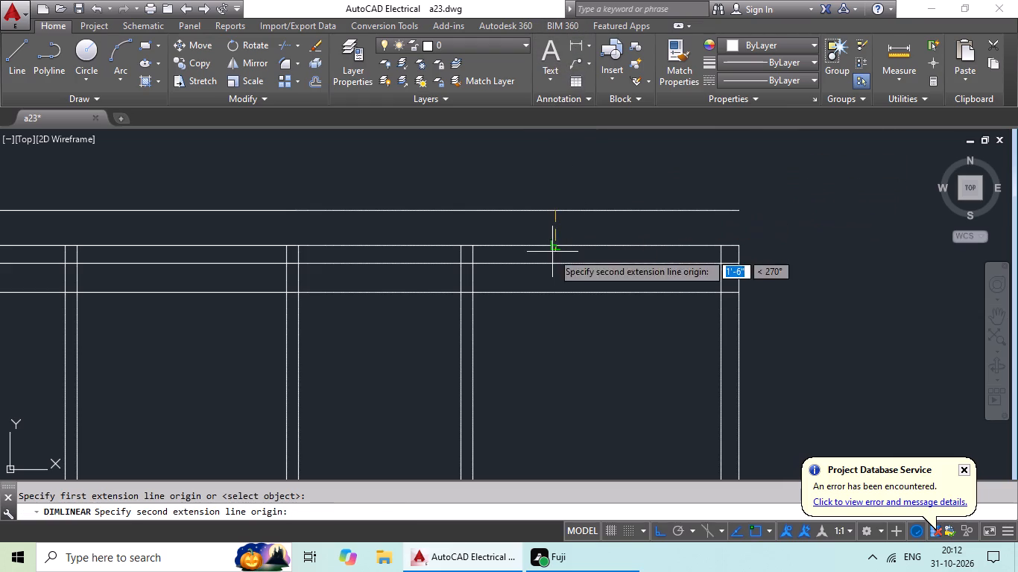
left_click(550, 290)
scroll(513, 287, "up", 2)
scroll(514, 287, "down", 3)
key("Escape")
key("Escape")
key("Escape")
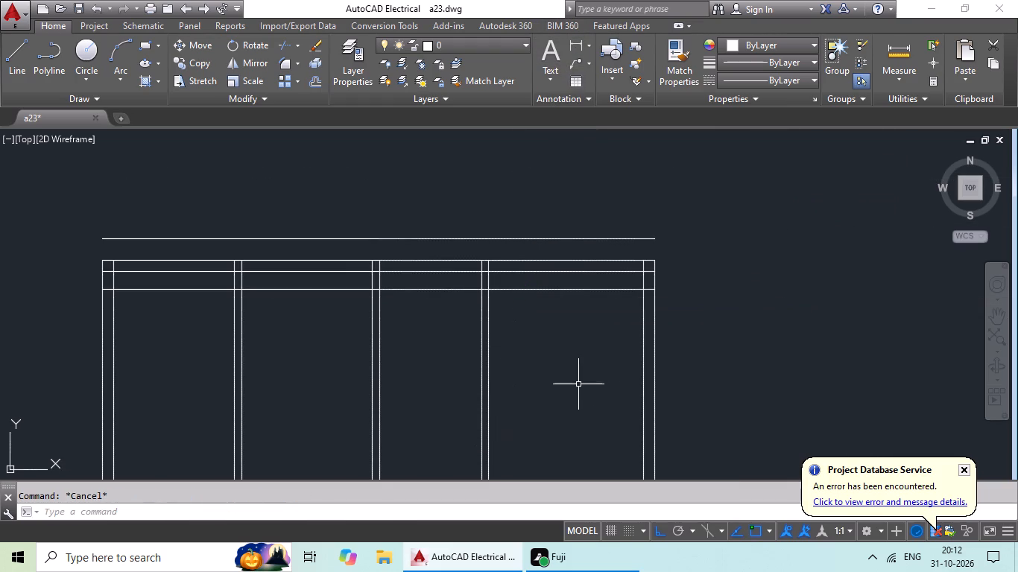
key("Escape")
Offset the line below the top wall 6" downward and the line above the outline 6" upward.
key("o")
key("Return")
type("6\"")
key("Return")
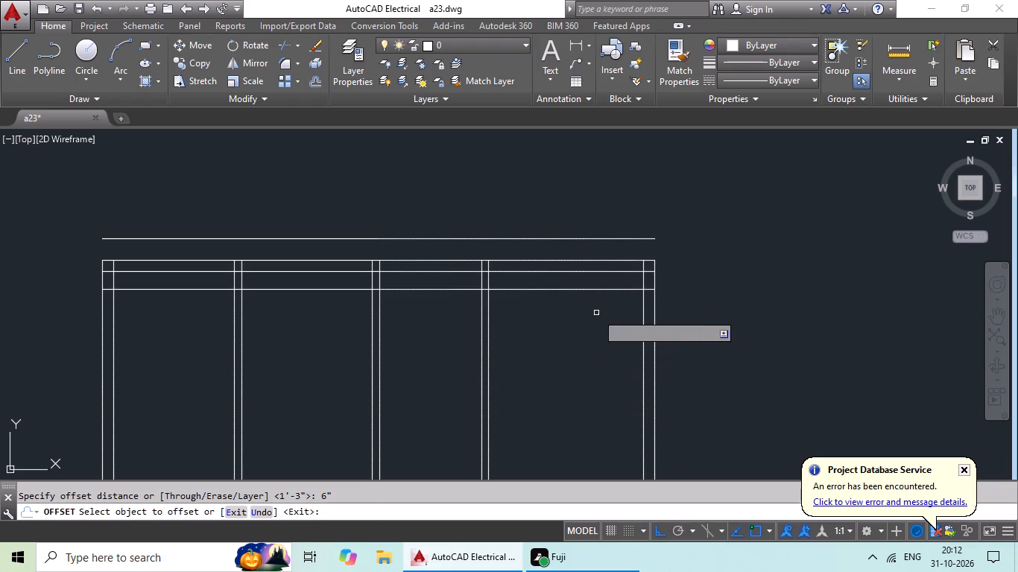
left_click(602, 290)
left_click_drag(587, 353, 590, 341)
left_click_drag(611, 239, 625, 176)
left_click_drag(625, 176, 627, 186)
key("Escape")
key("Escape")
key("Escape")
key("Escape")
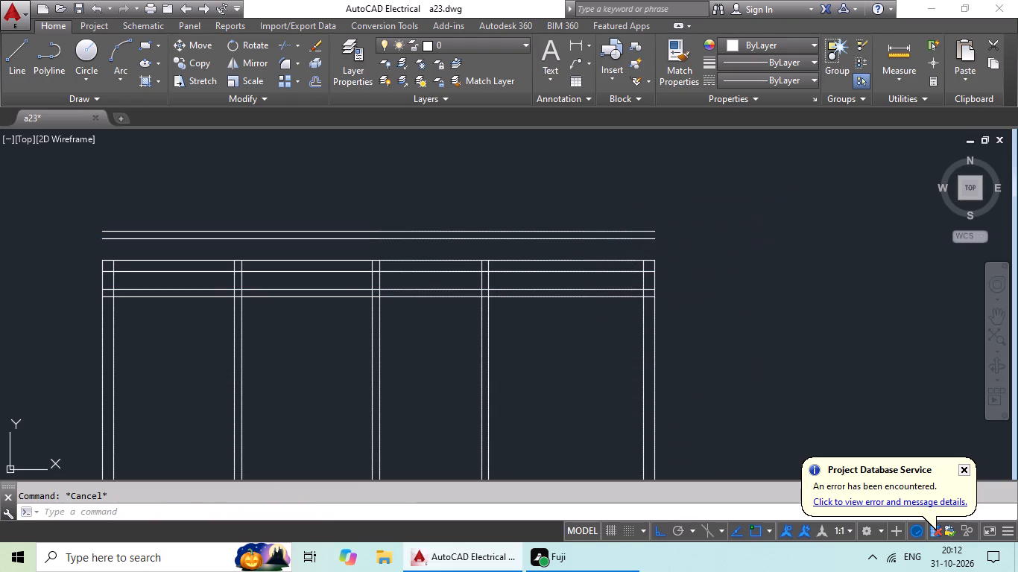
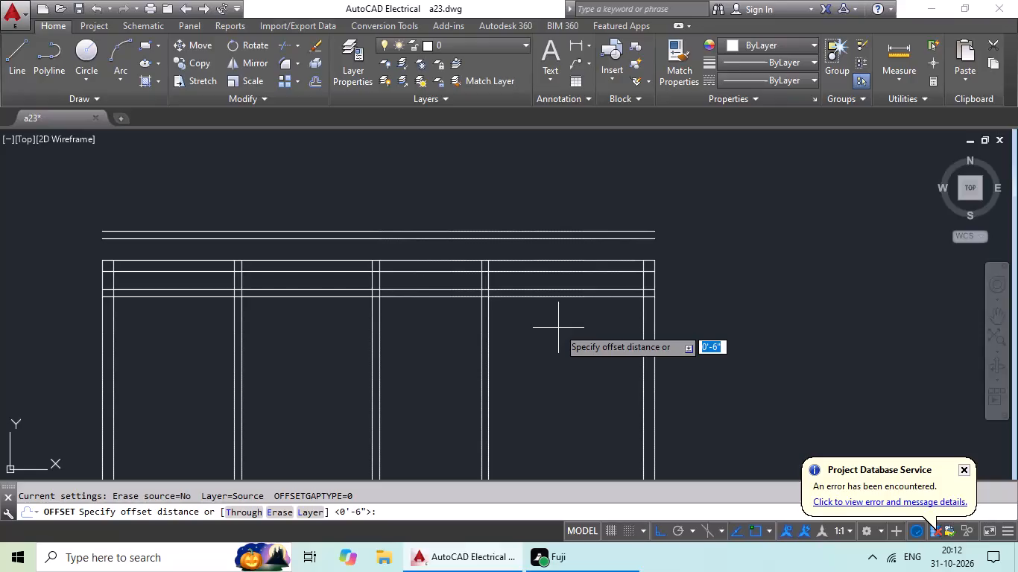
Offset the right wall's inner line and the left line of the middle partition 6'6" to the left.
type("6'6\"")
key("Return")
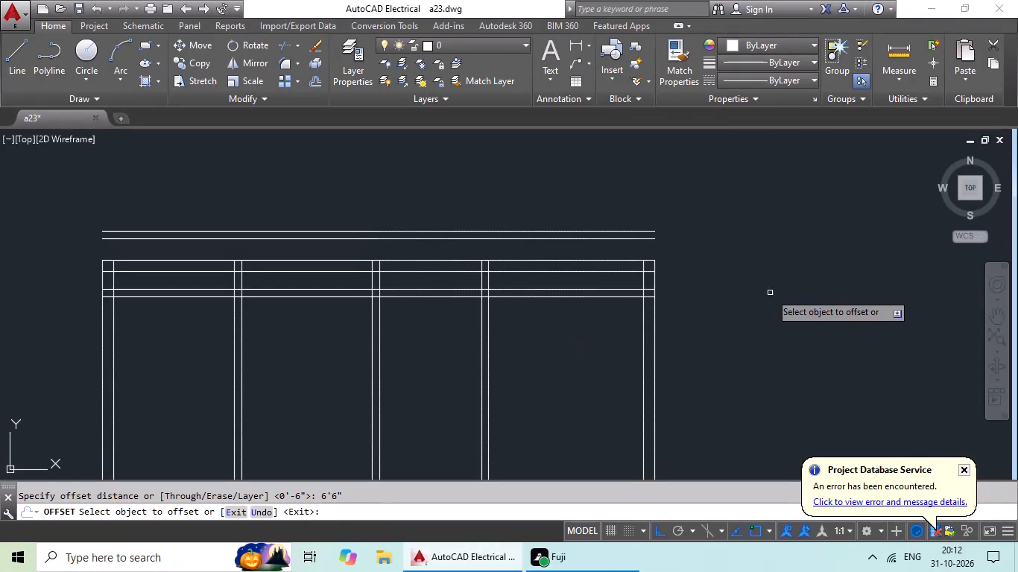
left_click_drag(643, 352, 636, 357)
left_click(542, 387)
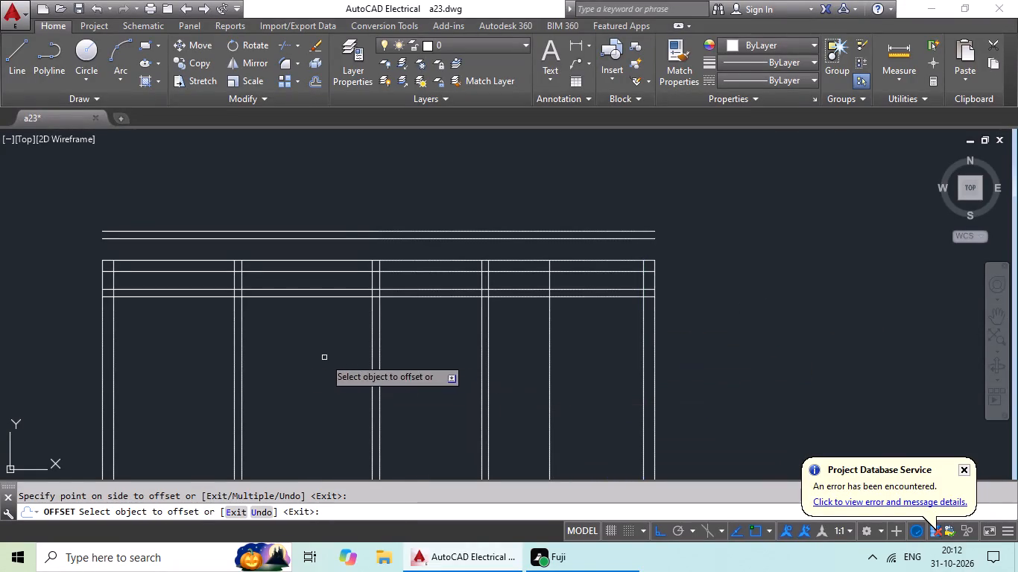
left_click(372, 340)
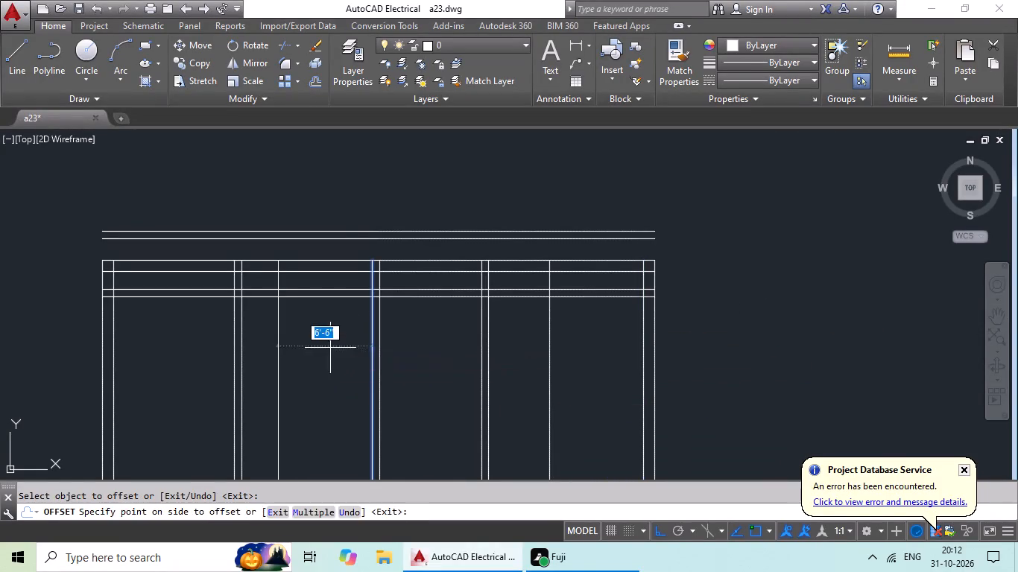
left_click(327, 349)
key("Escape")
key("Escape")
key("Escape")
key("Escape")
Offset each of the two new vertical lines 6" to the left to form partition thicknesses.
key("o")
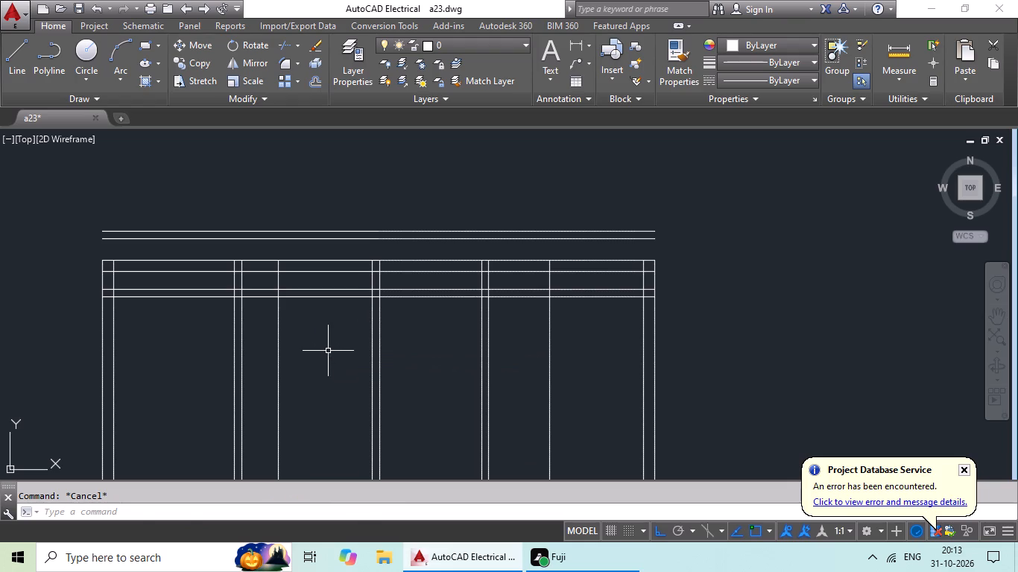
key("Return")
type("6\"")
key("Return")
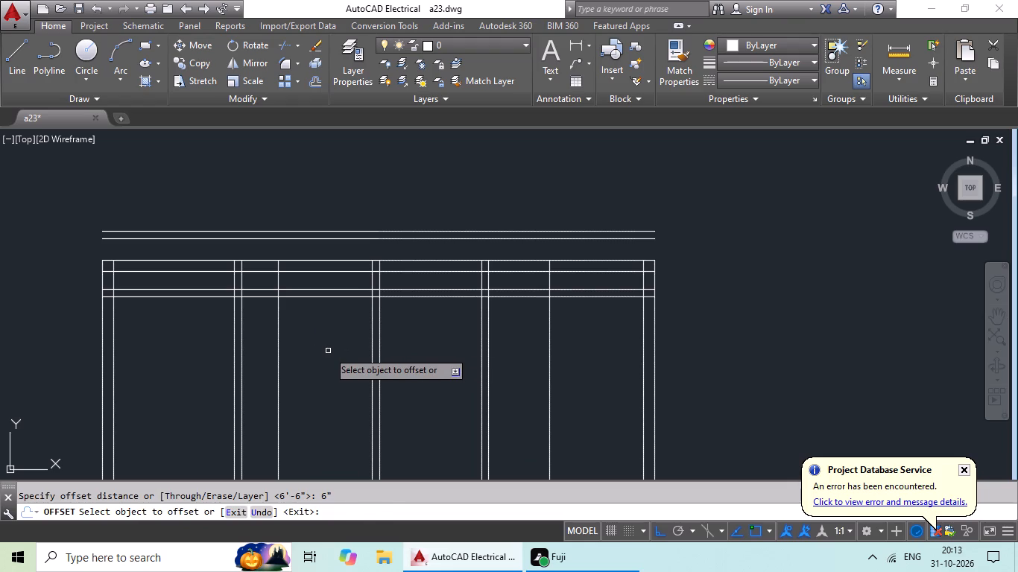
left_click_drag(550, 335, 524, 344)
left_click(496, 350)
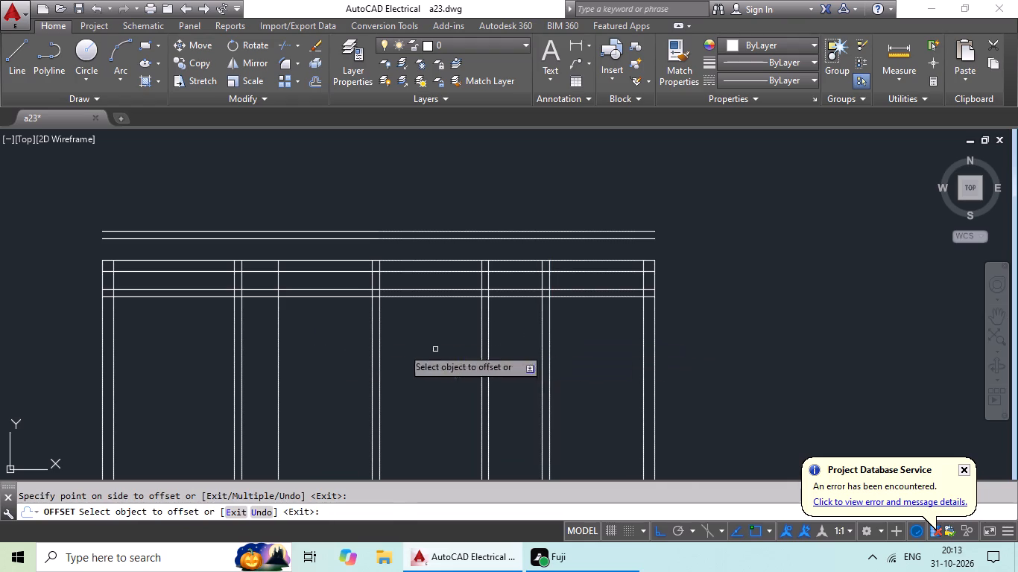
left_click(276, 339)
left_click(254, 348)
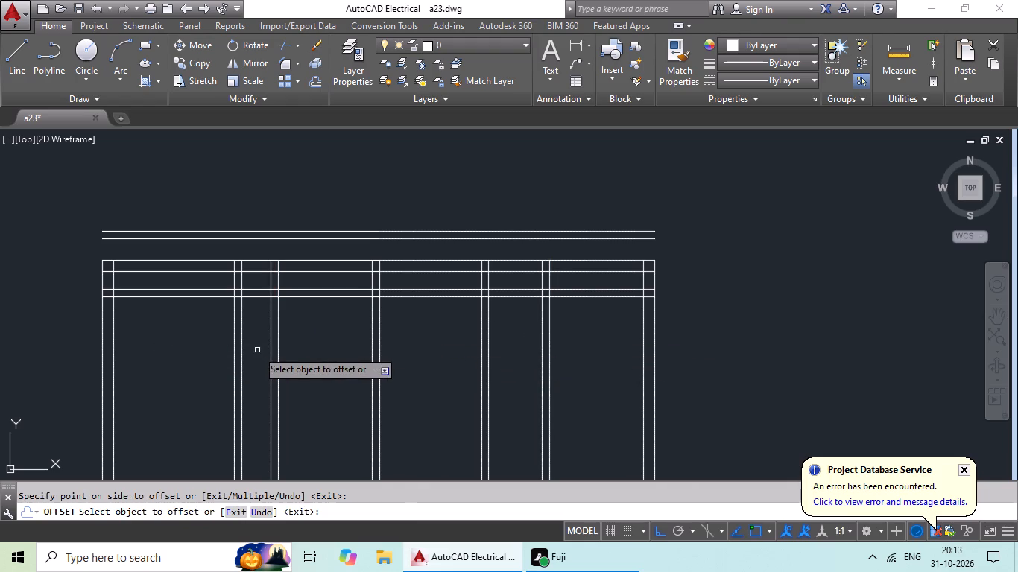
key("Escape")
key("Escape")
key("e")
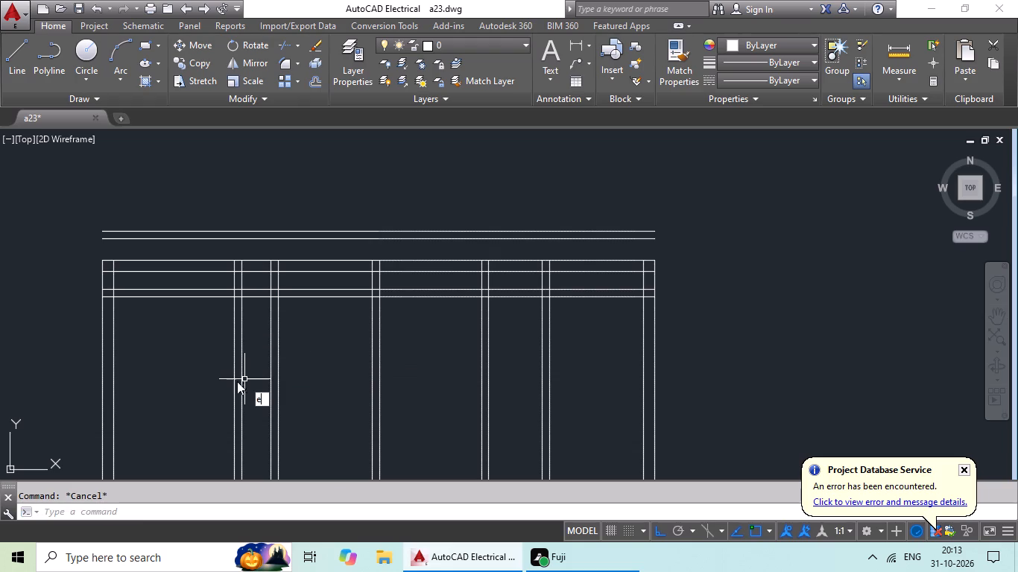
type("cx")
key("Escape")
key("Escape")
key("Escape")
Extend both lines of the right outer wall upward to the topmost horizontal line above the outline.
type("ex")
key("space")
key("space")
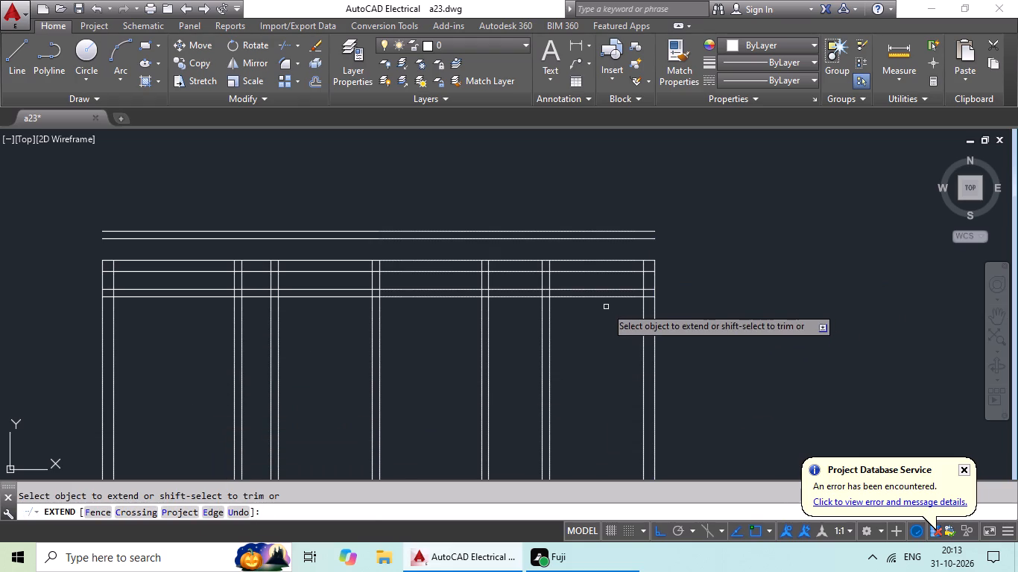
left_click(653, 276)
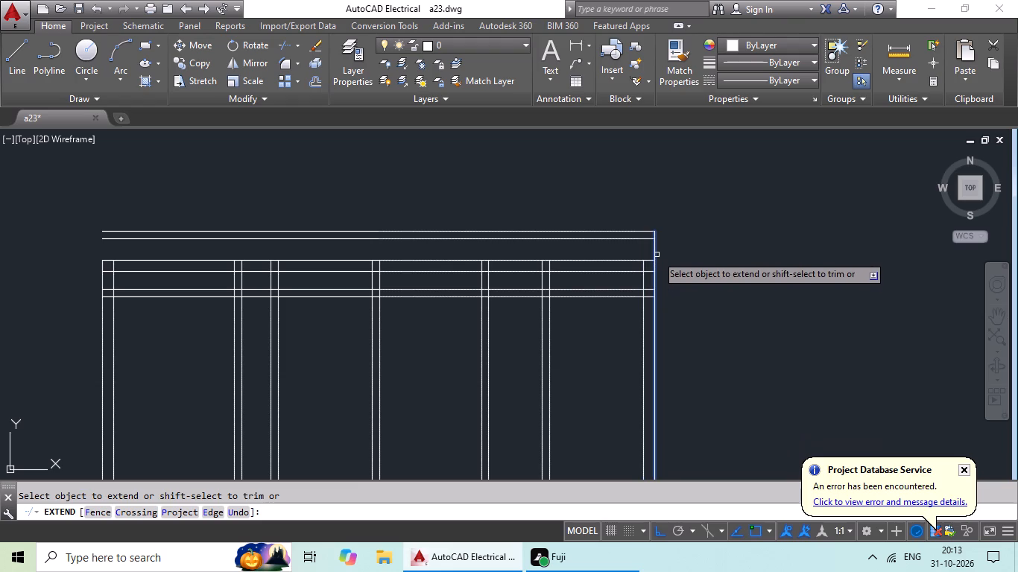
left_click(642, 285)
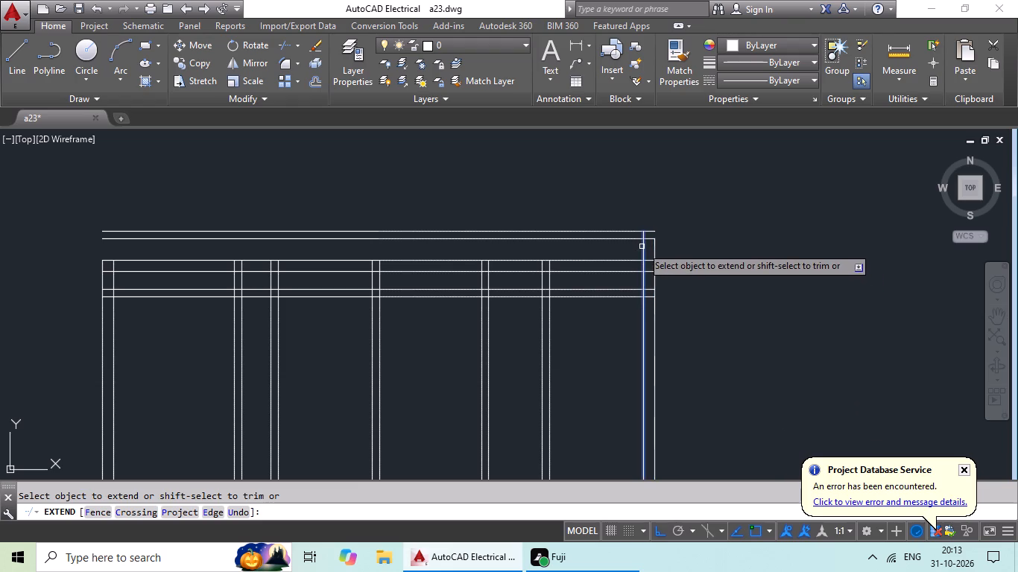
left_click(642, 247)
left_click(654, 253)
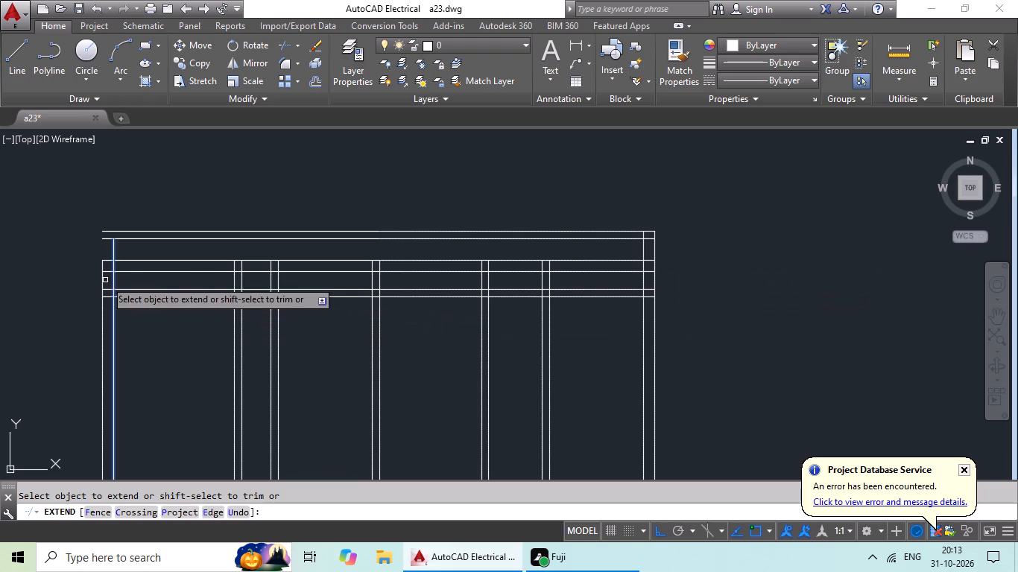
Extend the new 6" line pair left of the middle partition and the middle partition's two lines up to the topmost horizontal line.
left_click(269, 283)
left_click(269, 277)
left_click(279, 287)
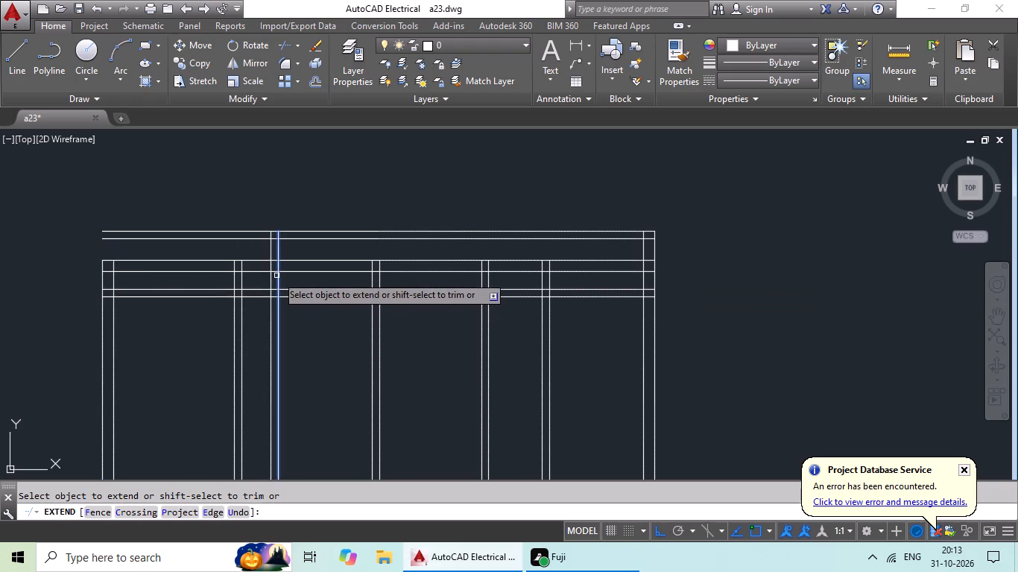
left_click(276, 276)
left_click(379, 282)
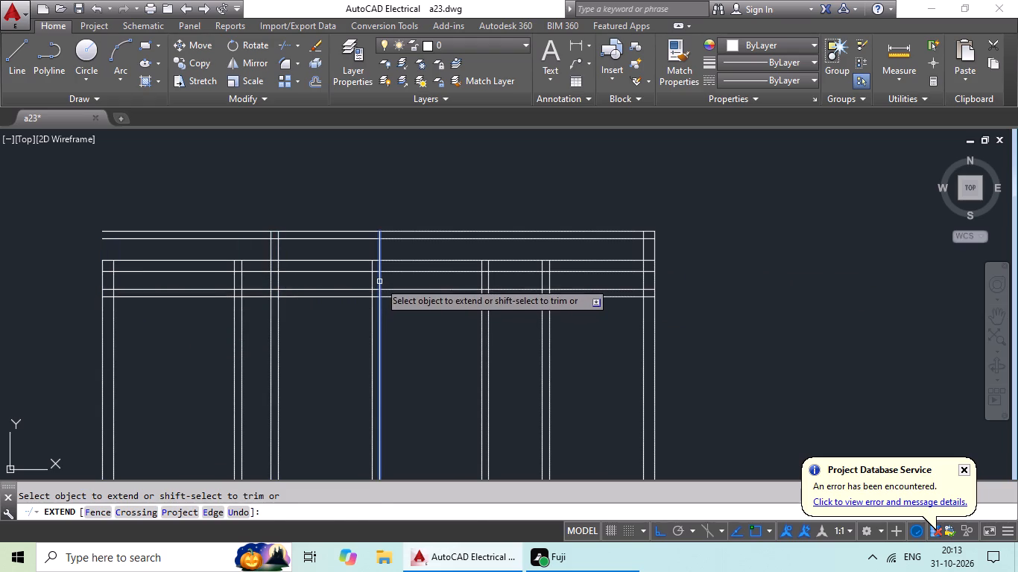
left_click(377, 274)
left_click(373, 285)
left_click(373, 285)
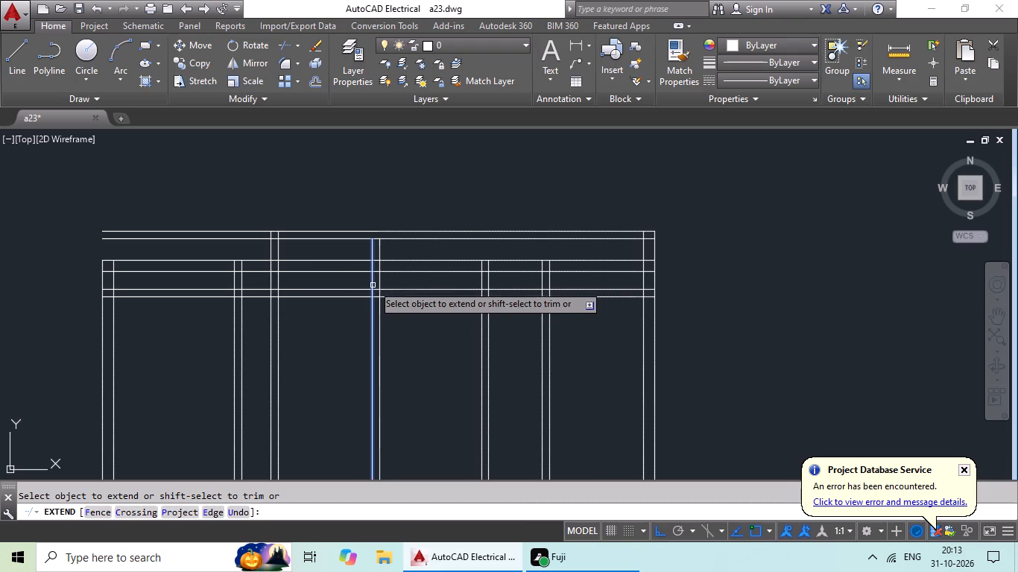
left_click(371, 279)
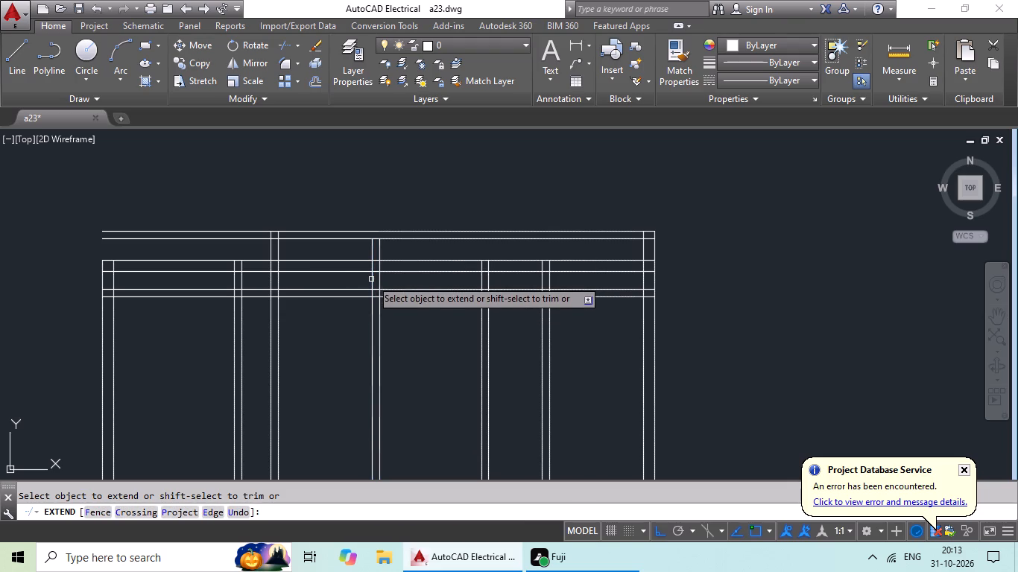
left_click(371, 252)
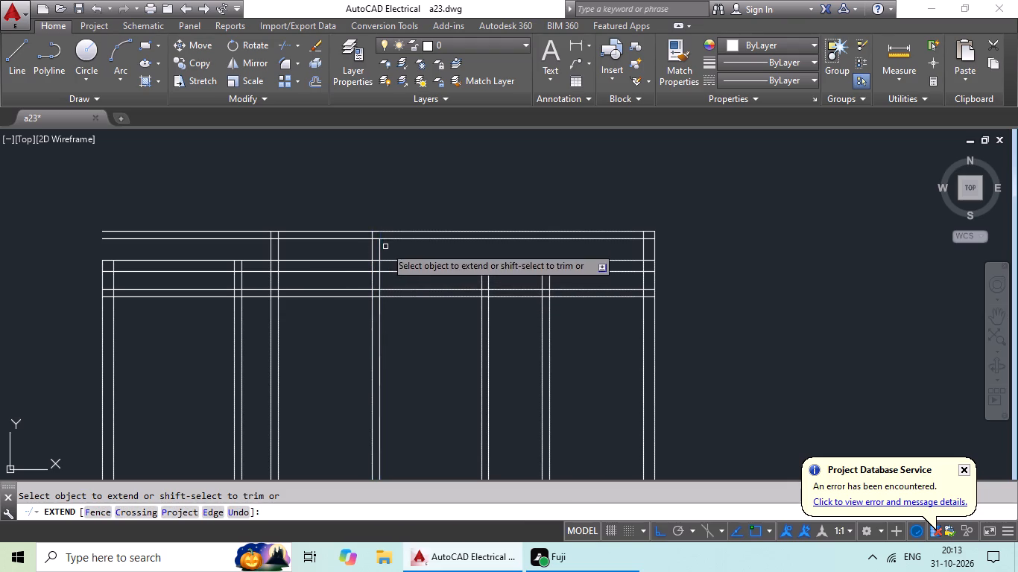
left_click(380, 247)
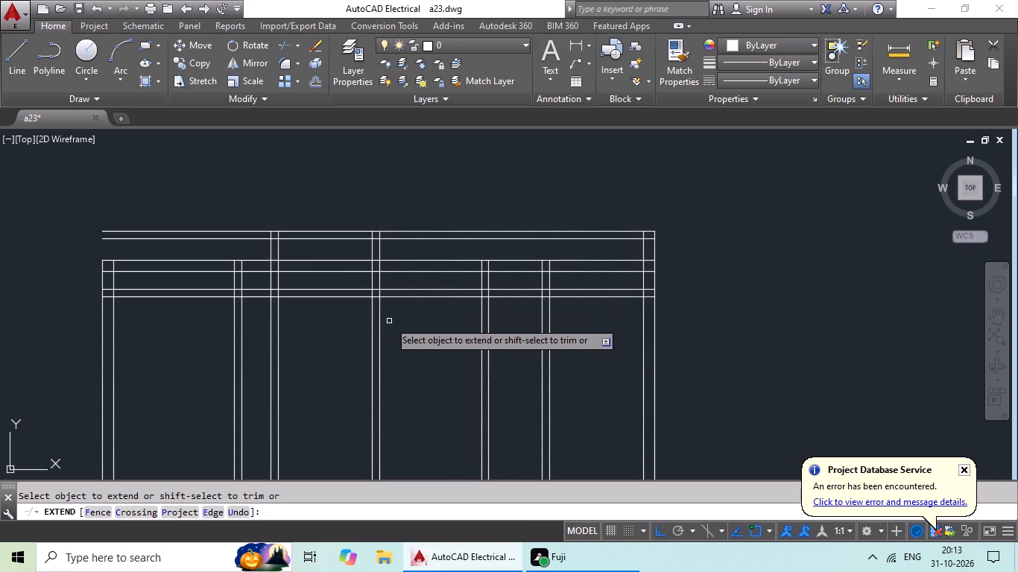
scroll(389, 325, "down", 1)
middle_click_drag(390, 325, 391, 325)
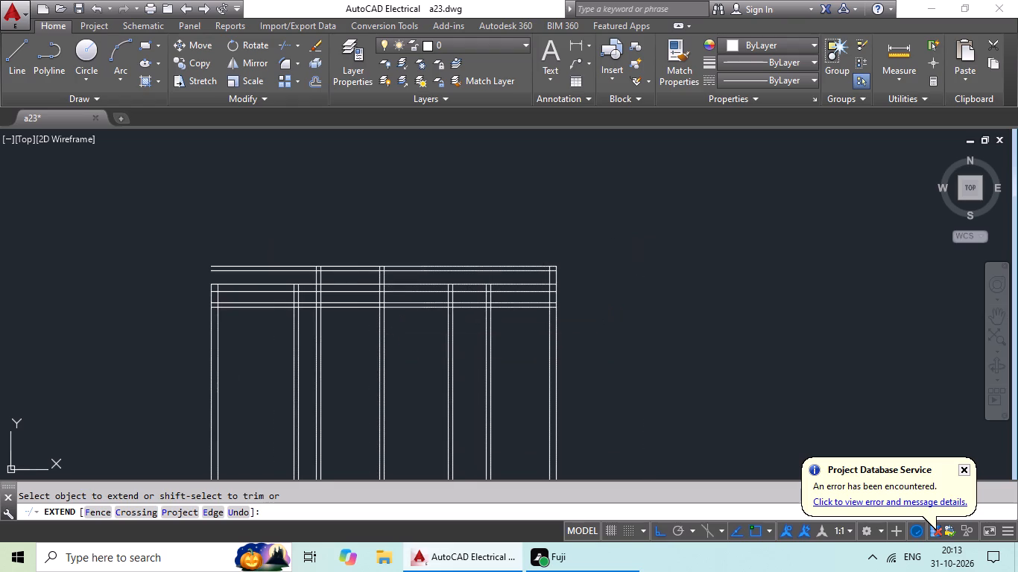
middle_click_drag(391, 325, 452, 287)
key("Escape")
key("Escape")
key("Escape")
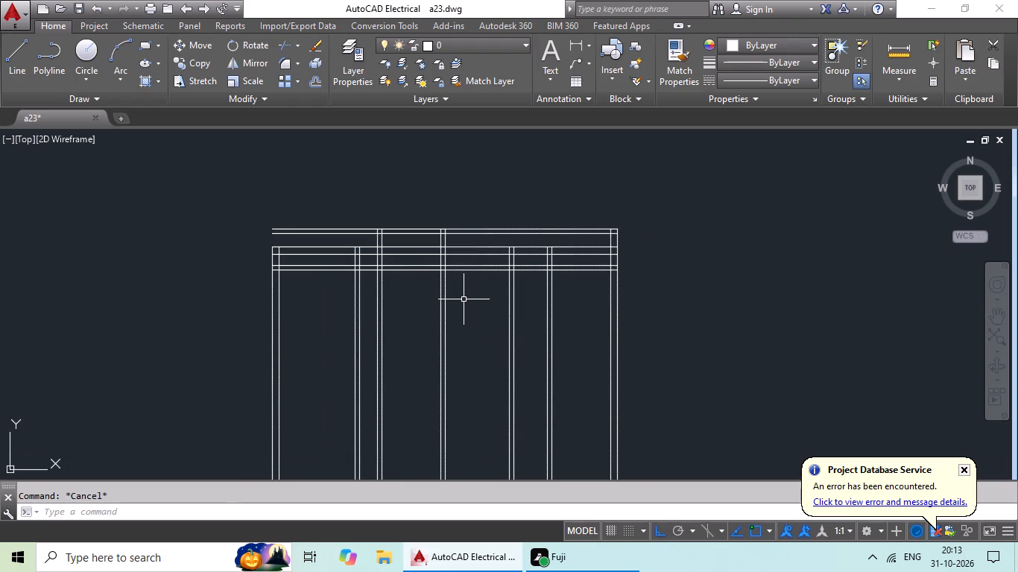
key("Escape")
key("Escape")
Trim away the top wall's two lines between the new 6" line pair and the middle partition.
key("t")
key("r")
key("space")
key("space")
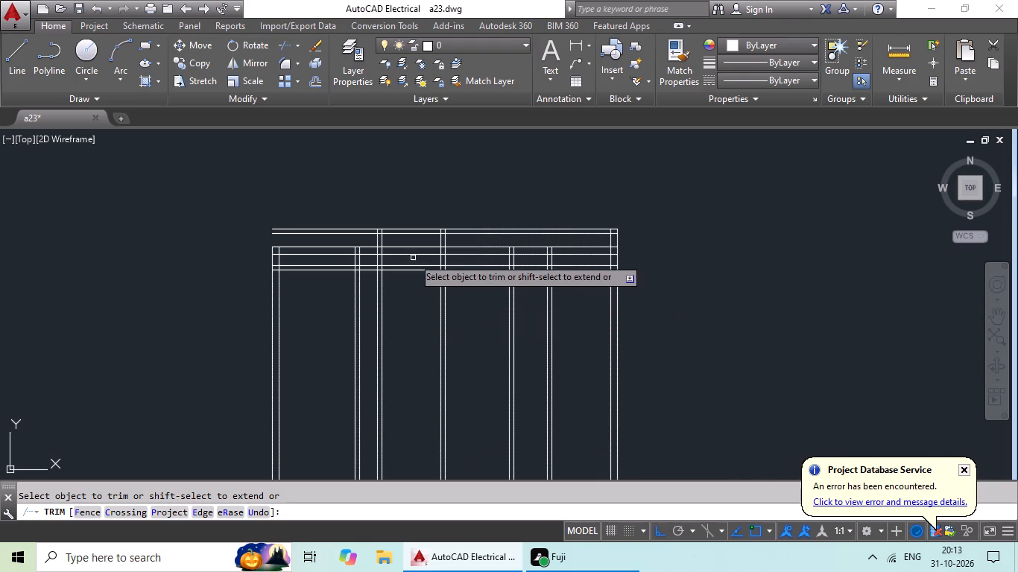
scroll(414, 254, "up", 4)
left_click_drag(442, 196, 402, 291)
left_click(403, 291)
scroll(432, 258, "down", 2)
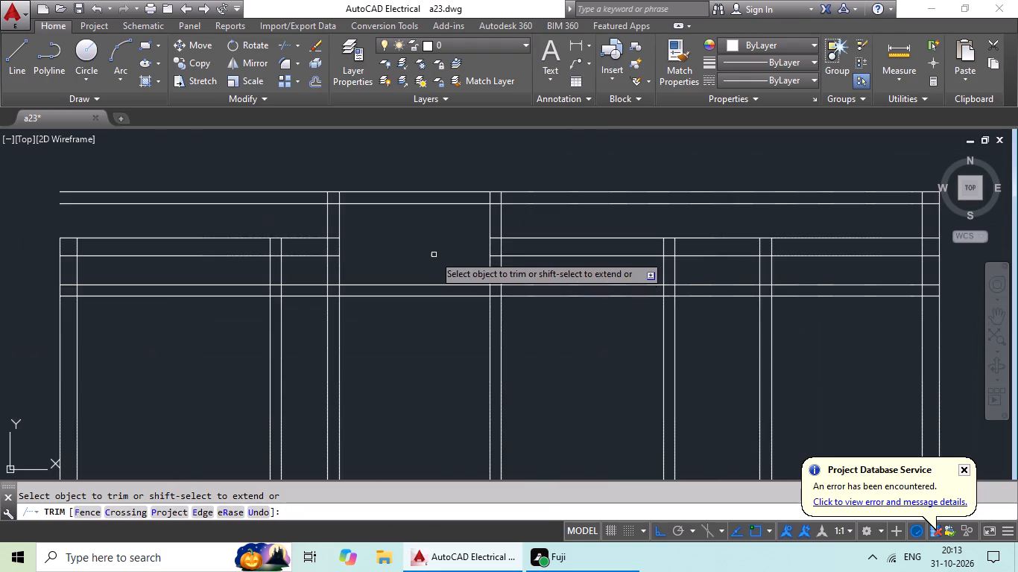
Trim the two horizontal lines above the outline where they overhang left of the extended 6" line pair.
middle_click_drag(431, 254, 390, 299)
scroll(273, 244, "up", 3)
left_click_drag(278, 172, 215, 270)
left_click(215, 270)
scroll(262, 235, "down", 2)
middle_click_drag(341, 281, 262, 295)
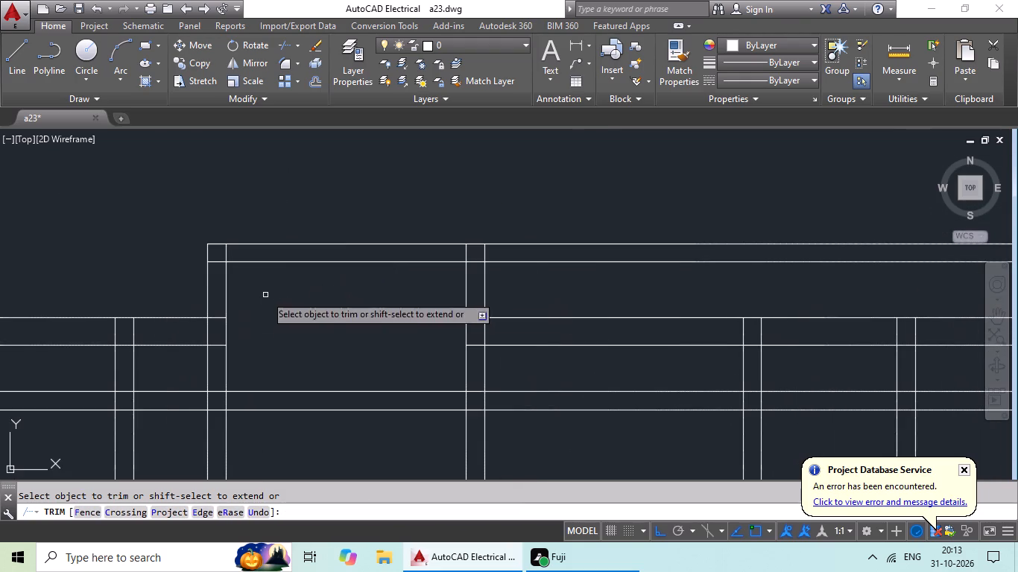
middle_click_drag(338, 302, 177, 299)
middle_click_drag(277, 280, 265, 282)
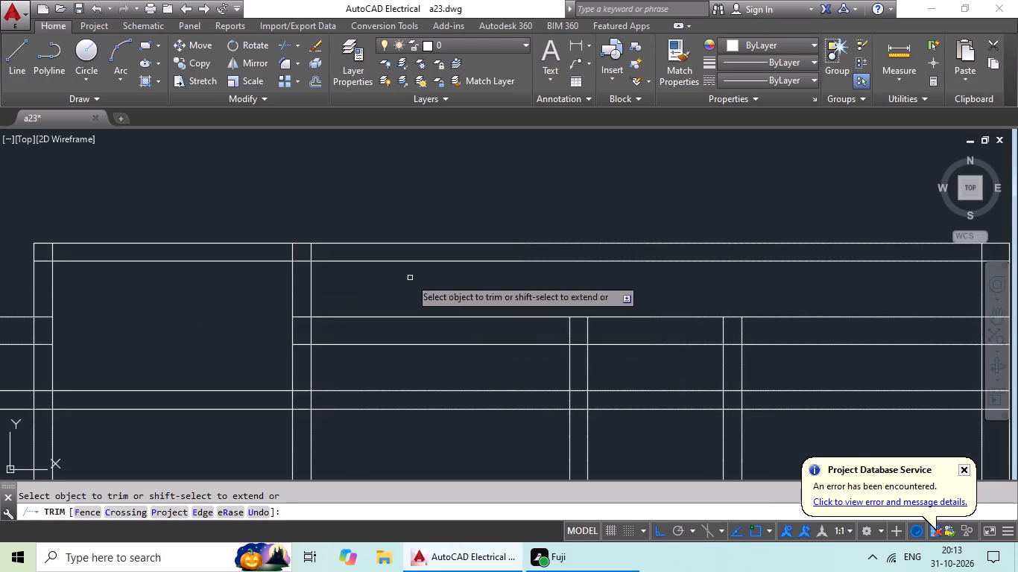
middle_click_drag(341, 273, 189, 288)
scroll(557, 302, "down", 1)
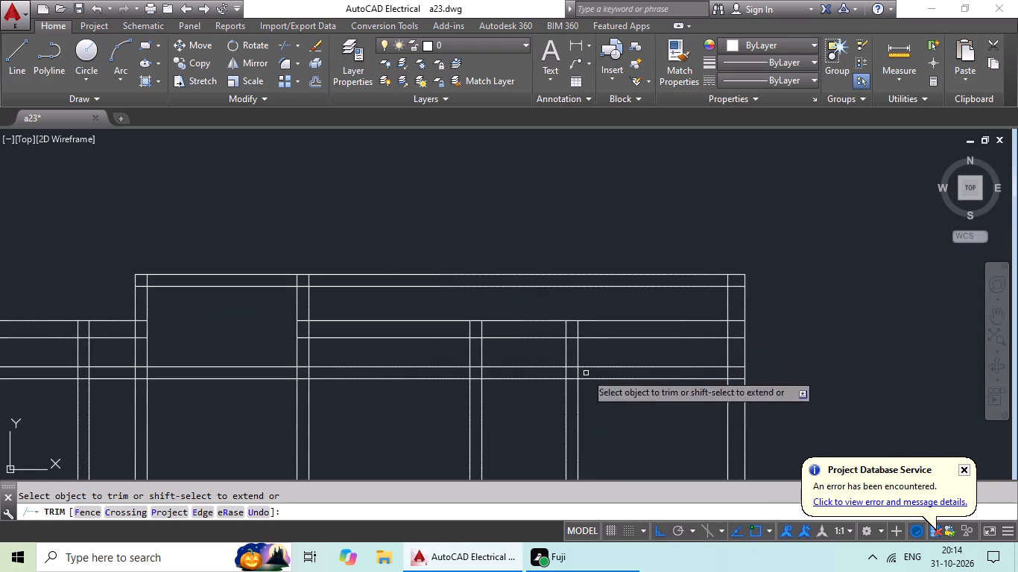
middle_click_drag(622, 428, 610, 366)
key("Escape")
key("Escape")
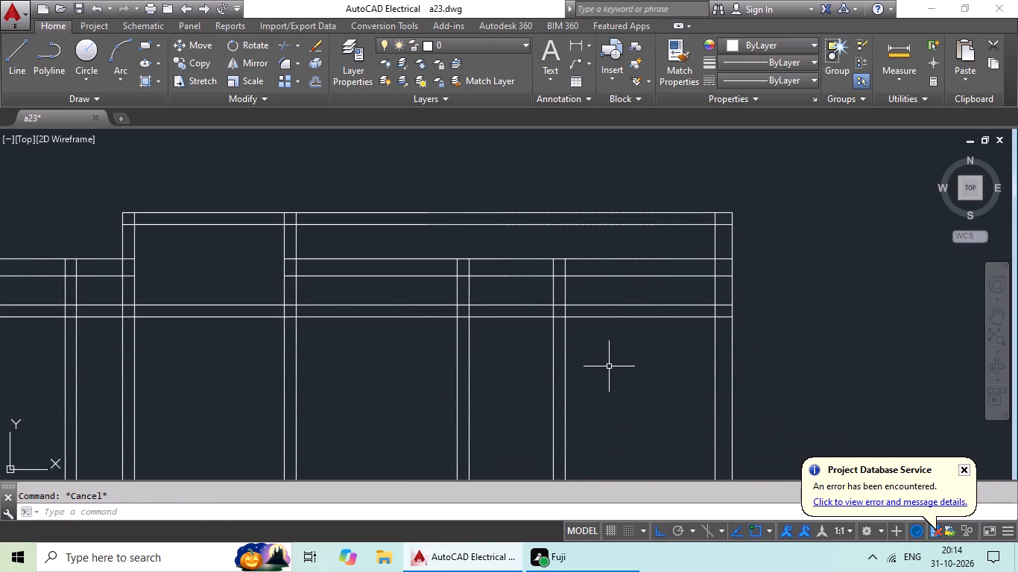
Extend the 6" line pair nearest the right outer wall up to the topmost horizontal line.
key("e")
key("x")
key("space")
key("space")
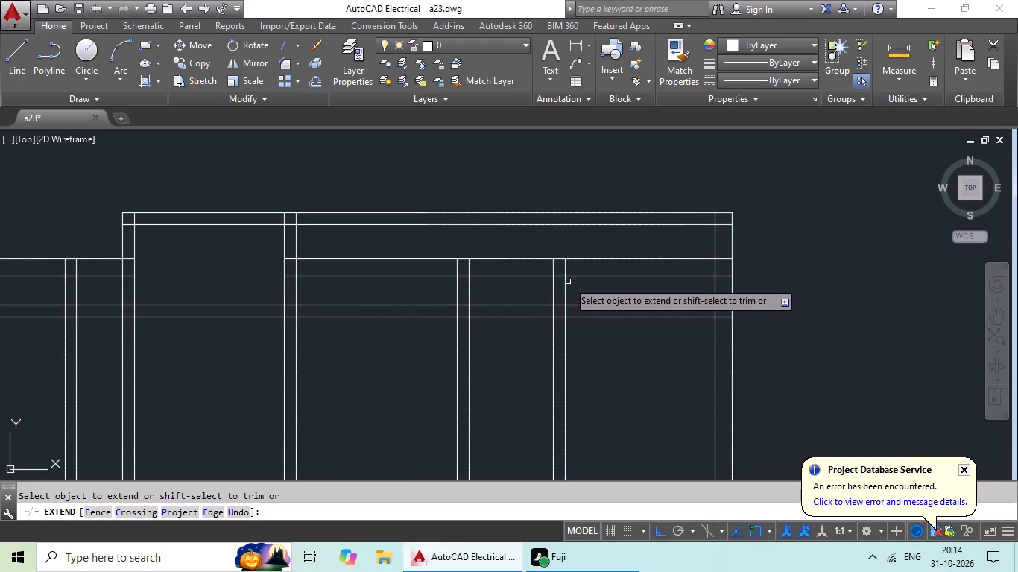
left_click(563, 299)
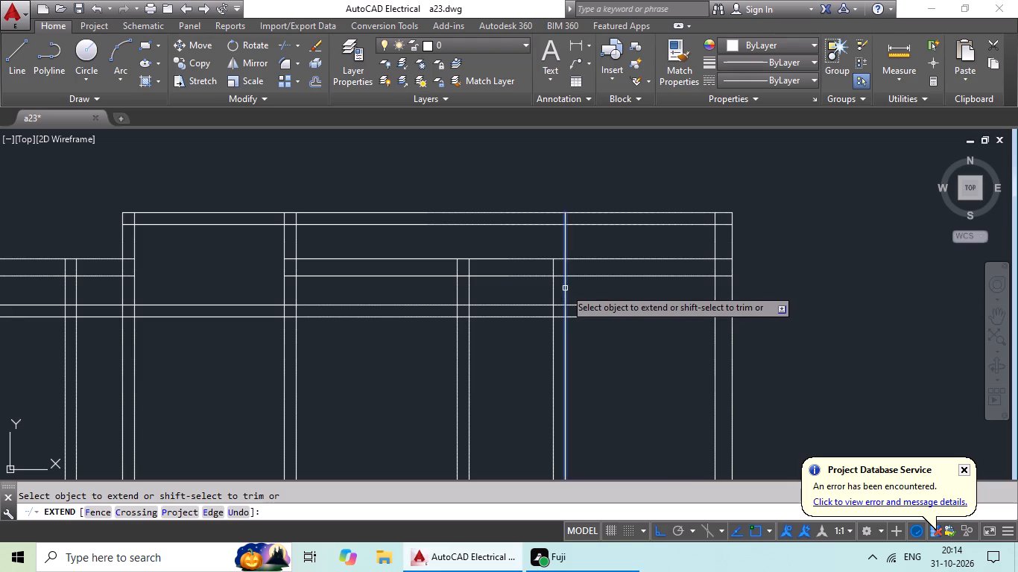
left_click(565, 288)
left_click(551, 300)
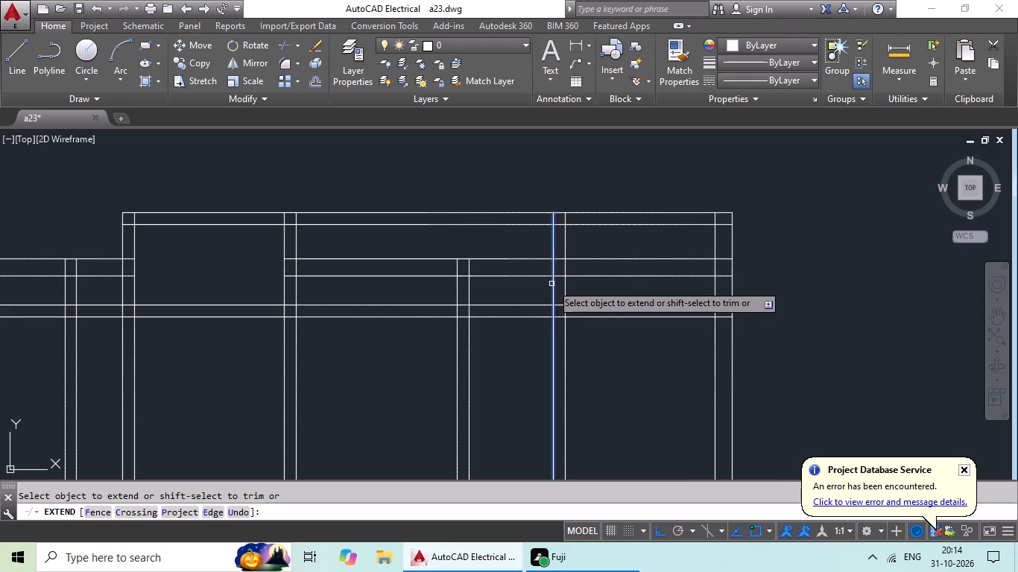
left_click(551, 284)
key("Escape")
key("Escape")
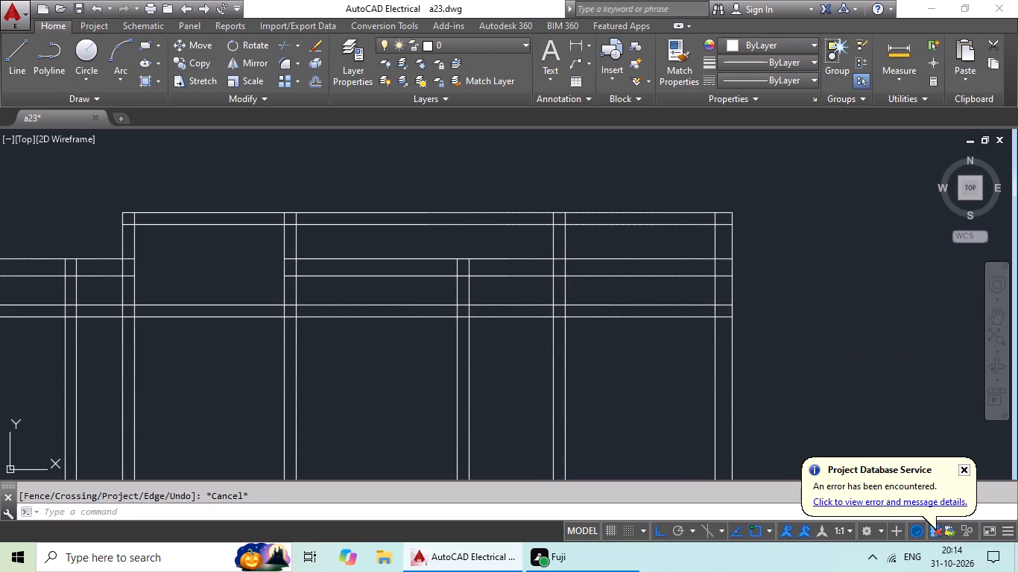
key("Escape")
key("Escape")
key("Escape")
Trim away the top wall's two lines between the 6" line pair nearest the right outer wall and that outer wall.
key("t")
key("r")
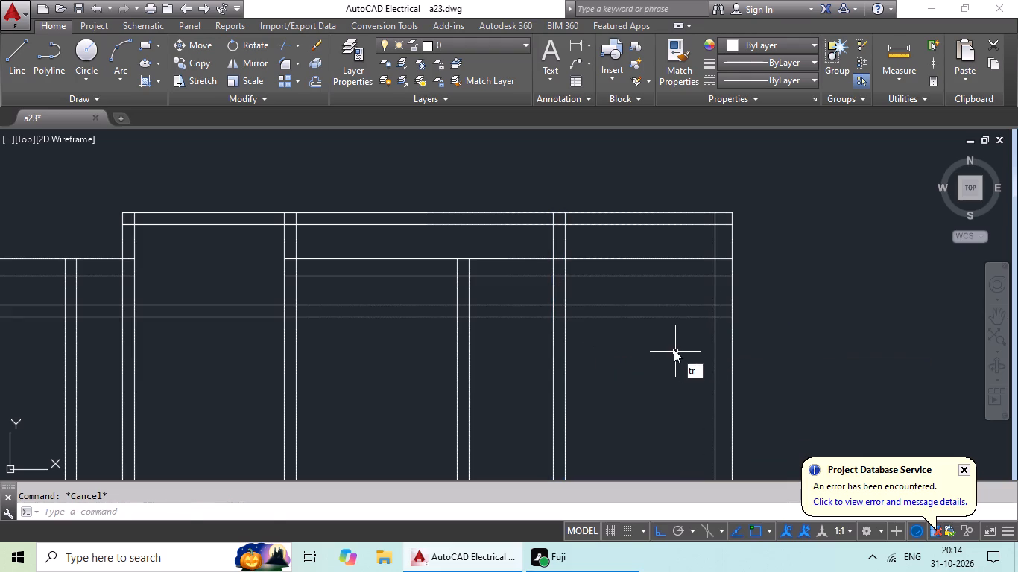
key("space")
key("space")
scroll(657, 252, "up", 3)
scroll(656, 252, "down", 3)
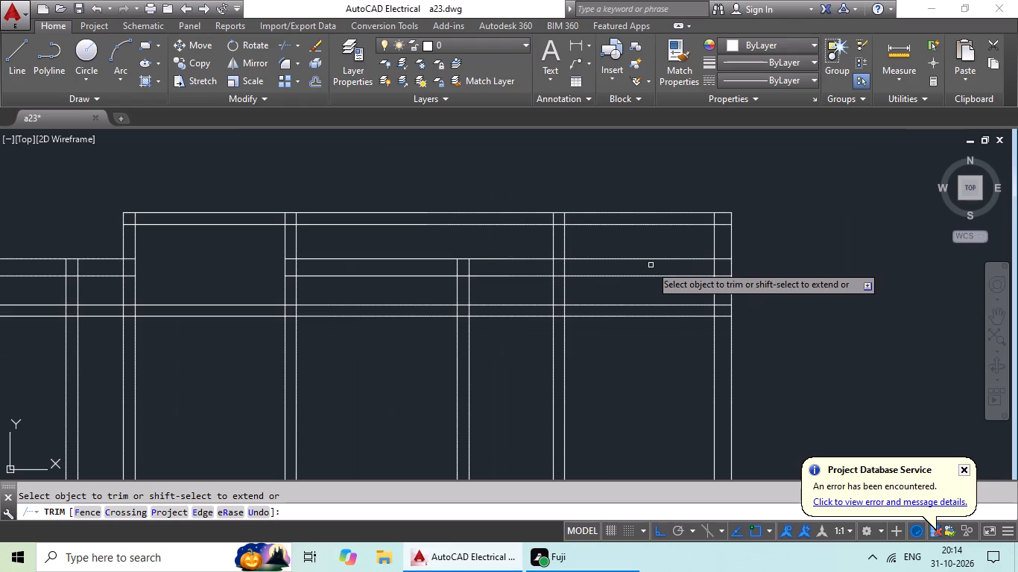
scroll(652, 264, "up", 2)
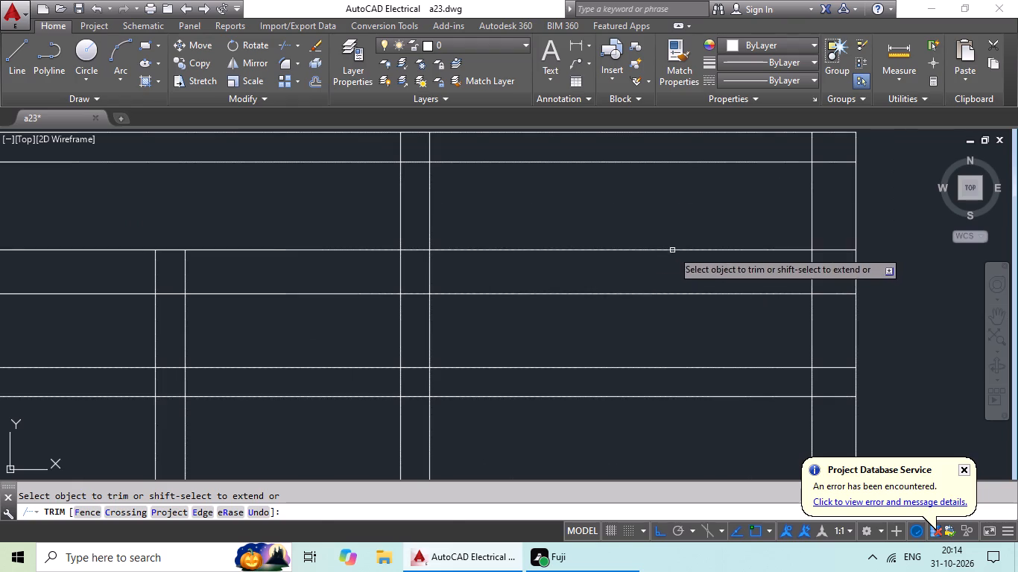
left_click_drag(695, 221, 615, 322)
left_click(615, 322)
scroll(640, 297, "down", 3)
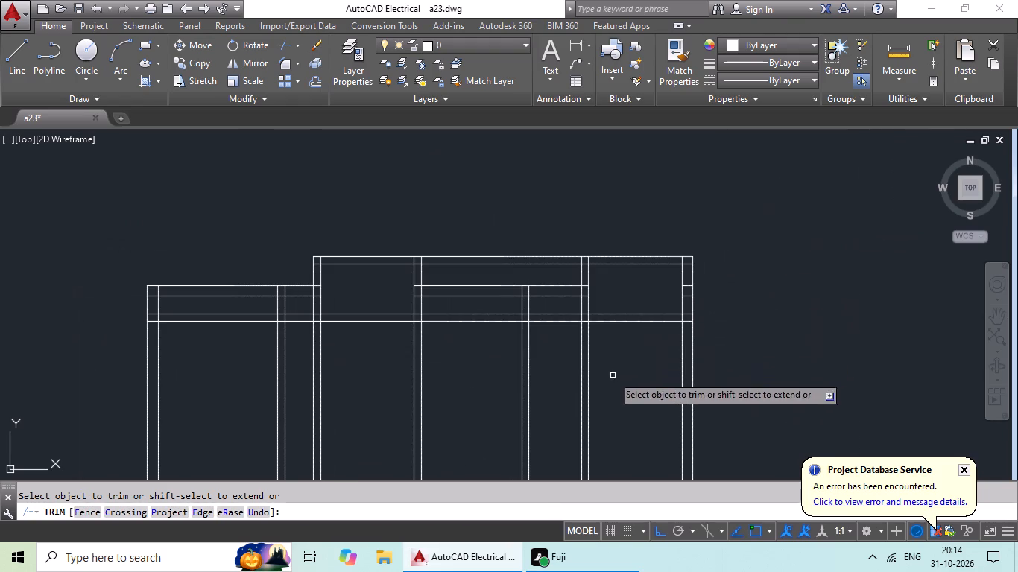
Trim the two topmost horizontal lines between the left and right projections.
scroll(473, 352, "down", 1)
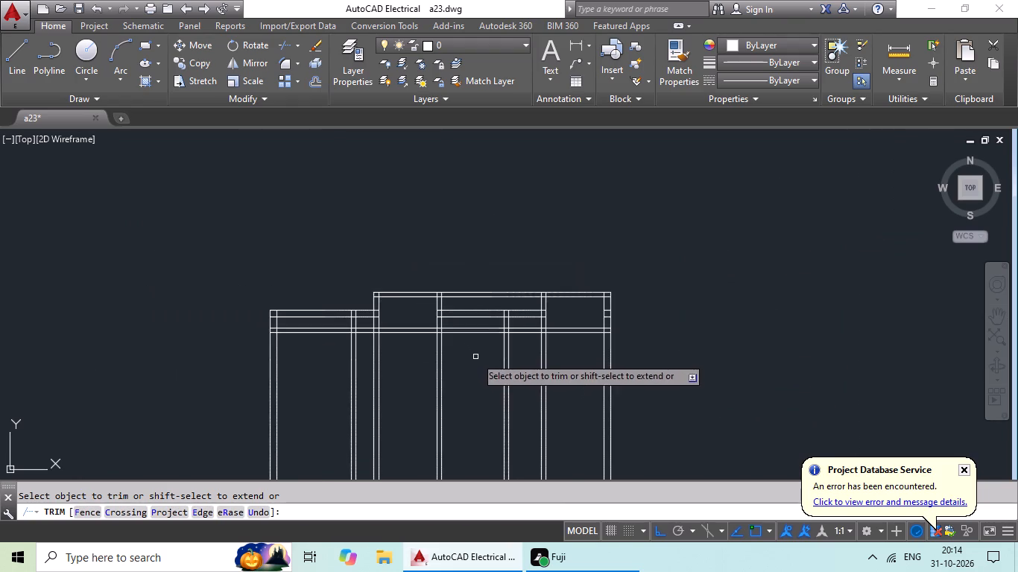
middle_click_drag(475, 357, 501, 310)
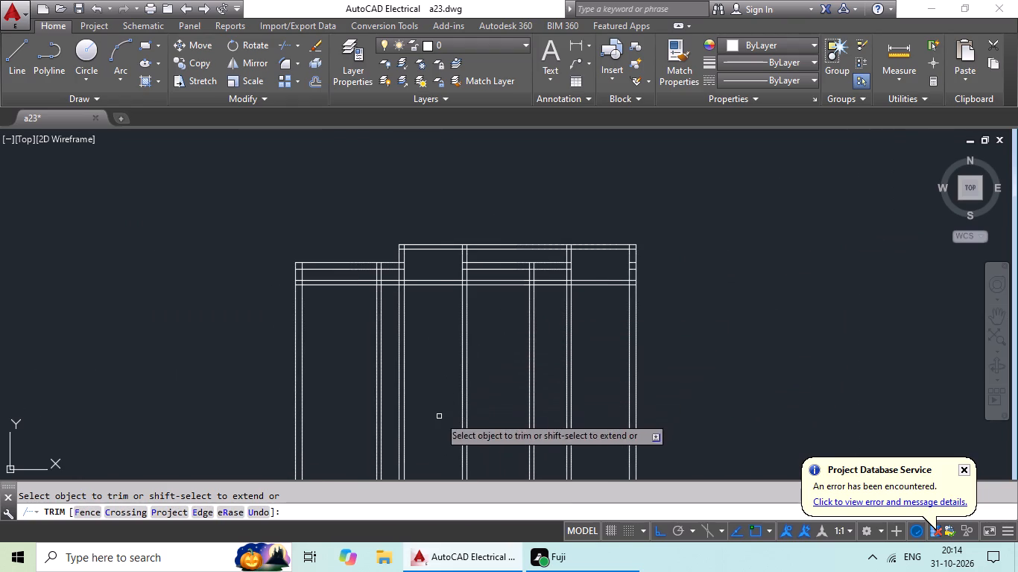
scroll(543, 247, "up", 3)
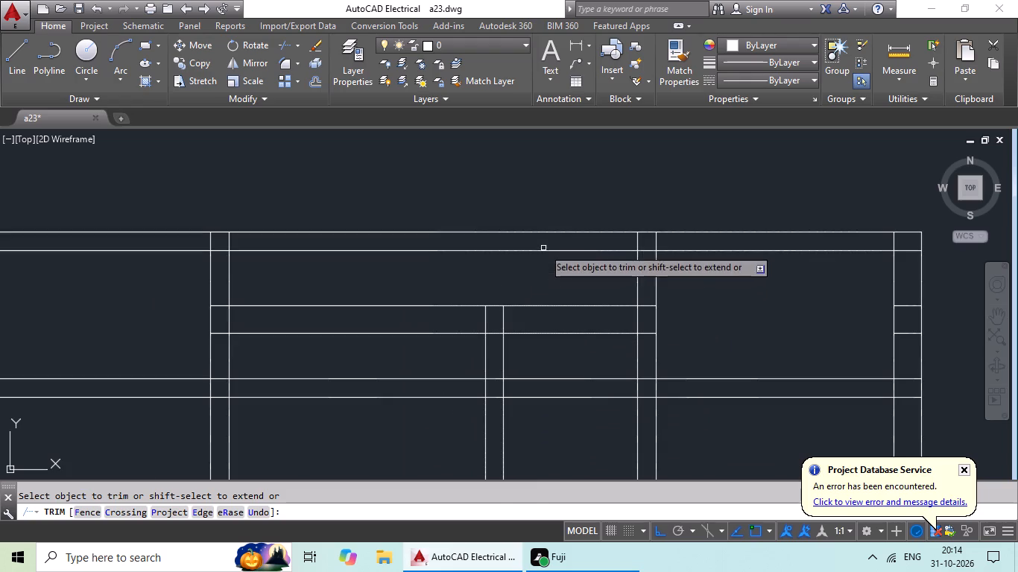
left_click_drag(575, 192, 510, 300)
left_click(513, 280)
scroll(544, 261, "down", 2)
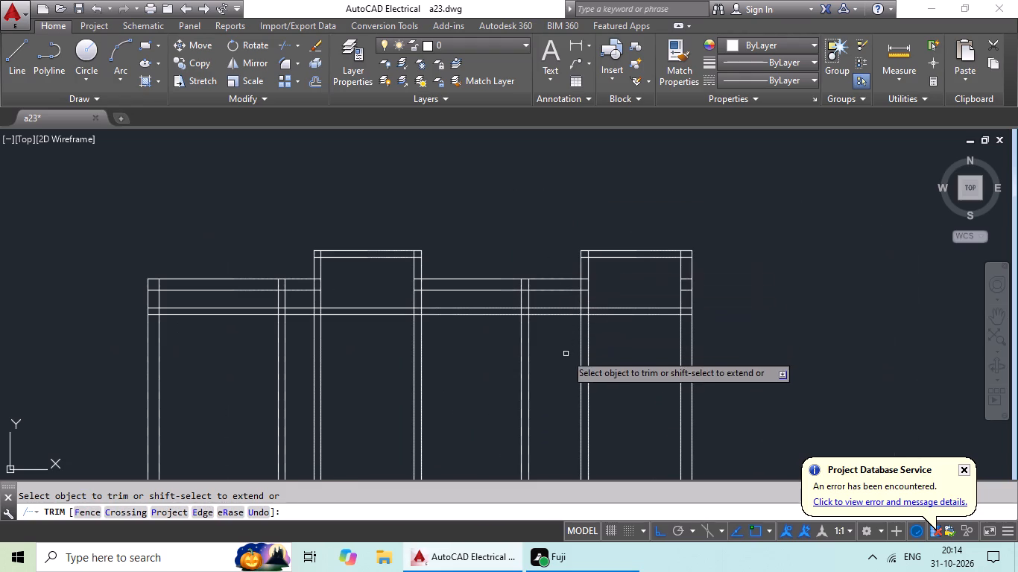
Trim the left-side 6" line pairs of both projections below the lower horizontal line pair.
middle_click_drag(564, 363, 561, 325)
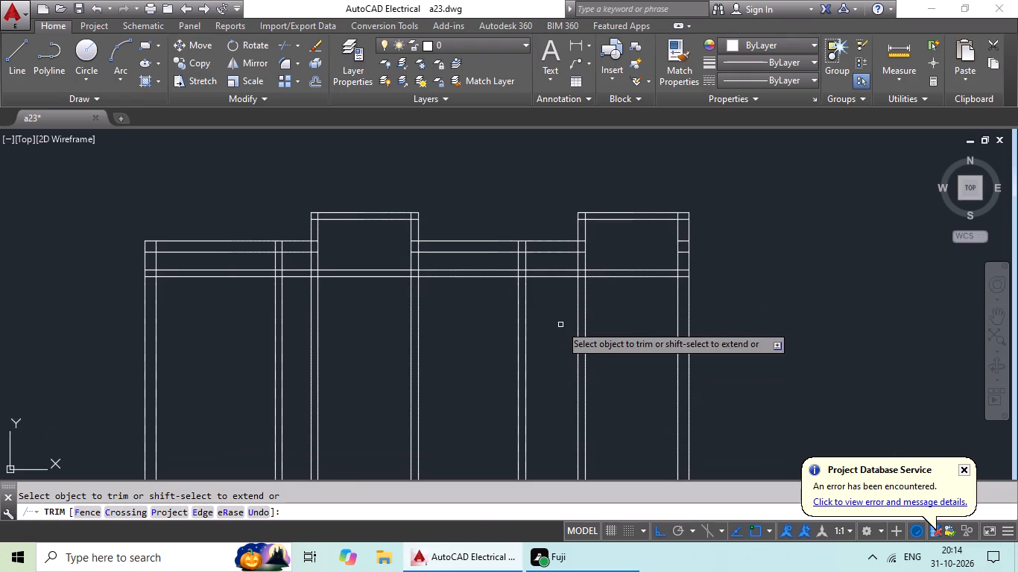
scroll(528, 260, "up", 2)
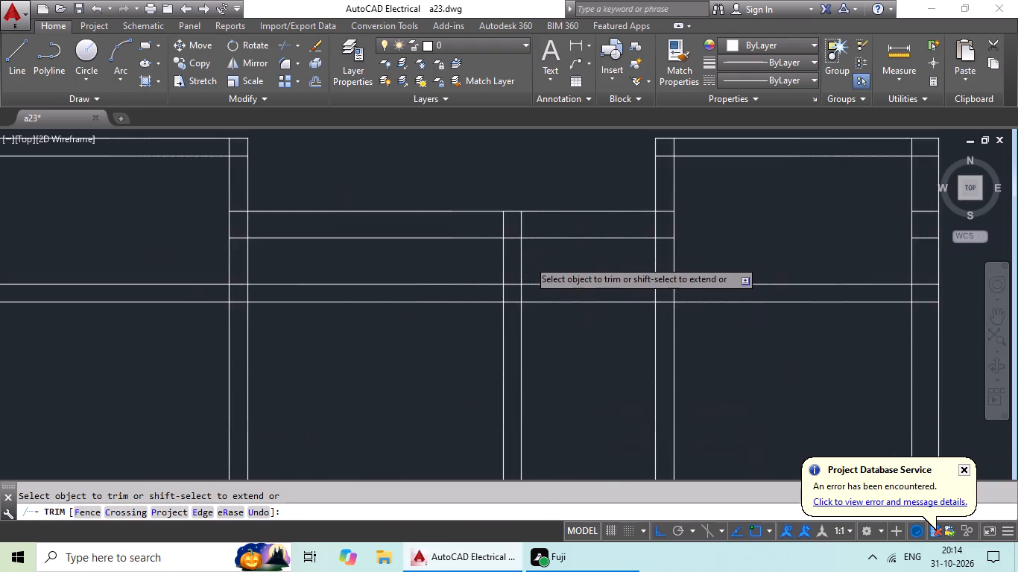
scroll(528, 261, "down", 2)
scroll(528, 261, "up", 1)
scroll(528, 261, "down", 1)
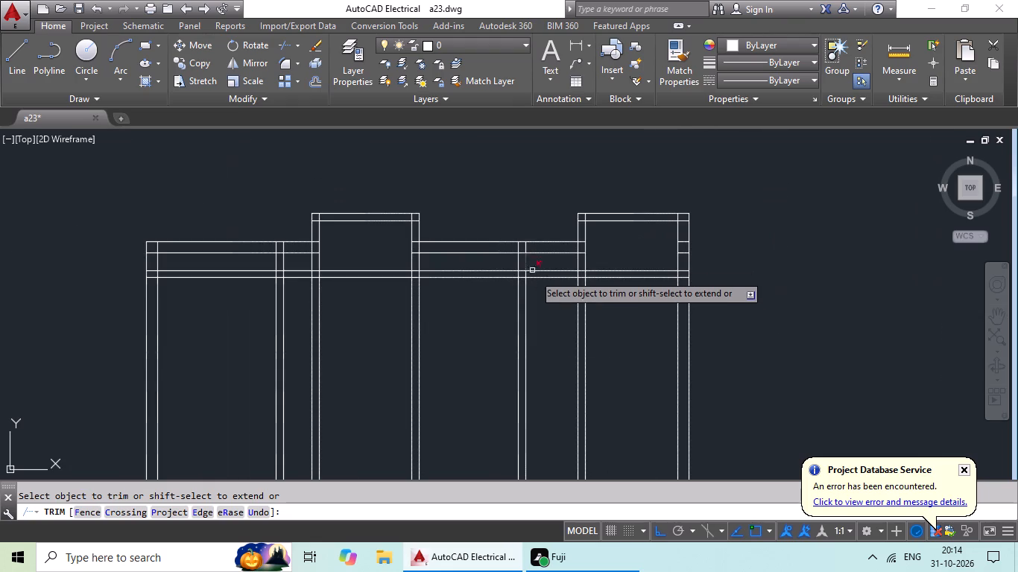
middle_click_drag(557, 321, 550, 235)
left_click_drag(592, 258, 533, 360)
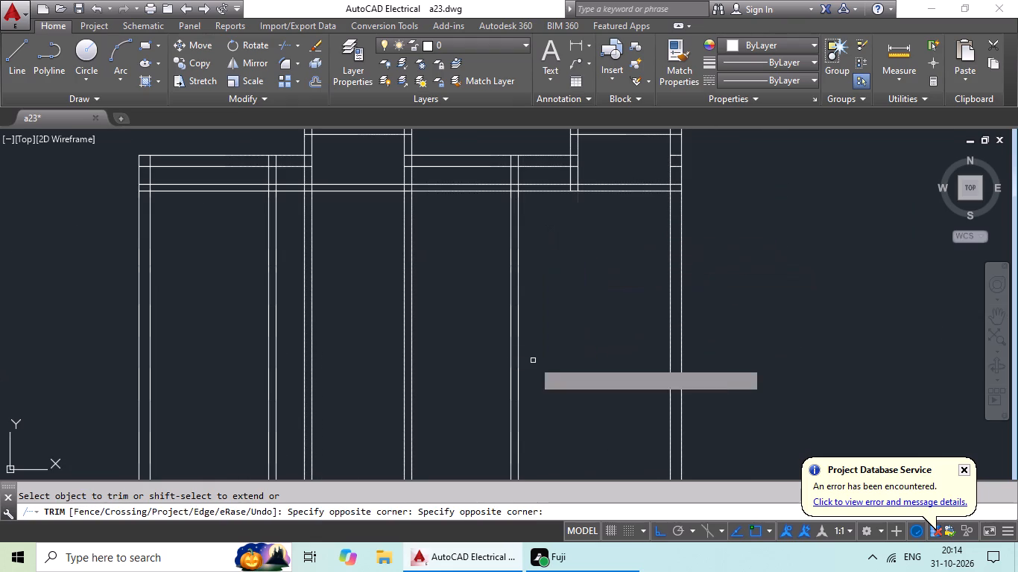
middle_click_drag(342, 340, 381, 284)
left_click_drag(384, 279, 335, 372)
Trim the right outer wall's inner line within the right projection, above and below the short top-wall remnant and through the lower horizontal pair.
scroll(366, 333, "down", 3)
middle_click_drag(367, 331, 378, 201)
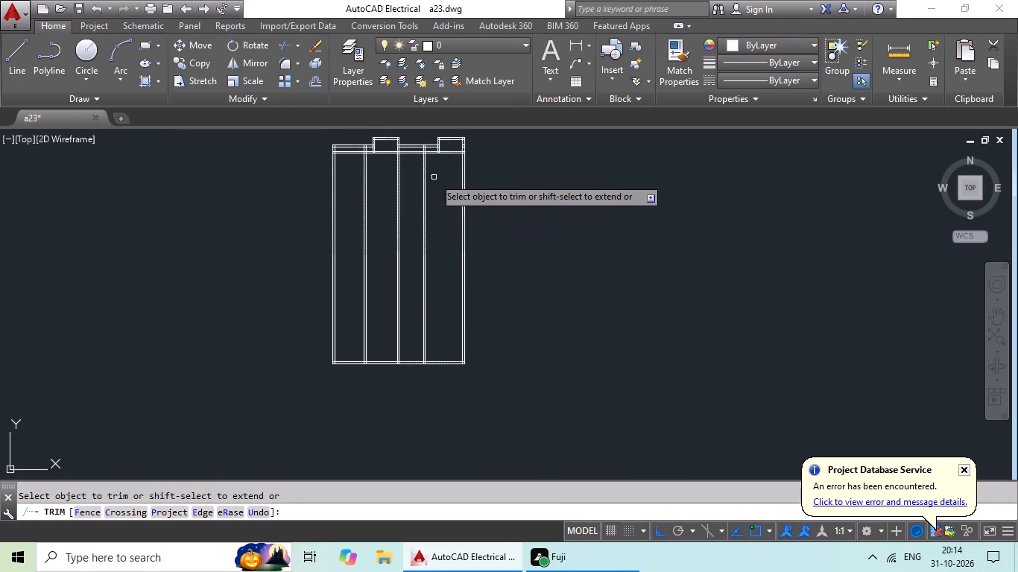
scroll(434, 177, "up", 4)
middle_click_drag(434, 179, 417, 471)
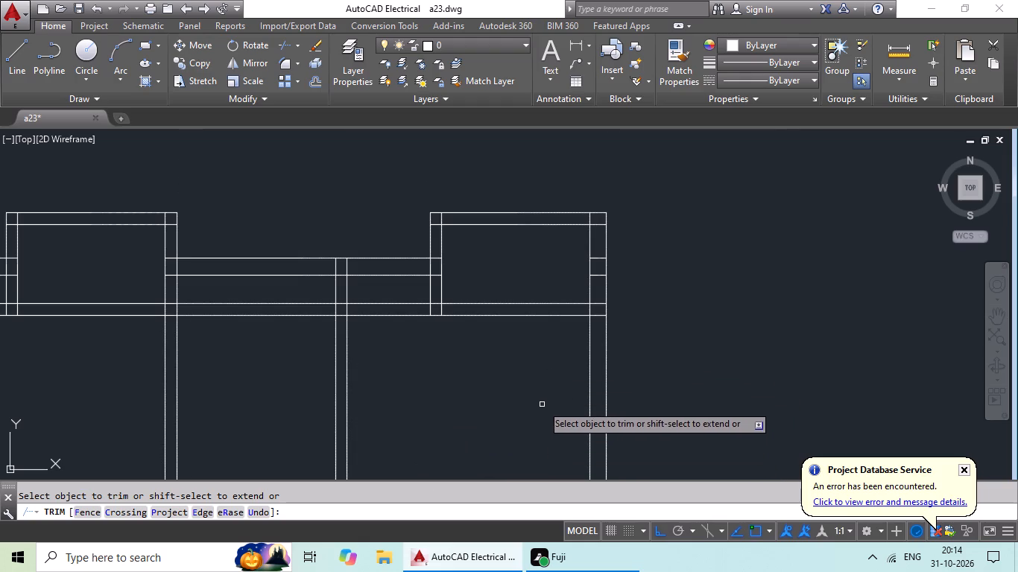
scroll(592, 279, "up", 1)
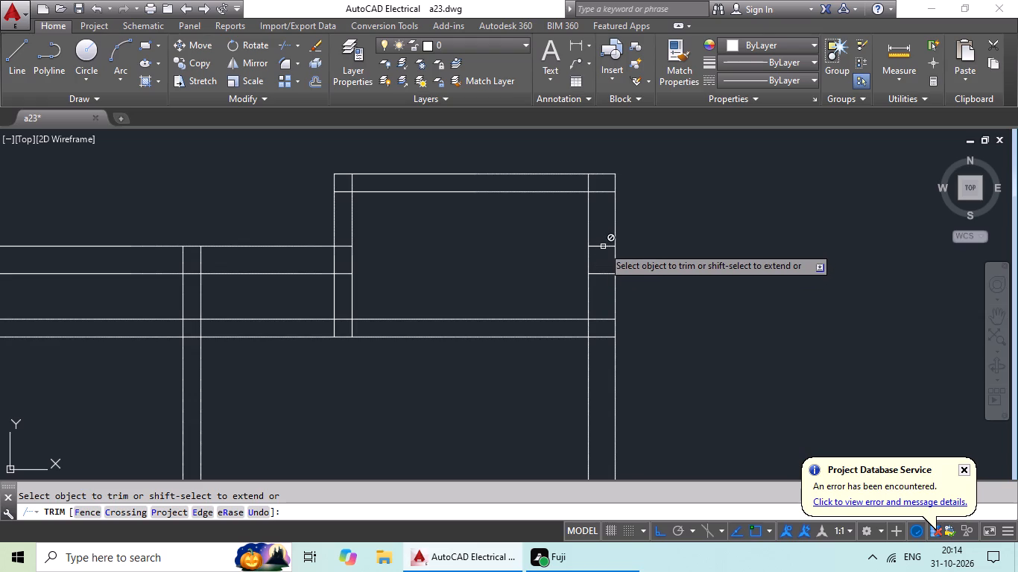
scroll(603, 247, "down", 1)
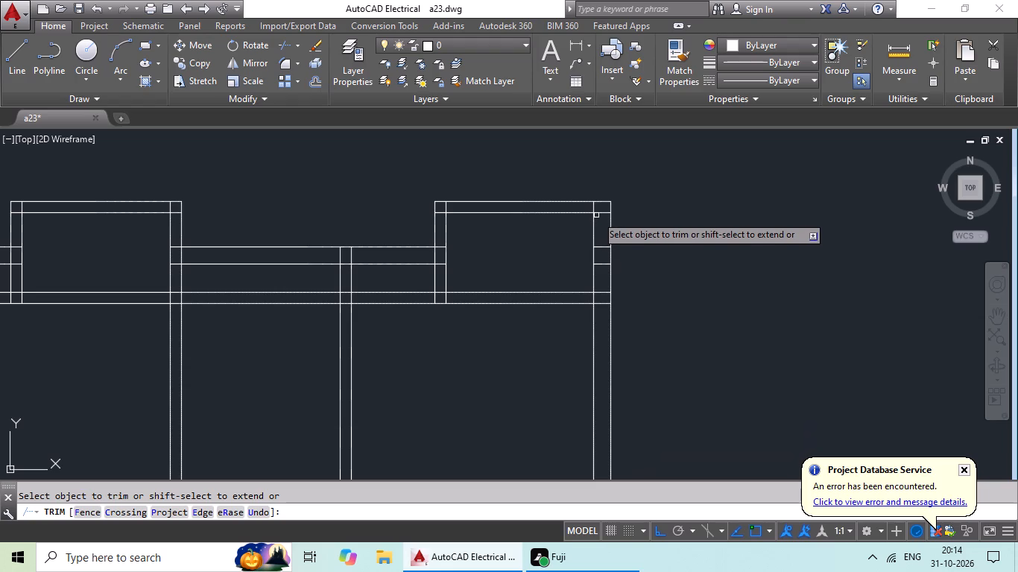
scroll(596, 204, "up", 2)
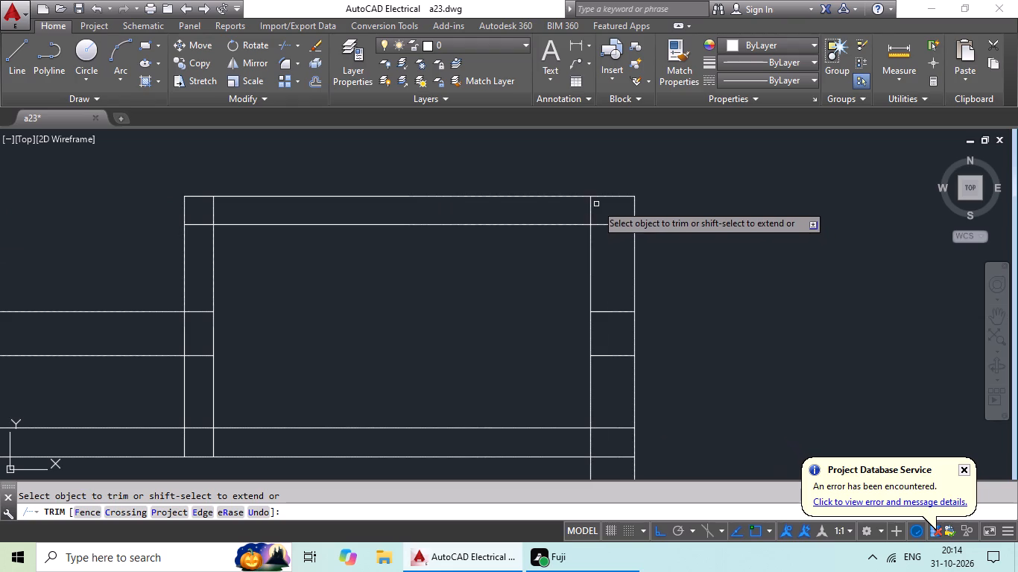
left_click(592, 211)
left_click(592, 259)
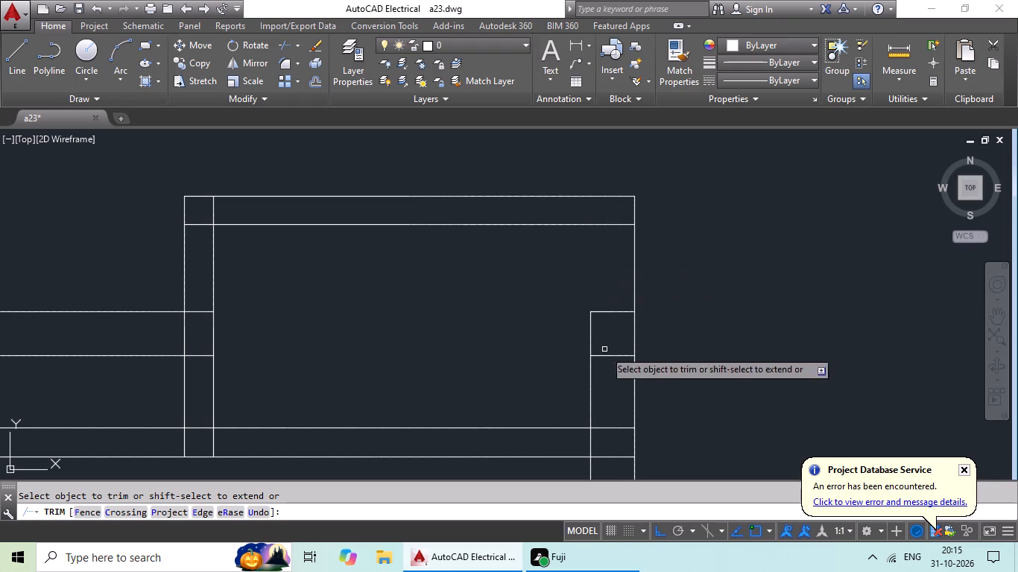
left_click(592, 381)
middle_click_drag(592, 368, 592, 217)
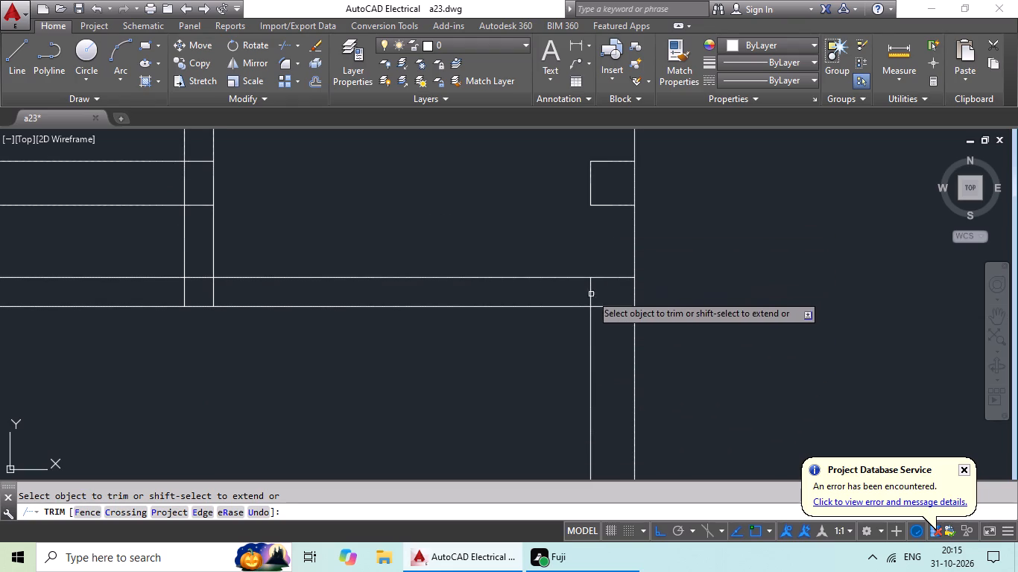
left_click(592, 290)
scroll(461, 346, "down", 2)
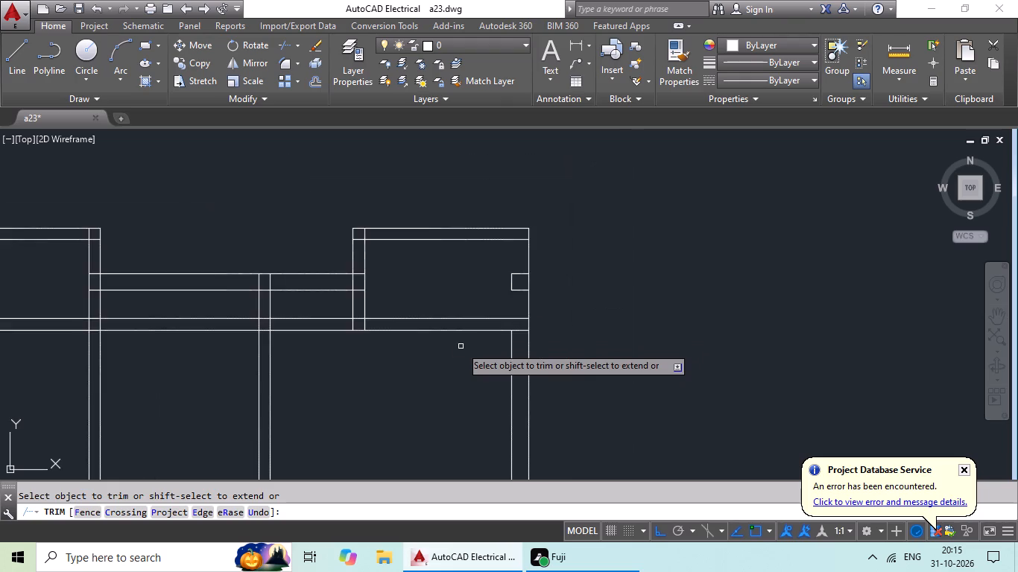
middle_click_drag(460, 348, 432, 420)
key("Escape")
key("Escape")
key("Escape")
Erase the two short horizontal lines and the short vertical line left over beside the right projection's outer line.
scroll(496, 350, "up", 4)
left_click_drag(480, 286, 407, 462)
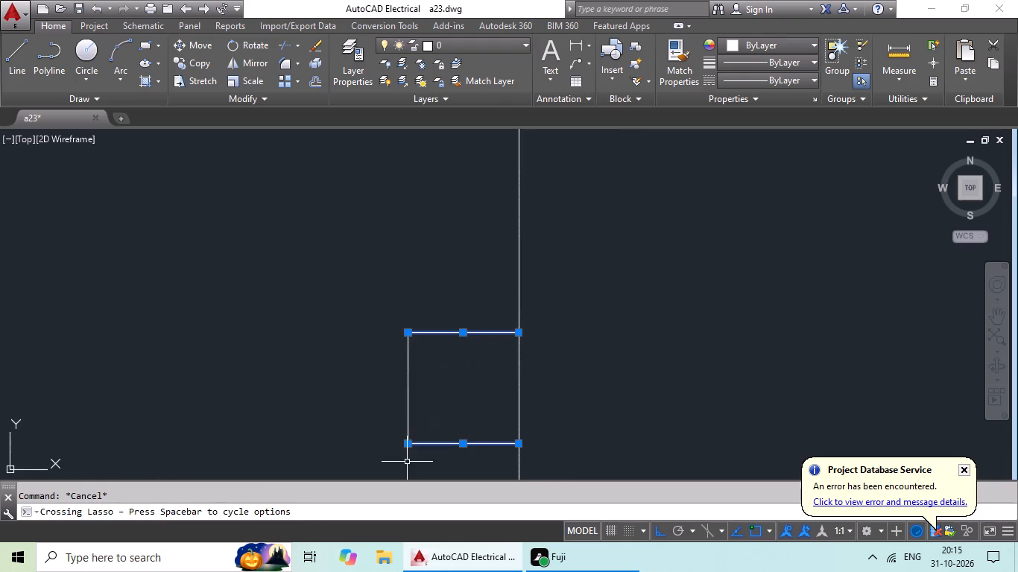
key("Delete")
scroll(442, 393, "down", 2)
left_click_drag(450, 369, 414, 391)
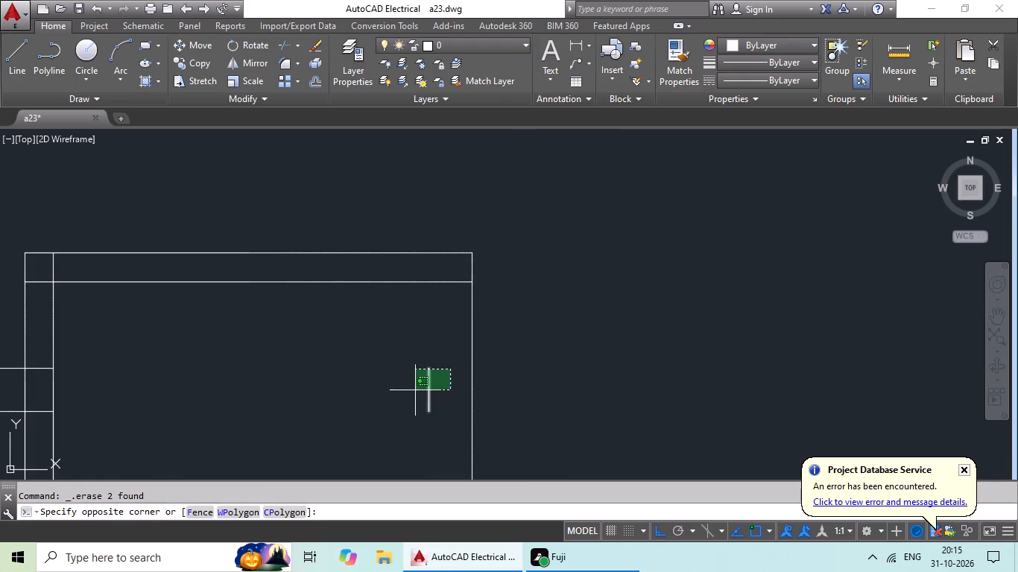
left_click_drag(414, 391, 406, 399)
key("Delete")
scroll(458, 378, "down", 1)
middle_click_drag(462, 375, 508, 302)
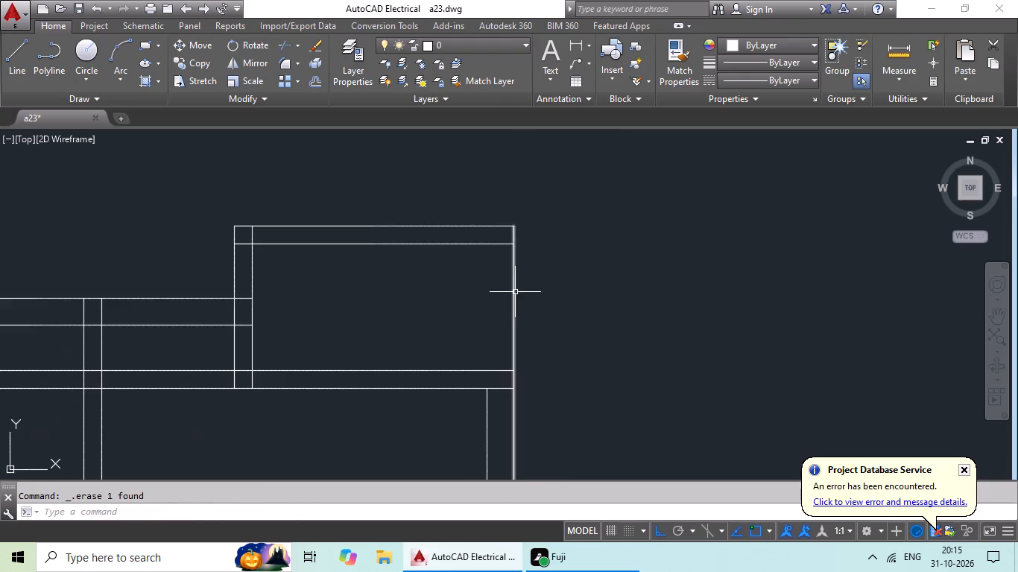
key("Escape")
key("Escape")
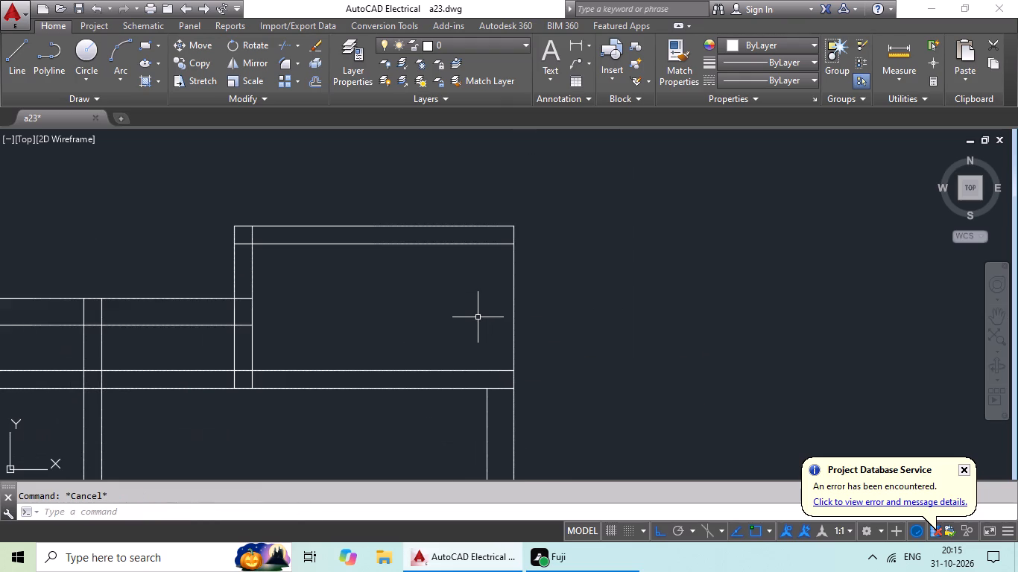
Offset the right outer wall's outer line 6" inward.
key("o")
key("Return")
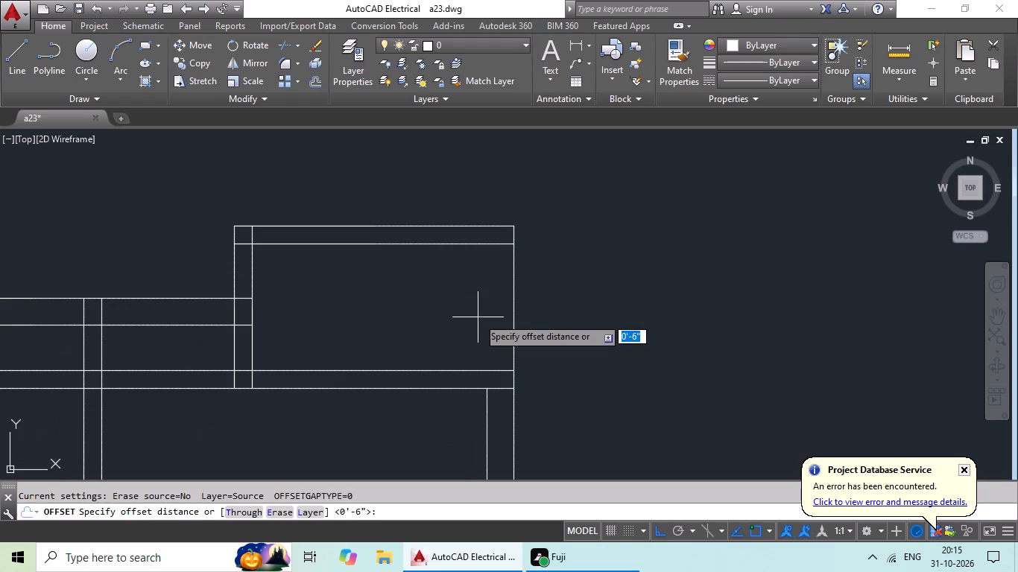
key("6")
key("shift+quotedbl")
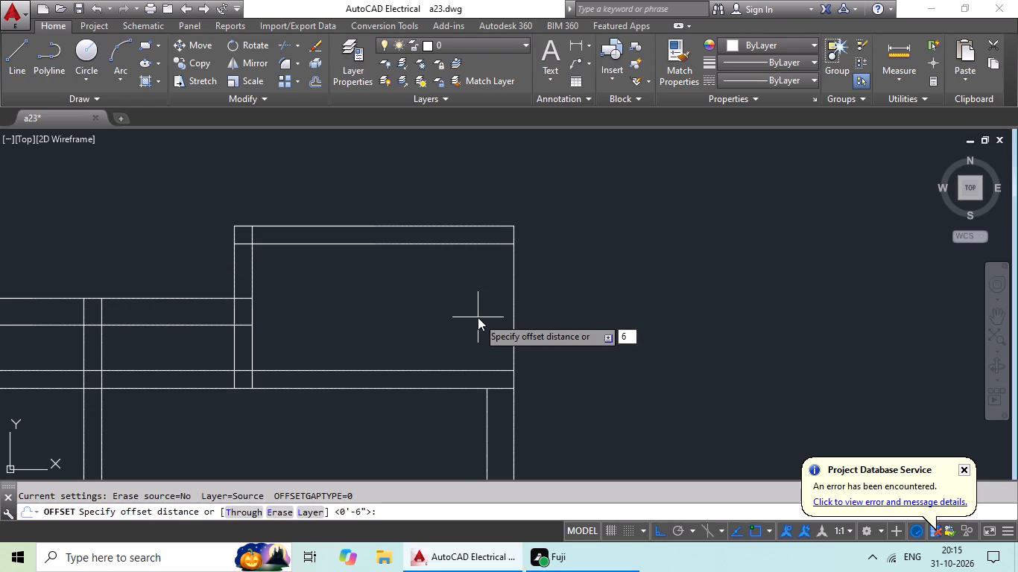
key("Return")
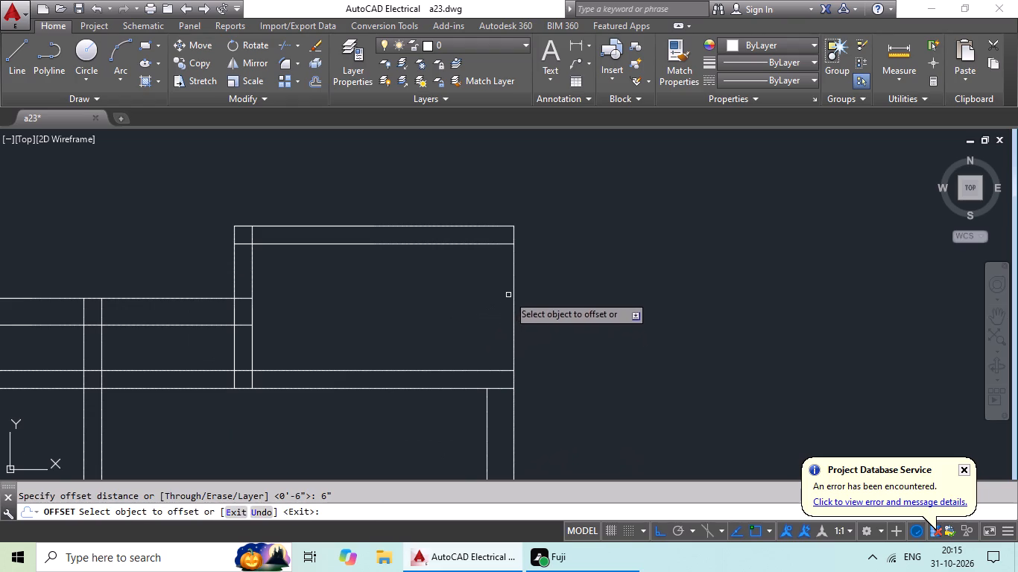
left_click(513, 287)
left_click(487, 305)
middle_click_drag(499, 320, 482, 259)
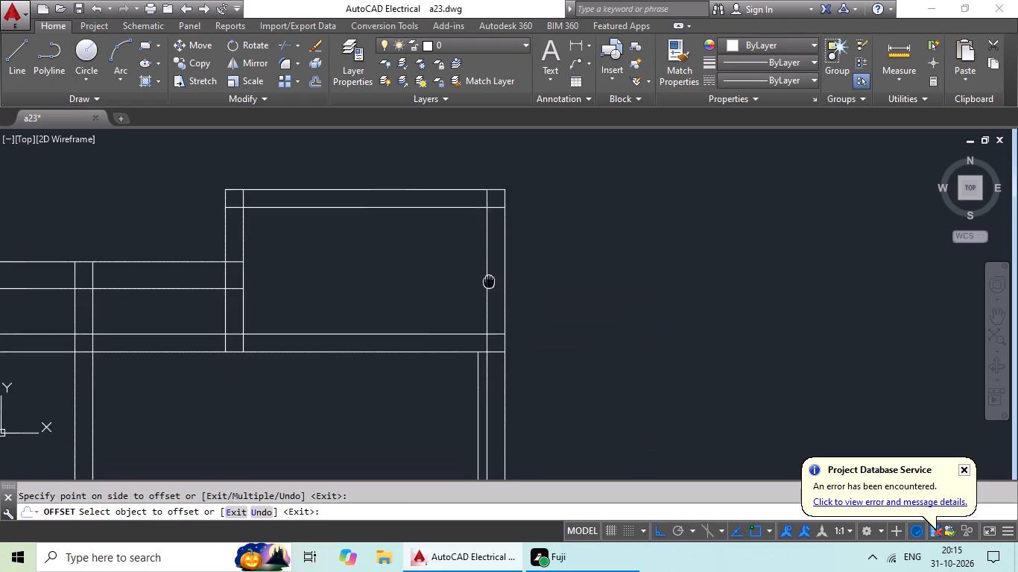
key("Escape")
key("Escape")
Trim the new 6" offset line below the right projection, back to the upper line of the lower horizontal pair.
type("tr")
key("space")
key("space")
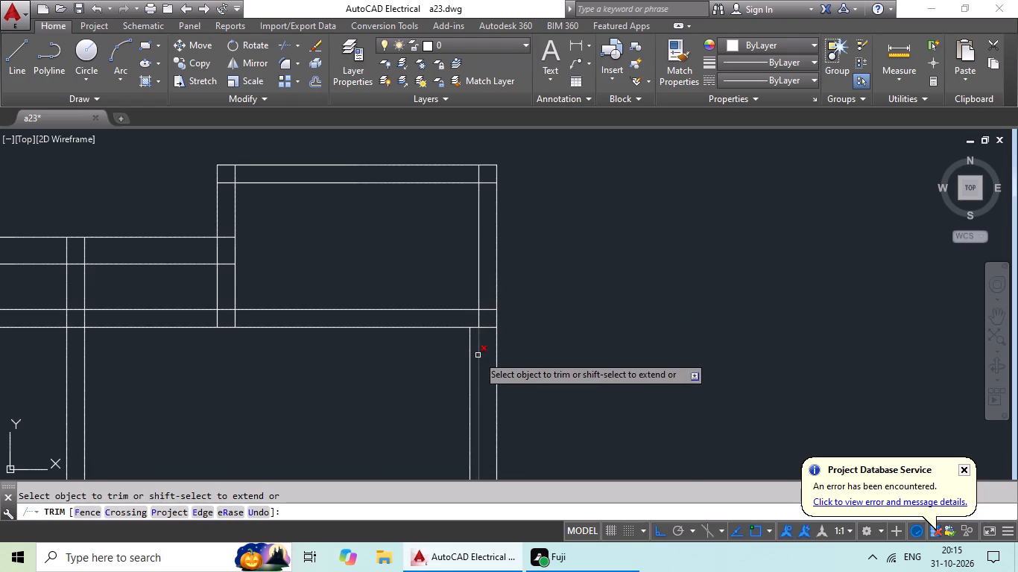
left_click(478, 355)
left_click_drag(478, 317, 468, 323)
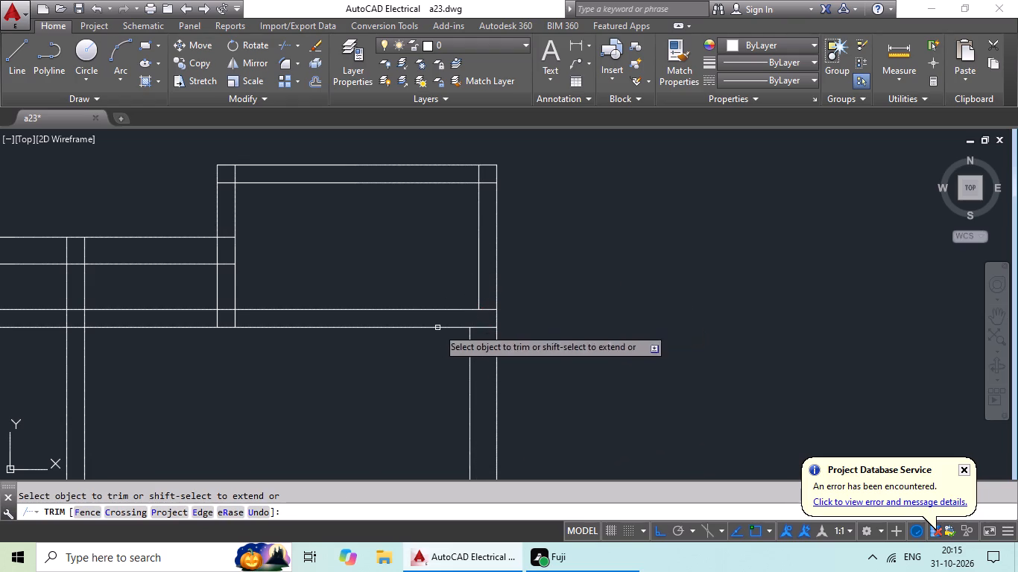
Trim the lower horizontal line pair between the left projection's right side and the partition to its right.
scroll(286, 360, "down", 2)
middle_click_drag(286, 363, 491, 353)
scroll(490, 360, "down", 1)
middle_click_drag(493, 362, 546, 352)
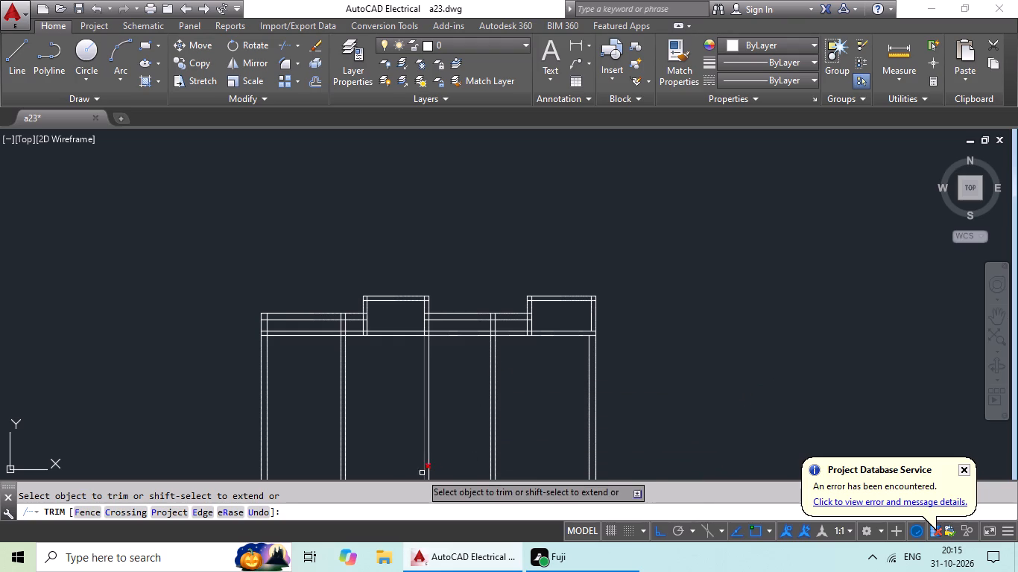
scroll(484, 325, "up", 3)
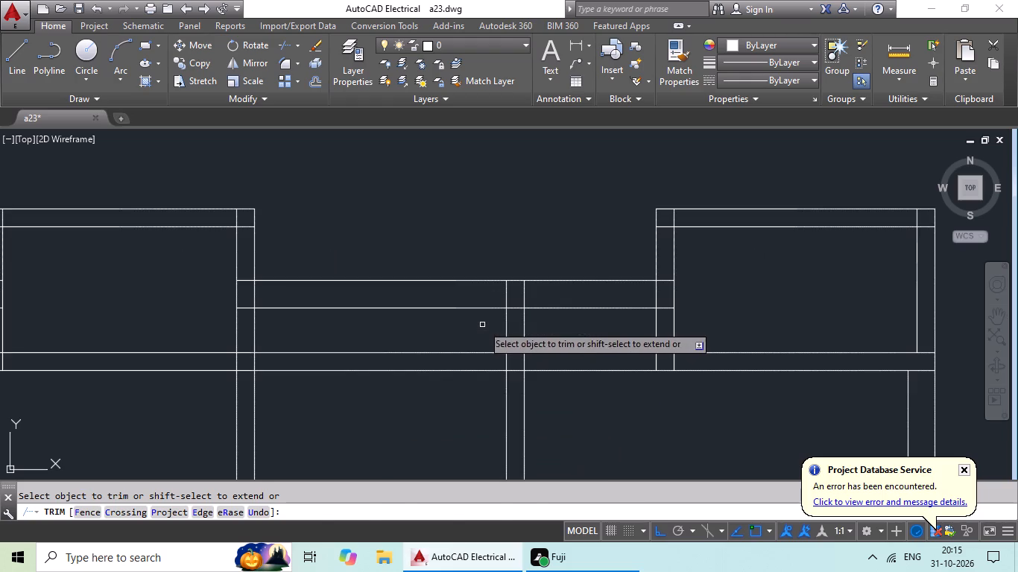
left_click_drag(482, 325, 391, 442)
left_click(391, 442)
Trim the lower horizontal line pair between the leftmost partition and the left projection's left side.
scroll(408, 412, "down", 1)
middle_click_drag(409, 411, 551, 326)
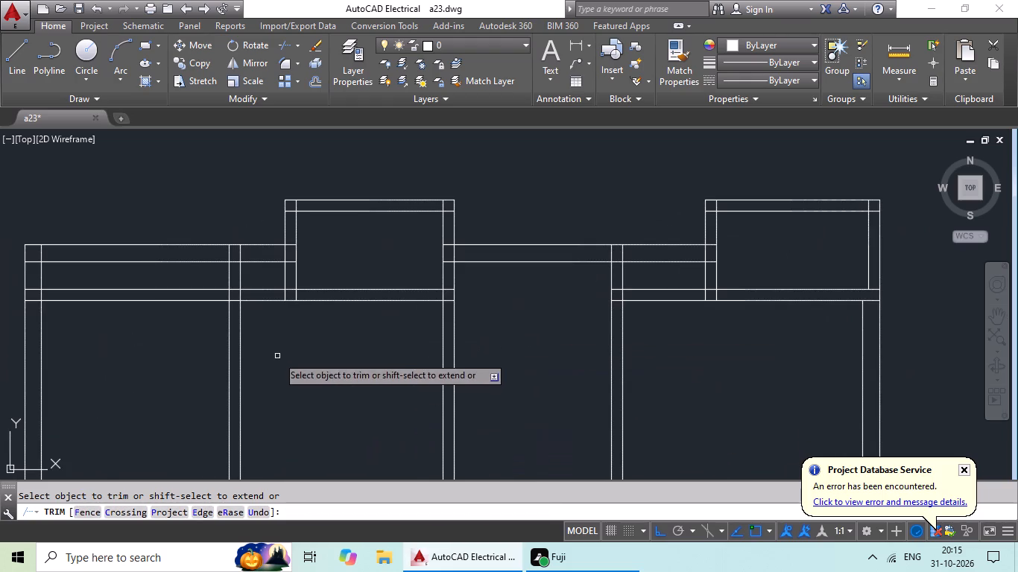
middle_click_drag(343, 358, 426, 358)
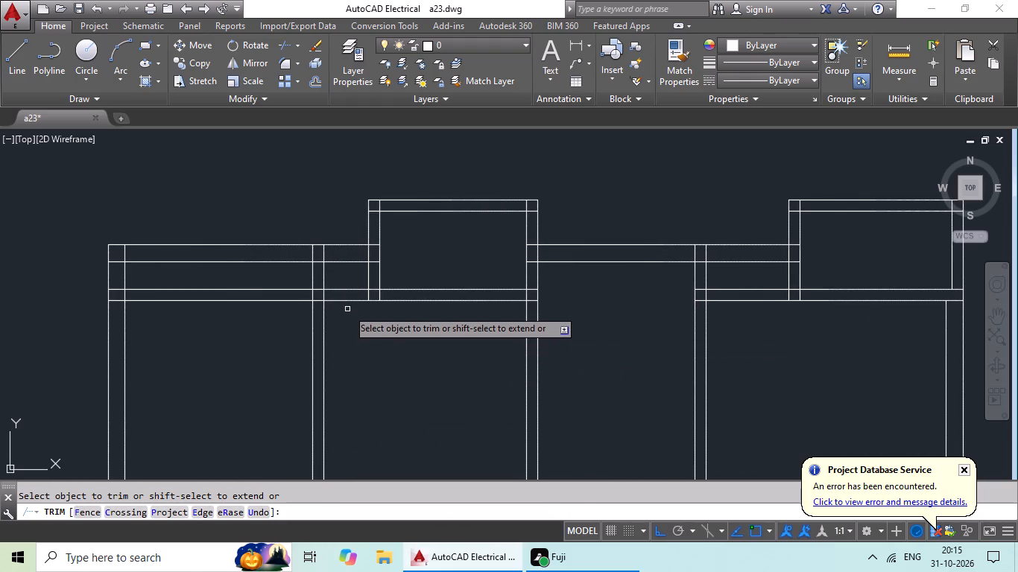
scroll(347, 308, "up", 3)
left_click_drag(370, 169, 334, 320)
scroll(342, 315, "down", 3)
middle_click_drag(343, 314, 556, 278)
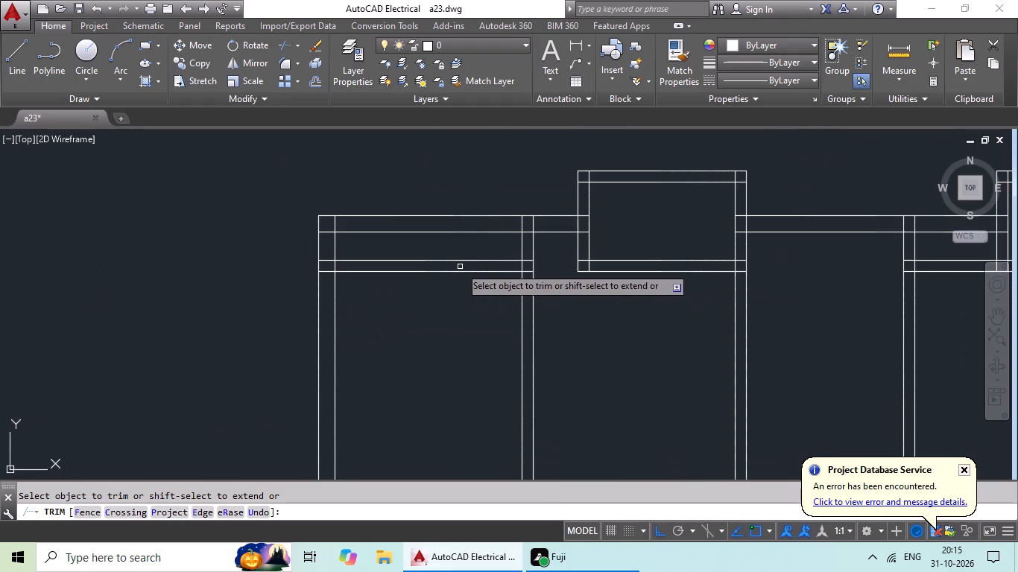
Trim the lower horizontal line pair between the left outer wall and the leftmost partition.
scroll(459, 260, "up", 2)
left_click_drag(485, 243, 424, 346)
left_click(424, 346)
scroll(526, 280, "down", 2)
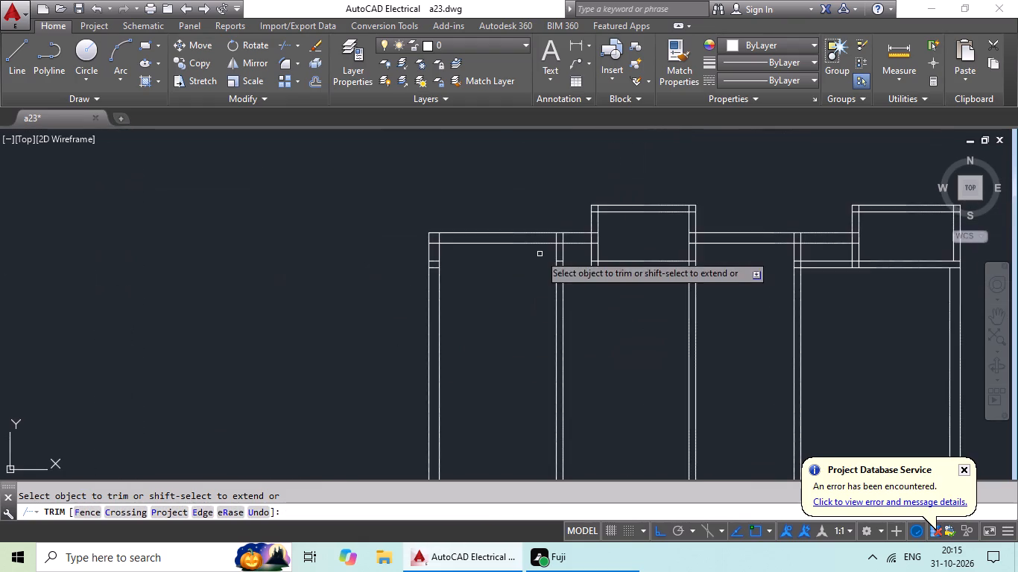
Trim the lower horizontal line pair between the rightmost partition and the right projection's left side.
scroll(540, 254, "down", 2)
middle_click_drag(587, 291, 505, 289)
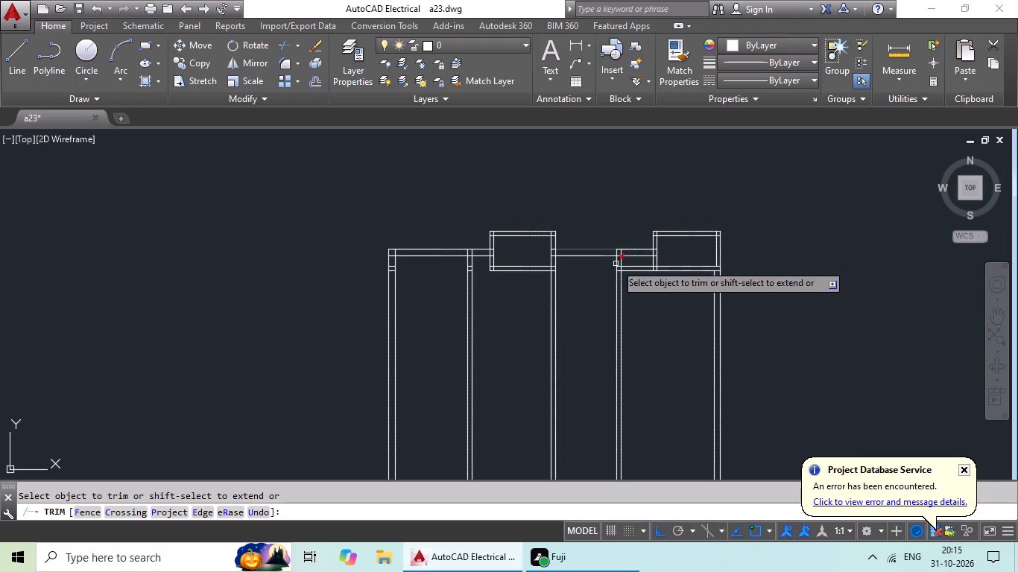
scroll(622, 270, "up", 3)
left_click_drag(716, 228, 698, 311)
left_click(698, 312)
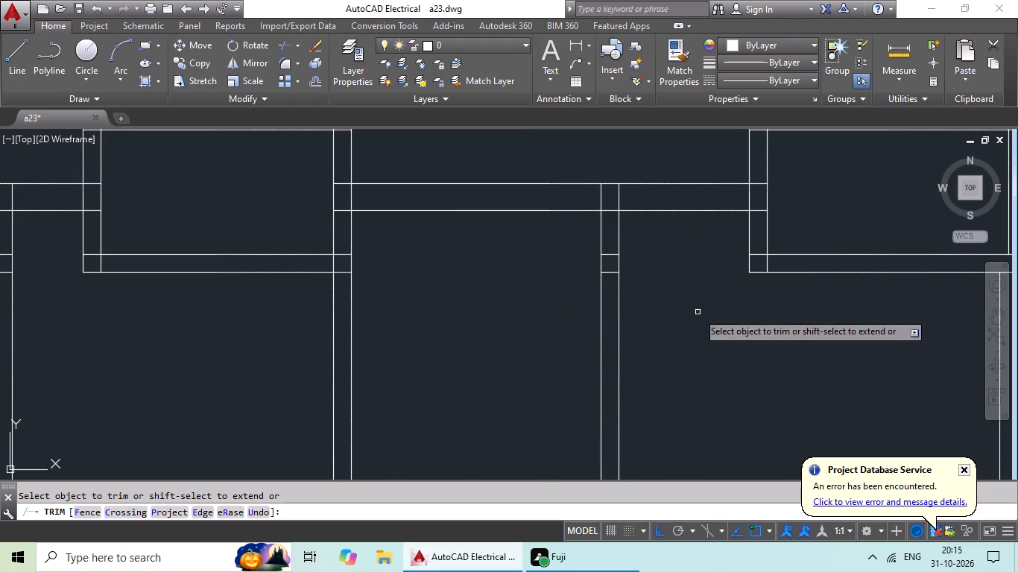
scroll(711, 298, "down", 2)
key("Escape")
key("Escape")
key("Escape")
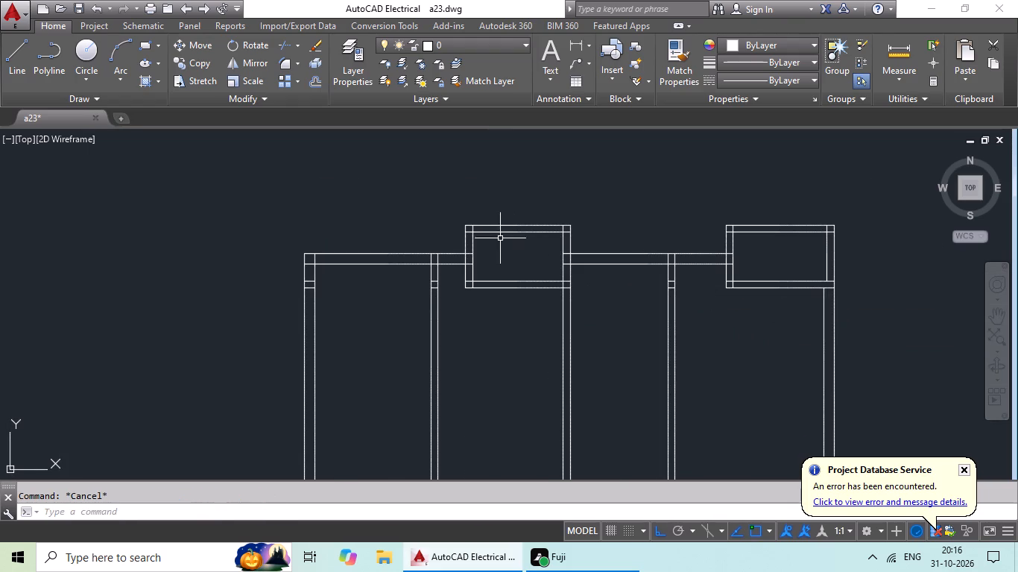
Delete the leftover short horizontal line pairs inside the rightmost partition, the leftmost partition and the left outer wall.
scroll(671, 281, "up", 6)
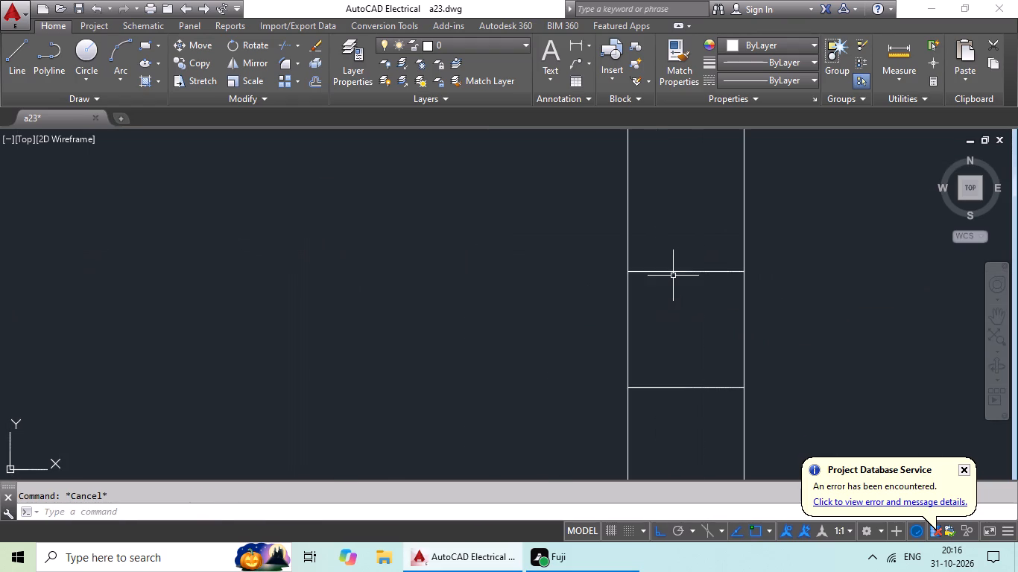
left_click_drag(681, 246, 666, 422)
scroll(653, 333, "down", 3)
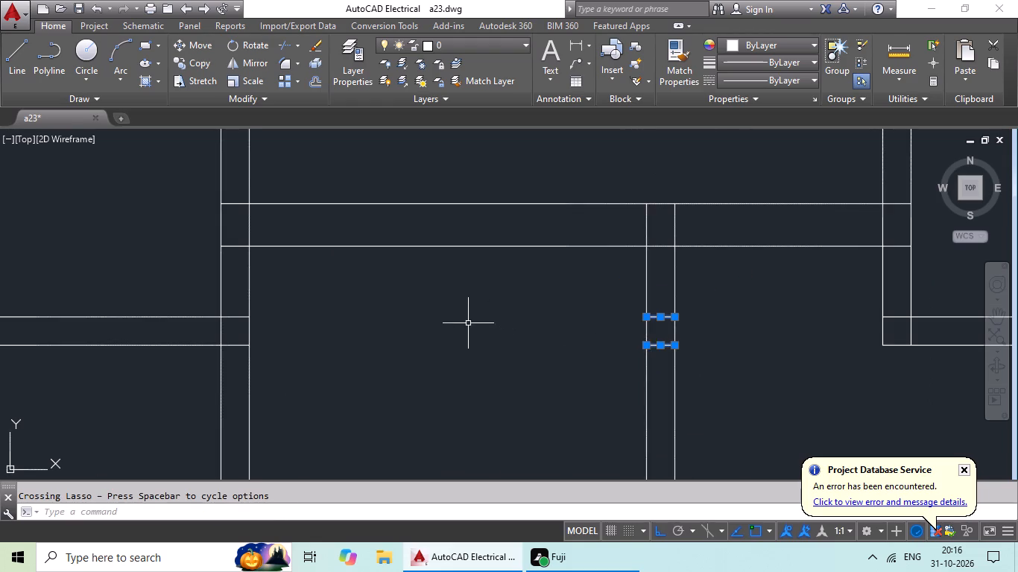
middle_click_drag(470, 322, 658, 255)
scroll(462, 253, "down", 2)
middle_click_drag(229, 276, 317, 256)
scroll(320, 255, "up", 5)
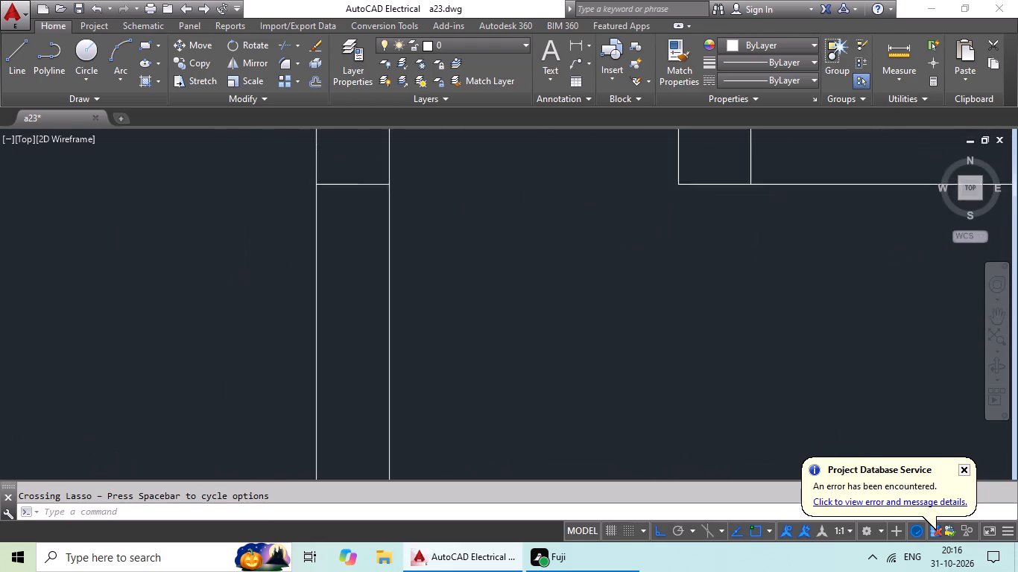
middle_click_drag(346, 243, 319, 402)
left_click_drag(359, 177, 333, 370)
scroll(351, 337, "down", 1)
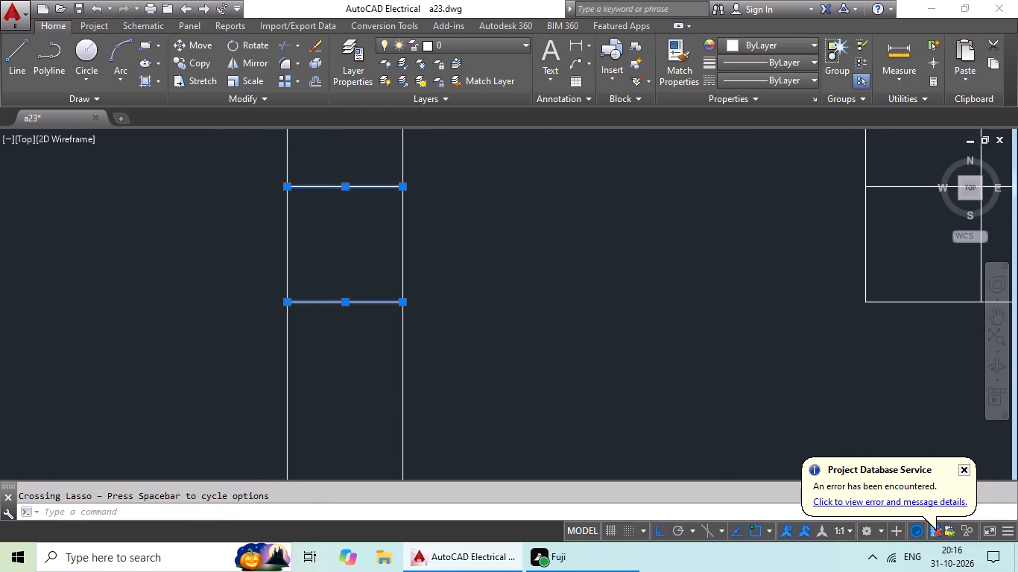
scroll(351, 337, "down", 2)
middle_click_drag(171, 277, 280, 277)
middle_click_drag(116, 268, 725, 188)
middle_click(730, 187)
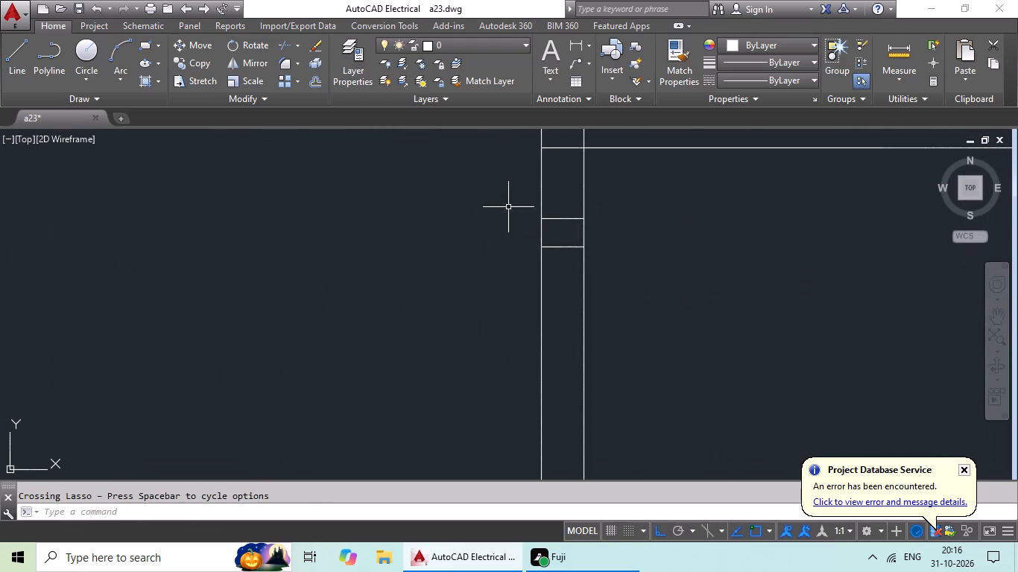
scroll(607, 251, "up", 3)
middle_click_drag(537, 229, 559, 348)
left_click_drag(458, 165, 431, 401)
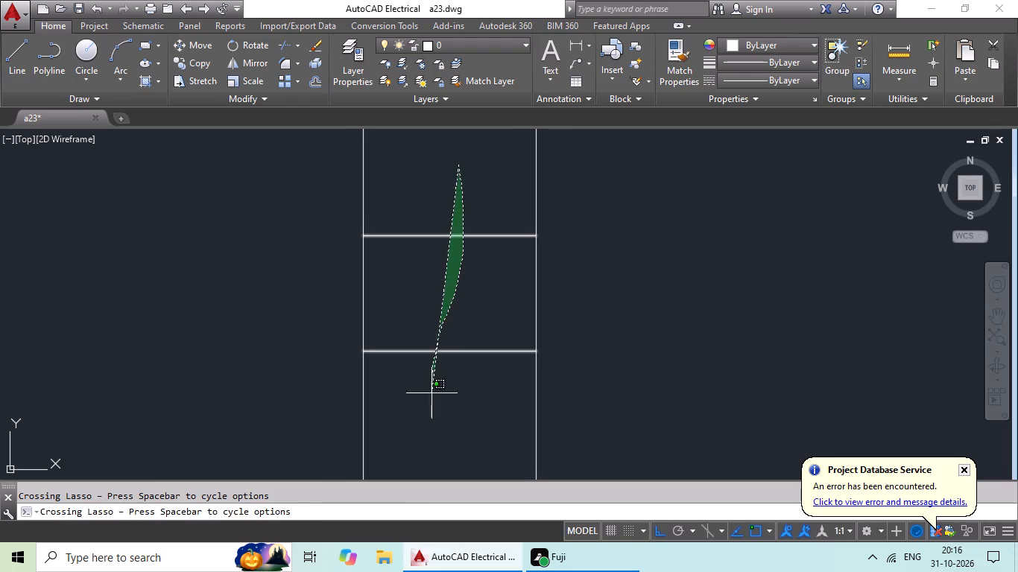
left_click_drag(431, 401, 433, 413)
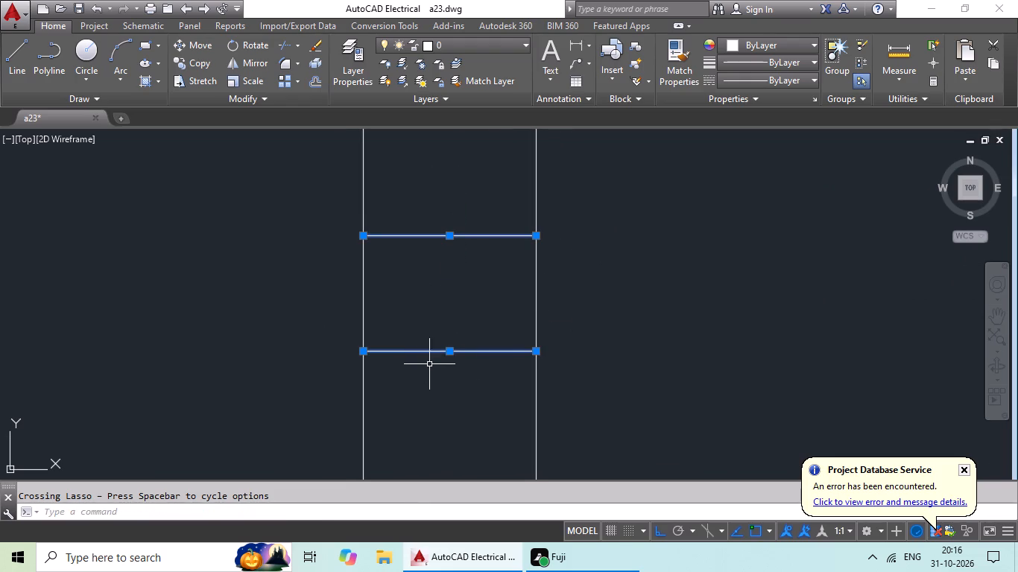
key("Delete")
Offset the top wall's inner line, at the leftmost room, 11' downward.
scroll(579, 323, "down", 3)
middle_click_drag(642, 337, 12, 247)
scroll(306, 307, "down", 3)
middle_click_drag(365, 320, 211, 320)
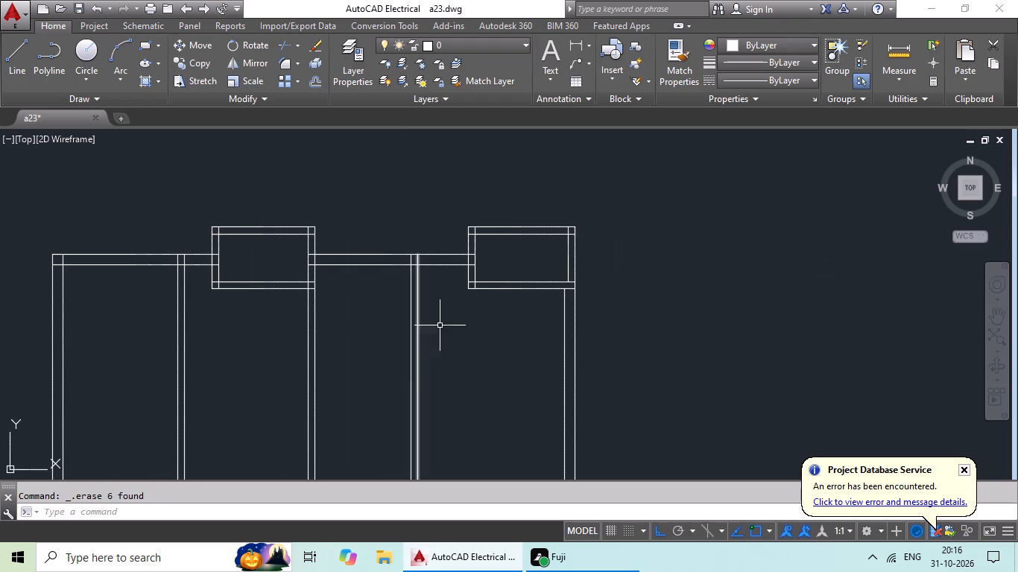
scroll(504, 320, "up", 2)
scroll(502, 320, "down", 3)
middle_click_drag(497, 322, 542, 287)
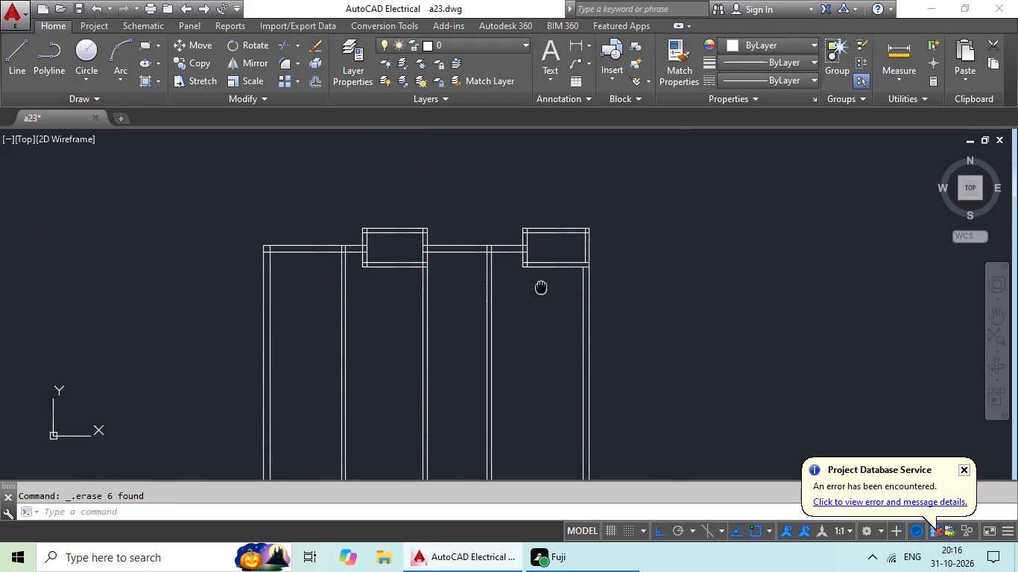
middle_click_drag(463, 324, 468, 293)
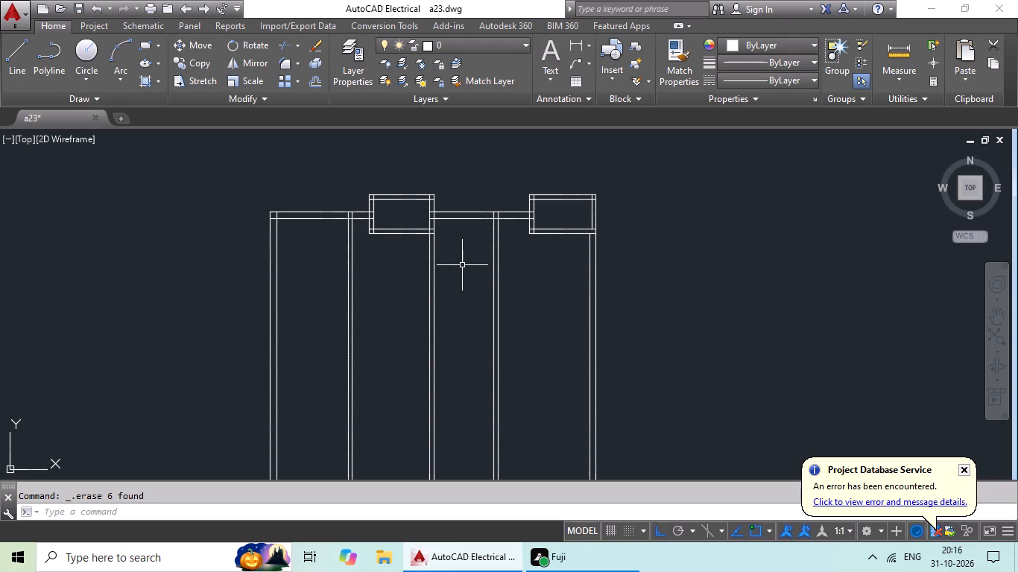
key("Escape")
key("Escape")
key("o")
key("Return")
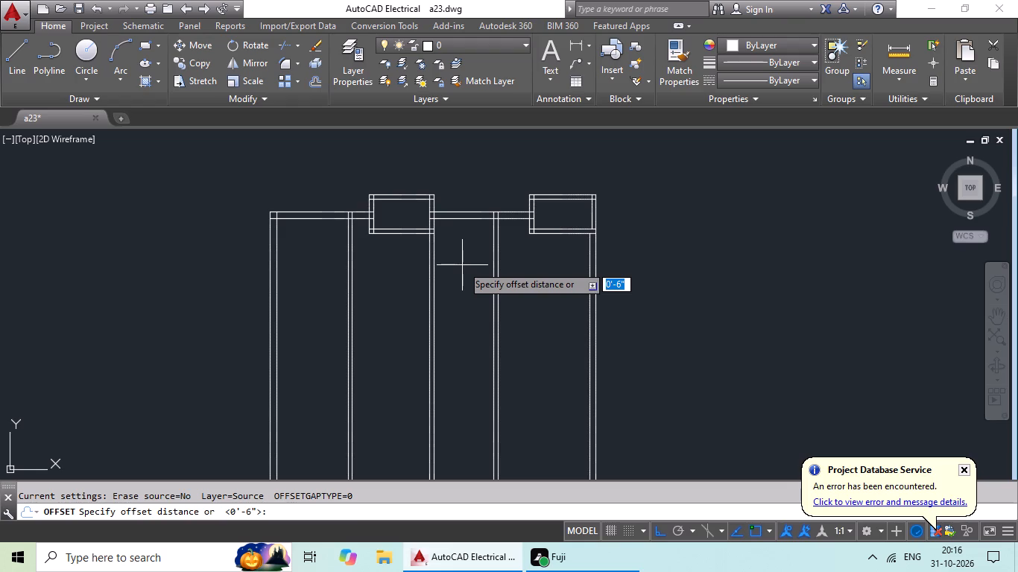
type("11'")
key("Return")
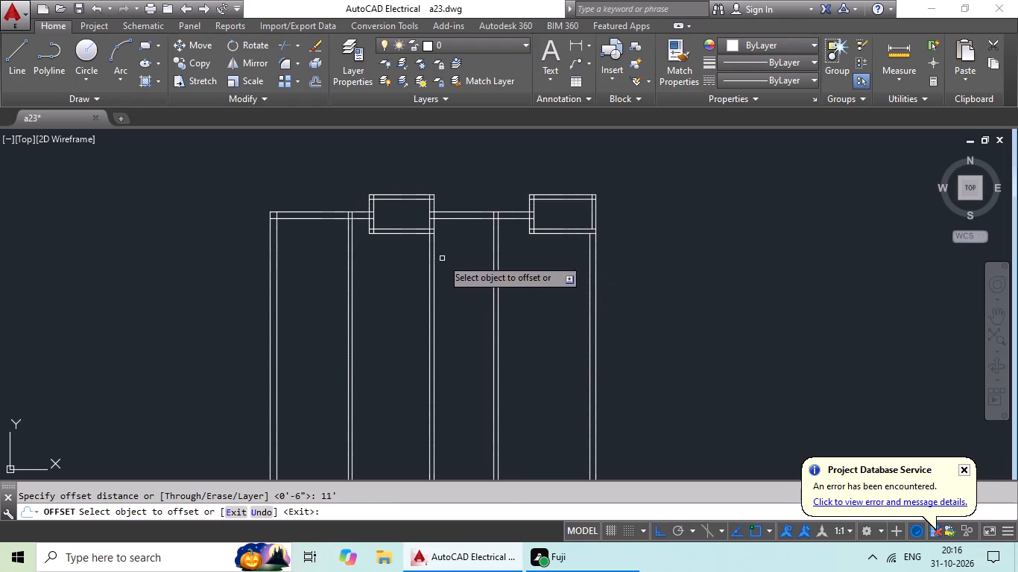
left_click_drag(313, 220, 317, 263)
left_click(315, 323)
key("Escape")
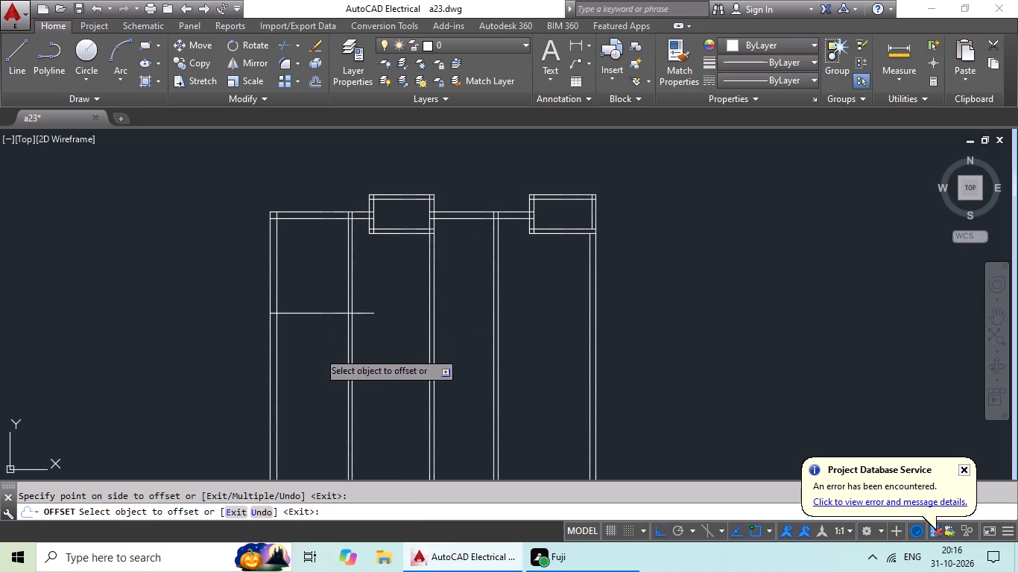
key("Escape")
key("Escape")
Extend the new horizontal line across the partitions to the right outer wall's outer line.
key("e")
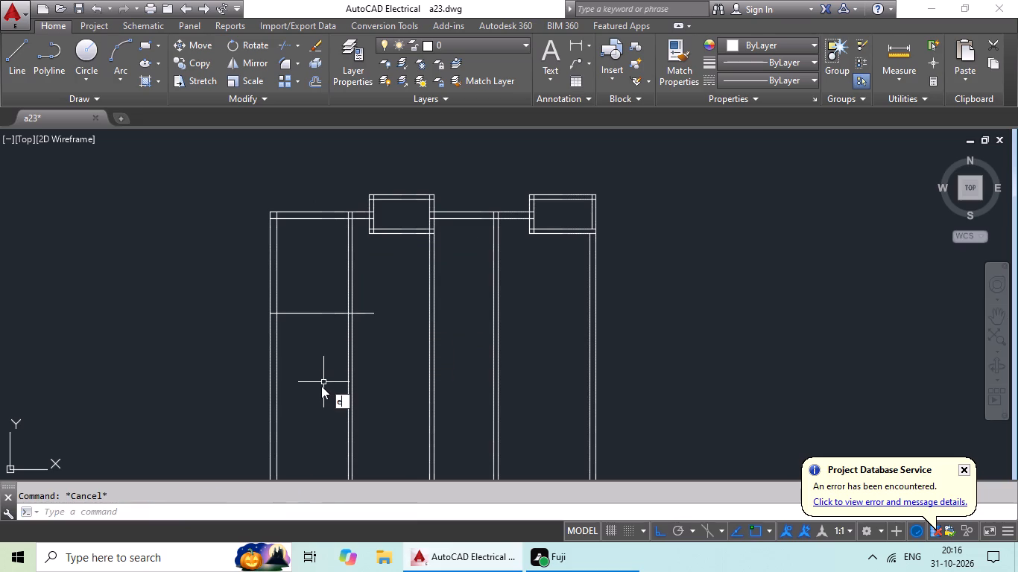
key("x")
key("space")
key("space")
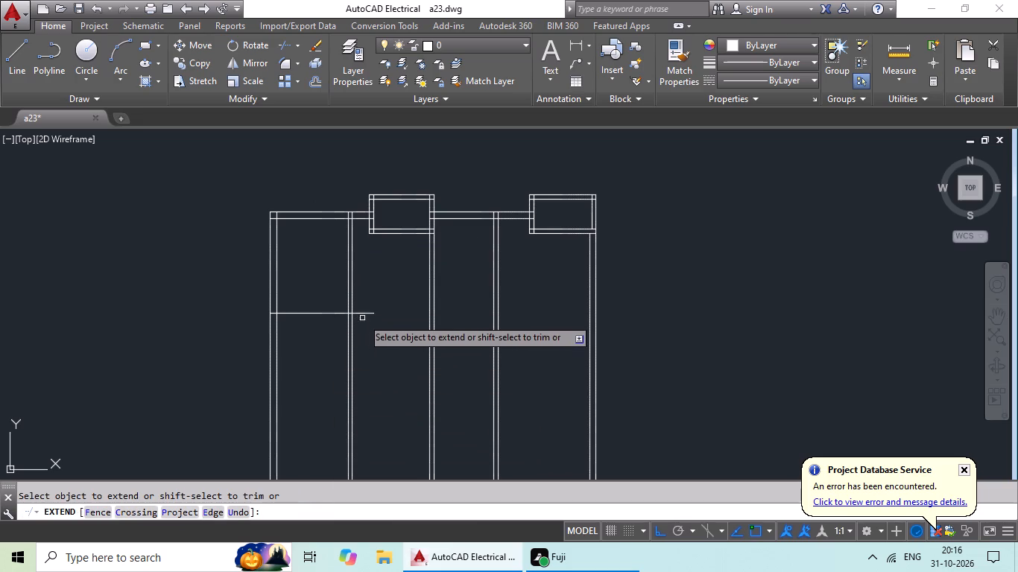
left_click(364, 313)
left_click(391, 312)
left_click(408, 312)
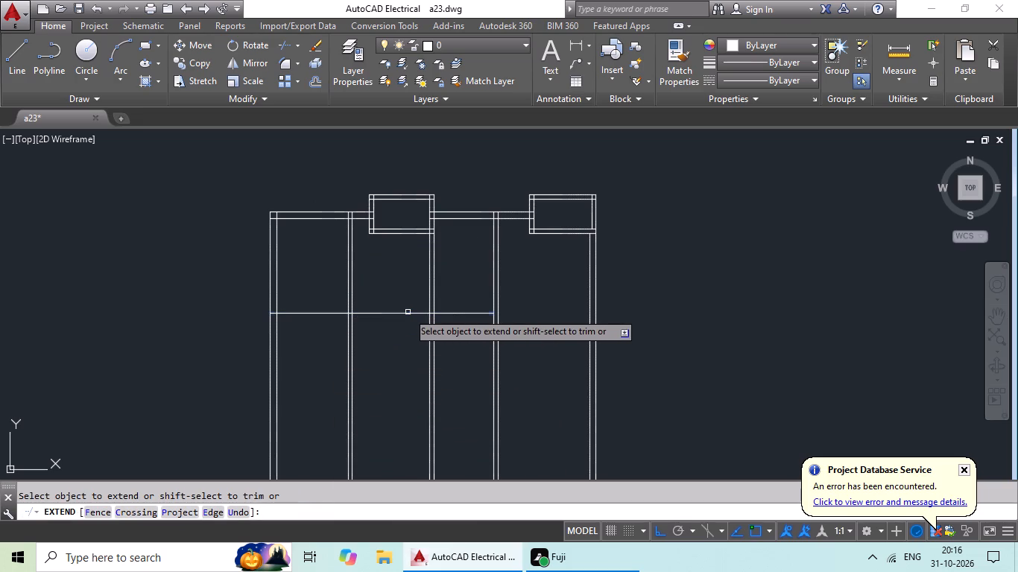
left_click(448, 313)
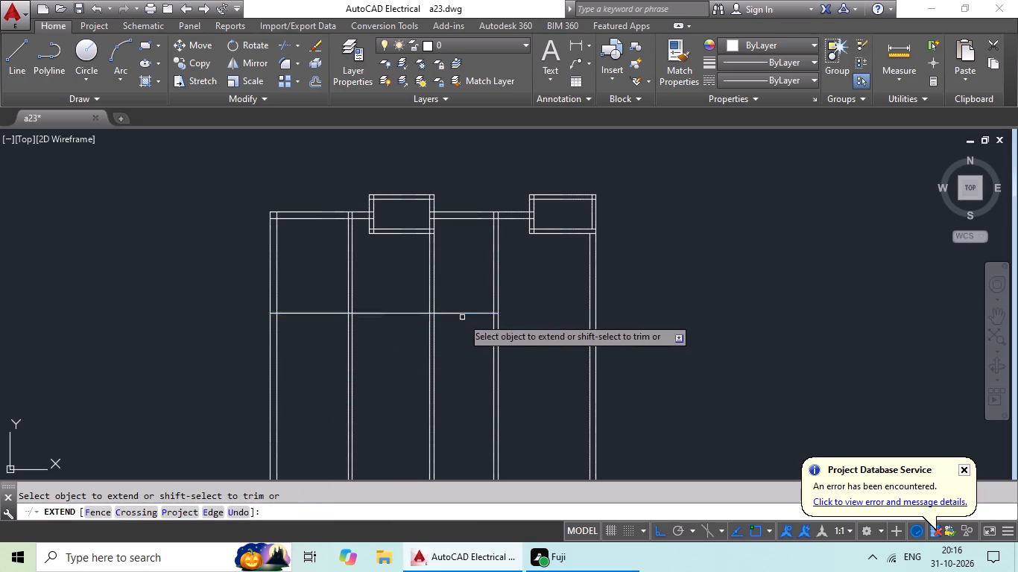
left_click(475, 314)
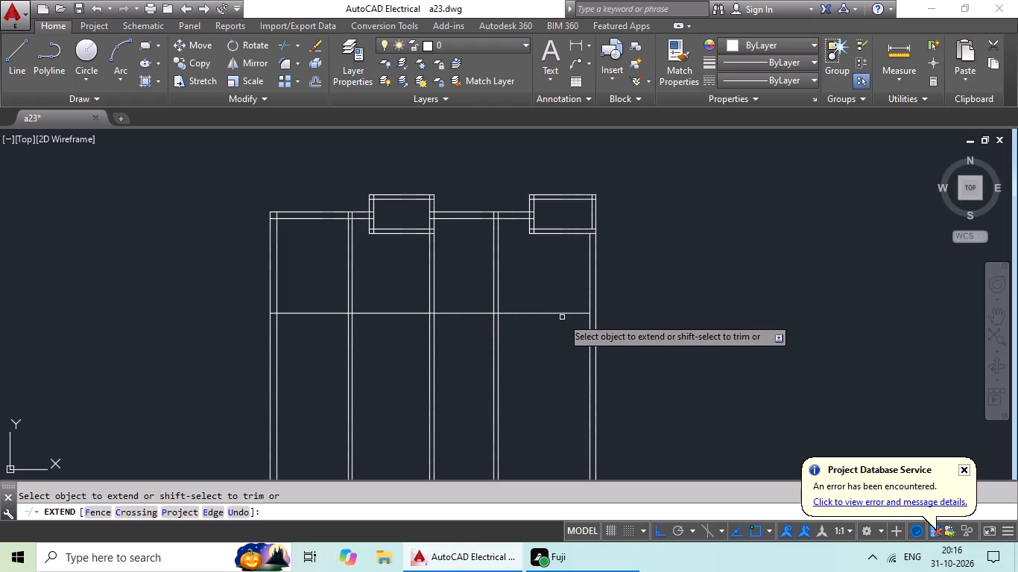
left_click(560, 315)
key("Escape")
key("Escape")
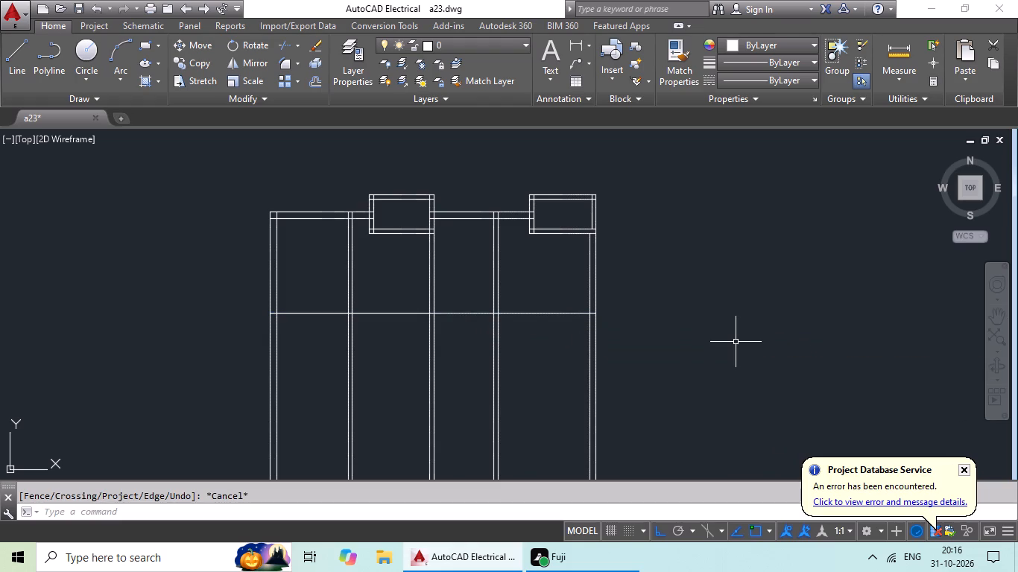
key("Escape")
Offset the extended horizontal line 6" downward to form a cross partition.
key("o")
key("Return")
type("6\"")
key("Return")
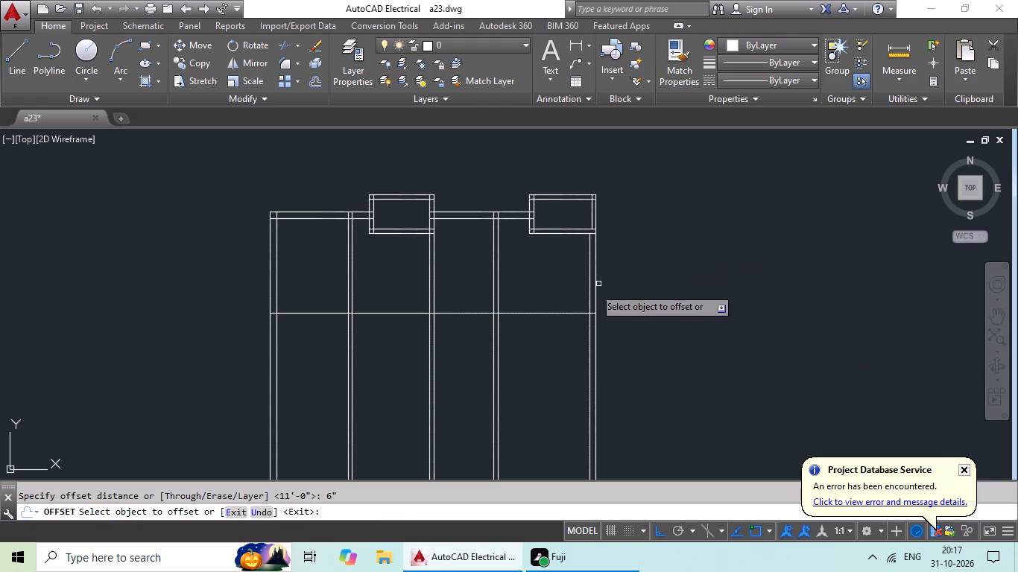
left_click_drag(581, 314, 579, 323)
left_click(572, 355)
Examine the wall layout above and below the new horizontal partition.
scroll(559, 346, "up", 2)
scroll(560, 343, "down", 2)
middle_click_drag(560, 343, 661, 328)
scroll(662, 328, "up", 1)
middle_click_drag(661, 331, 663, 350)
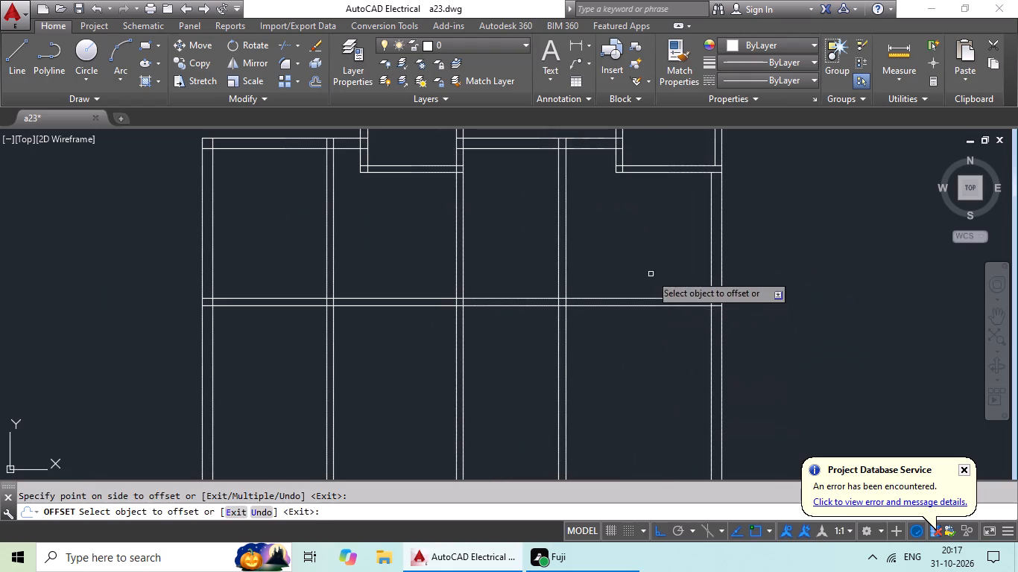
middle_click_drag(649, 266, 649, 306)
middle_click(639, 284)
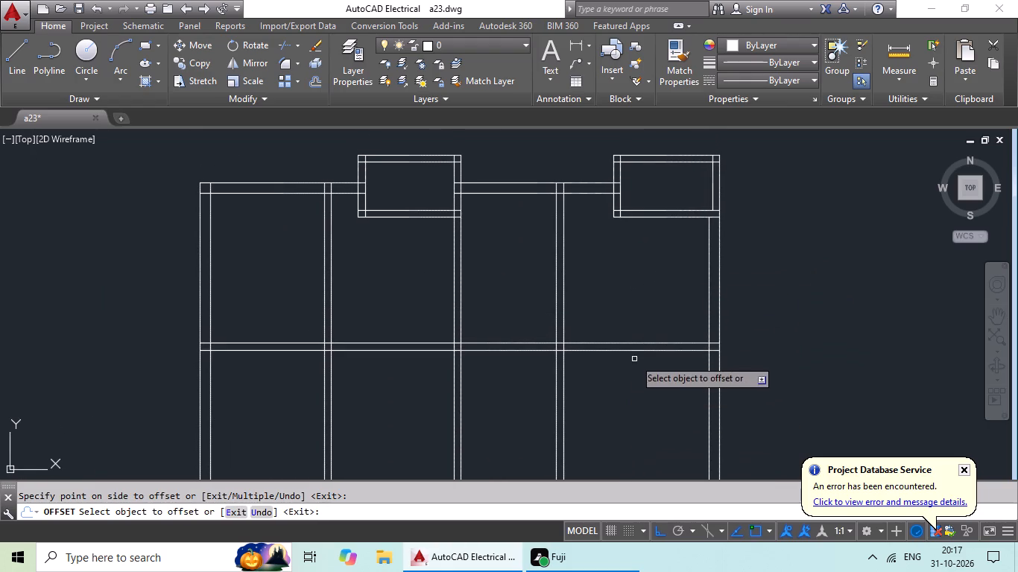
scroll(646, 311, "up", 2)
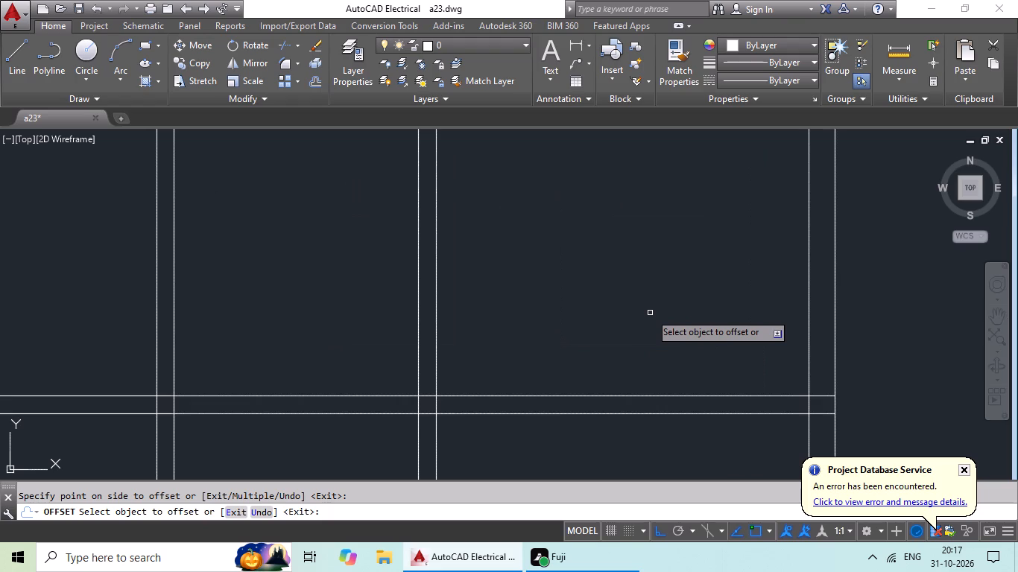
scroll(659, 253, "down", 1)
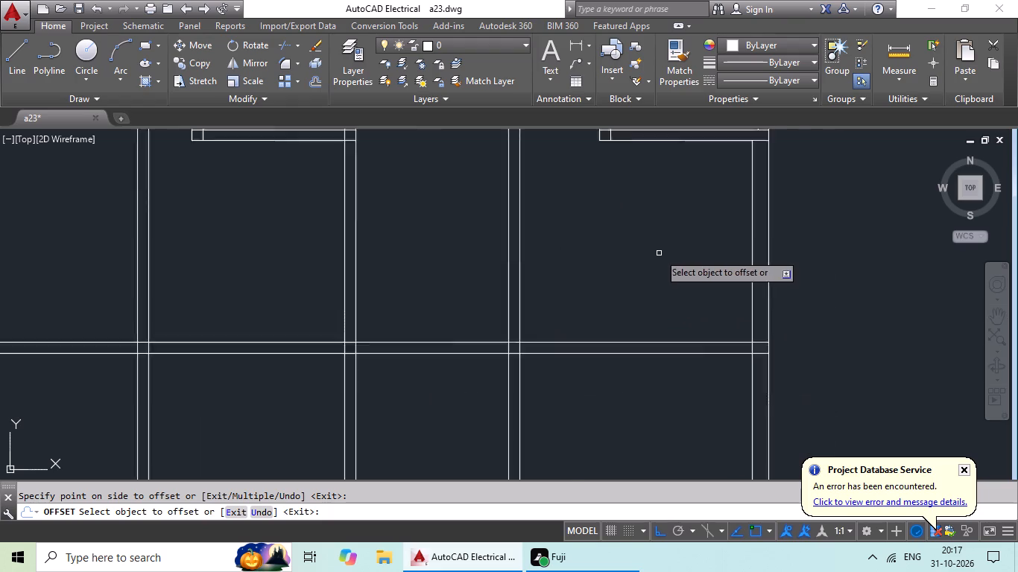
scroll(659, 253, "down", 1)
middle_click_drag(659, 253, 629, 300)
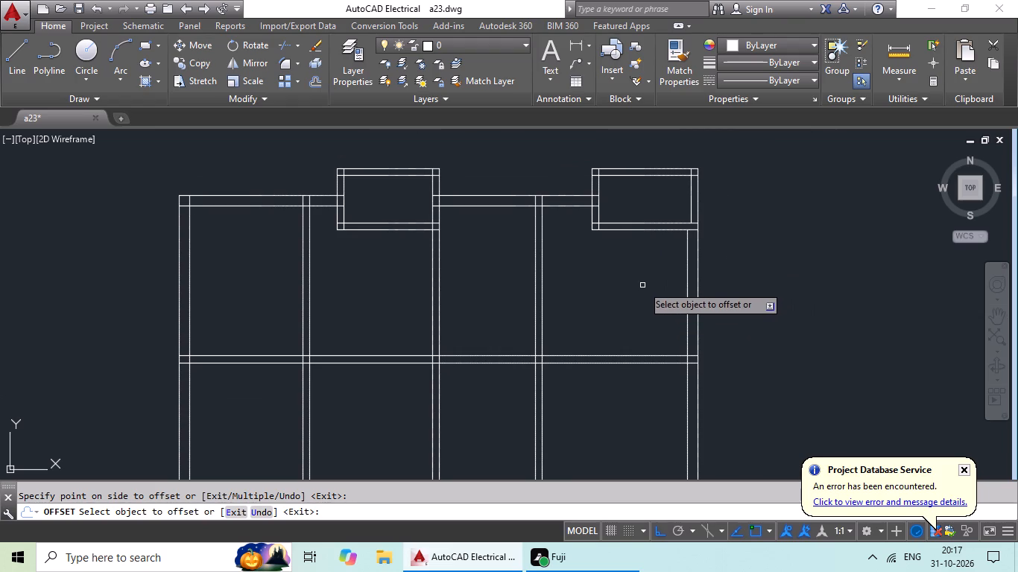
middle_click_drag(641, 286, 662, 194)
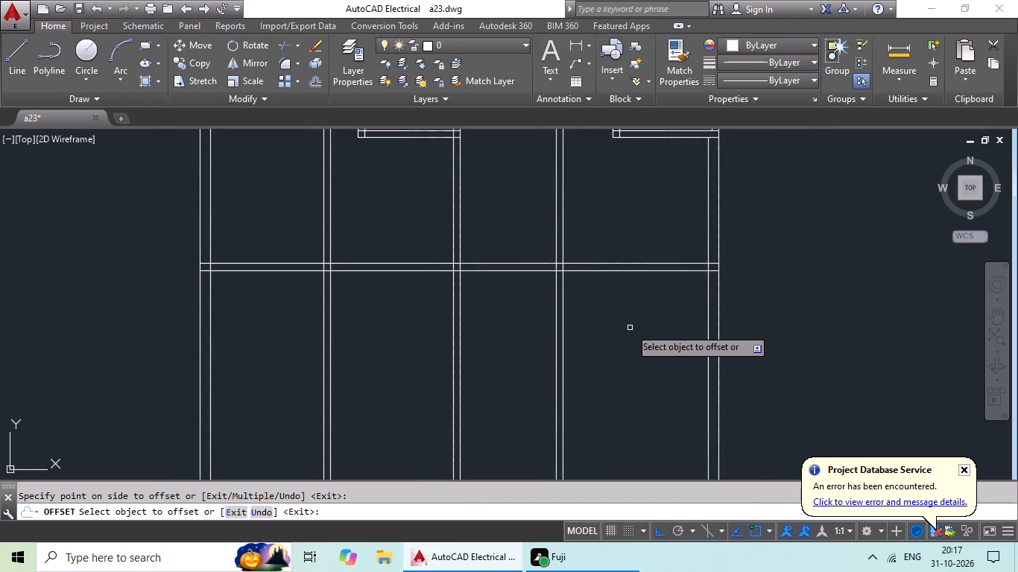
middle_click_drag(637, 319, 648, 263)
scroll(643, 287, "down", 1)
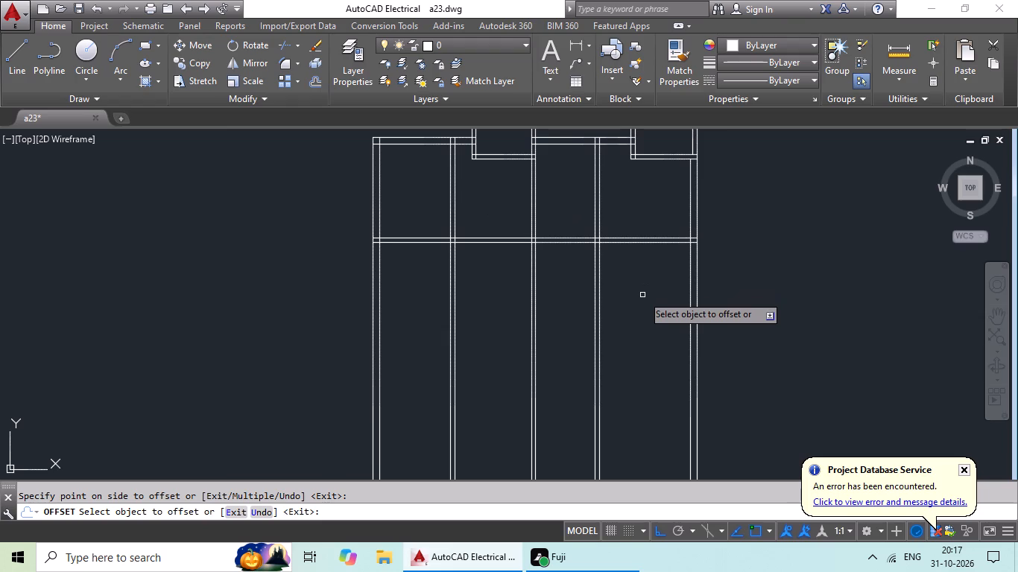
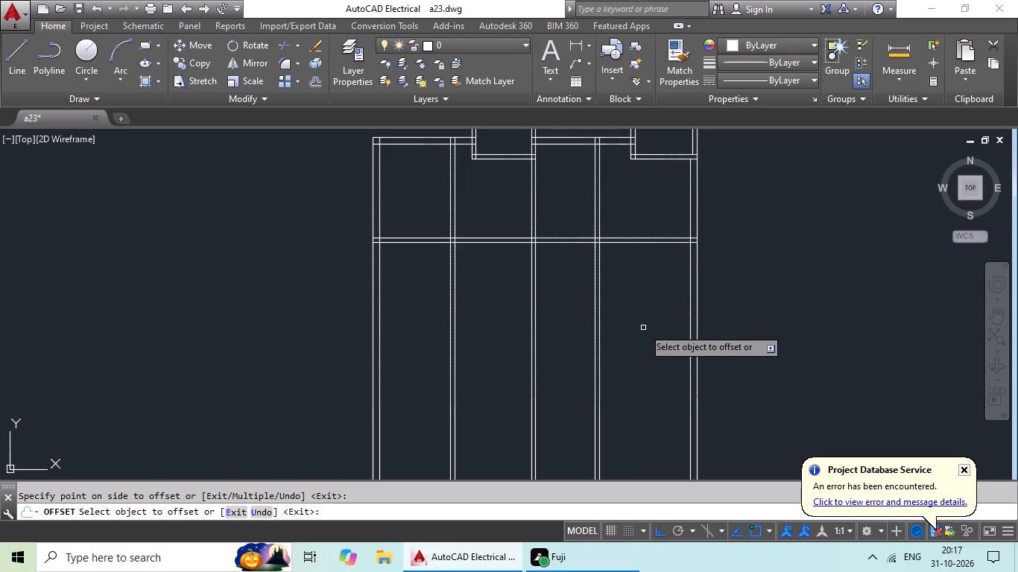
Examine the partitions crossing the horizontal cross partition and the open area below it.
middle_click_drag(668, 333, 589, 343)
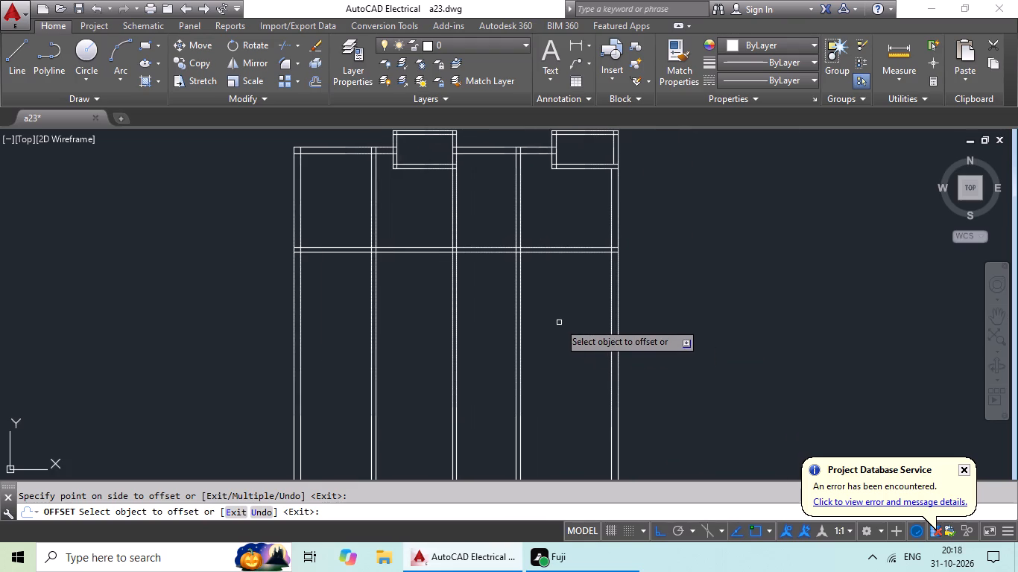
scroll(558, 322, "up", 1)
scroll(497, 268, "up", 1)
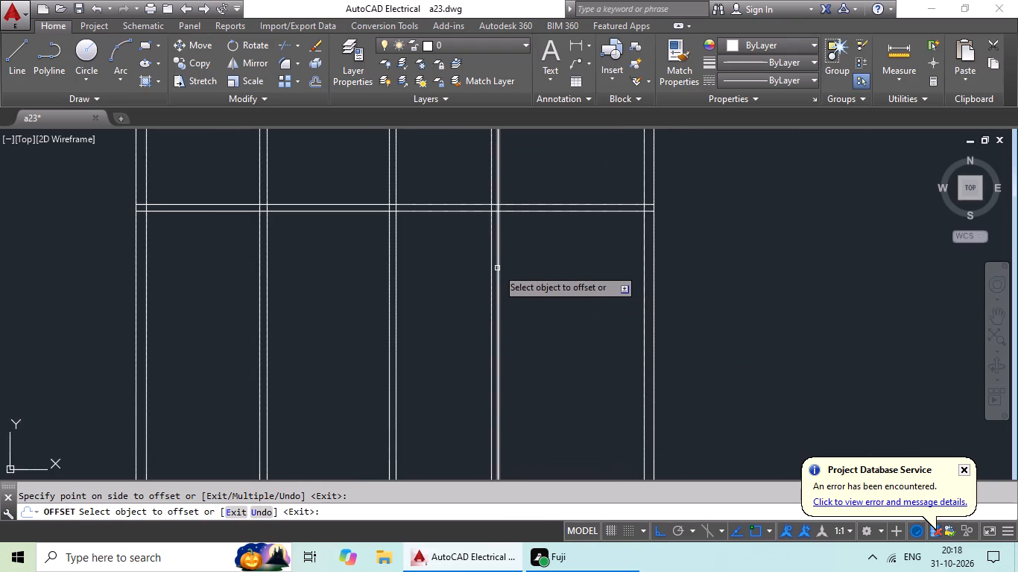
scroll(497, 268, "up", 1)
scroll(548, 258, "down", 3)
middle_click_drag(543, 299, 540, 306)
middle_click_drag(571, 305, 549, 348)
scroll(553, 319, "up", 1)
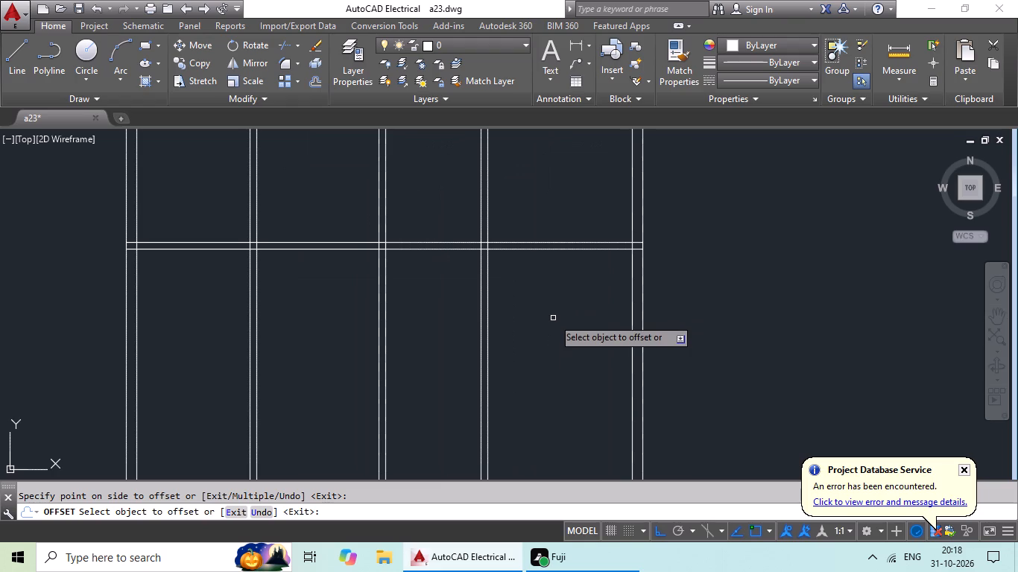
scroll(569, 313, "down", 1)
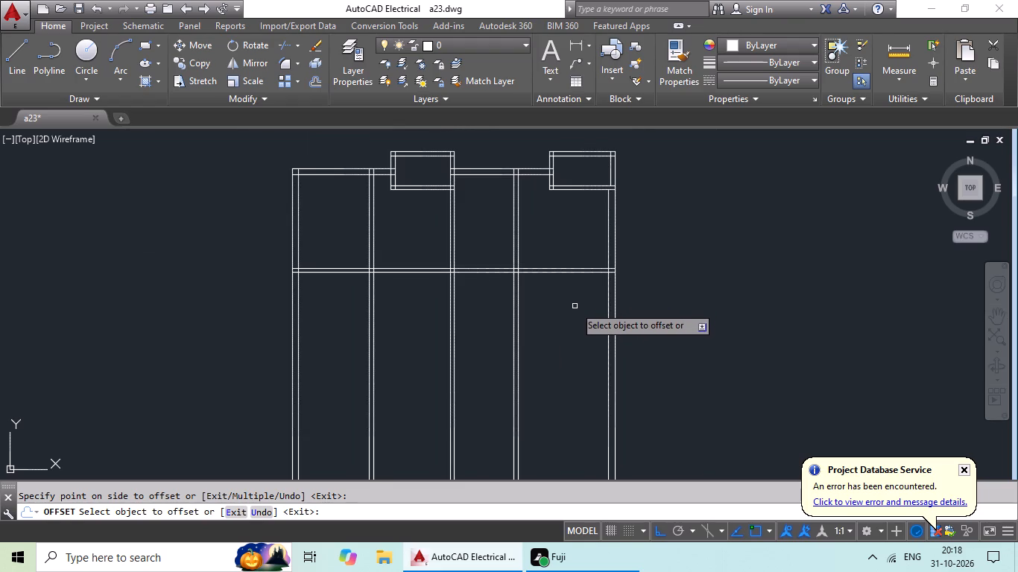
scroll(515, 312, "up", 2)
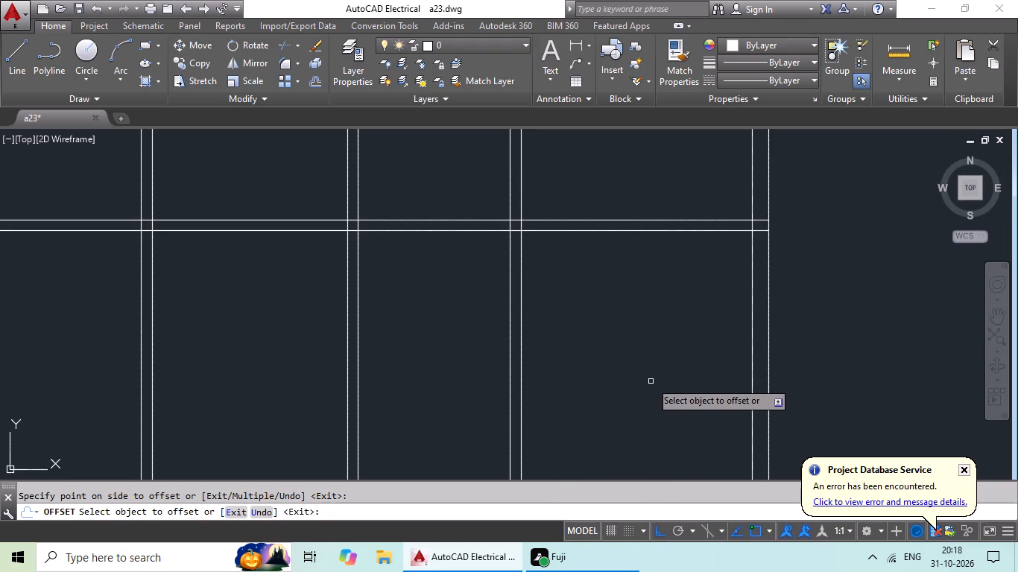
scroll(565, 334, "down", 2)
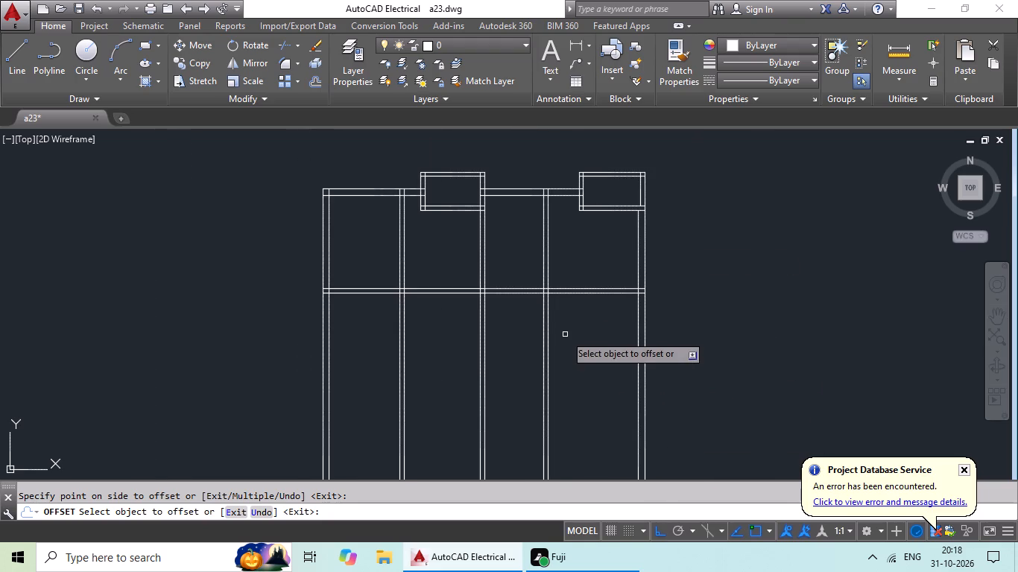
scroll(607, 346, "down", 2)
middle_click_drag(608, 345, 608, 329)
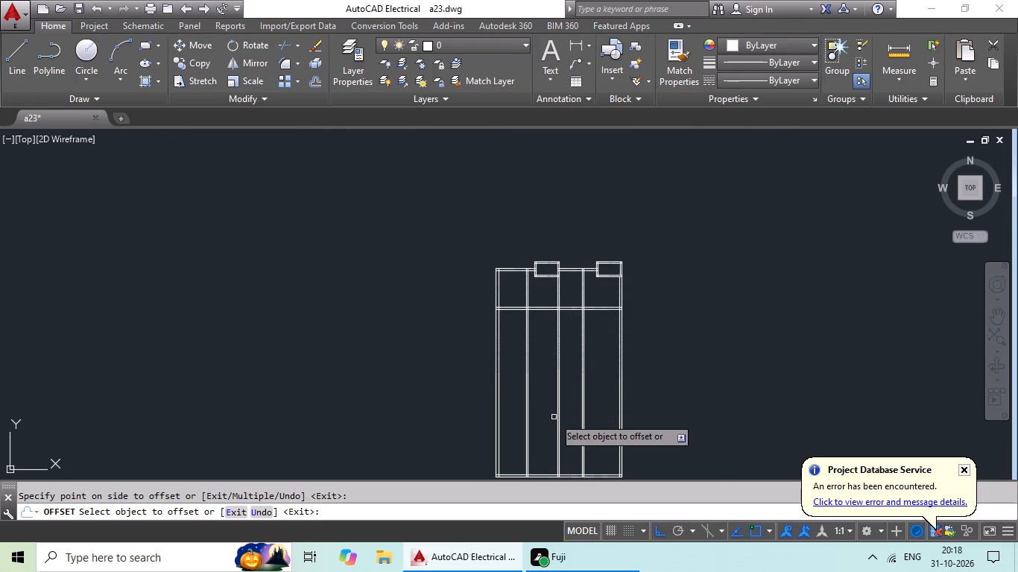
scroll(550, 394, "up", 1)
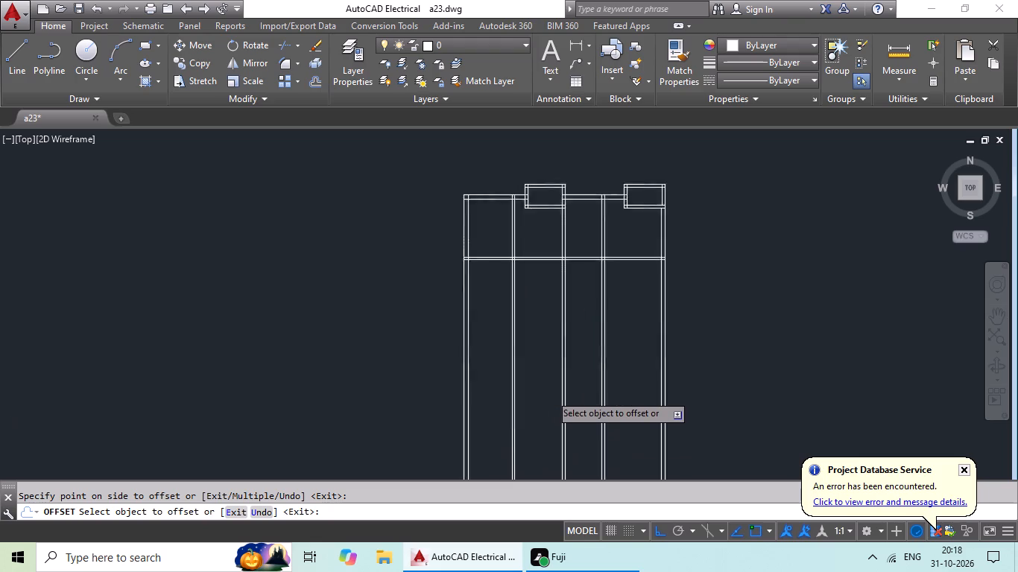
scroll(550, 394, "up", 1)
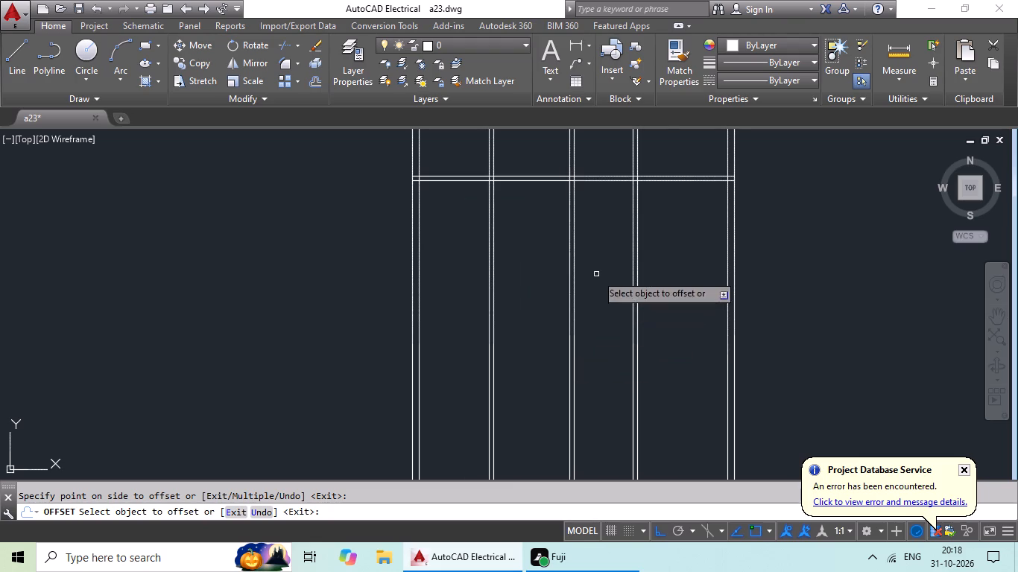
middle_click_drag(596, 274, 584, 331)
scroll(574, 294, "up", 2)
key("Escape")
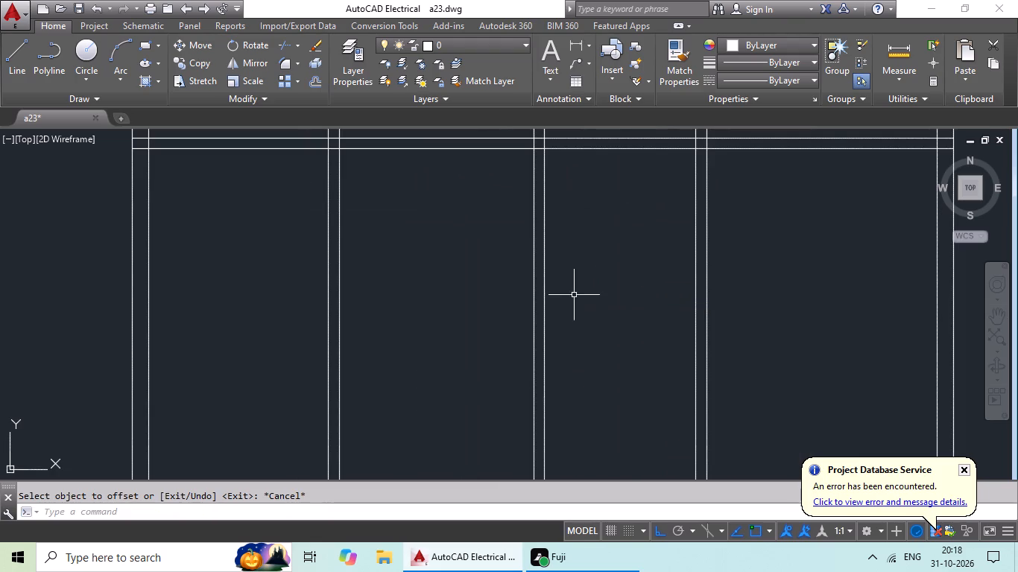
Trim away both lines of the middle vertical partition below the horizontal cross partition.
type("tr")
key("space")
key("space")
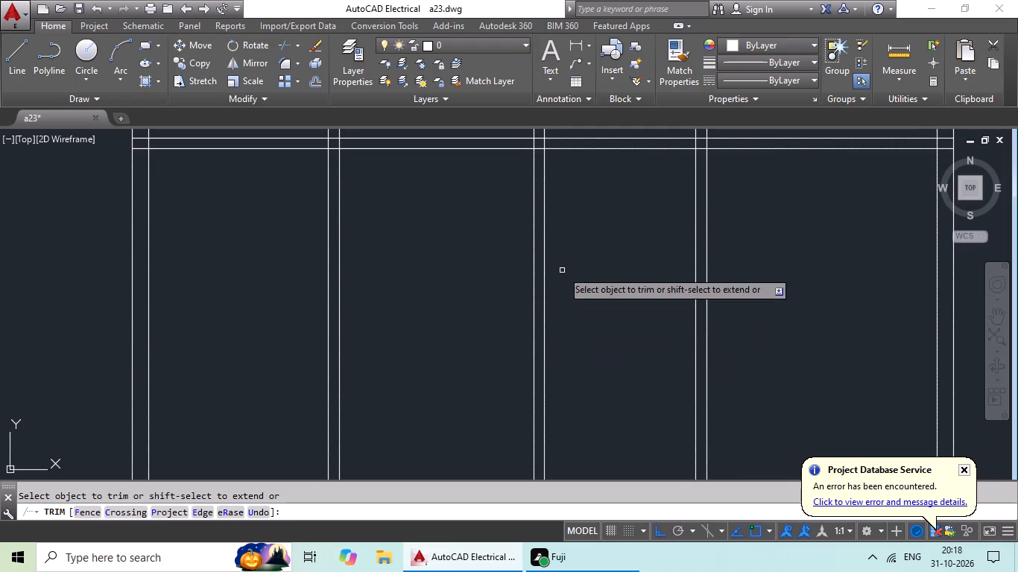
middle_click_drag(562, 270, 556, 299)
scroll(537, 228, "up", 3)
left_click_drag(592, 229, 450, 385)
scroll(575, 260, "down", 3)
middle_click_drag(568, 279, 544, 336)
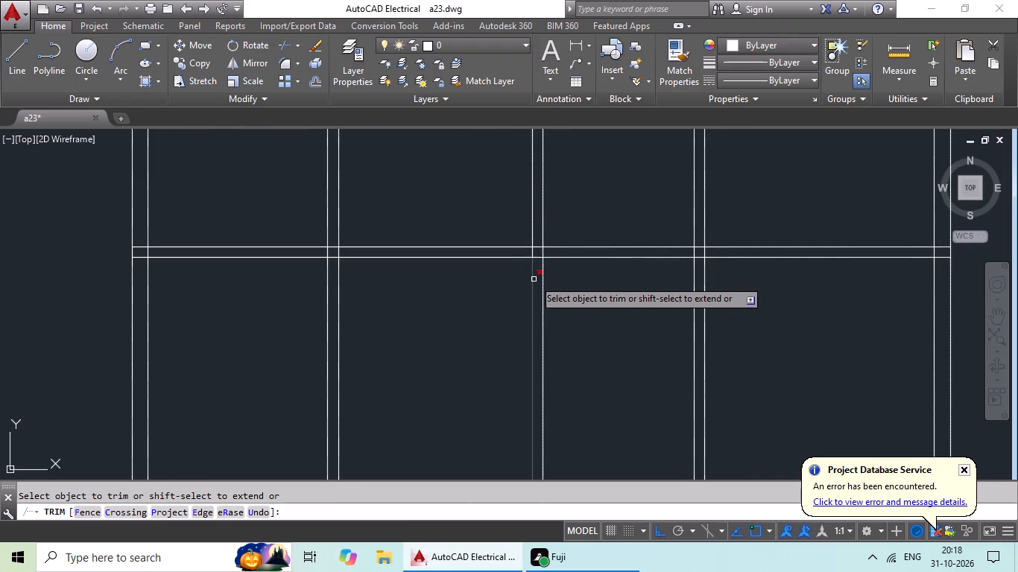
left_click_drag(592, 274, 510, 319)
scroll(510, 319, "down", 2)
middle_click_drag(511, 320, 652, 285)
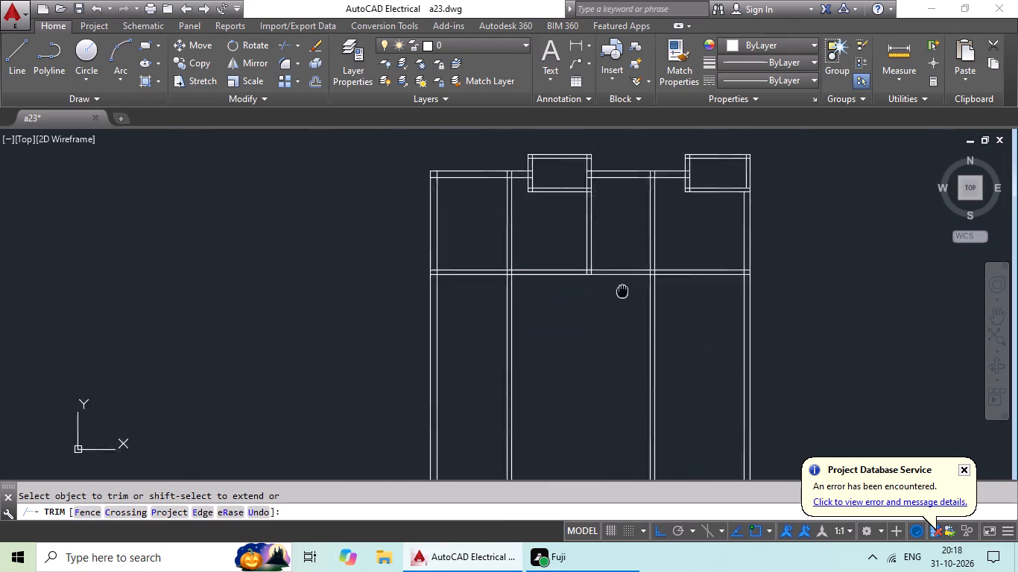
middle_click_drag(652, 285, 668, 282)
key("Escape")
key("Escape")
key("Escape")
key("Escape")
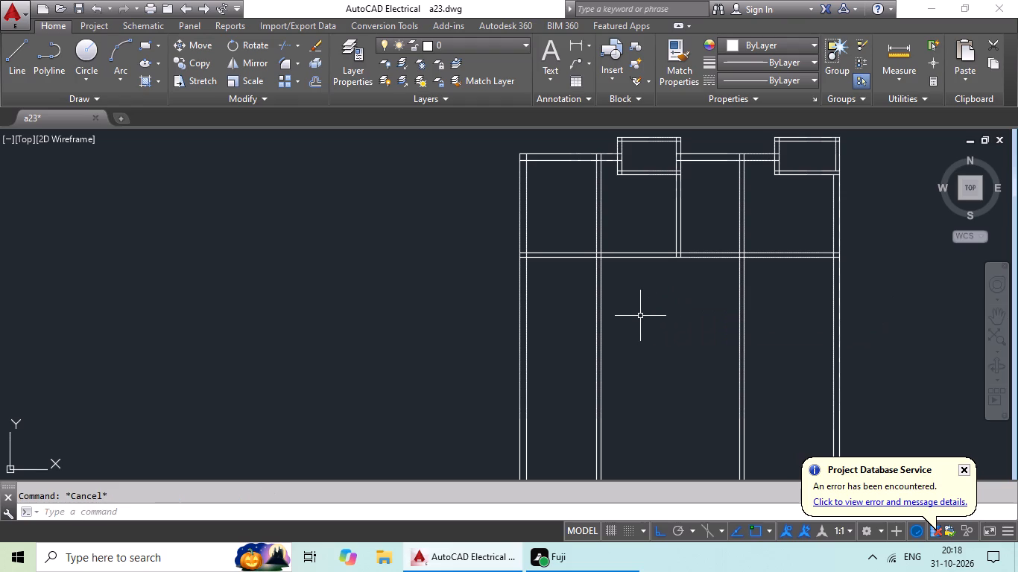
key("Escape")
Trim away both lines of the leftmost interior vertical partition below the horizontal cross partition.
type("tr")
key("space")
key("space")
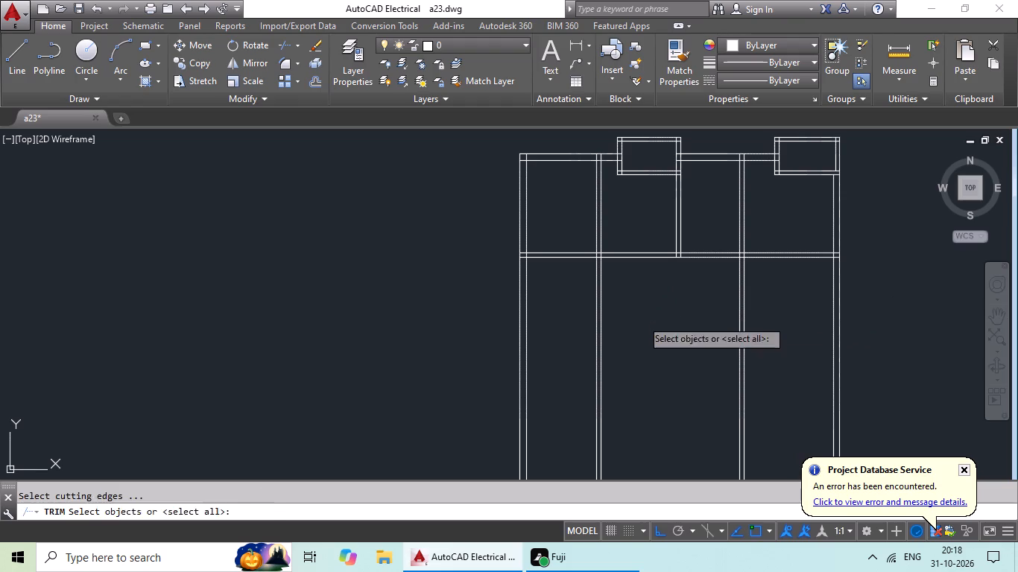
scroll(607, 270, "up", 2)
left_click_drag(642, 276, 495, 409)
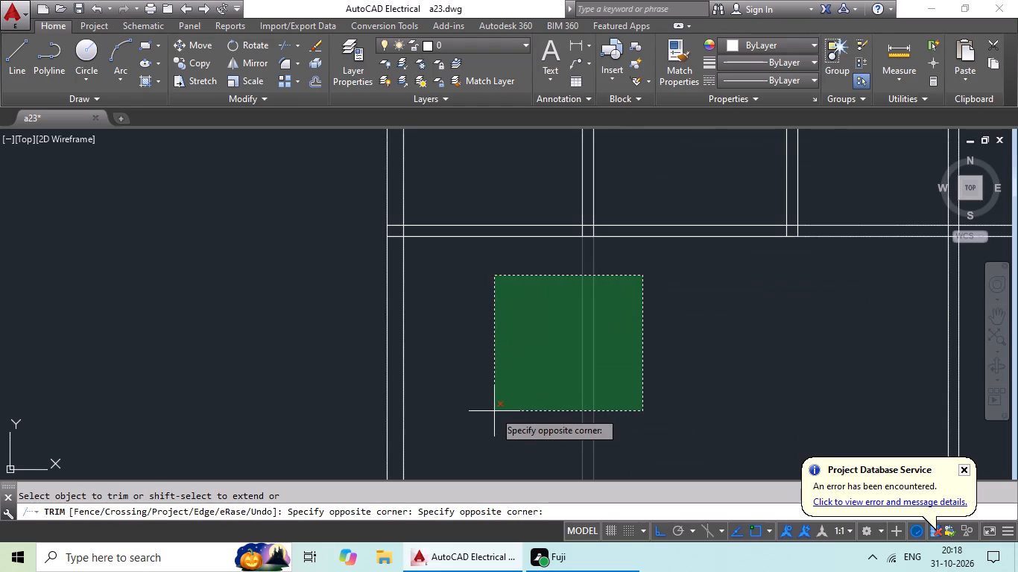
left_click(493, 411)
scroll(611, 395, "down", 1)
Trim away both lines of the rightmost interior vertical partition below the horizontal cross partition.
middle_click_drag(605, 393, 240, 338)
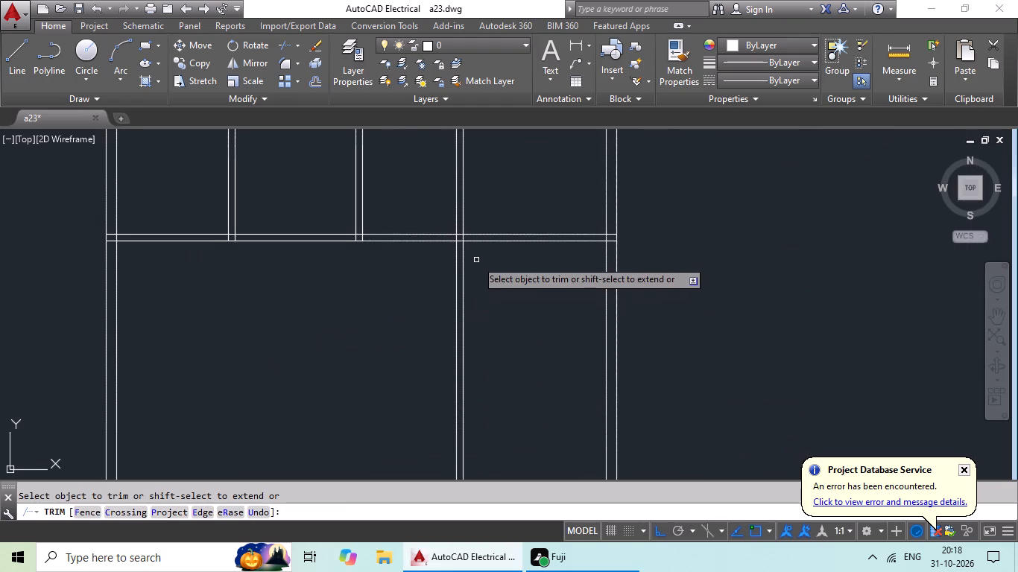
scroll(476, 260, "up", 1)
left_click_drag(480, 250, 363, 353)
left_click(362, 353)
scroll(411, 334, "down", 3)
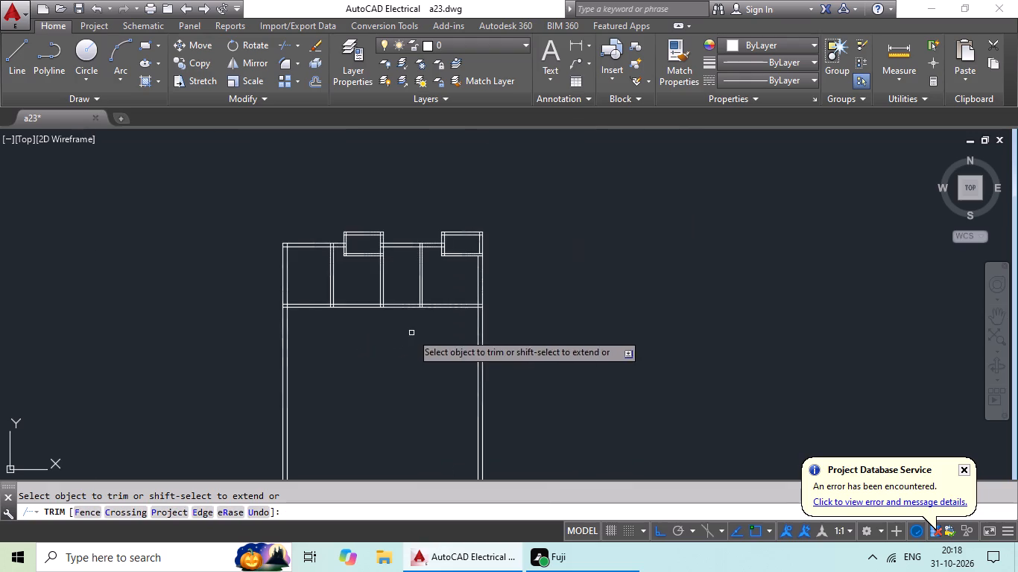
middle_click_drag(413, 332, 600, 277)
middle_click_drag(525, 311, 654, 312)
key("Escape")
key("Escape")
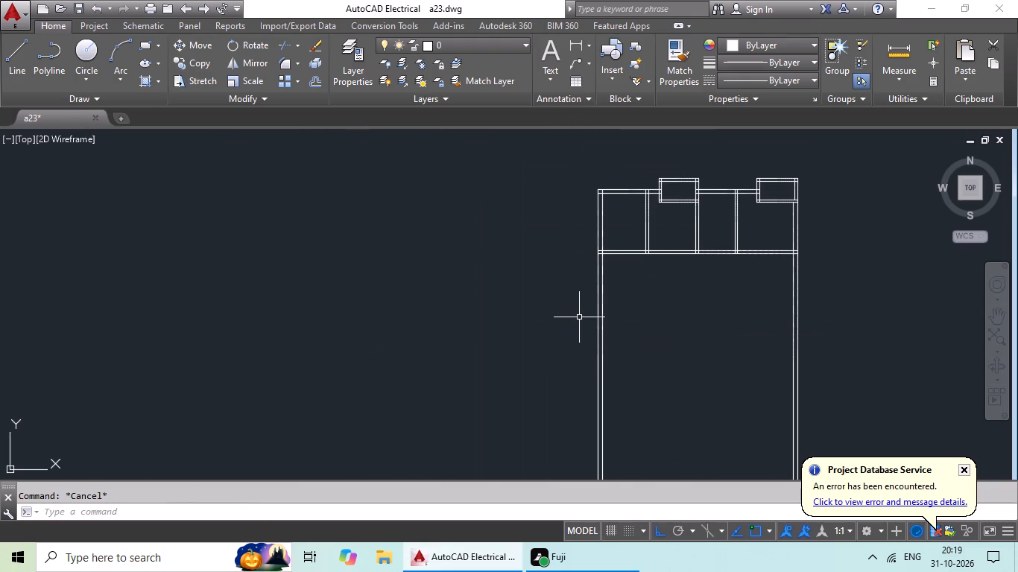
key("Escape")
key("Escape")
key("Escape")
key("Escape")
Offset the left outer wall's inner line 5' to the right, into the plan.
key("o")
key("Return")
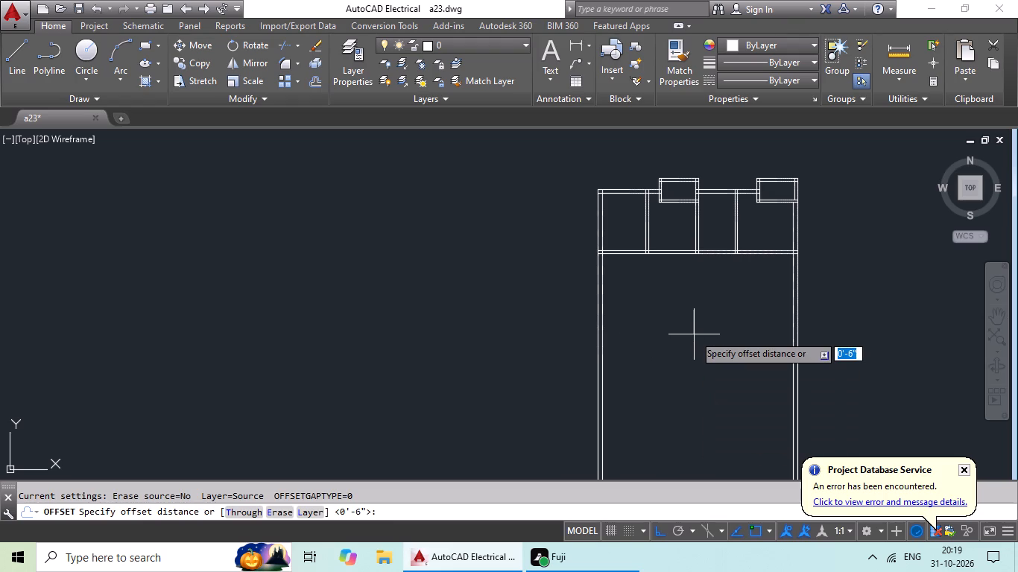
type("5'")
key("Return")
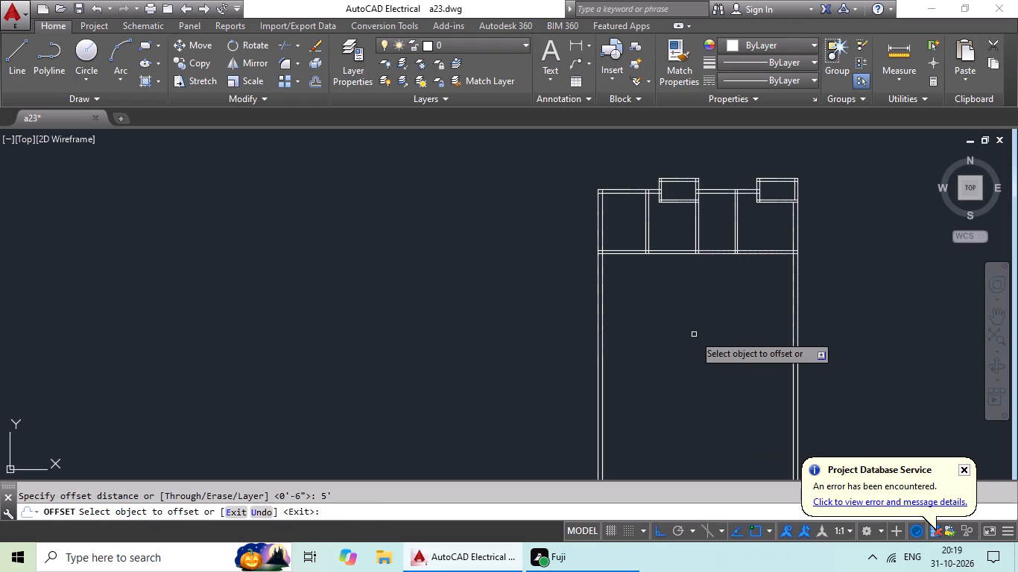
left_click_drag(601, 372, 614, 370)
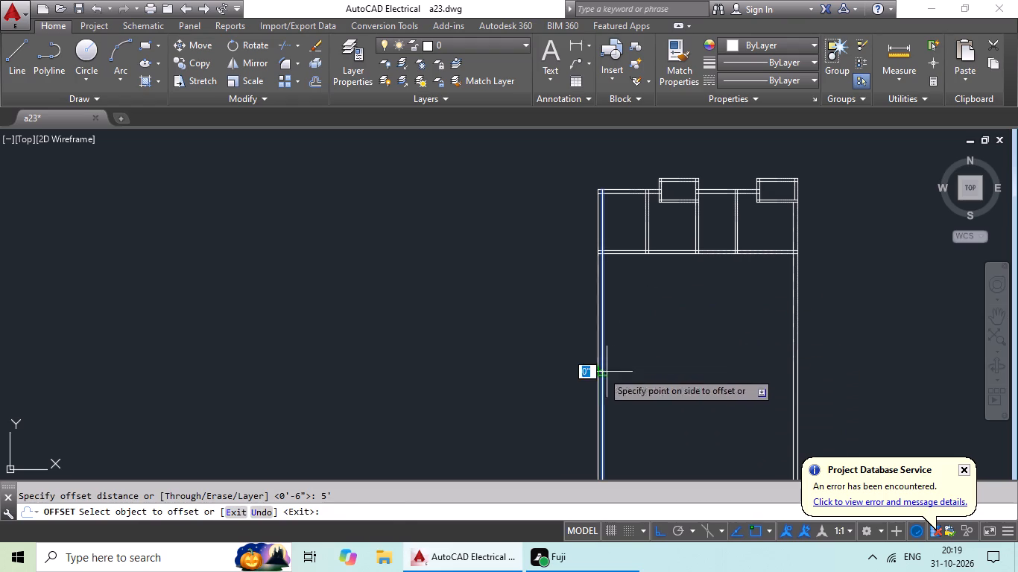
left_click(658, 358)
scroll(677, 266, "up", 3)
middle_click_drag(600, 260, 621, 397)
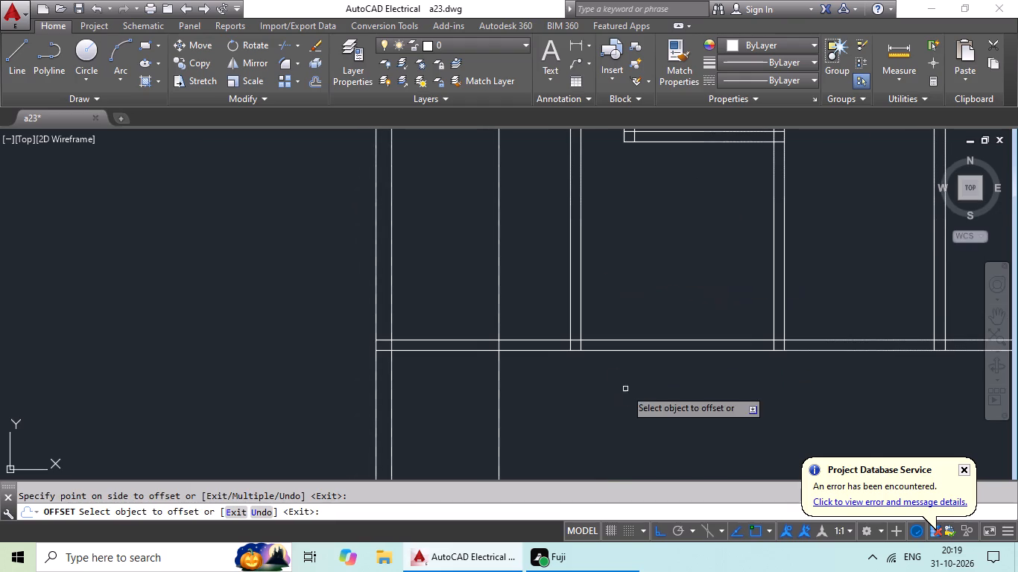
key("Escape")
key("Escape")
scroll(505, 425, "up", 2)
key("Escape")
key("Escape")
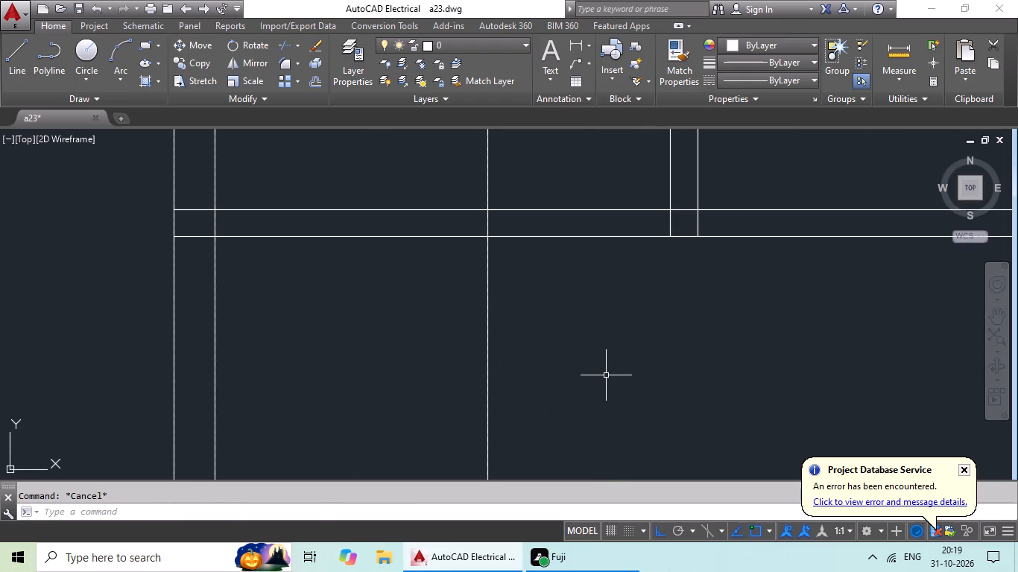
Offset the new vertical line 6" to the right to form a partition.
key("o")
key("Return")
key("6")
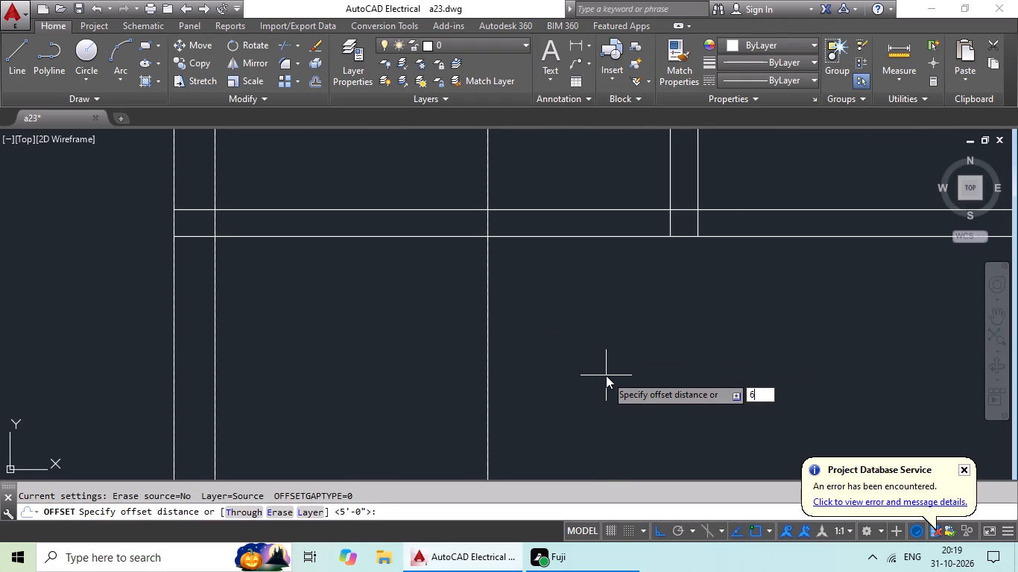
key("shift+quotedbl")
key("Return")
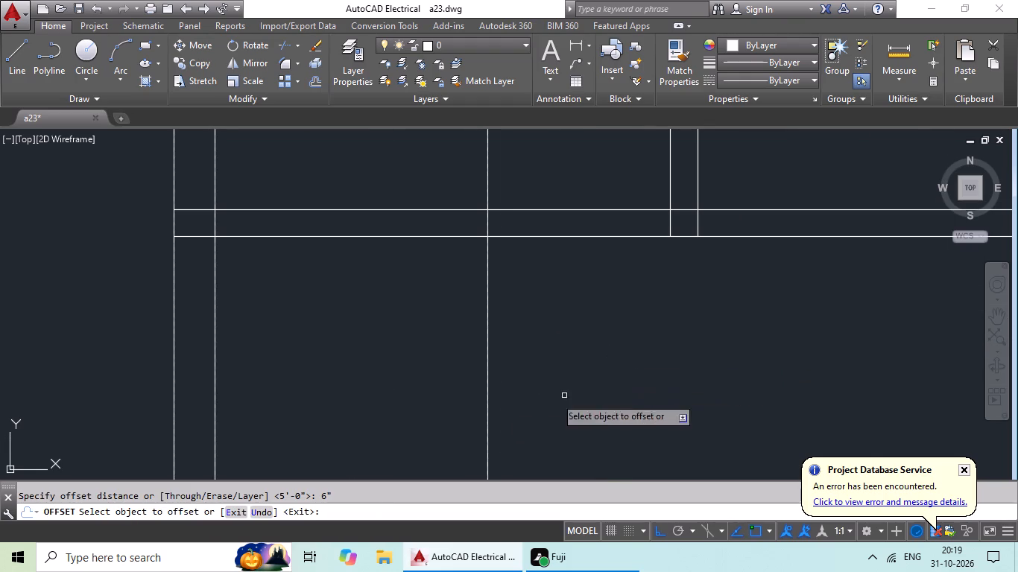
left_click(488, 416)
left_click(598, 378)
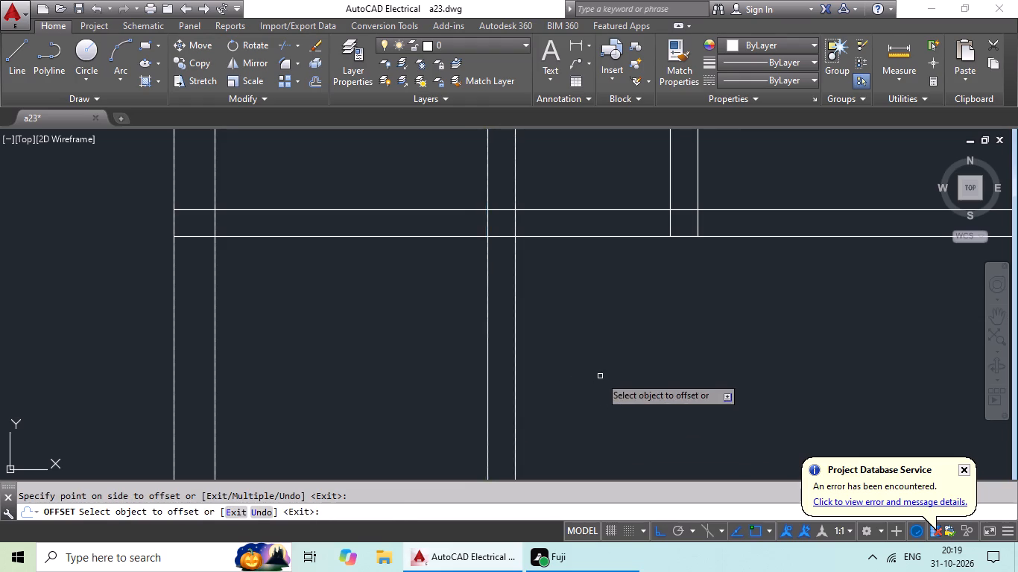
scroll(600, 376, "down", 2)
middle_click_drag(600, 374, 458, 451)
key("Escape")
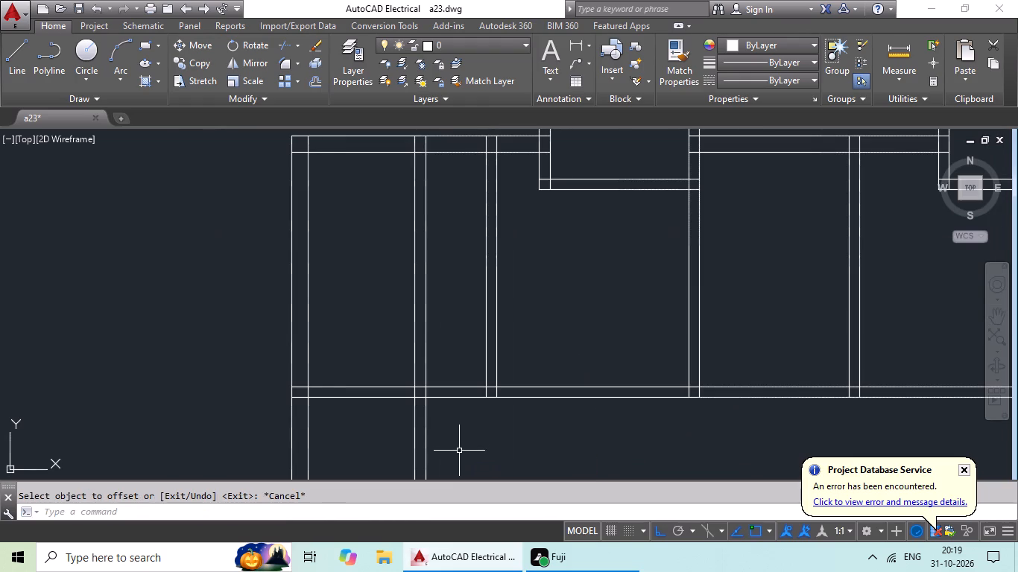
key("Escape")
Trim the new vertical partition's two lines where they pass through the thickness of the horizontal cross partition.
type("tr")
key("space")
key("space")
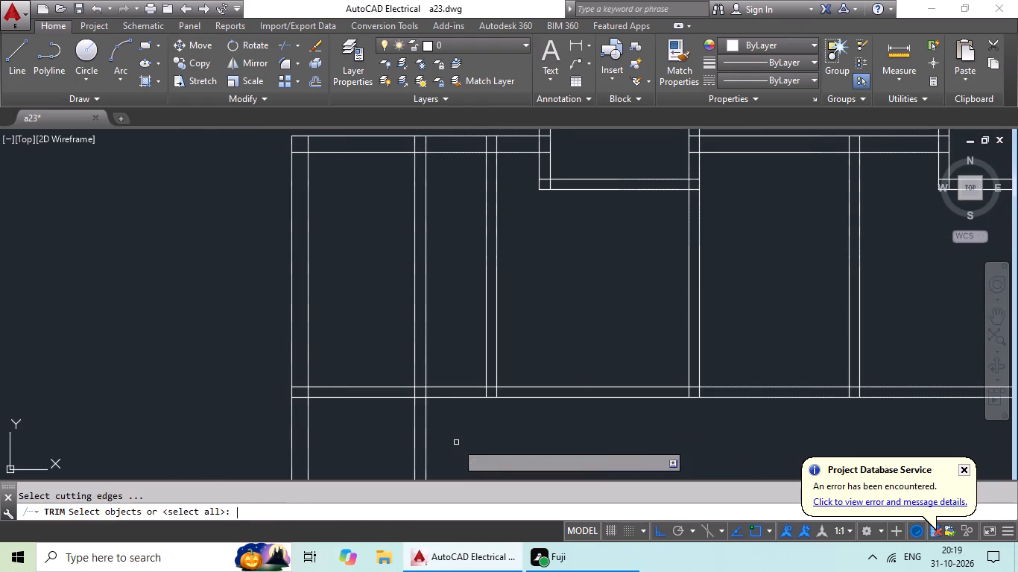
scroll(436, 396, "up", 4)
left_click_drag(443, 371, 297, 377)
left_click(294, 378)
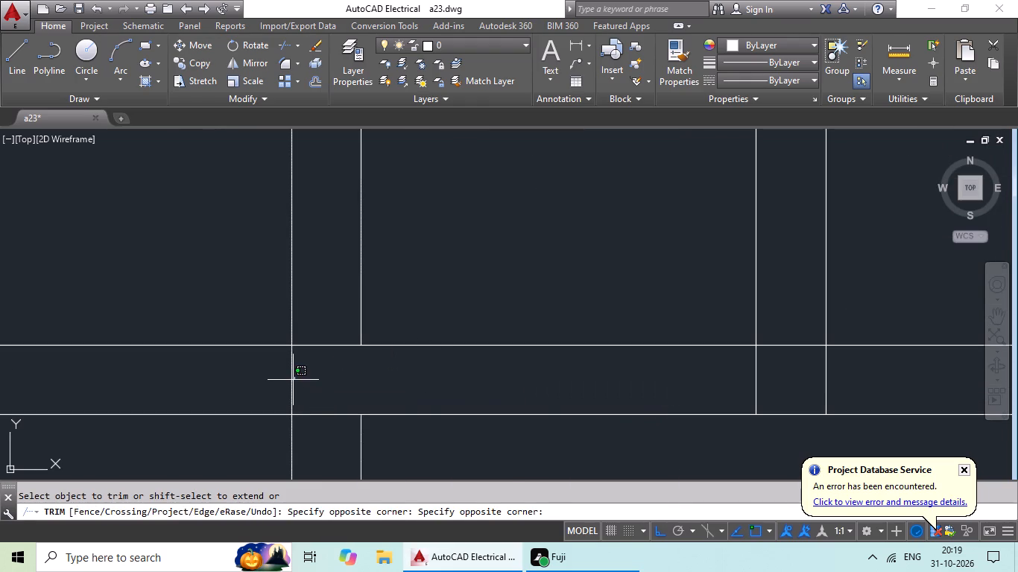
left_click_drag(346, 369, 215, 385)
left_click_drag(294, 370, 307, 372)
left_click_drag(323, 372, 195, 378)
left_click_drag(312, 375, 345, 379)
left_click_drag(350, 379, 221, 393)
left_click_drag(380, 371, 247, 380)
left_click_drag(247, 380, 259, 378)
scroll(466, 303, "down", 3)
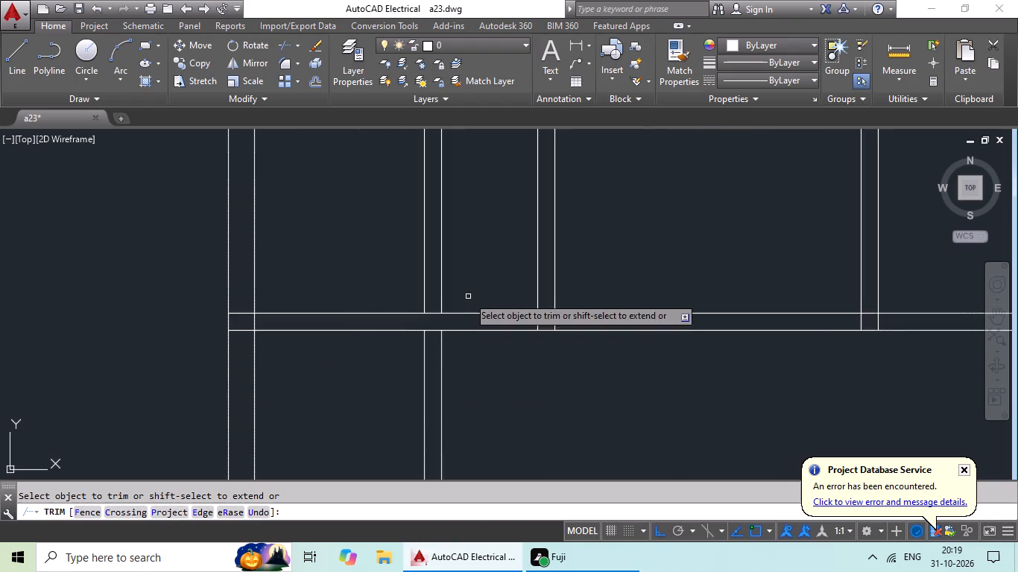
Trim the new partition's two lines within the top-left room, between the cross partition and the top wall's inner line.
middle_click_drag(472, 287, 451, 400)
left_click_drag(460, 301, 342, 387)
scroll(405, 351, "down", 1)
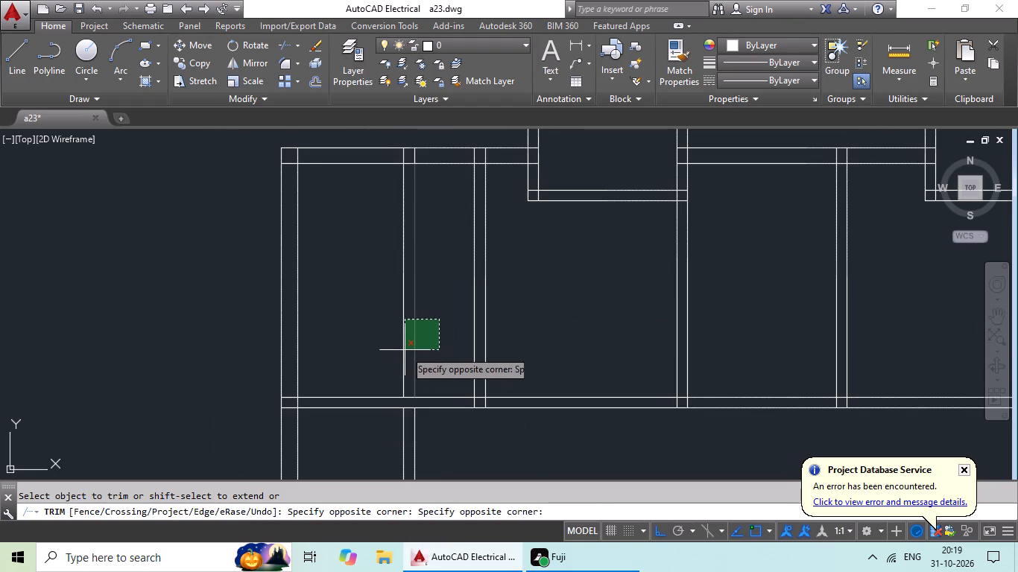
left_click(371, 356)
middle_click_drag(408, 313, 417, 442)
key("Escape")
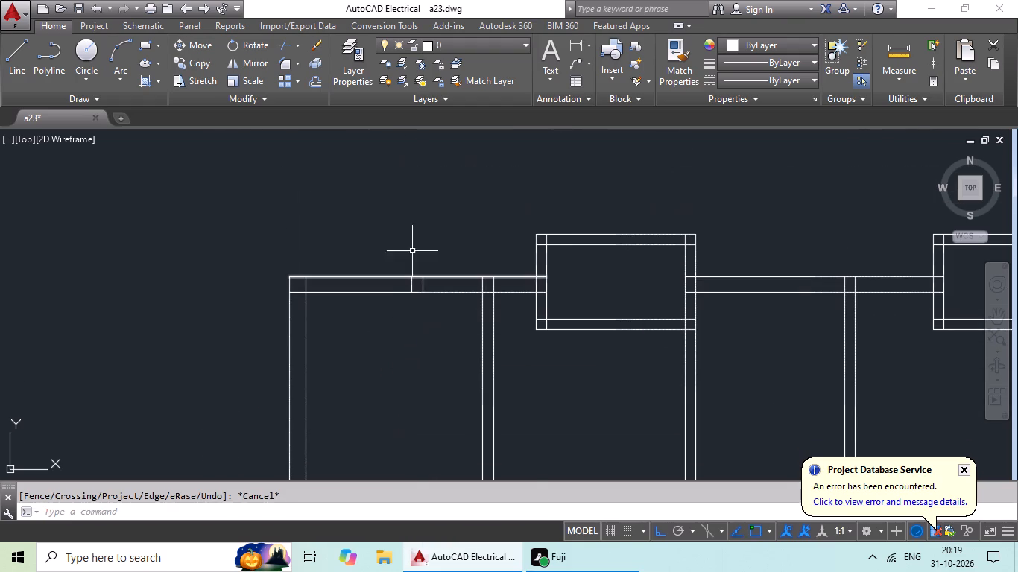
Erase the two short leftover partition segments within the top outer wall's thickness, above the top-left room.
scroll(426, 282, "up", 5)
left_click_drag(471, 290, 227, 318)
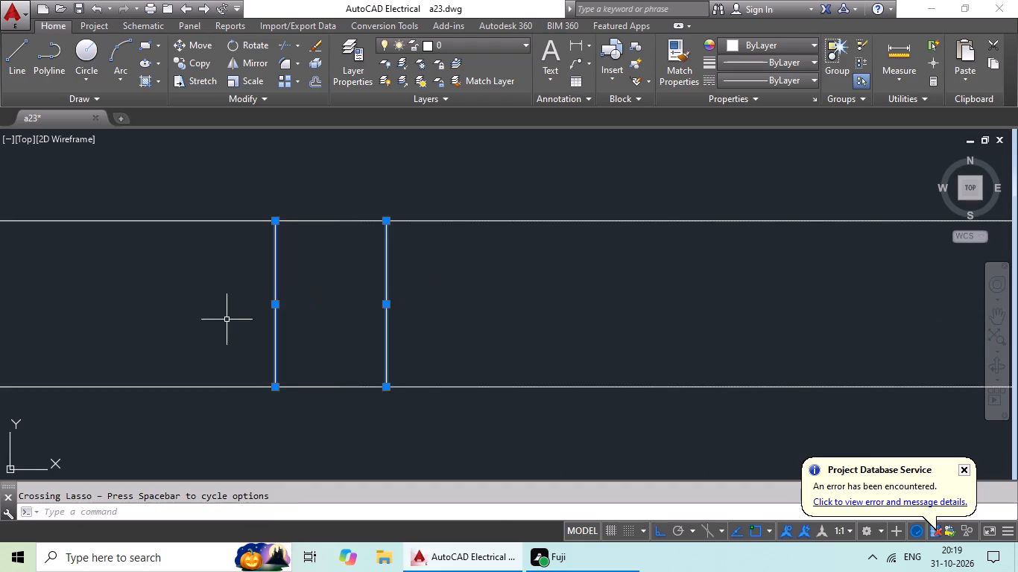
key("Delete")
Extend the lower-left vertical partition's two lines up to the upper line of the horizontal cross partition.
scroll(249, 320, "down", 5)
middle_click_drag(315, 407, 334, 206)
middle_click_drag(309, 276, 321, 241)
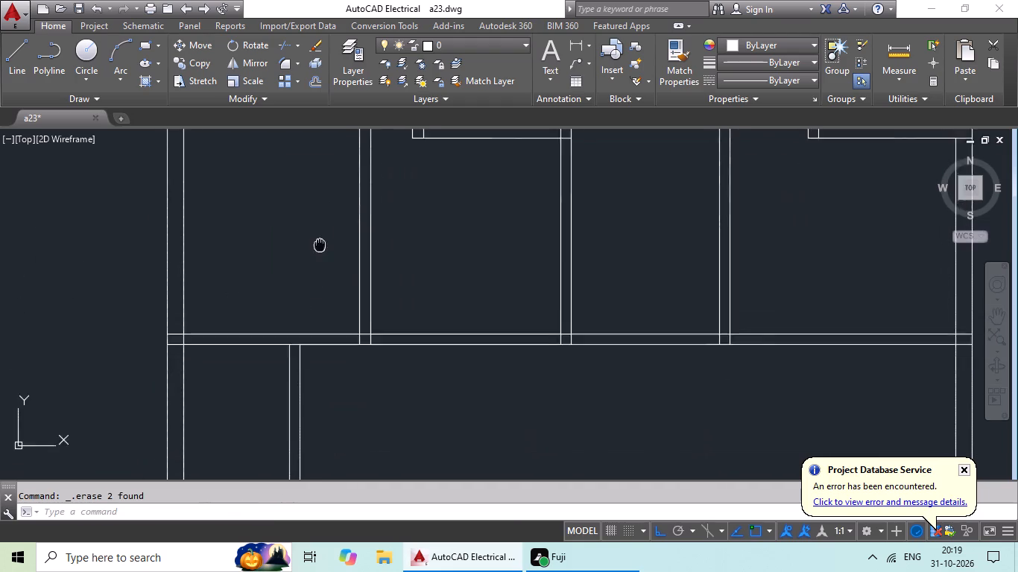
middle_click_drag(321, 241, 325, 232)
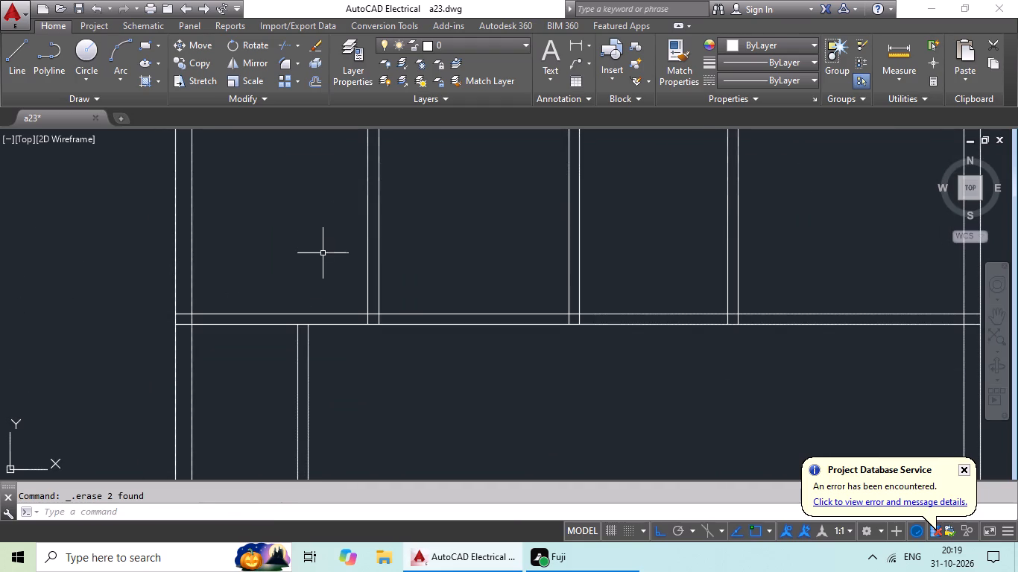
type("ex")
key("space")
key("space")
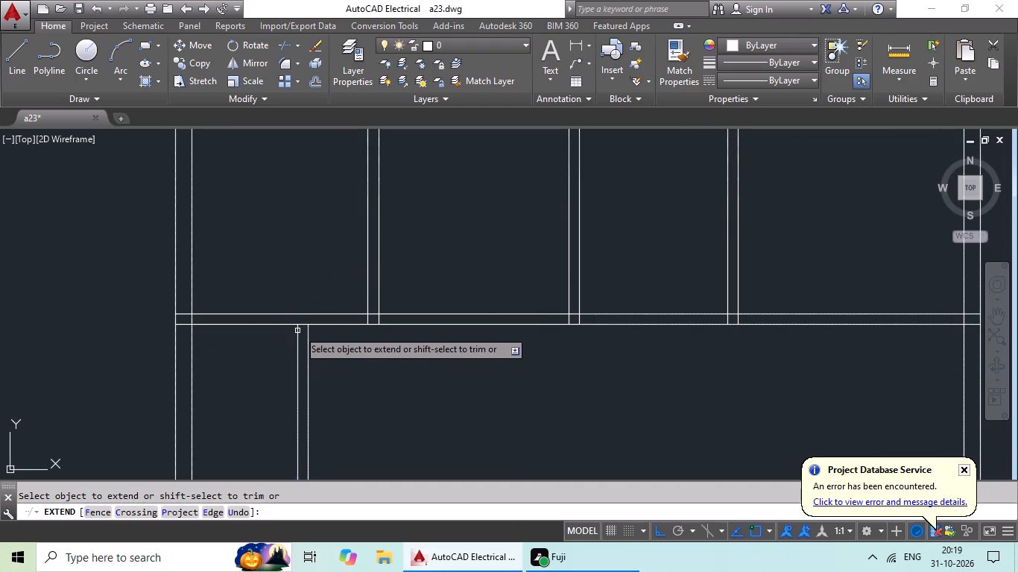
left_click_drag(298, 329, 297, 338)
left_click_drag(308, 332, 312, 346)
scroll(384, 354, "down", 1)
middle_click_drag(395, 378, 460, 312)
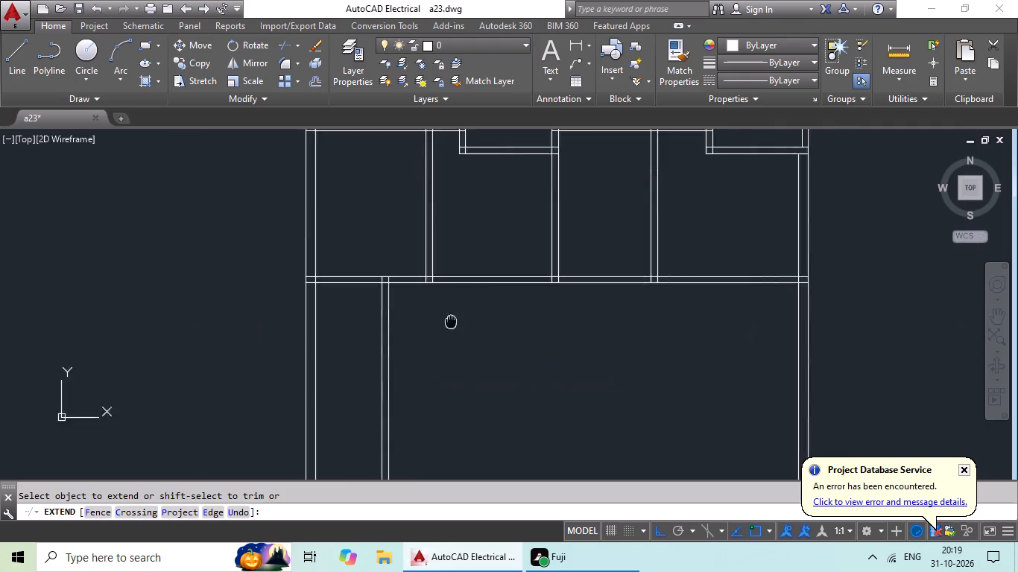
middle_click_drag(460, 312, 484, 285)
key("Escape")
key("Escape")
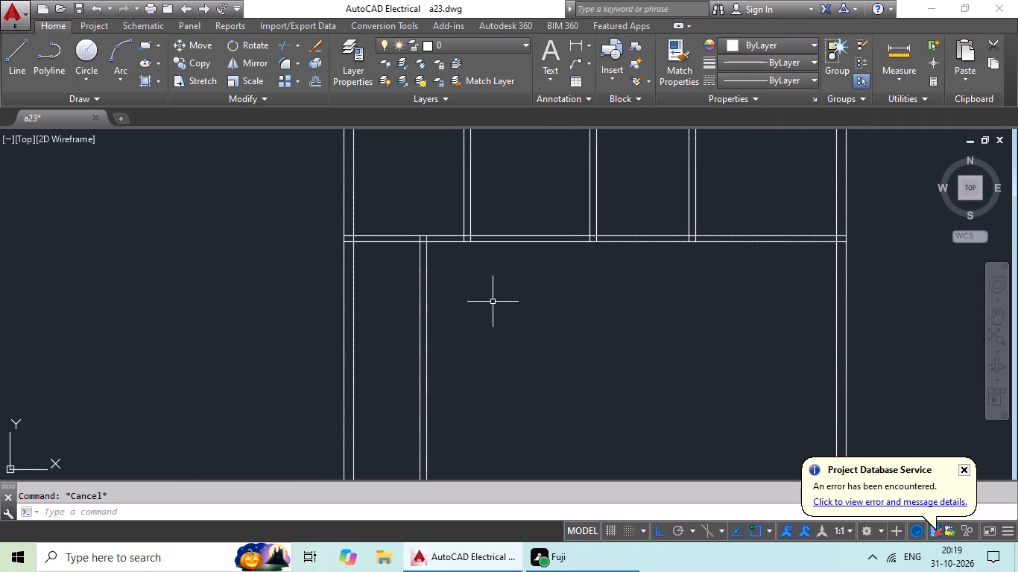
Offset the cross partition's lower line 5' downward, into the area below it.
key("o")
key("Return")
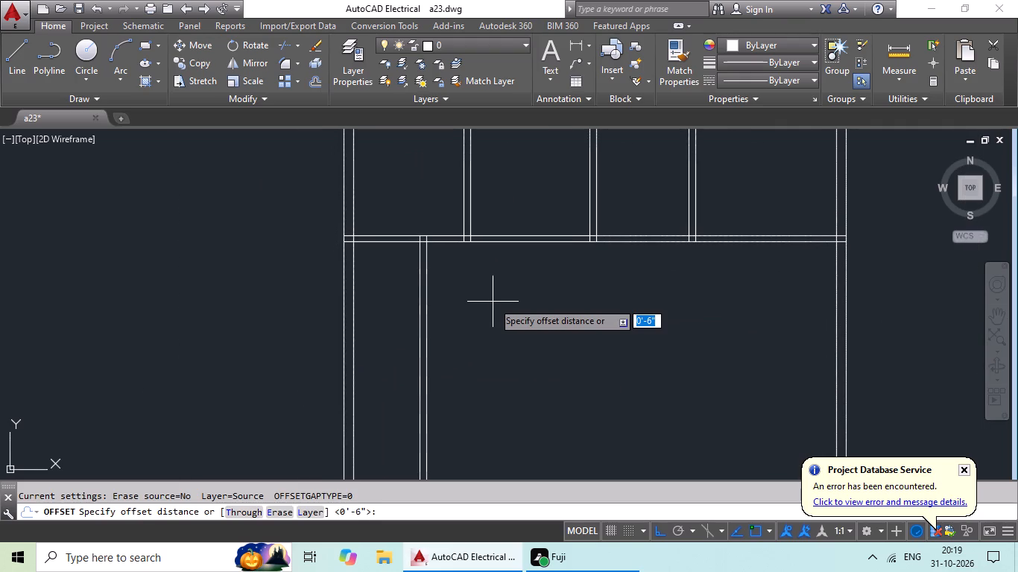
type("5'")
key("Return")
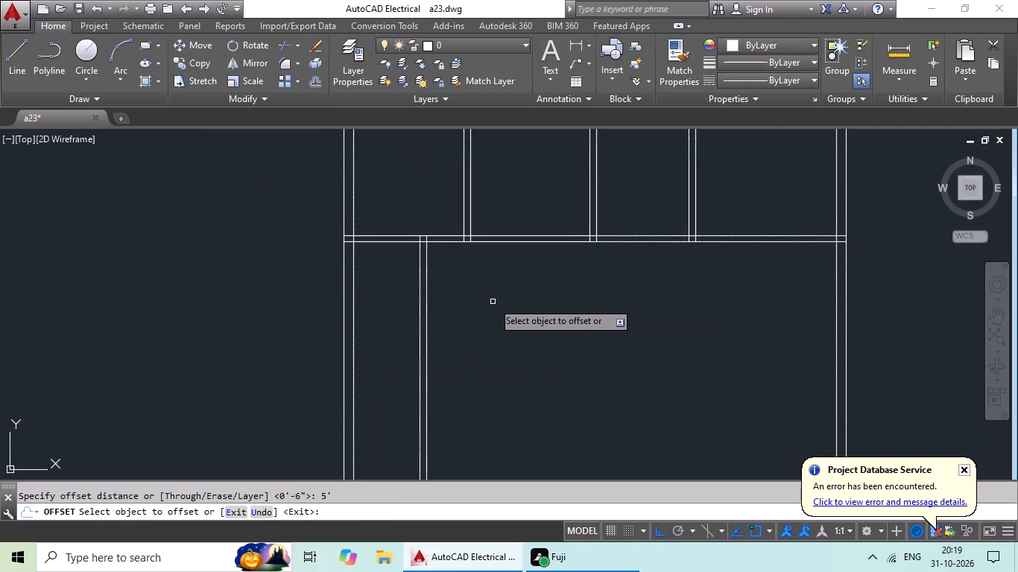
left_click_drag(395, 243, 396, 258)
left_click(400, 307)
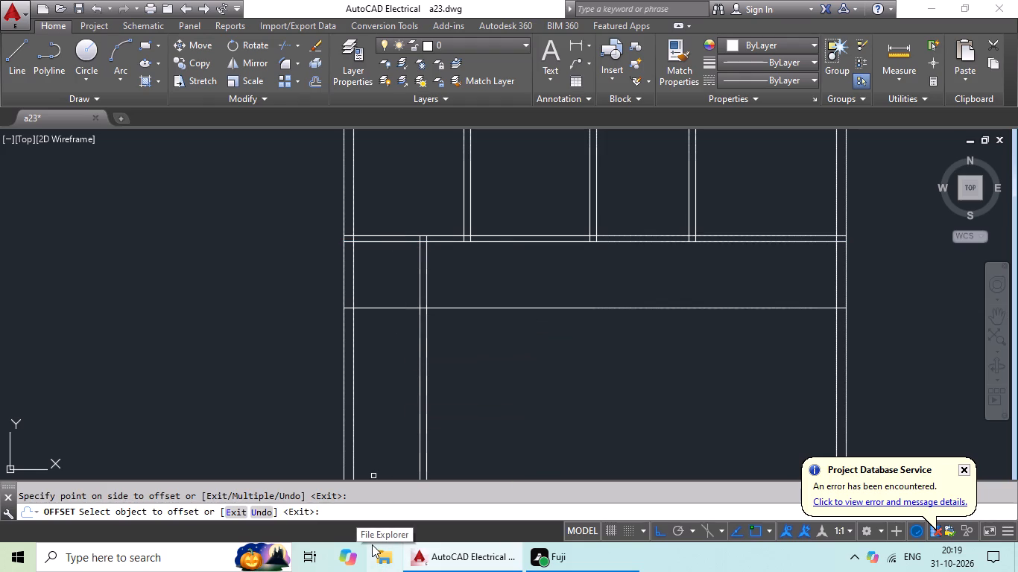
middle_click_drag(739, 408, 768, 375)
key("Escape")
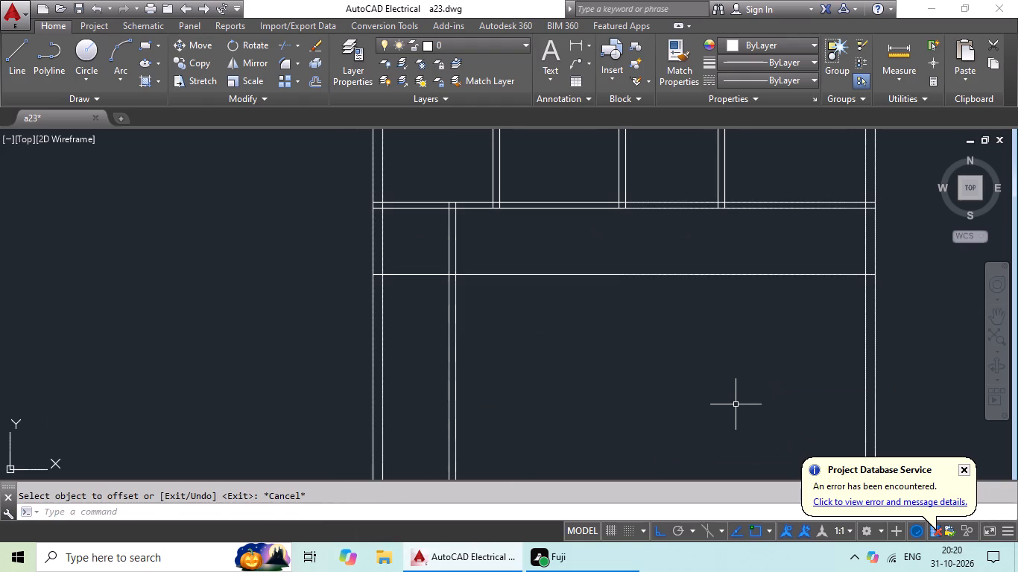
key("Escape")
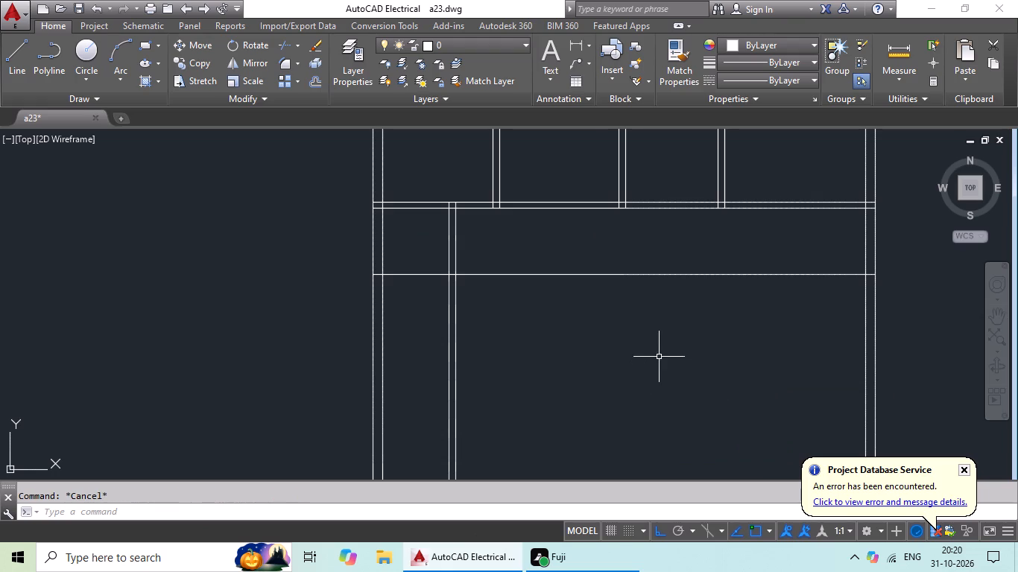
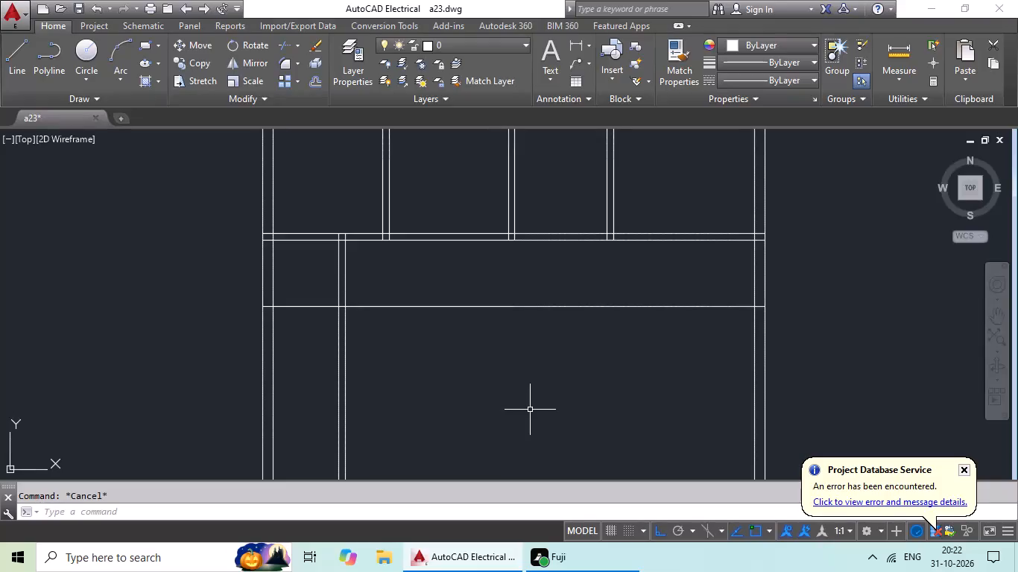
Offset the horizontal line below the row of upper rooms 6" downward to give the lower corridor wall its thickness.
key("o")
key("Return")
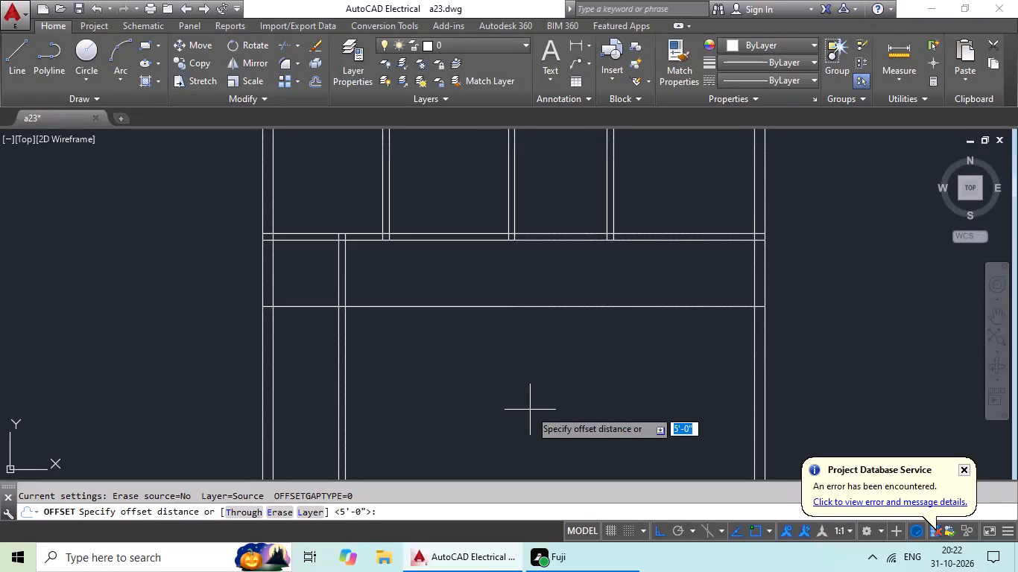
key("6")
key("shift+quotedbl")
key("Return")
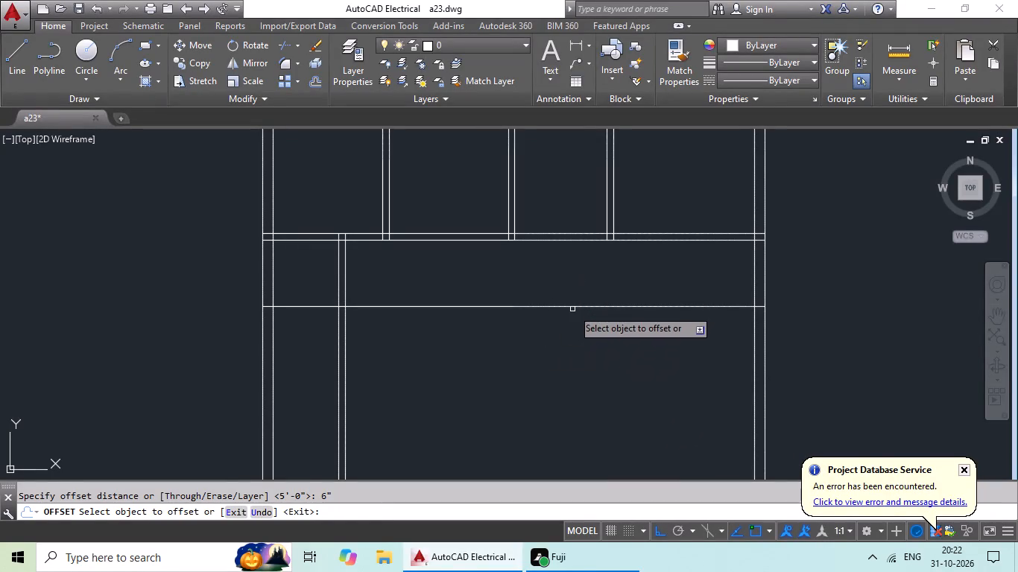
left_click_drag(575, 307, 575, 314)
left_click(567, 364)
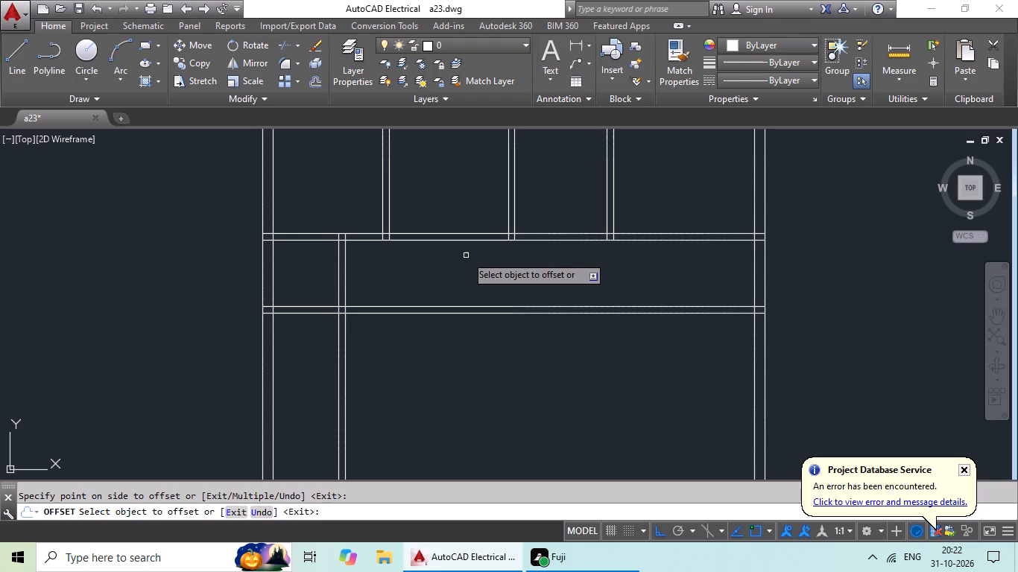
middle_click_drag(484, 268, 702, 287)
scroll(666, 349, "down", 2)
middle_click_drag(663, 352, 522, 352)
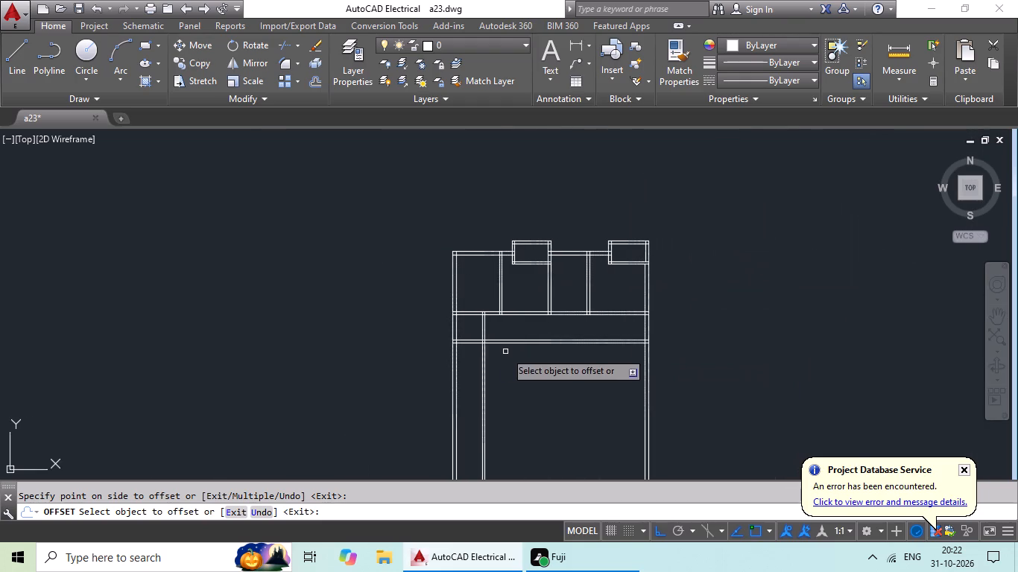
middle_click(502, 377)
scroll(505, 375, "up", 1)
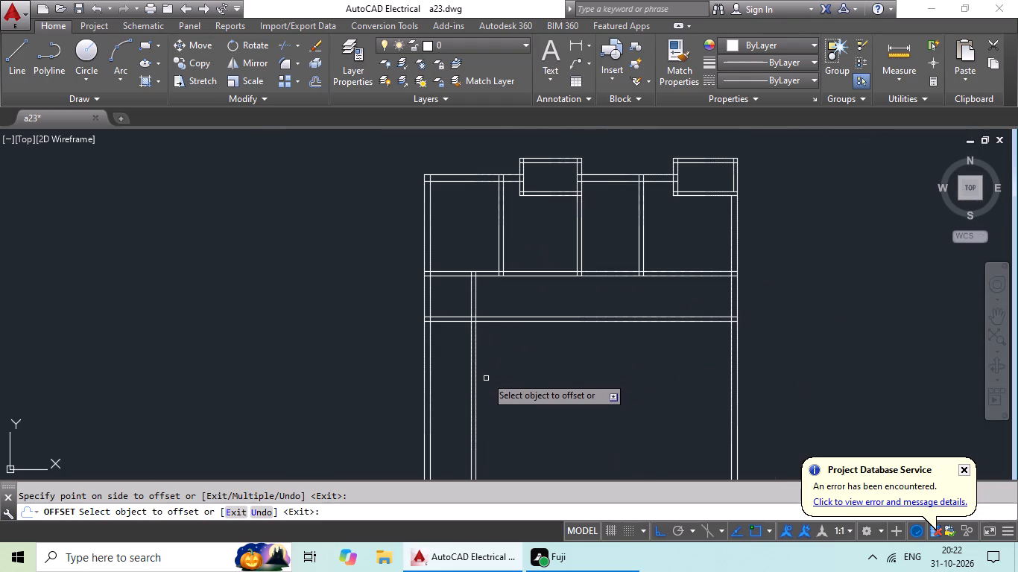
scroll(481, 355, "up", 3)
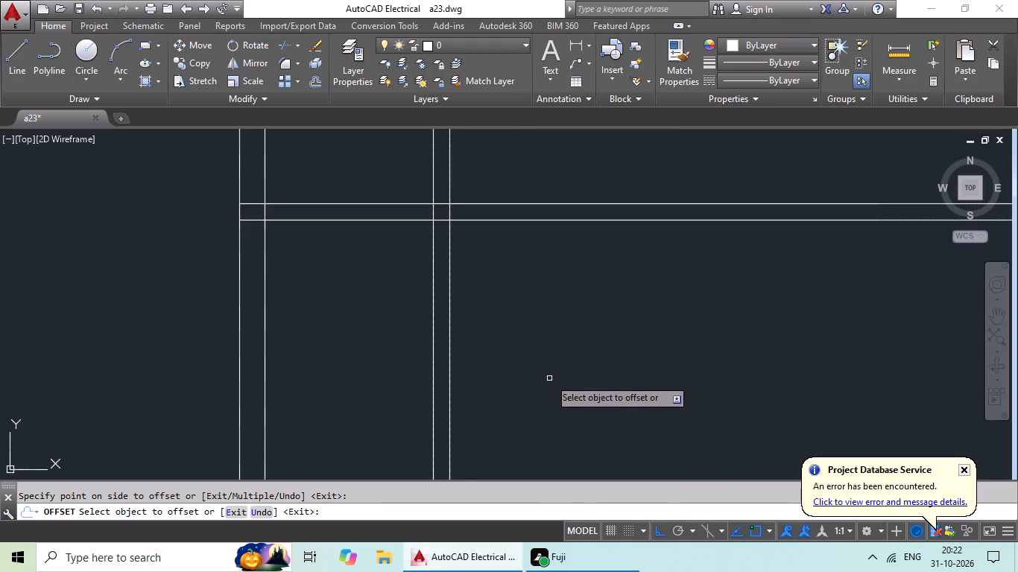
scroll(557, 379, "down", 2)
middle_click_drag(557, 372, 438, 437)
scroll(470, 412, "down", 2)
middle_click_drag(470, 410, 483, 346)
scroll(456, 393, "up", 3)
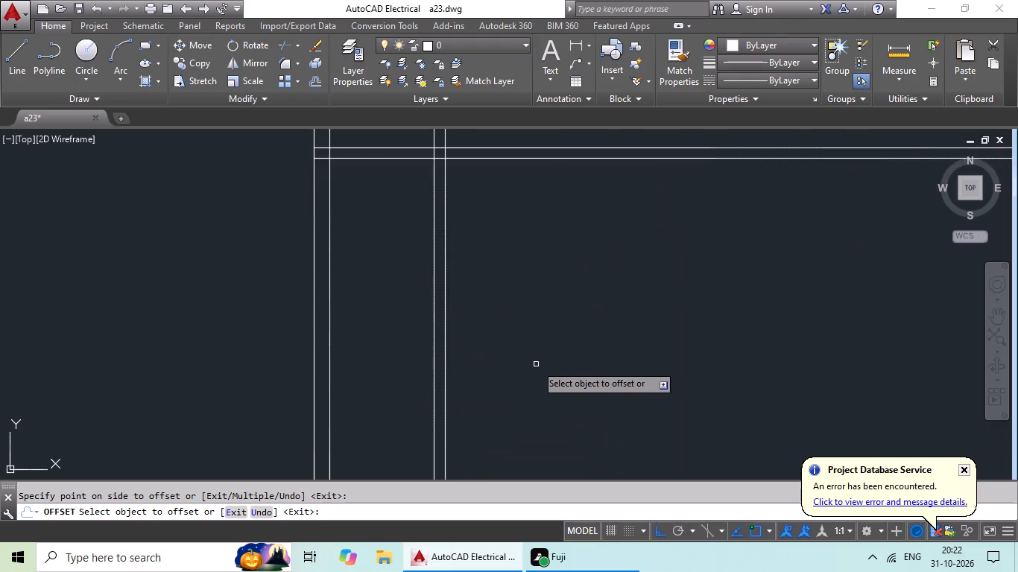
middle_click_drag(535, 363, 498, 427)
middle_click(478, 460)
key("Escape")
Trim the left partition's two vertical lines where they run below the lower corridor wall.
key("t")
key("r")
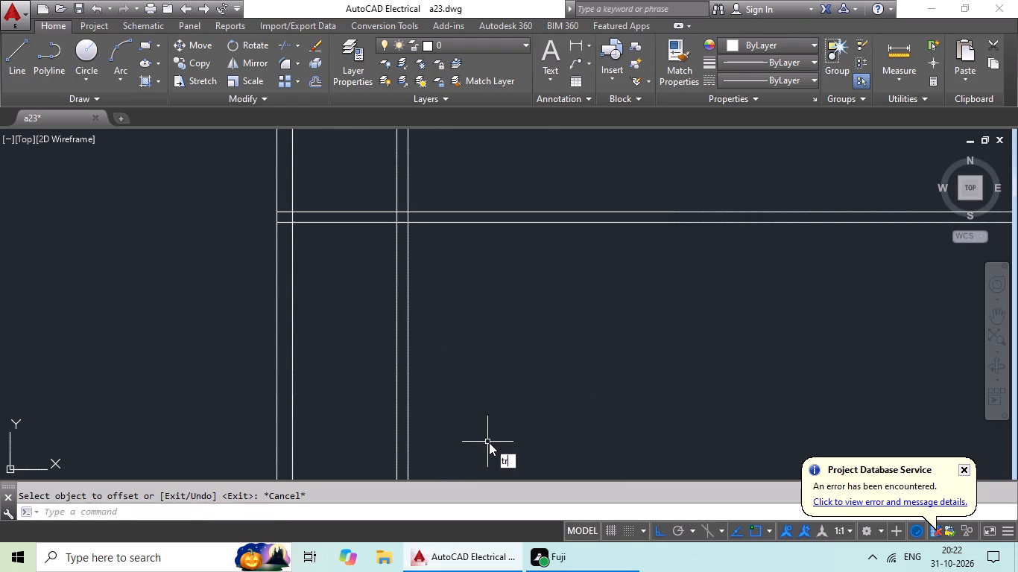
key("space")
key("space")
left_click_drag(481, 298, 370, 450)
scroll(551, 386, "down", 4)
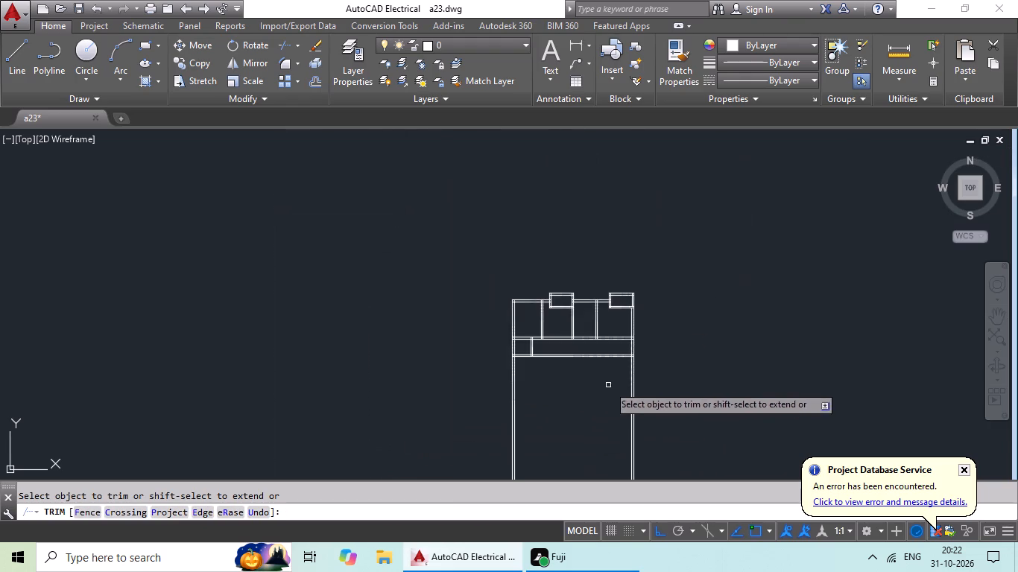
middle_click_drag(606, 390, 502, 440)
scroll(508, 417, "up", 4)
middle_click_drag(508, 417, 676, 385)
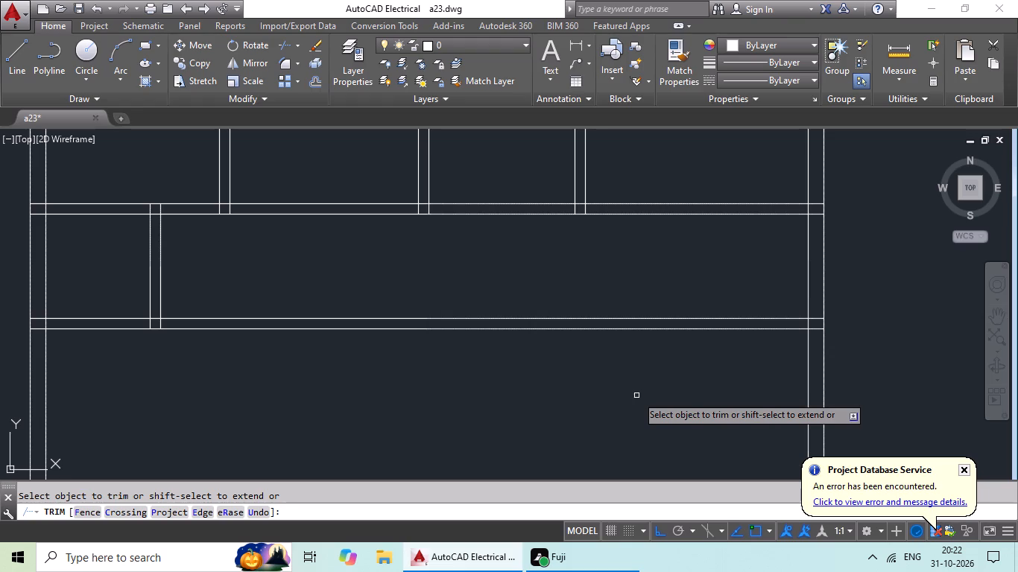
key("Escape")
key("Escape")
Offset the inner line of the right outer wall 5' inward.
key("o")
key("Return")
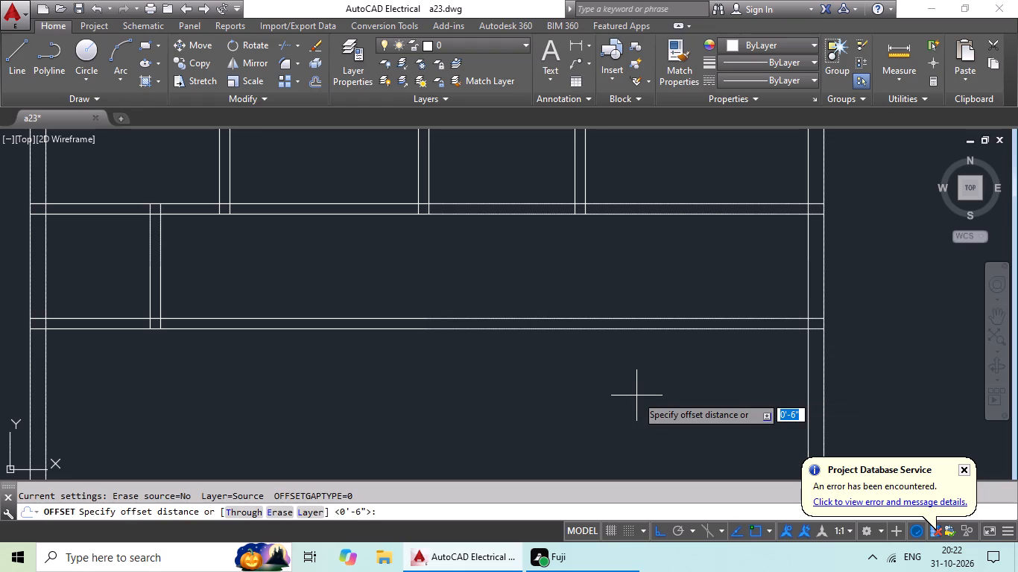
key("5")
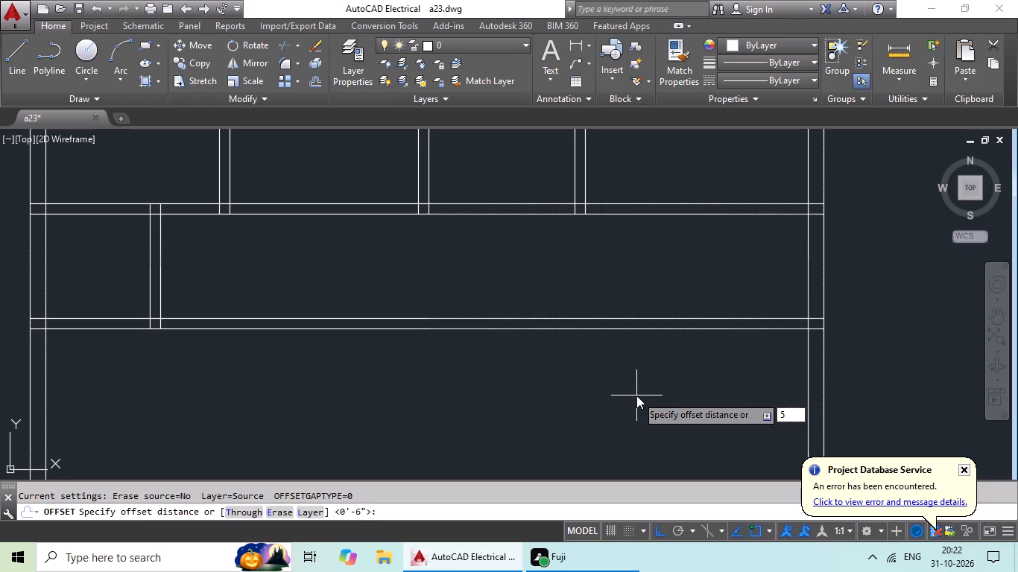
key("apostrophe")
key("Return")
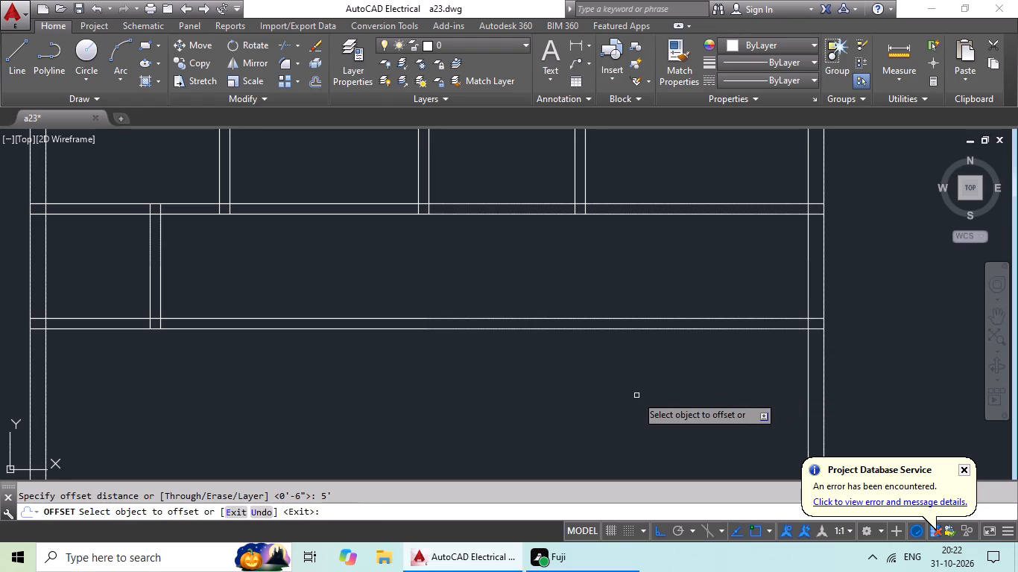
left_click(809, 253)
left_click(627, 349)
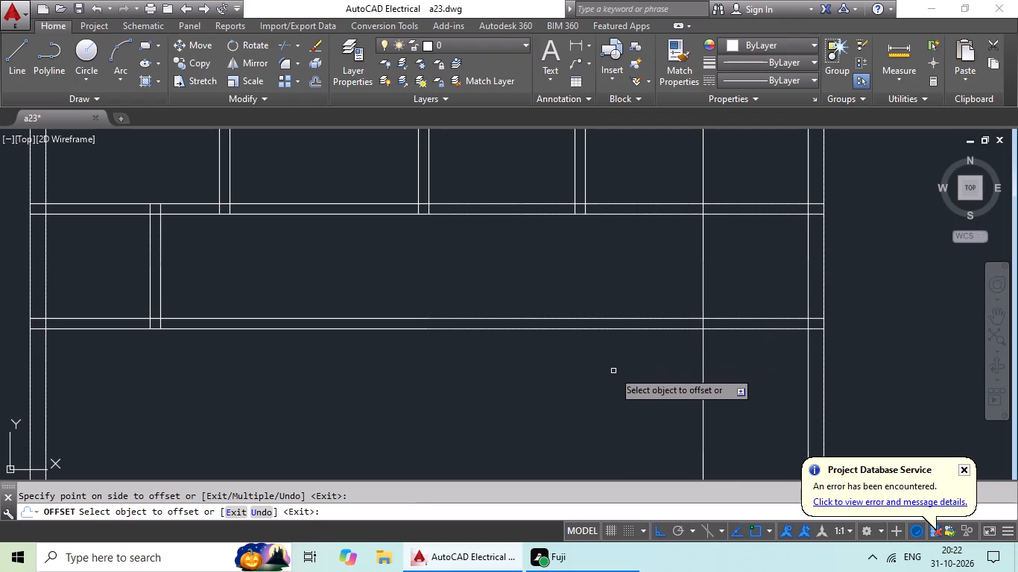
key("Escape")
key("Escape")
key("Escape")
key("Escape")
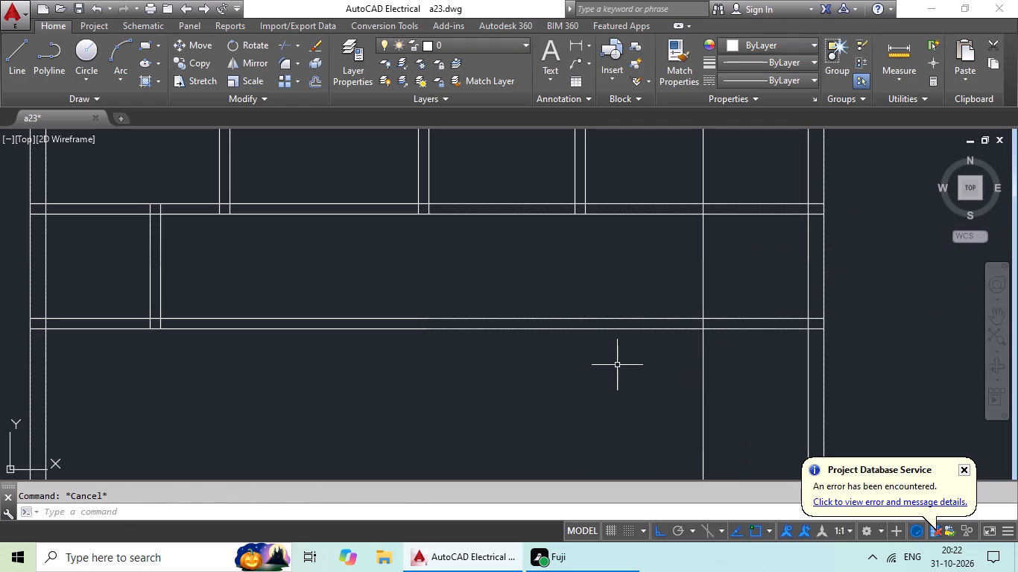
Offset the new vertical line near the right outer wall 6" to the left to form a partition.
key("o")
key("Return")
type("6\"")
key("Return")
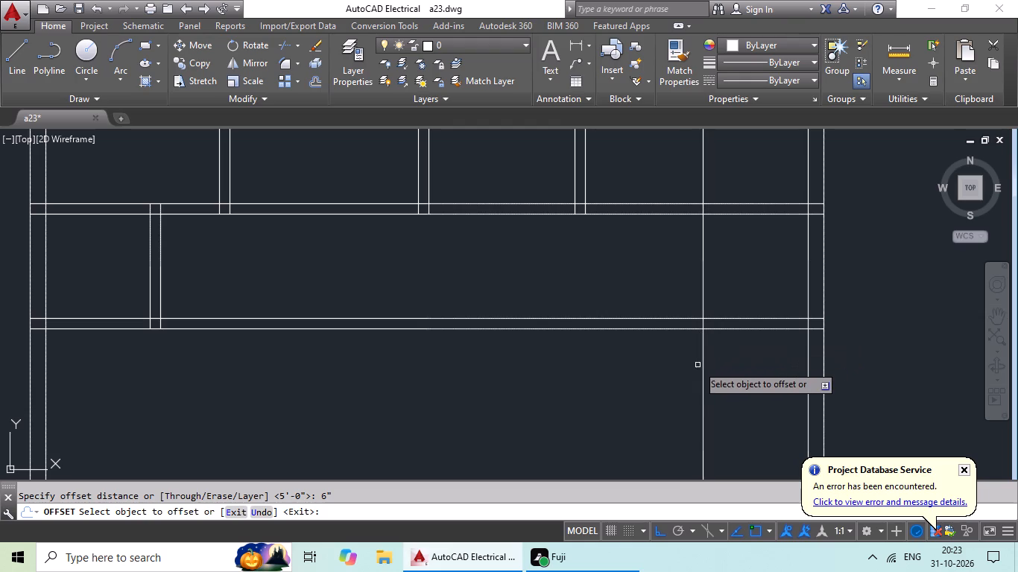
left_click_drag(703, 357, 697, 365)
left_click(677, 378)
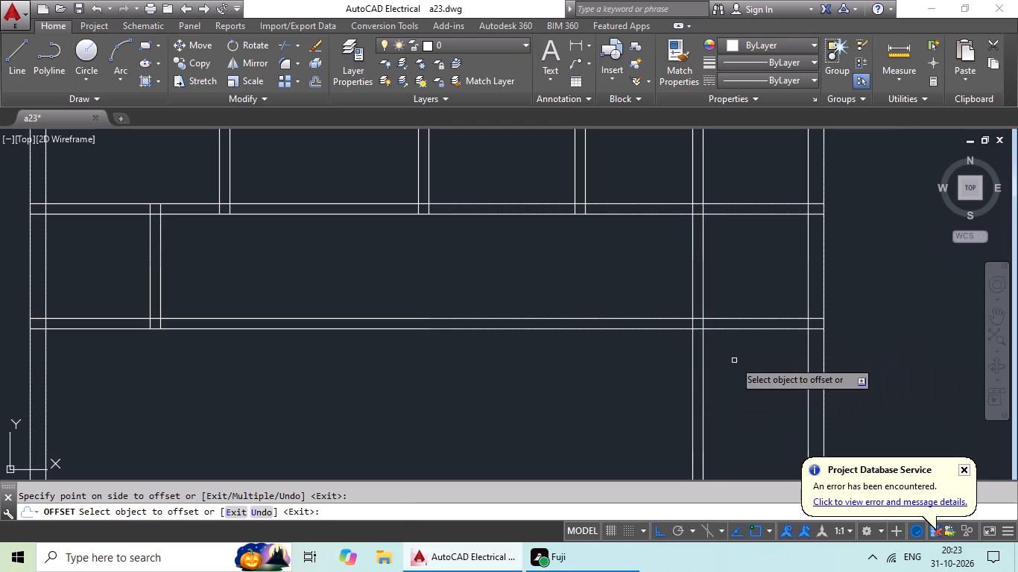
key("Escape")
Trim the right partition's two lines below the lower corridor wall and above the upper corridor wall.
type("tr")
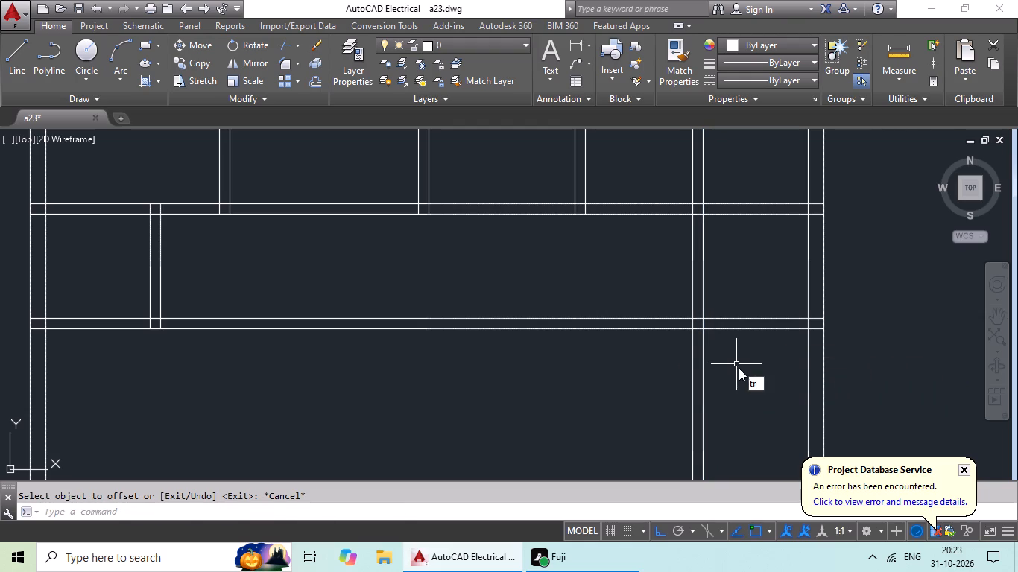
key("space")
key("space")
scroll(781, 397, "up", 1)
scroll(527, 281, "up", 1)
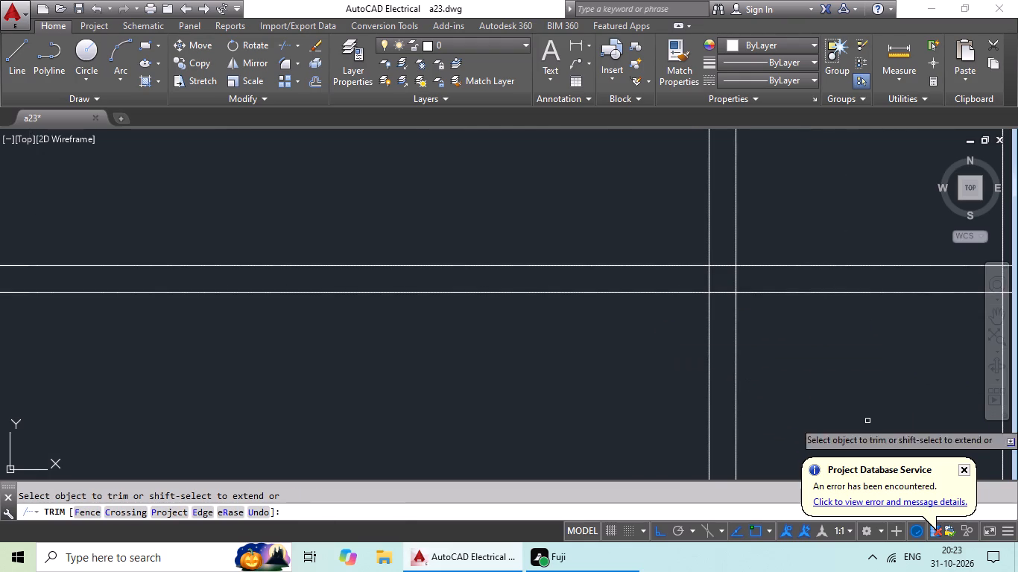
scroll(758, 336, "up", 2)
left_click_drag(782, 302, 553, 444)
left_click_drag(554, 443, 559, 433)
scroll(598, 311, "down", 1)
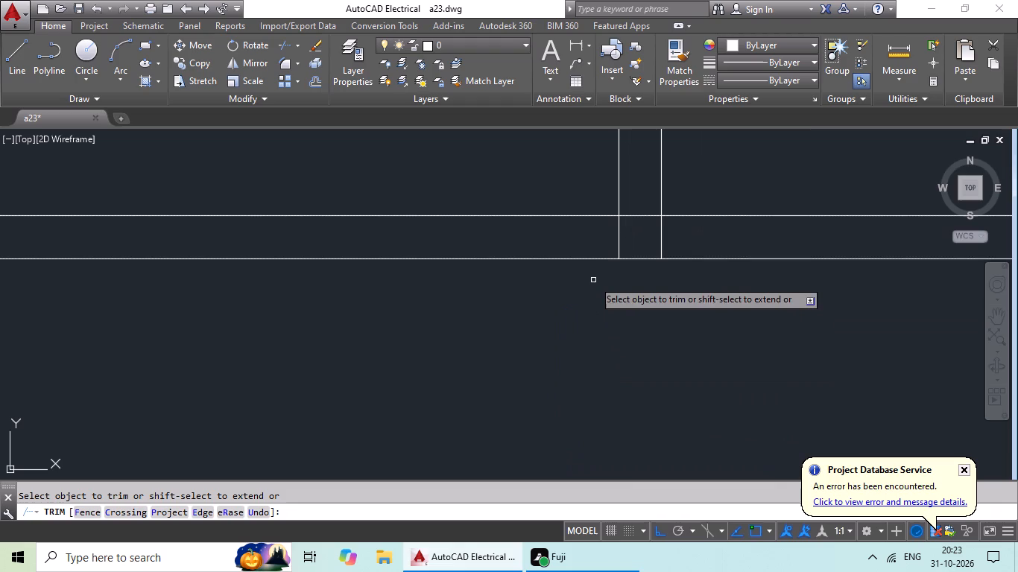
scroll(591, 249, "down", 2)
middle_click_drag(645, 183, 532, 470)
left_click_drag(564, 258, 468, 298)
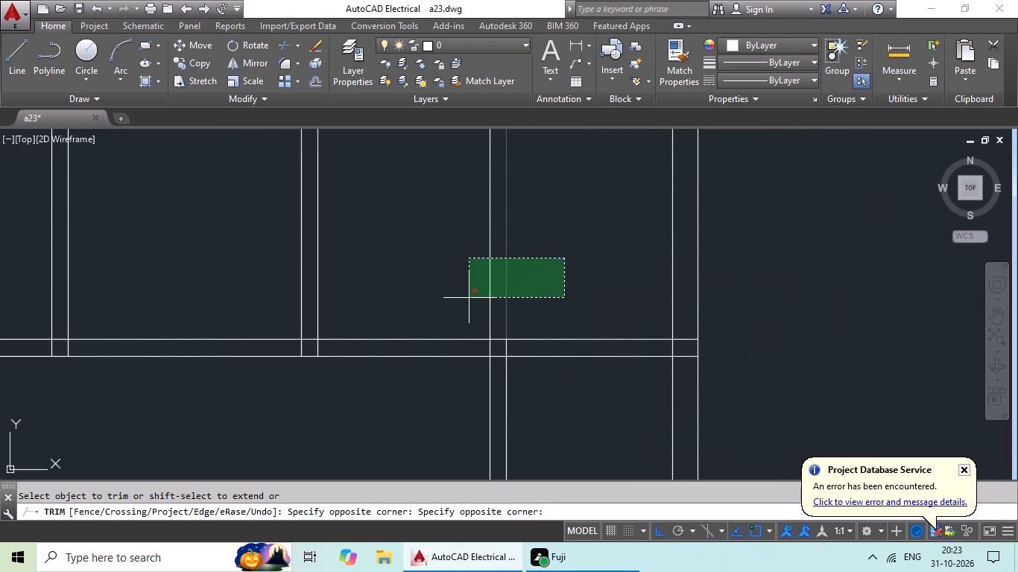
left_click_drag(468, 298, 467, 299)
scroll(535, 270, "down", 3)
scroll(519, 409, "up", 2)
middle_click_drag(519, 407, 666, 351)
scroll(666, 351, "down", 3)
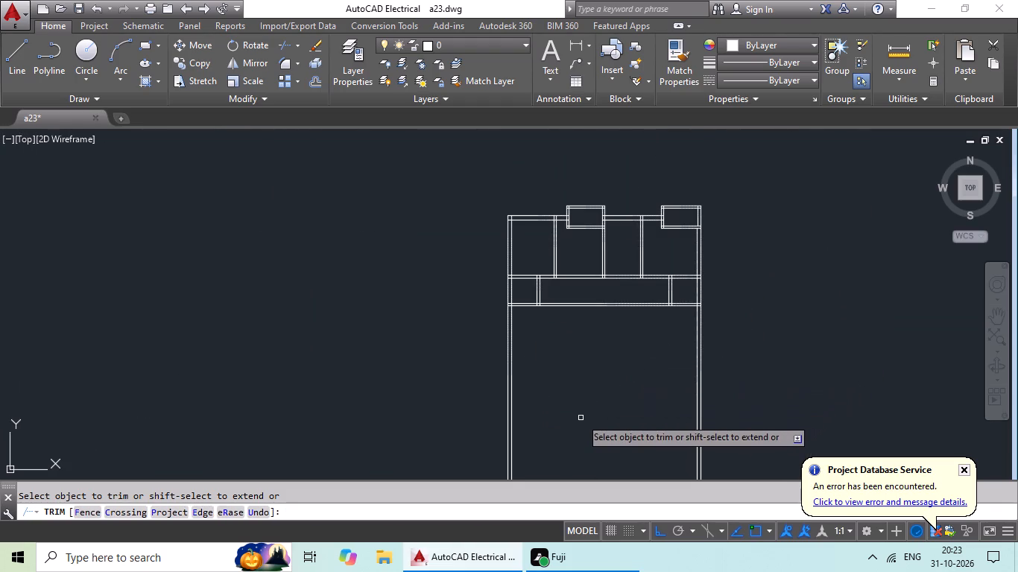
middle_click_drag(566, 407, 558, 448)
key("Escape")
key("Escape")
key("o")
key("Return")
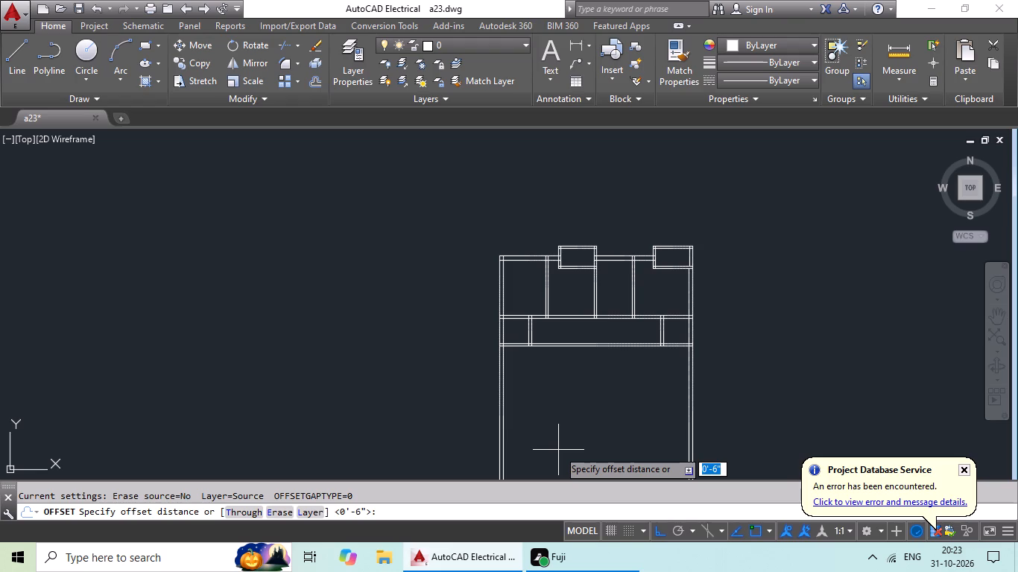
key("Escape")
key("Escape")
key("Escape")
Offset the inner line of the left outer wall 5'4" inward.
key("o")
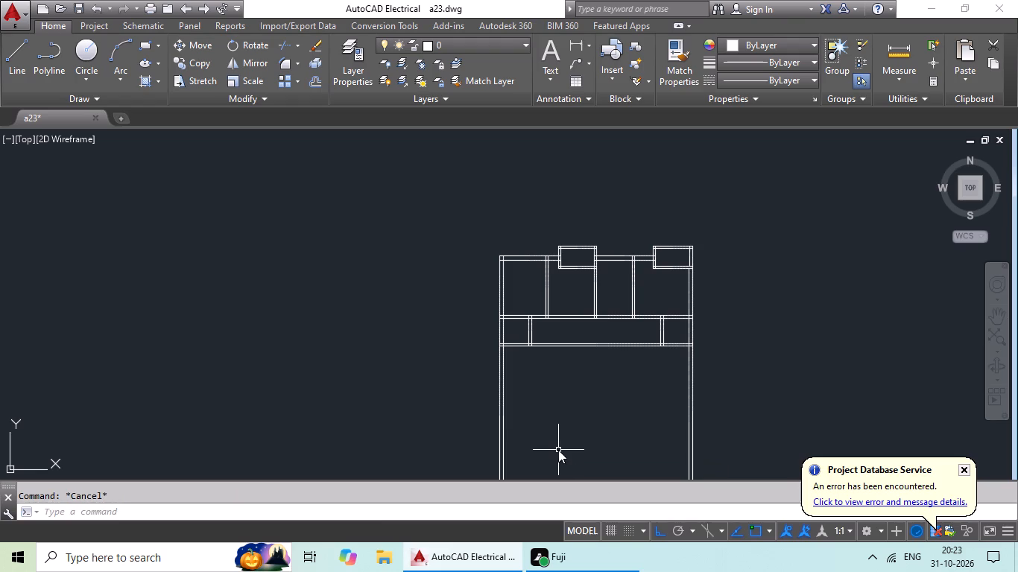
key("Return")
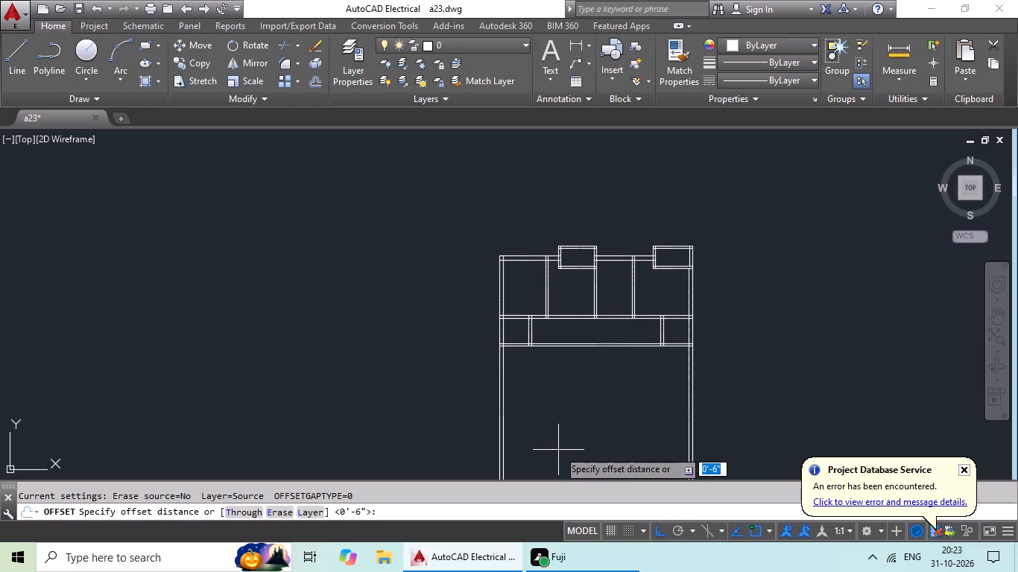
type("5'")
type("4\"")
key("Return")
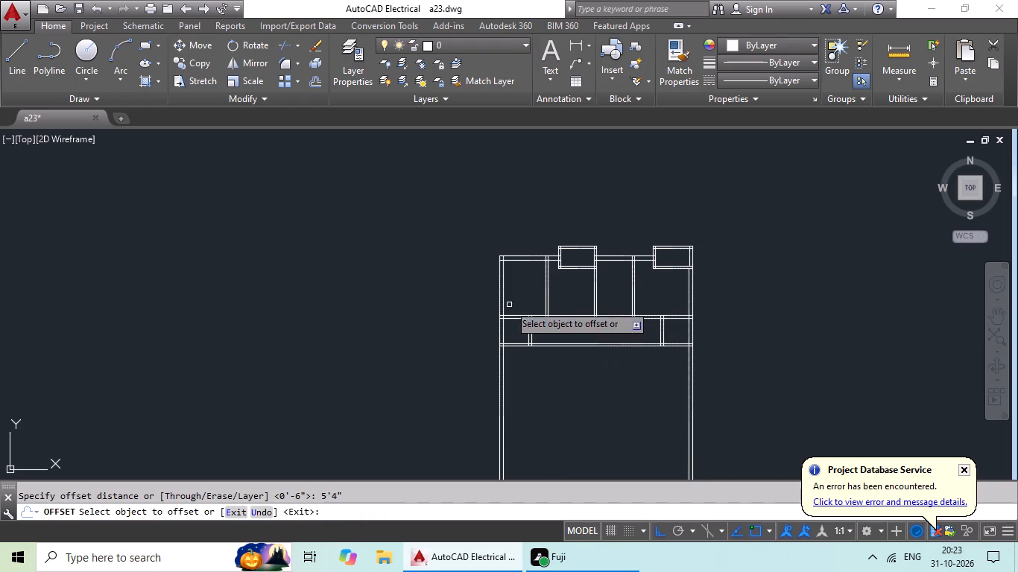
scroll(534, 386, "up", 3)
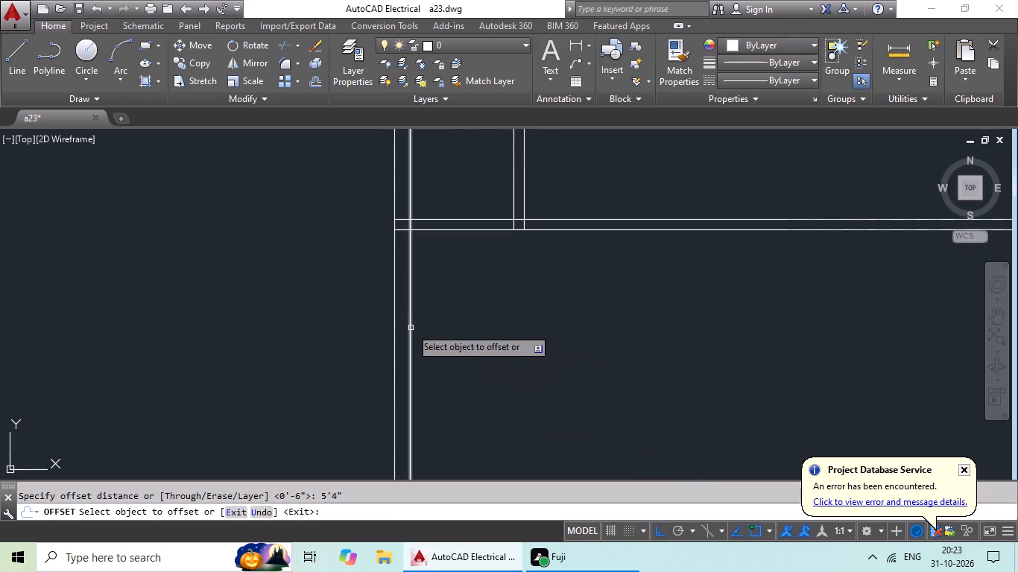
left_click_drag(410, 329, 439, 329)
left_click(556, 329)
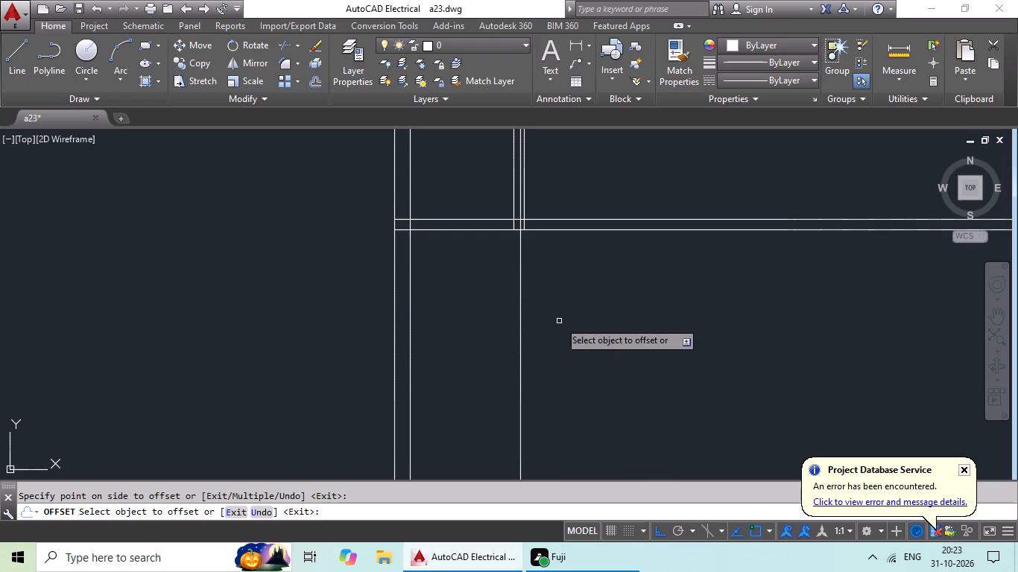
Examine how the new offset line sits against the left partition and the corridor walls.
scroll(559, 320, "down", 1)
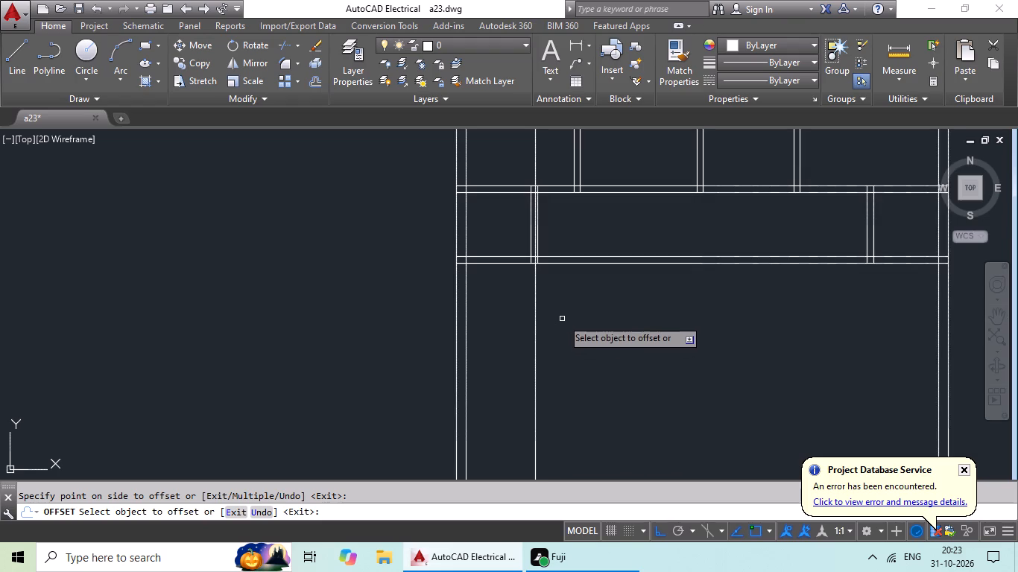
middle_click(569, 317)
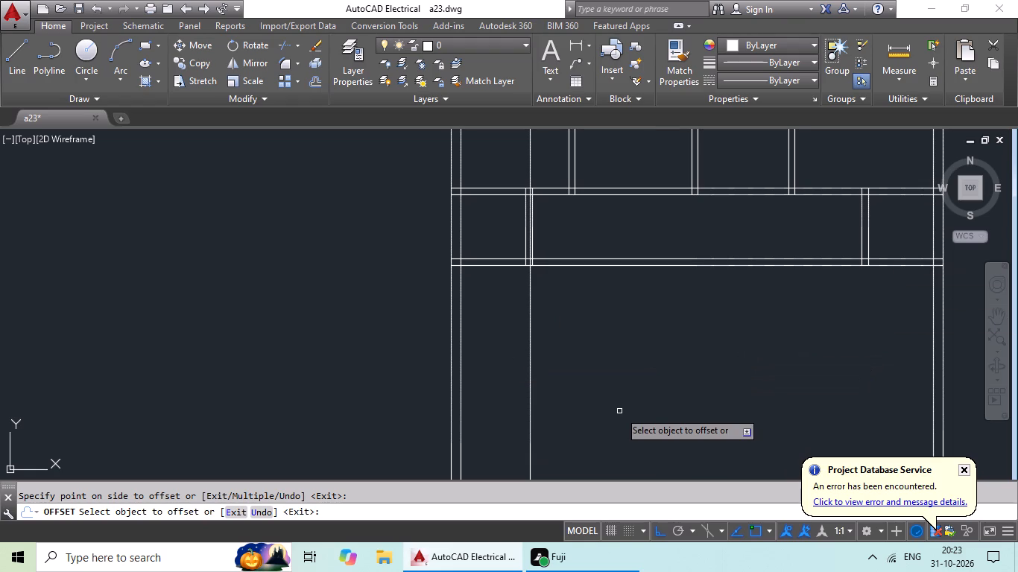
scroll(629, 414, "down", 3)
middle_click_drag(619, 419, 551, 451)
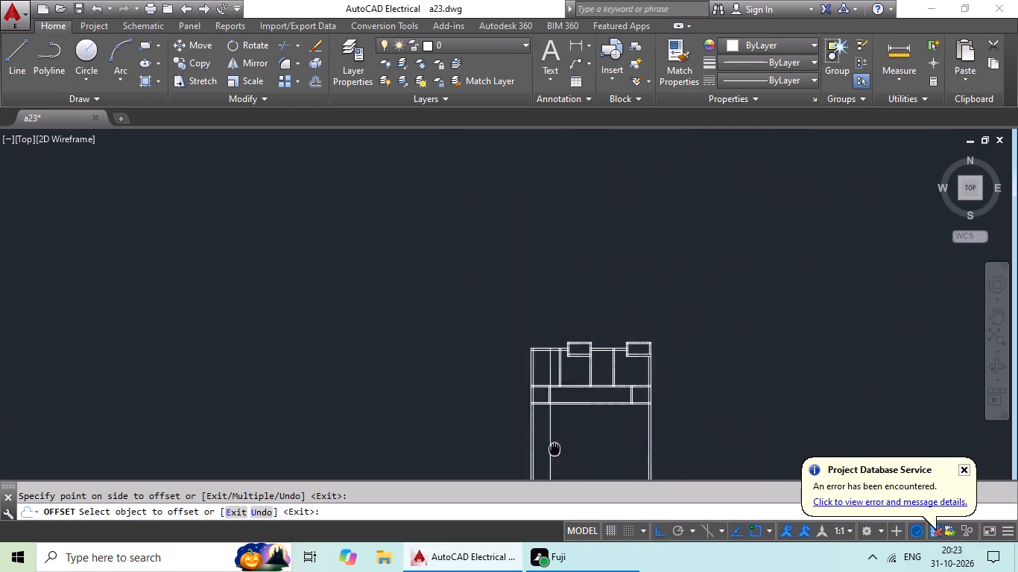
middle_click_drag(551, 451, 541, 454)
scroll(543, 451, "up", 2)
middle_click_drag(544, 446, 578, 403)
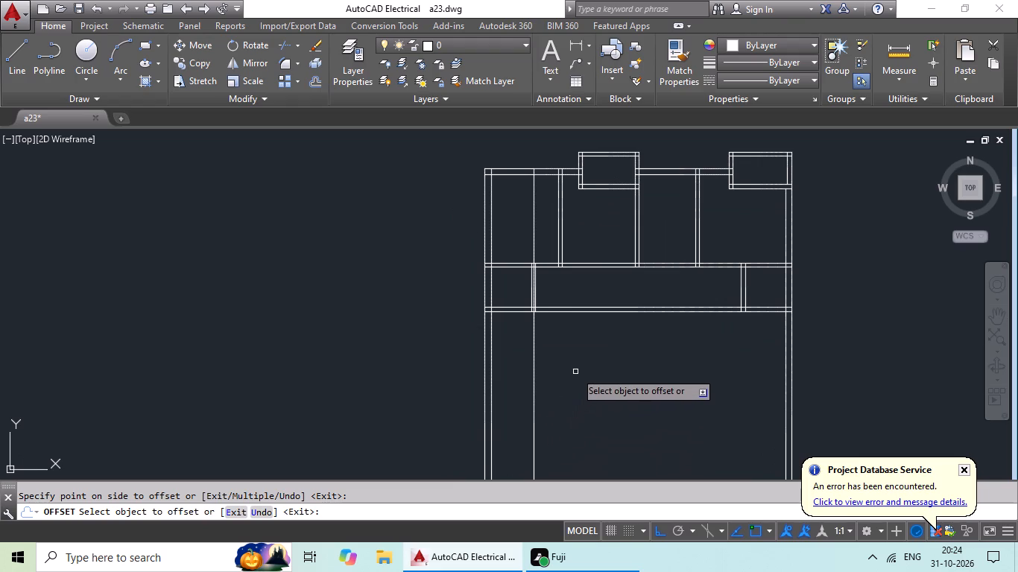
scroll(575, 369, "up", 1)
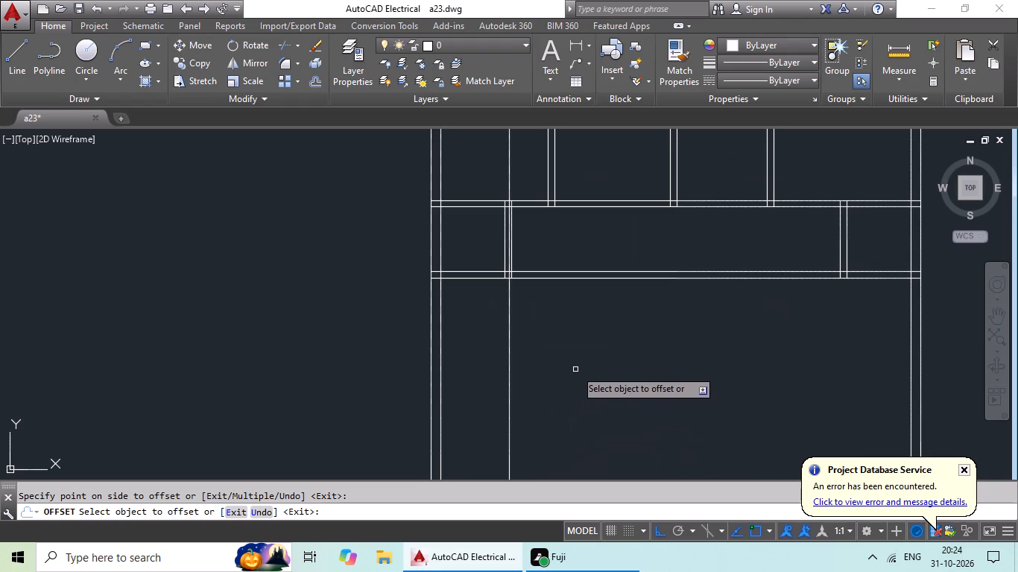
middle_click_drag(534, 389, 519, 423)
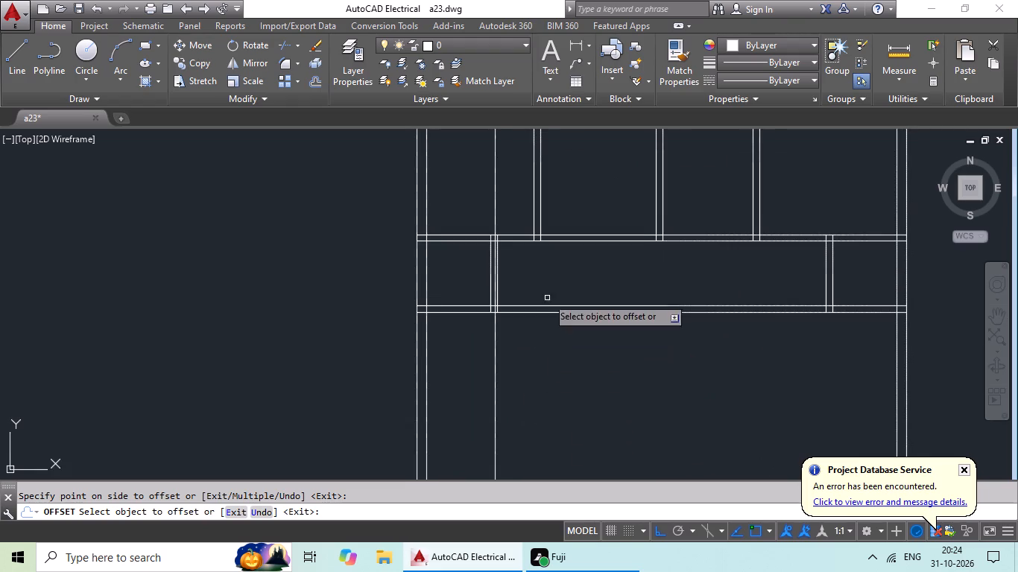
middle_click_drag(546, 296, 498, 412)
scroll(496, 378, "up", 3)
middle_click_drag(496, 378, 636, 339)
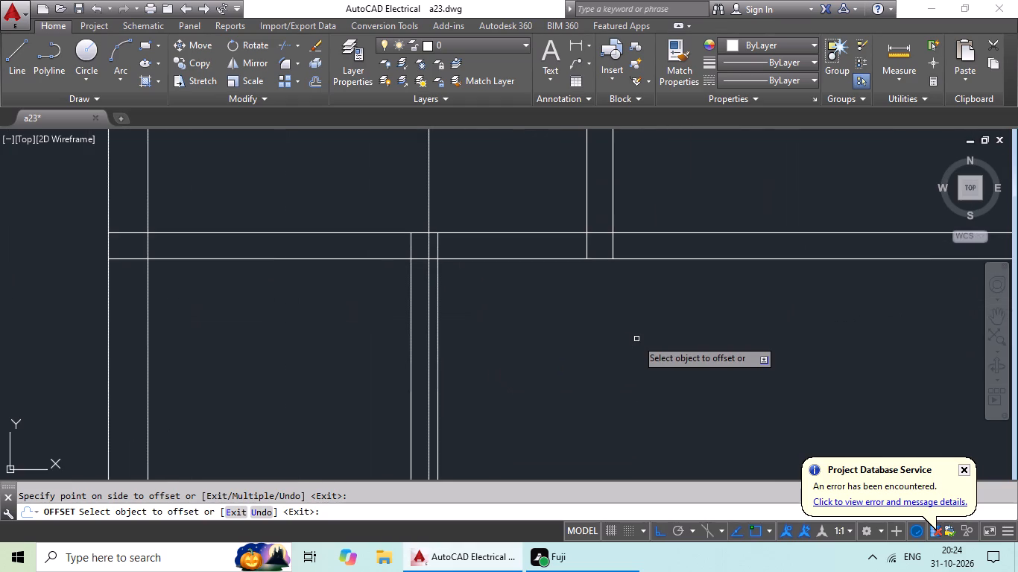
Offset the new vertical line near the left partition 6" to the right to form a wall.
scroll(633, 345, "down", 2)
middle_click_drag(631, 345, 571, 356)
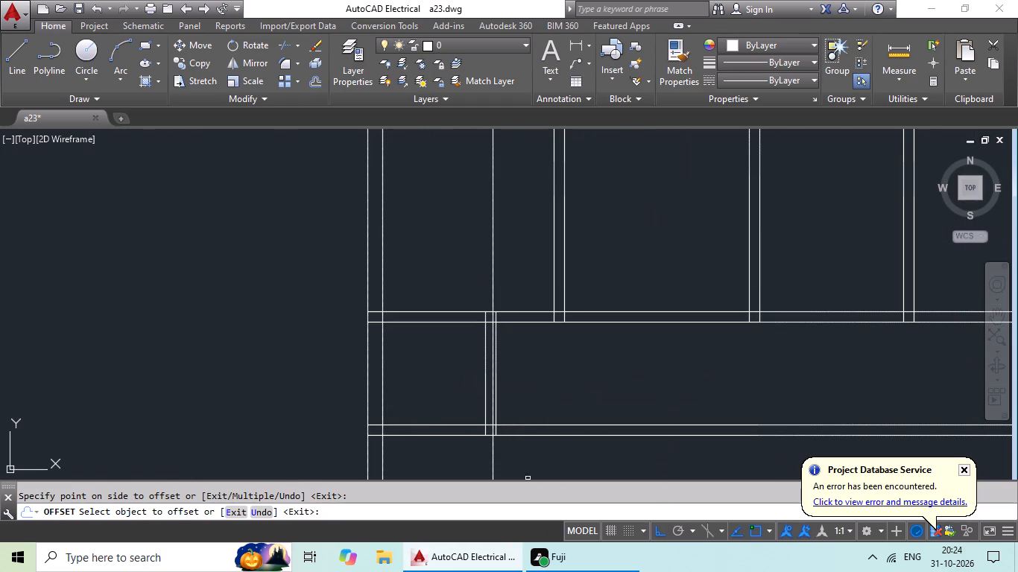
middle_click_drag(539, 442, 569, 385)
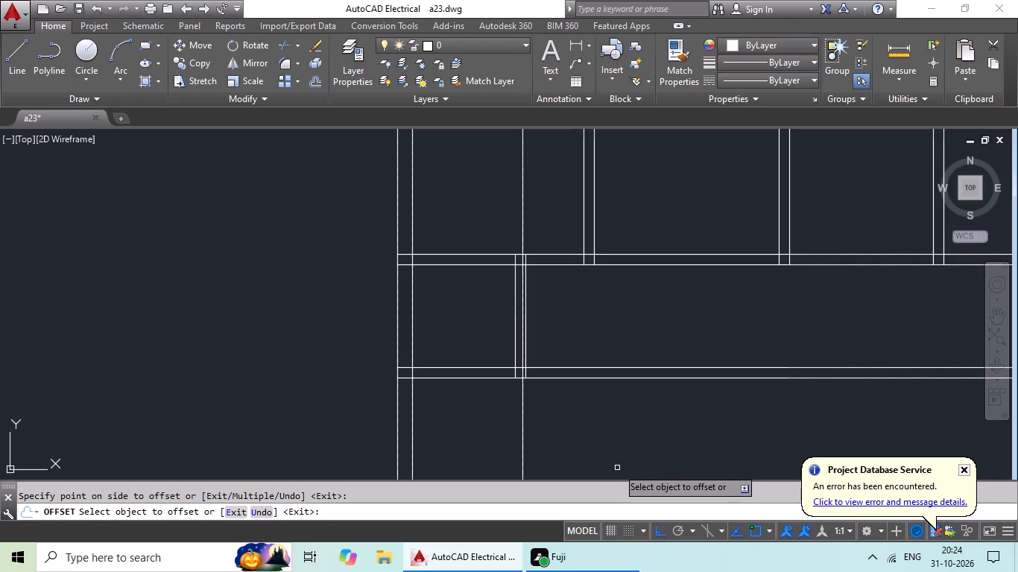
scroll(654, 430, "down", 2)
middle_click_drag(597, 413, 537, 396)
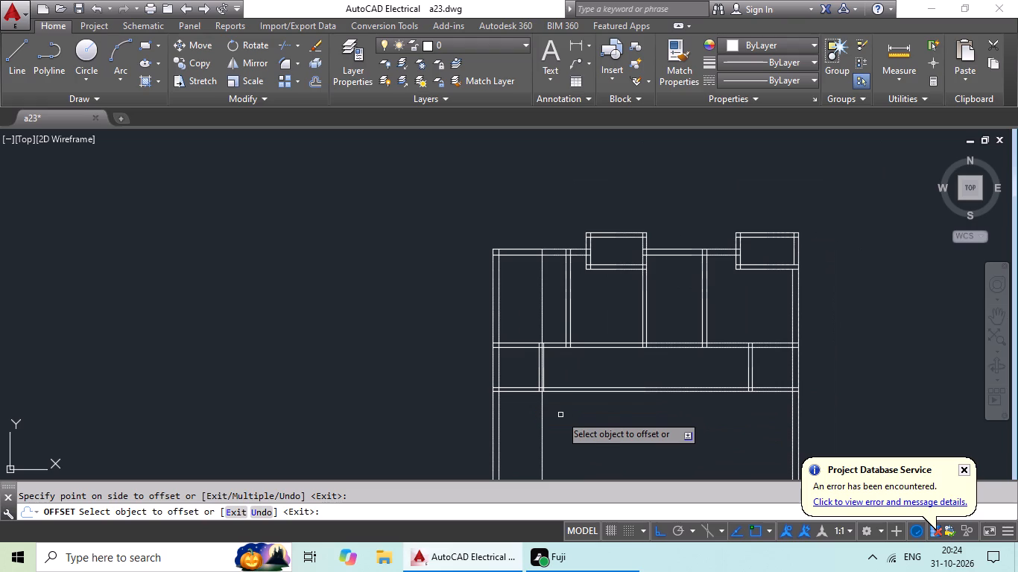
scroll(546, 410, "up", 3)
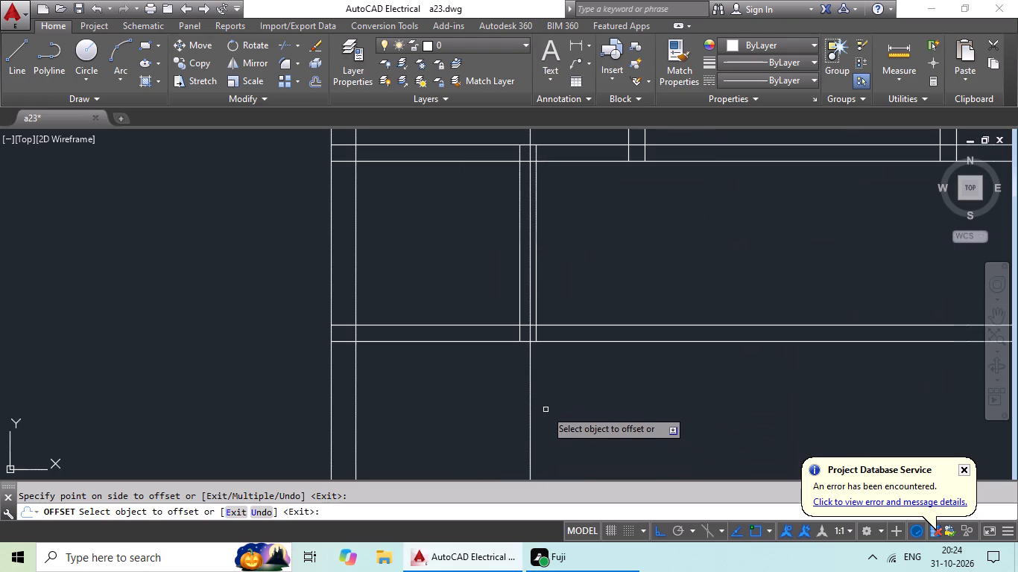
key("Escape")
key("Escape")
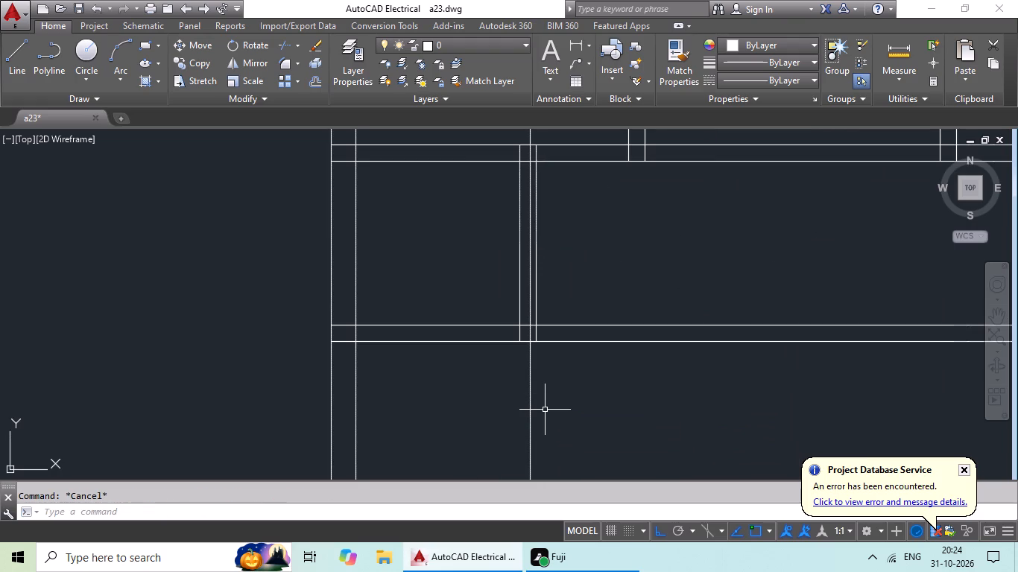
key("o")
key("Return")
key("6")
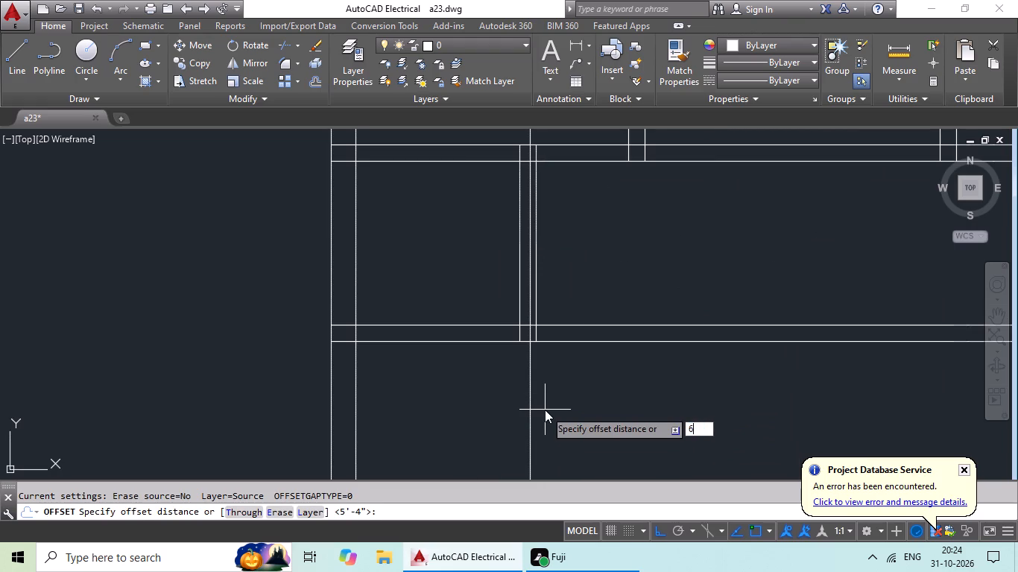
key("shift+quotedbl")
key("Return")
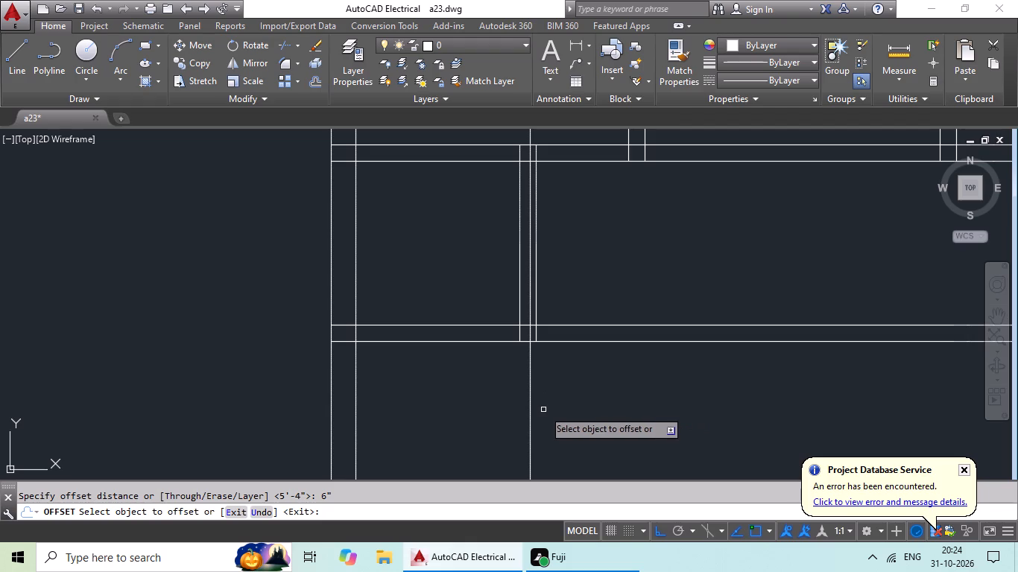
left_click(531, 424)
left_click(603, 417)
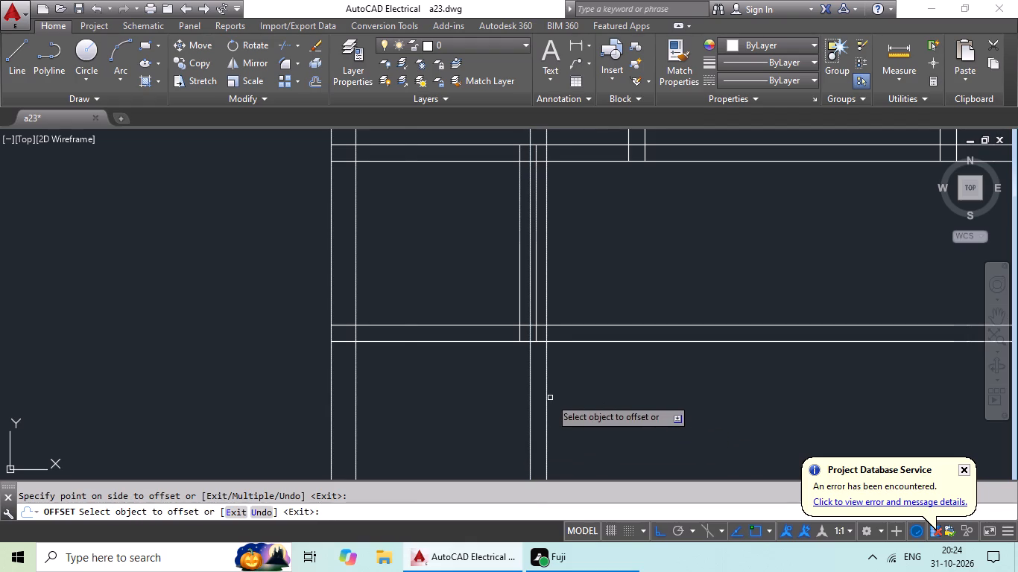
key("Escape")
key("Escape")
Trim the new wall's two lines between the corridor walls and above the upper corridor wall.
type("tr")
key("space")
key("space")
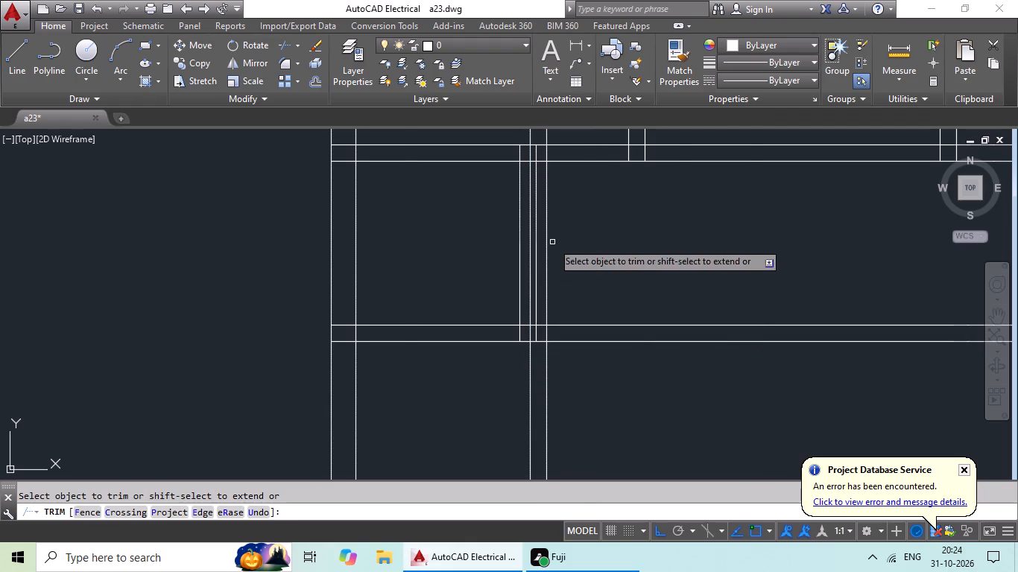
left_click(547, 267)
left_click(530, 289)
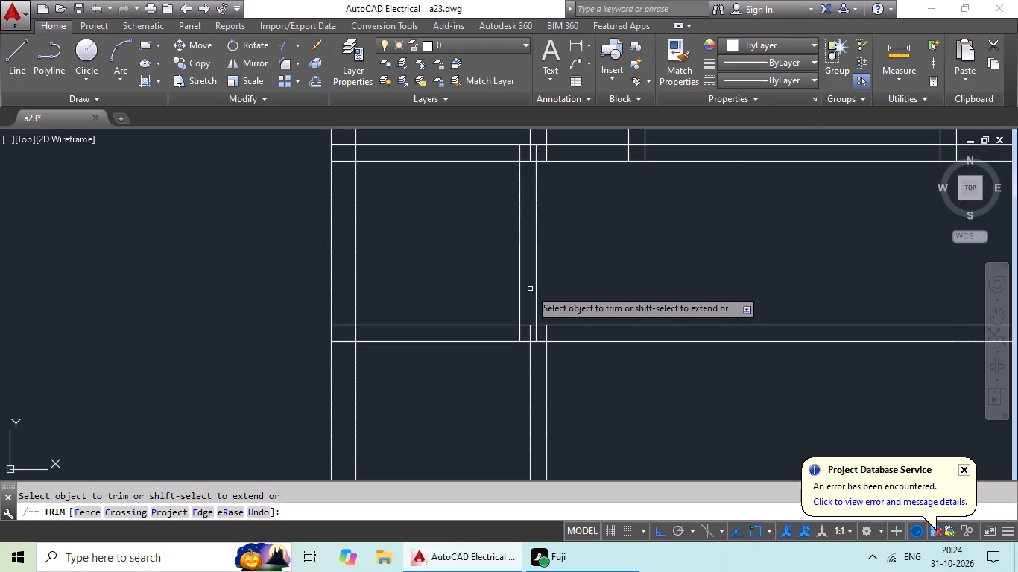
middle_click_drag(654, 259, 616, 449)
left_click_drag(536, 269, 463, 305)
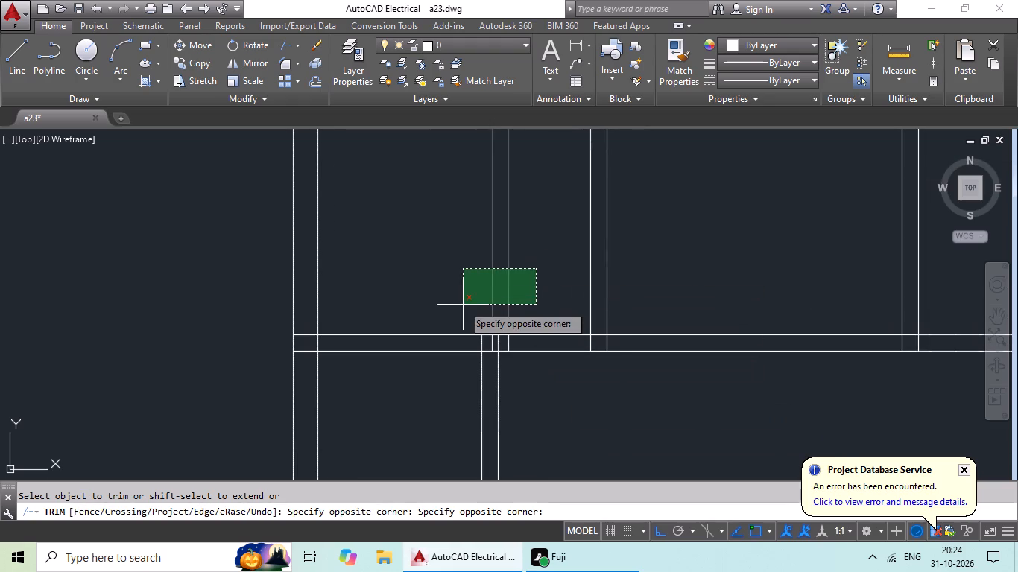
left_click(463, 305)
left_click(508, 343)
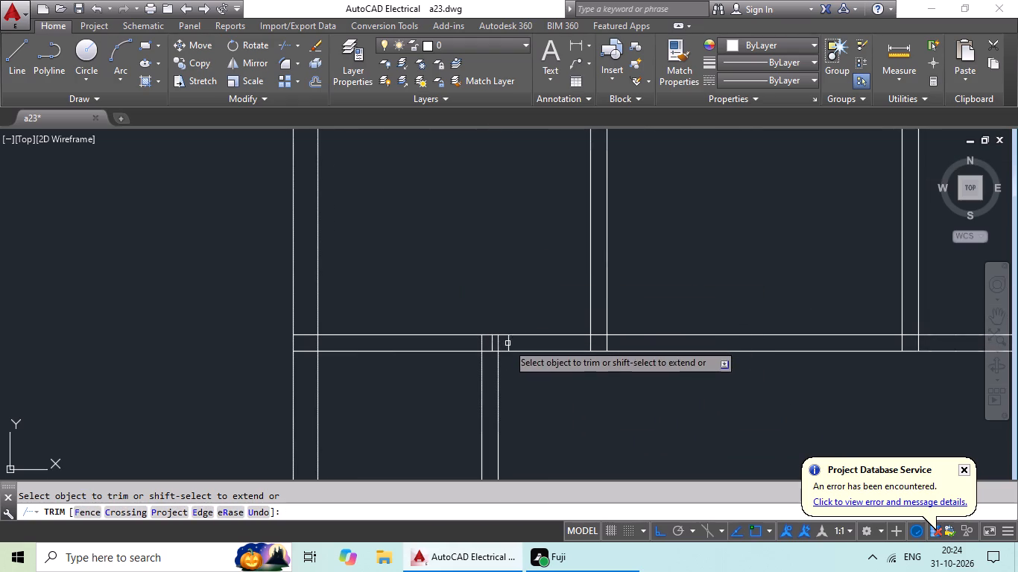
key("Escape")
Delete the two leftover line stubs of the new wall inside the upper corridor wall.
scroll(509, 343, "up", 3)
left_click_drag(510, 343, 543, 331)
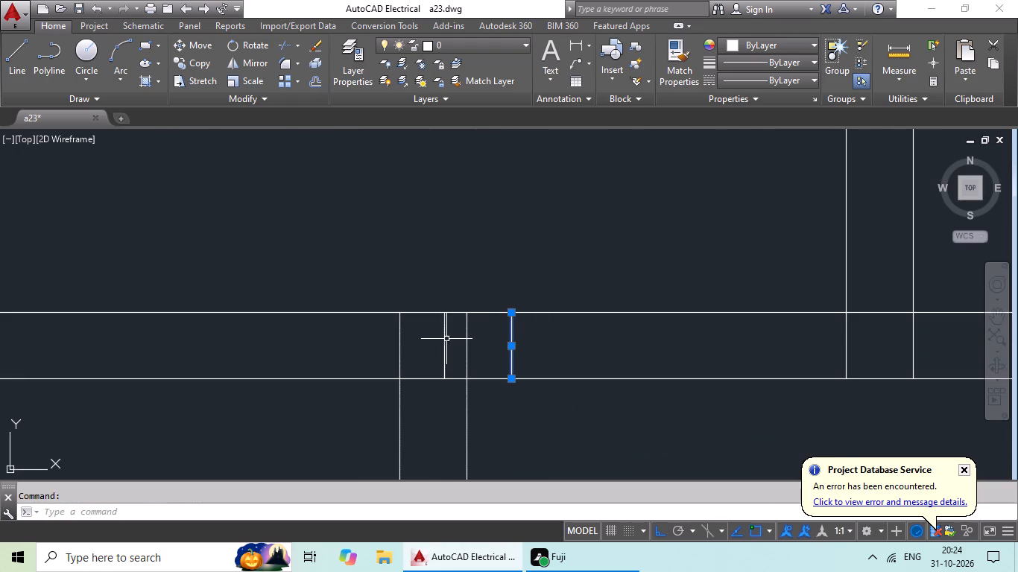
left_click(446, 340)
key("Delete")
Trim the new wall's two line ends inside the lower corridor wall so they stop at its lower line.
scroll(466, 340, "down", 4)
middle_click_drag(549, 425, 563, 325)
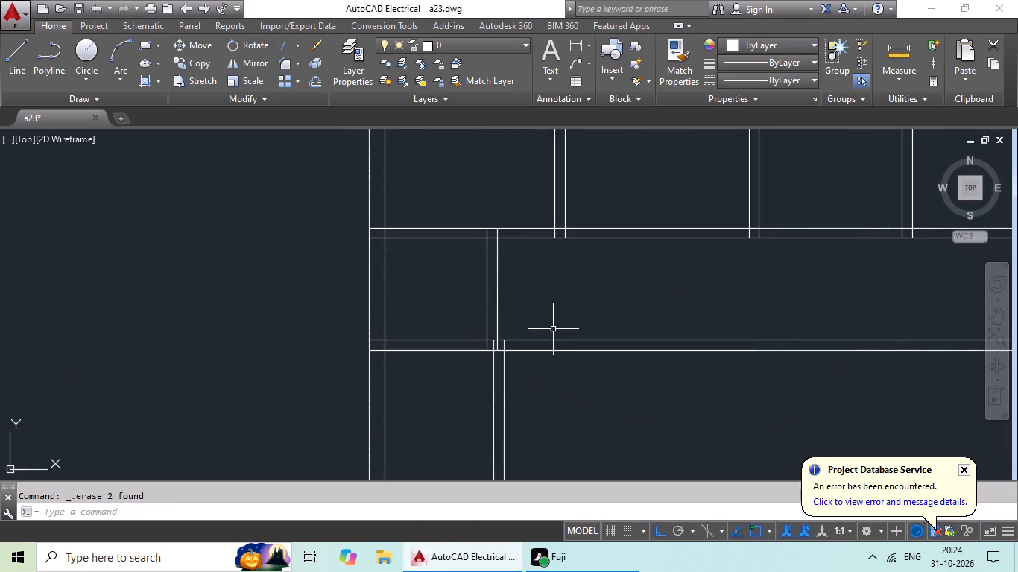
scroll(504, 348, "up", 3)
key("Escape")
key("Escape")
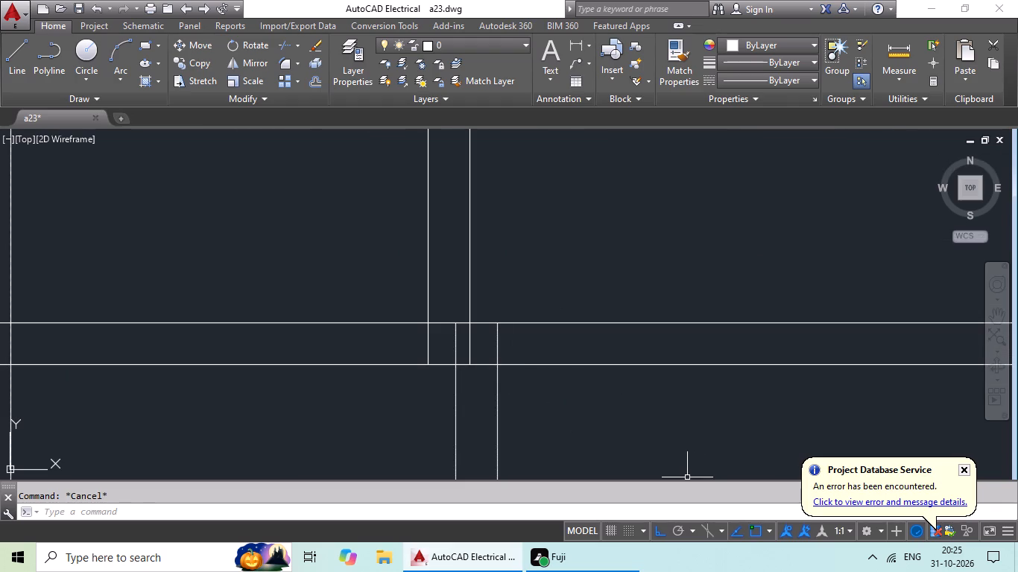
key("t")
key("r")
key("space")
key("space")
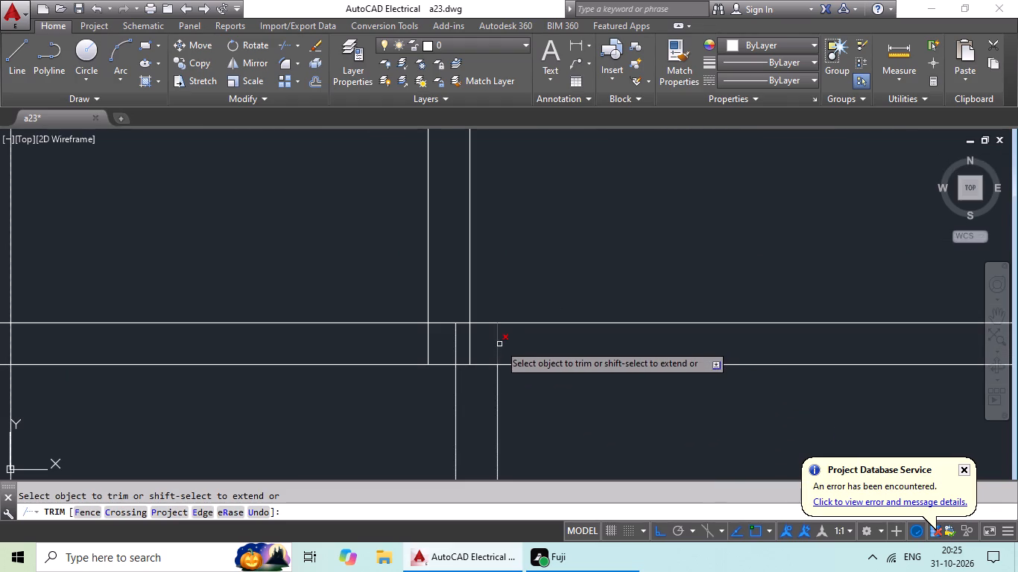
left_click(497, 348)
left_click(455, 341)
scroll(536, 390, "down", 1)
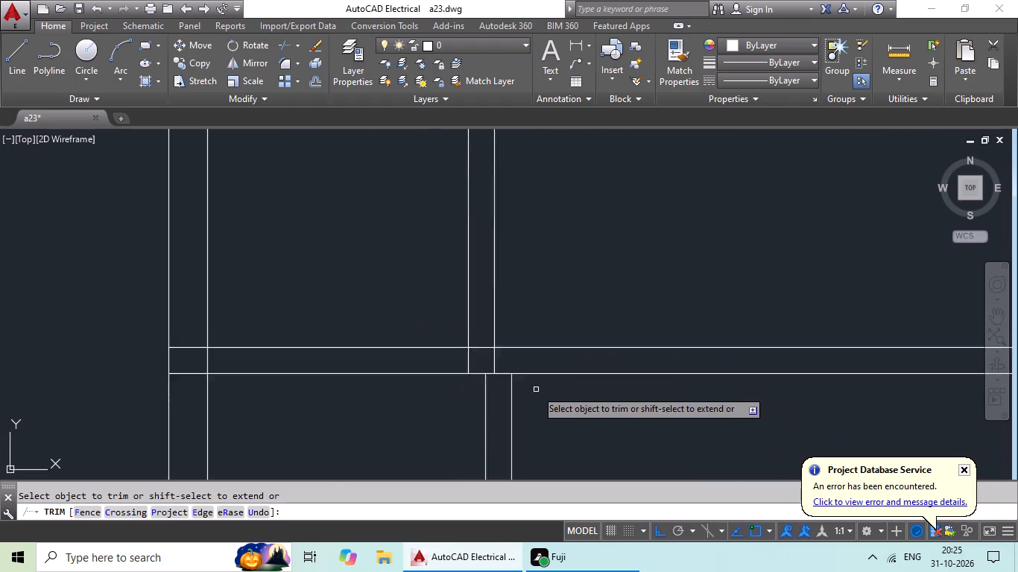
scroll(536, 390, "down", 1)
middle_click_drag(537, 390, 519, 264)
scroll(531, 275, "down", 2)
middle_click_drag(557, 295, 456, 307)
scroll(477, 309, "down", 2)
middle_click_drag(480, 310, 492, 267)
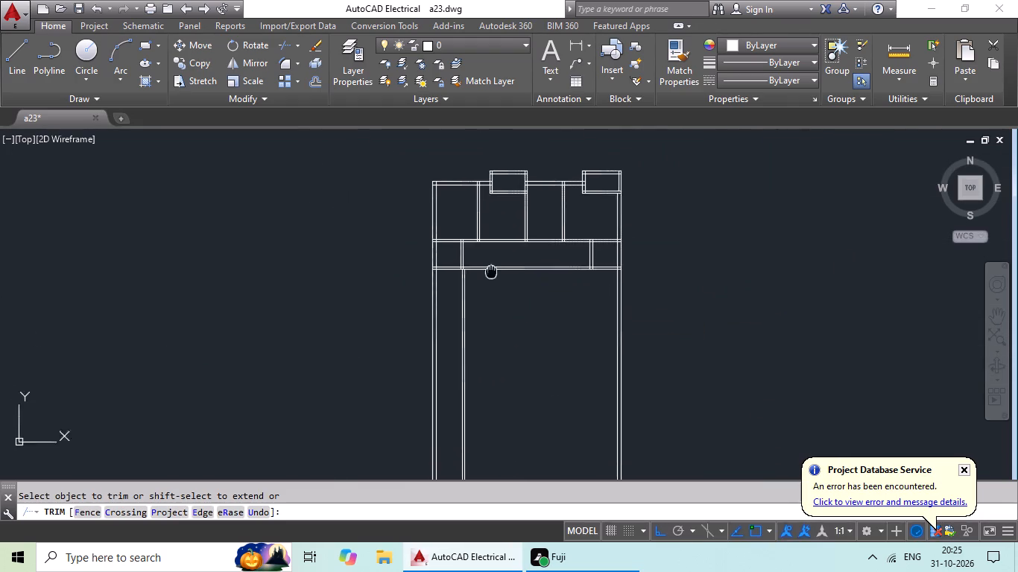
middle_click_drag(492, 267, 496, 246)
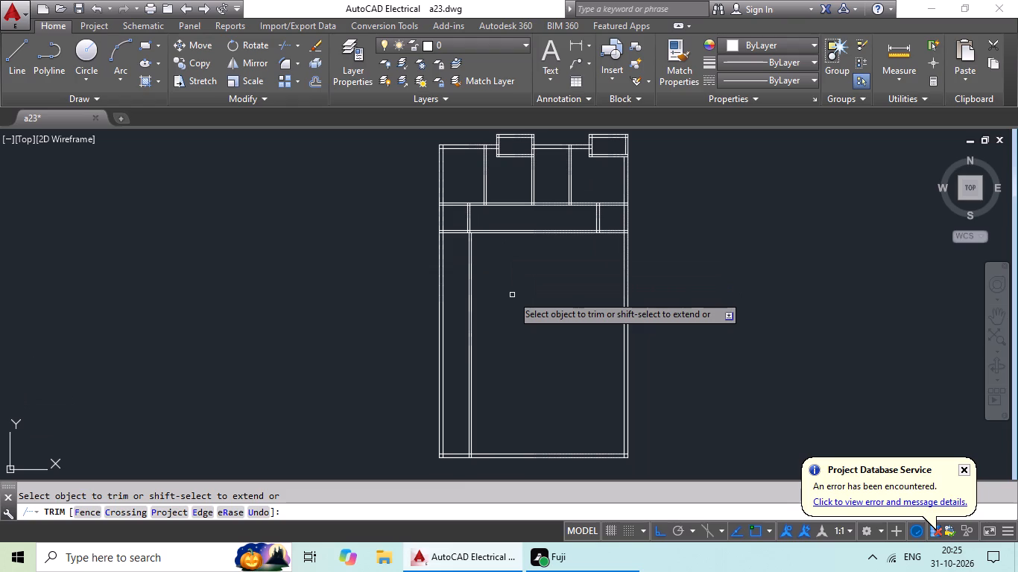
key("Escape")
key("Escape")
key("Escape")
key("Escape")
key("Escape")
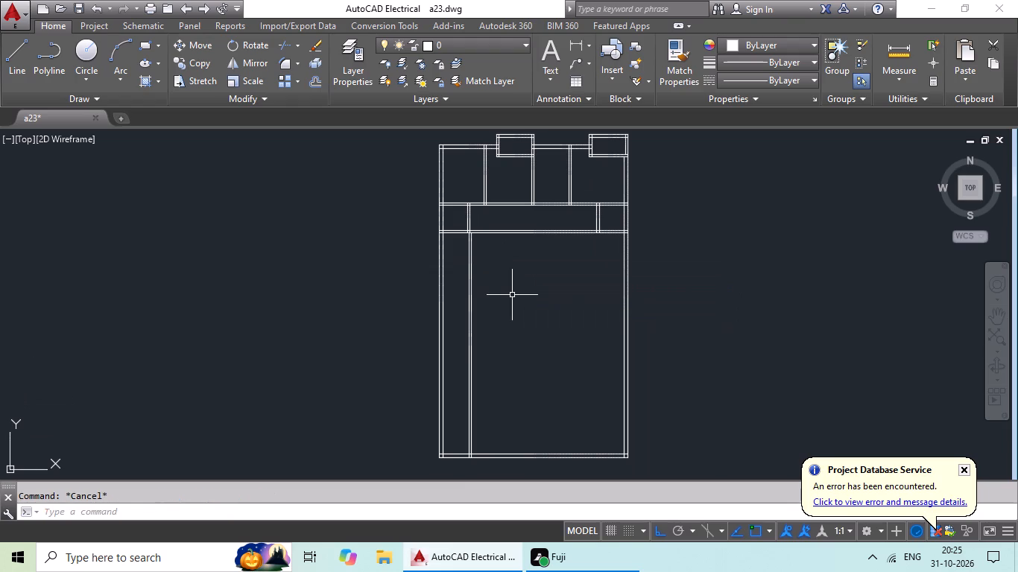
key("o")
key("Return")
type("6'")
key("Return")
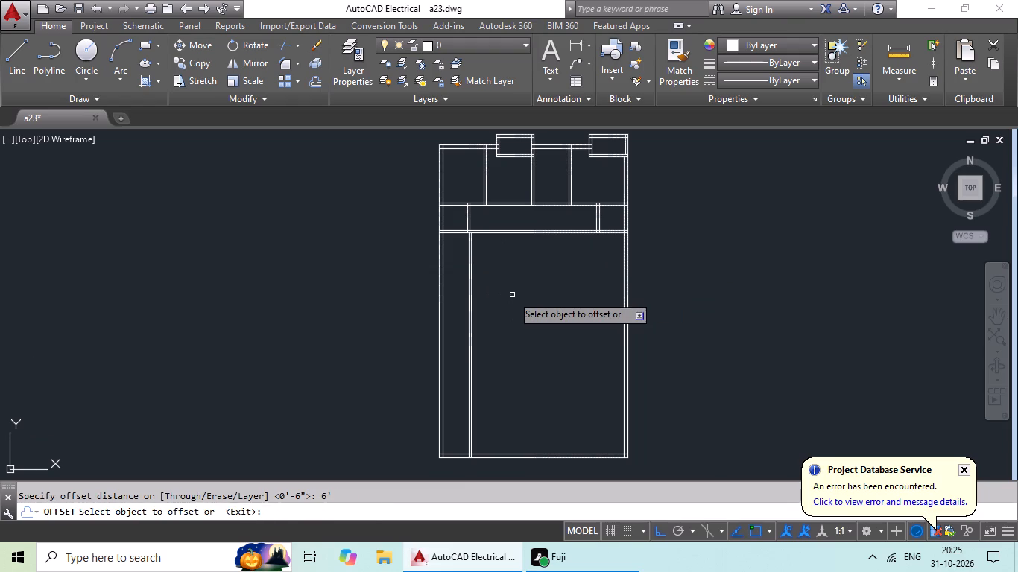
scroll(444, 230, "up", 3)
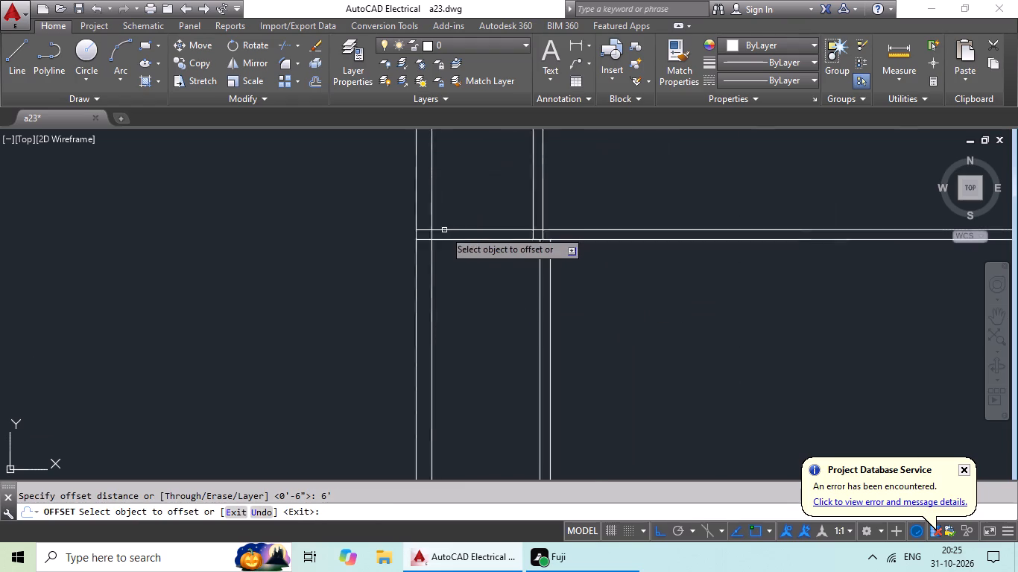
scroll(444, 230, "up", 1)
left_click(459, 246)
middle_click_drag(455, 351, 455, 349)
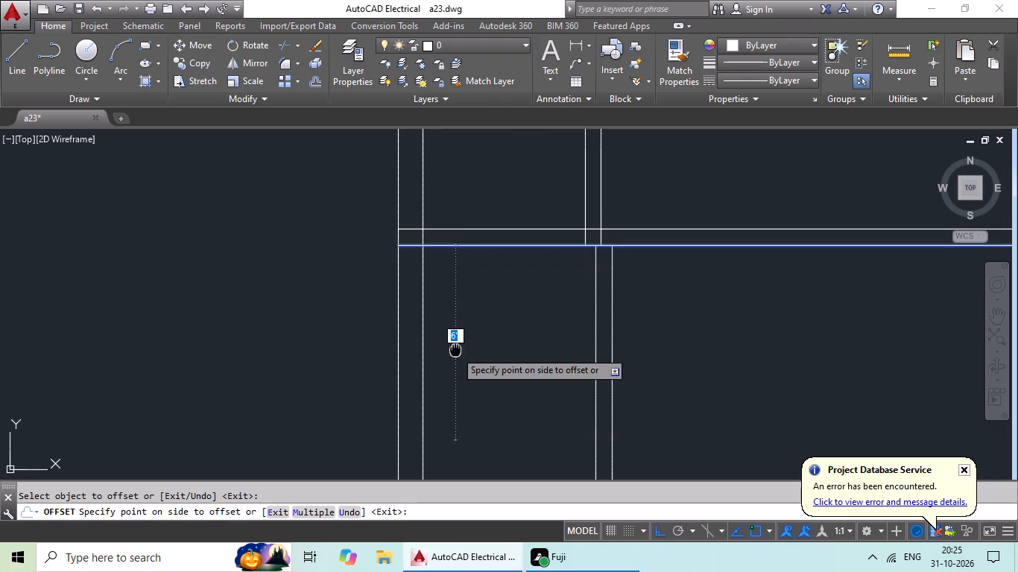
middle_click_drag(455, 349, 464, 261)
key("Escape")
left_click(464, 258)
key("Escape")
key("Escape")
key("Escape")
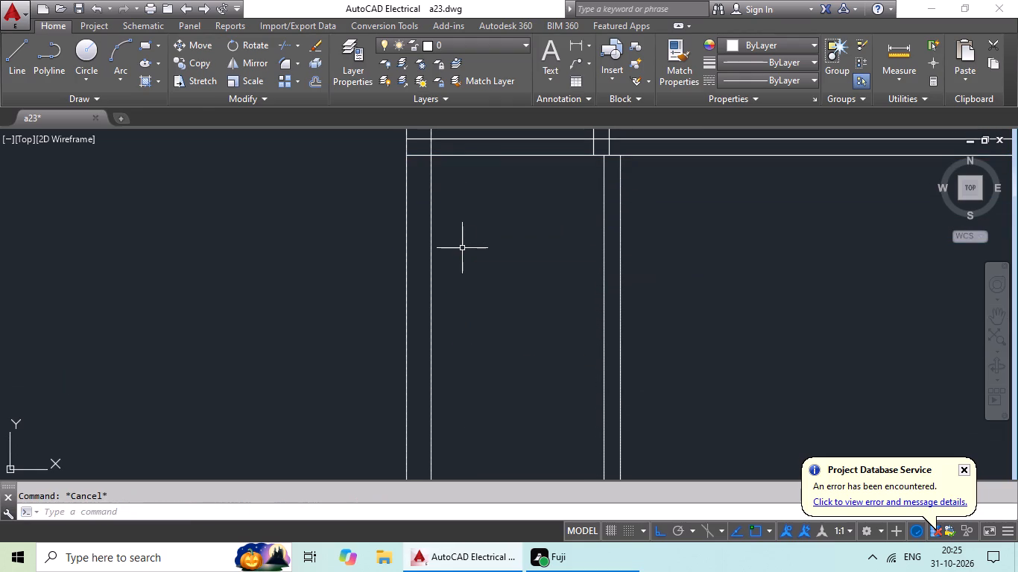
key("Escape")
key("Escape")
Offset the lower line of the lower corridor wall 6' downward.
key("o")
key("Return")
type("6'")
key("Return")
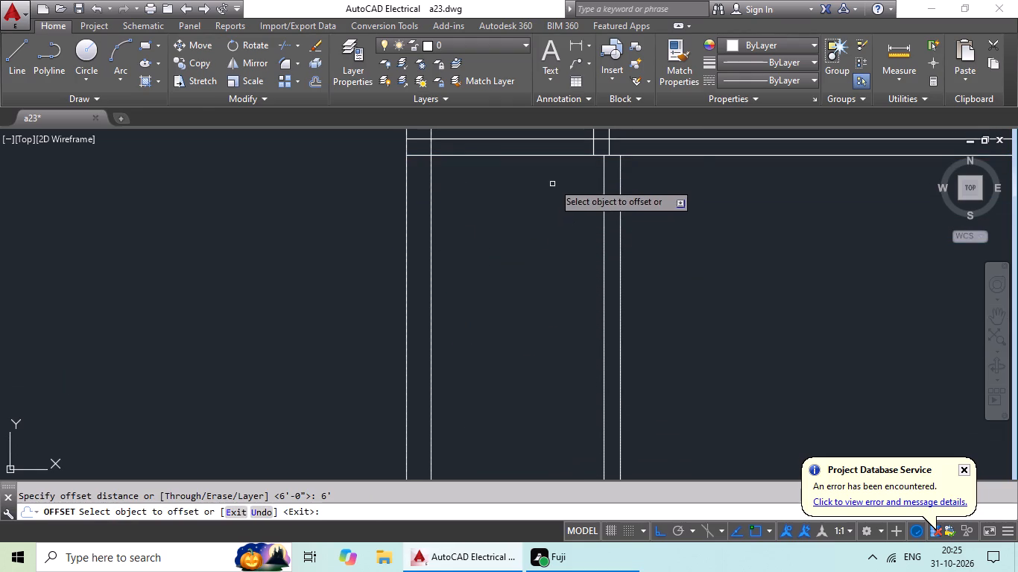
left_click_drag(571, 154, 571, 169)
left_click(571, 211)
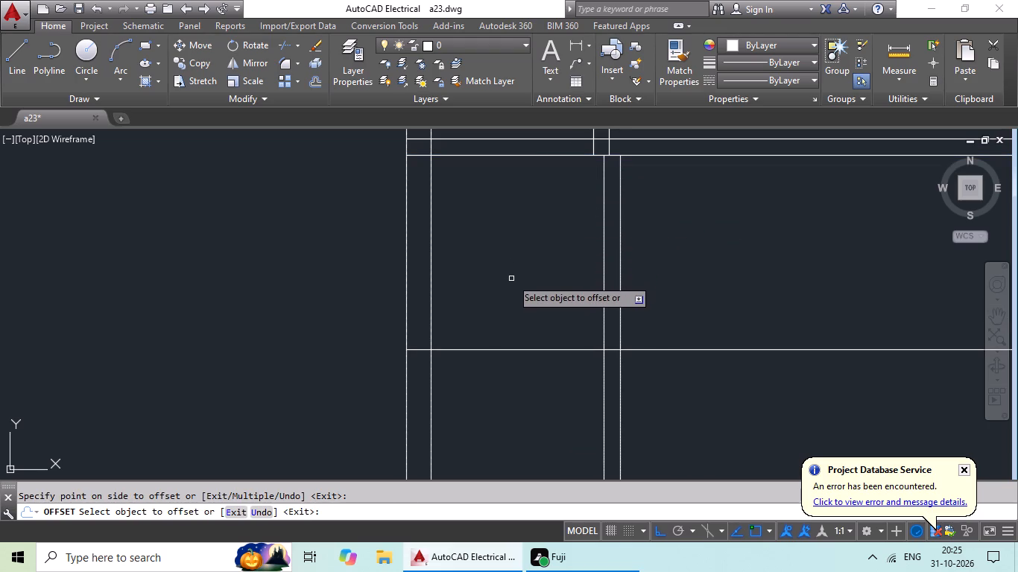
key("Escape")
key("Escape")
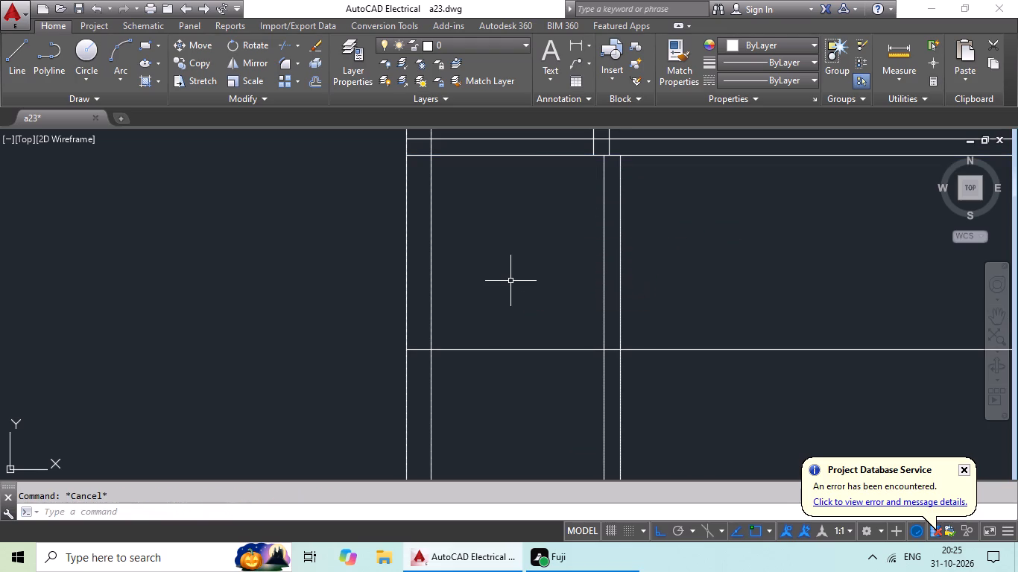
Offset the new horizontal line 6" downward to form a cross wall.
key("o")
key("Return")
type("6\"")
key("Return")
left_click_drag(513, 349, 509, 363)
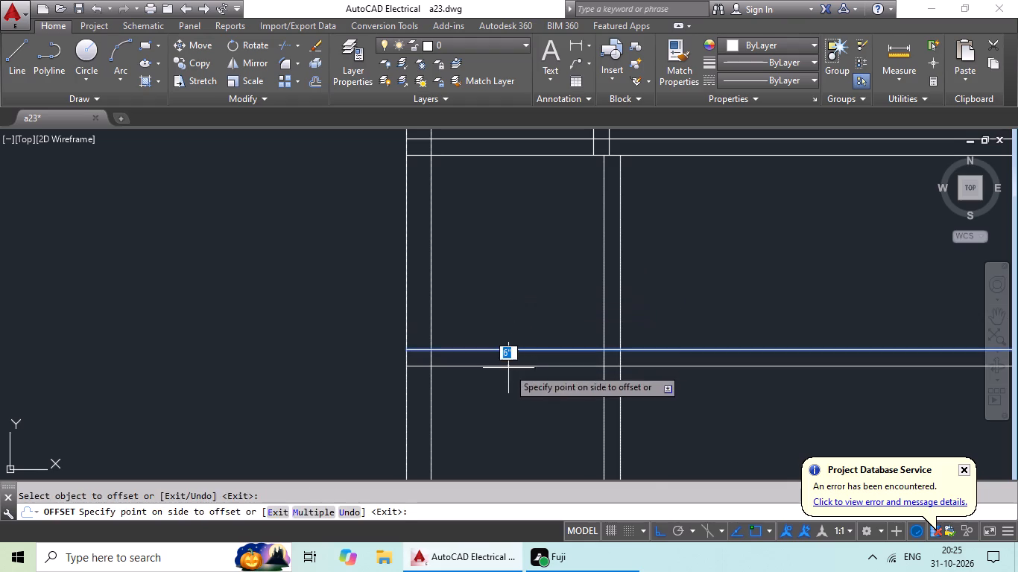
left_click(508, 369)
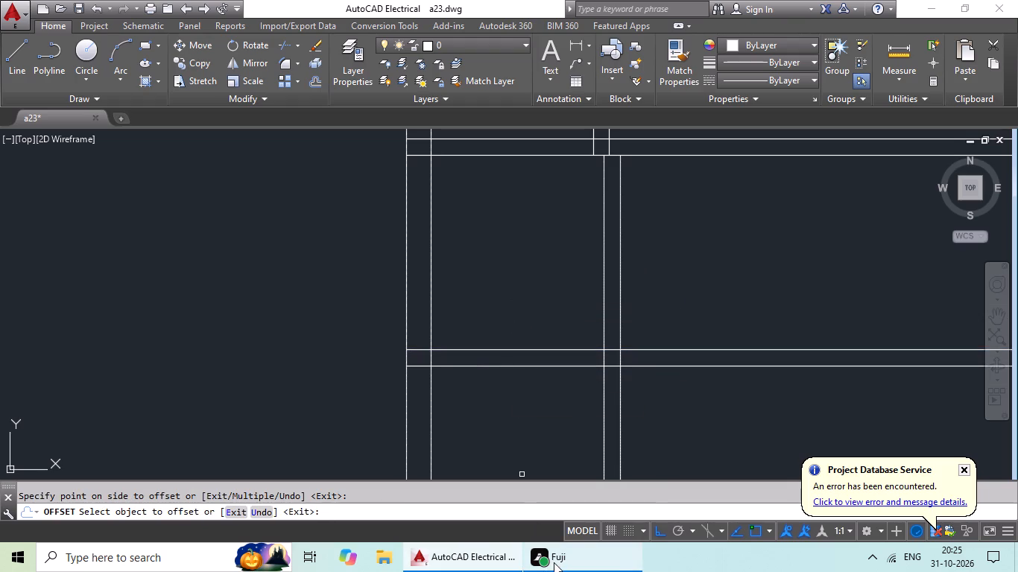
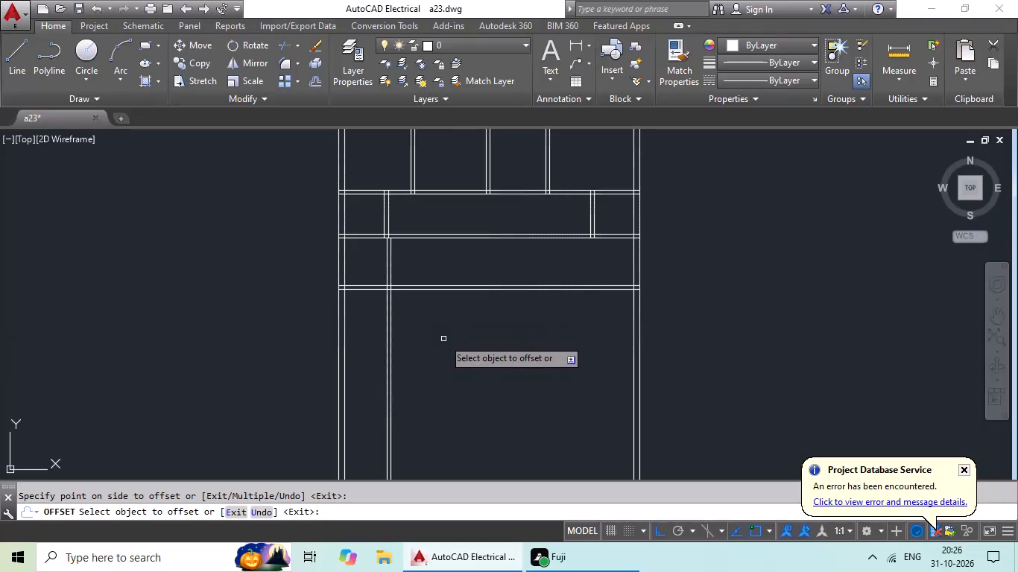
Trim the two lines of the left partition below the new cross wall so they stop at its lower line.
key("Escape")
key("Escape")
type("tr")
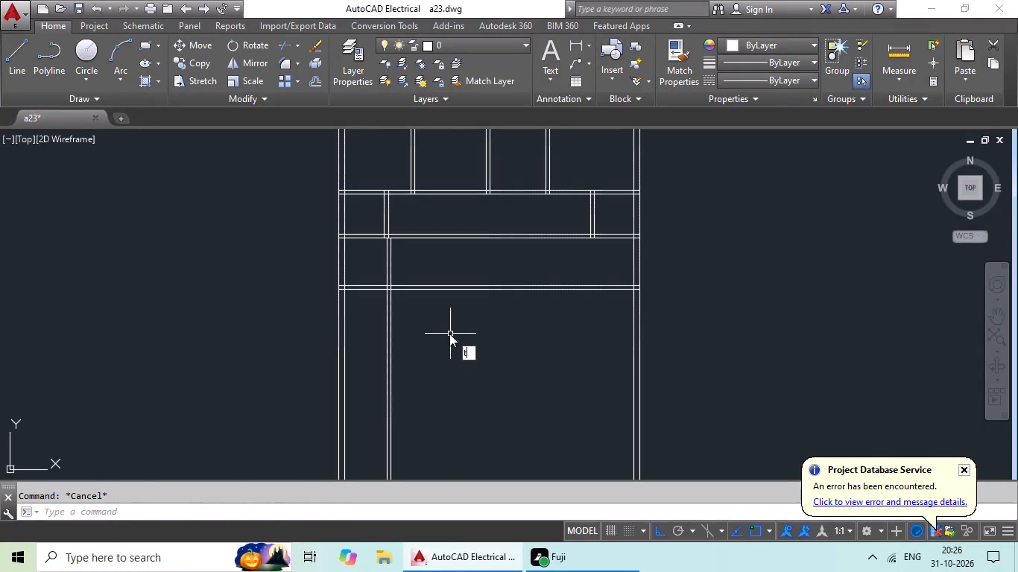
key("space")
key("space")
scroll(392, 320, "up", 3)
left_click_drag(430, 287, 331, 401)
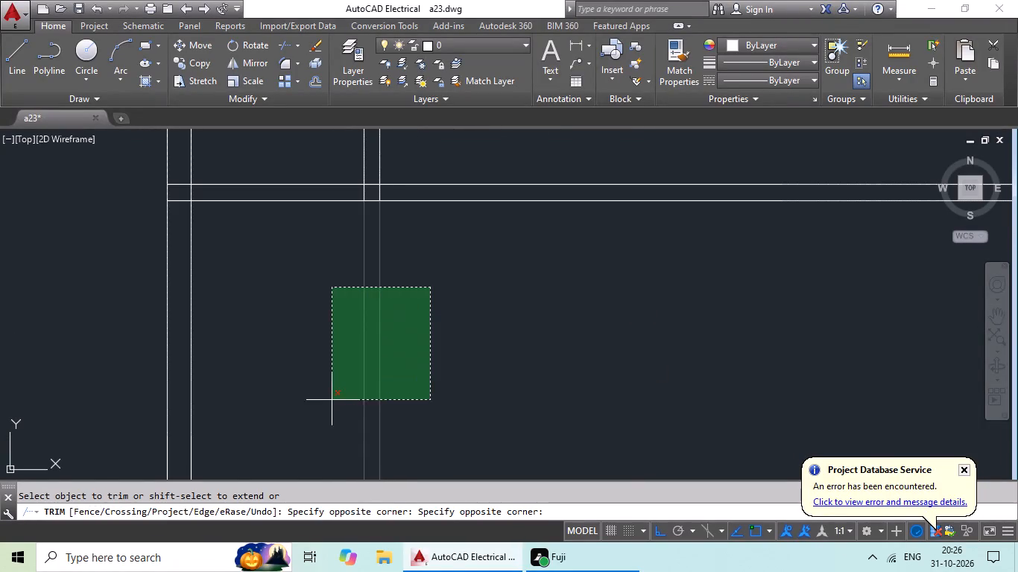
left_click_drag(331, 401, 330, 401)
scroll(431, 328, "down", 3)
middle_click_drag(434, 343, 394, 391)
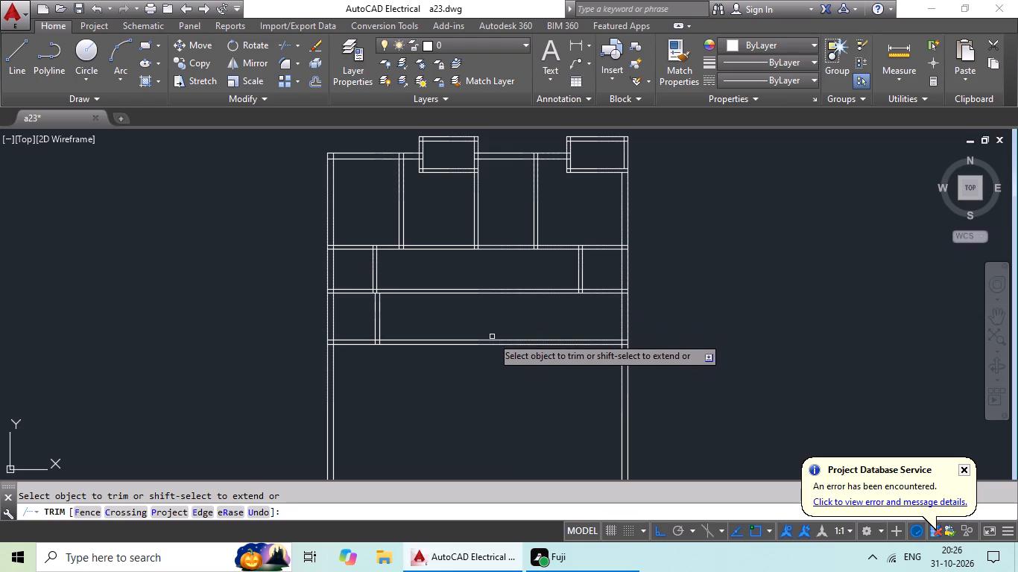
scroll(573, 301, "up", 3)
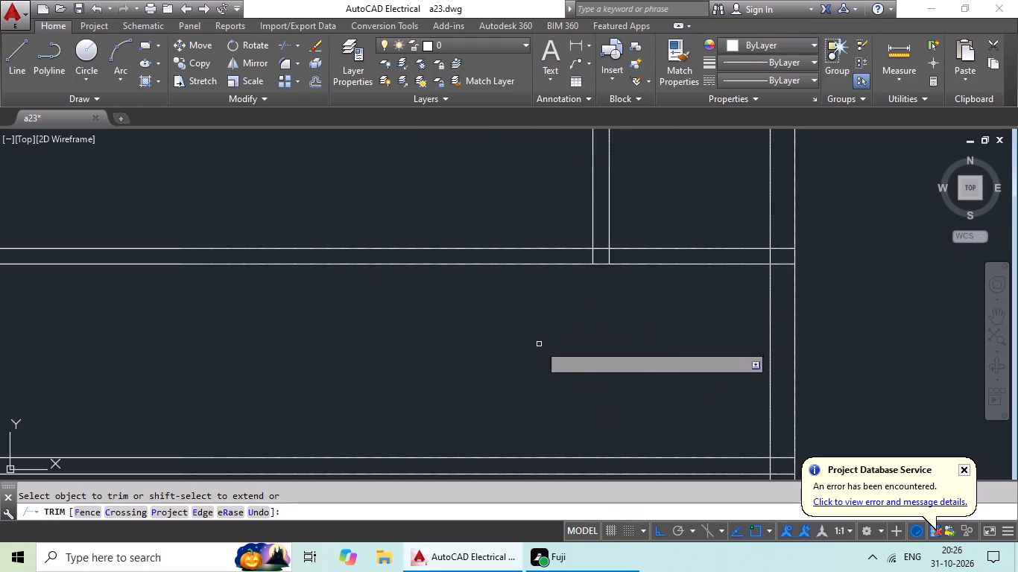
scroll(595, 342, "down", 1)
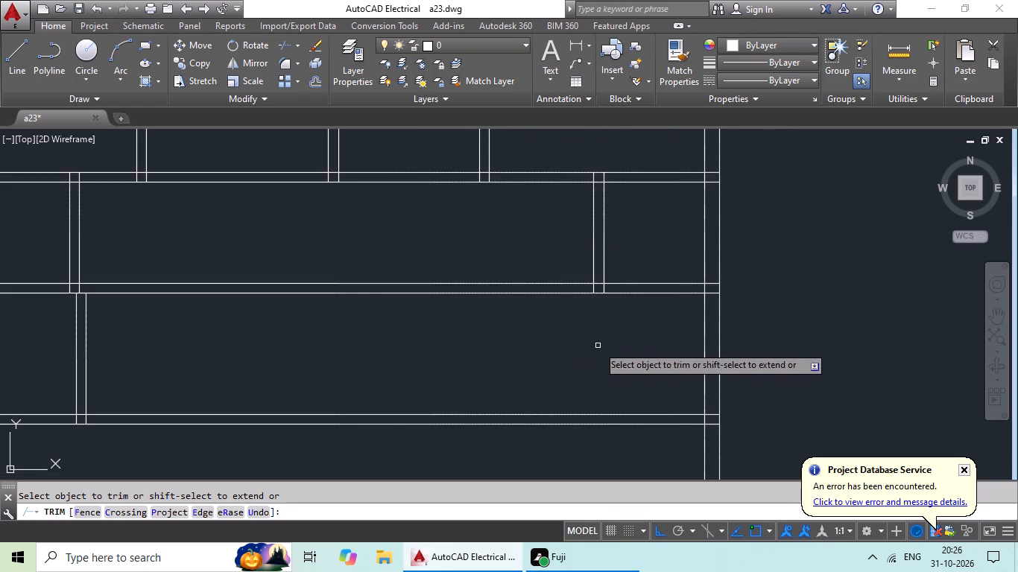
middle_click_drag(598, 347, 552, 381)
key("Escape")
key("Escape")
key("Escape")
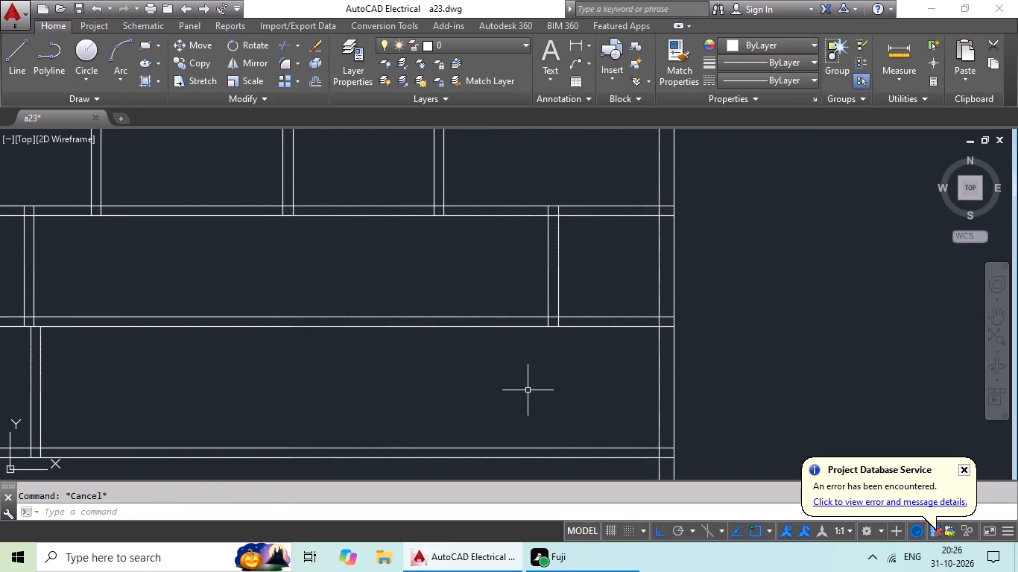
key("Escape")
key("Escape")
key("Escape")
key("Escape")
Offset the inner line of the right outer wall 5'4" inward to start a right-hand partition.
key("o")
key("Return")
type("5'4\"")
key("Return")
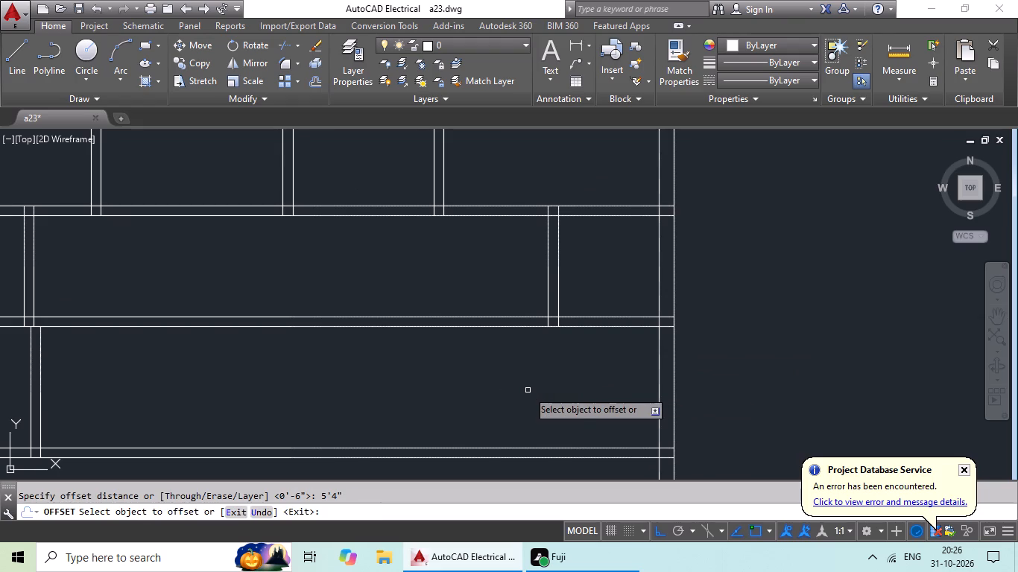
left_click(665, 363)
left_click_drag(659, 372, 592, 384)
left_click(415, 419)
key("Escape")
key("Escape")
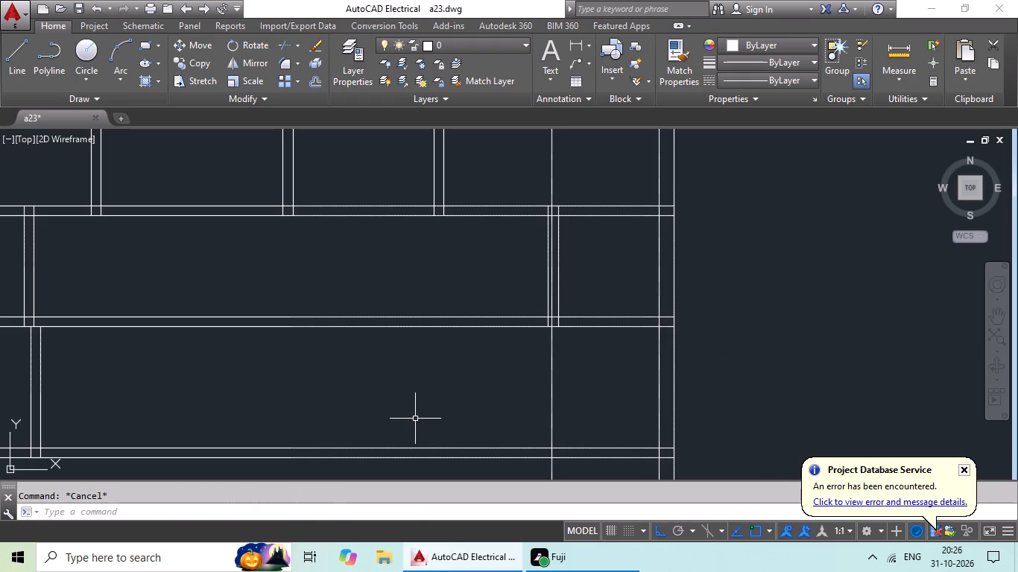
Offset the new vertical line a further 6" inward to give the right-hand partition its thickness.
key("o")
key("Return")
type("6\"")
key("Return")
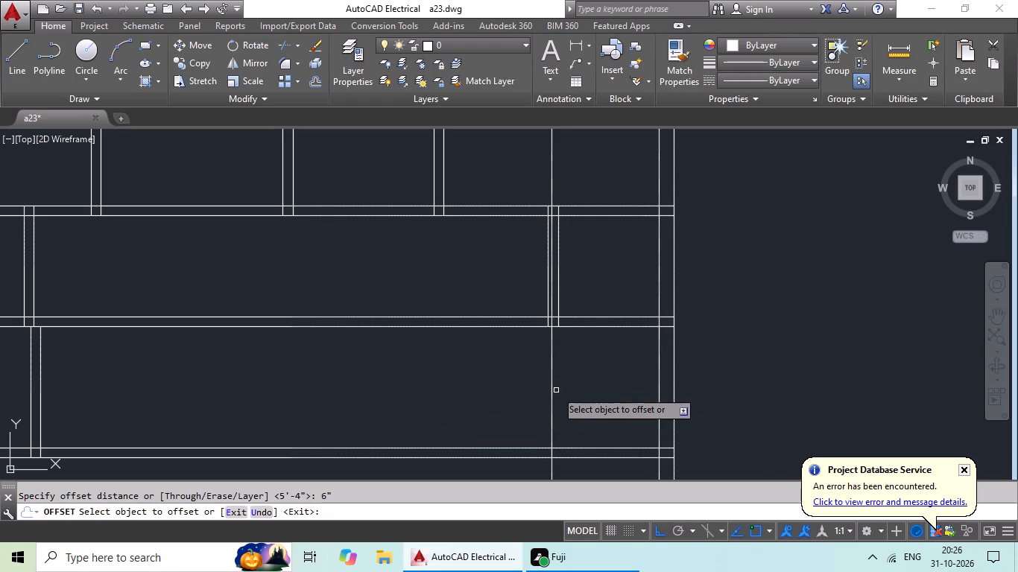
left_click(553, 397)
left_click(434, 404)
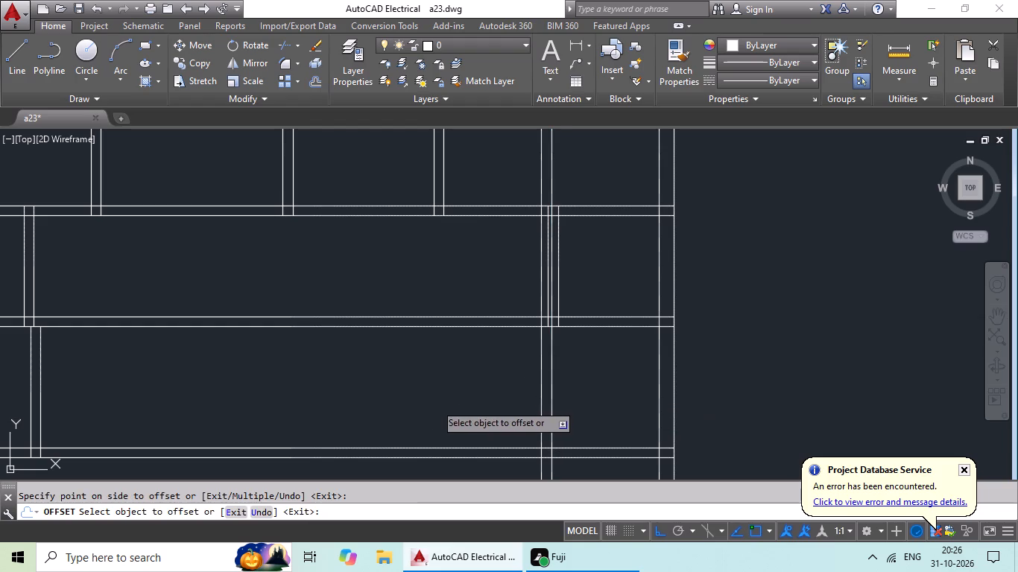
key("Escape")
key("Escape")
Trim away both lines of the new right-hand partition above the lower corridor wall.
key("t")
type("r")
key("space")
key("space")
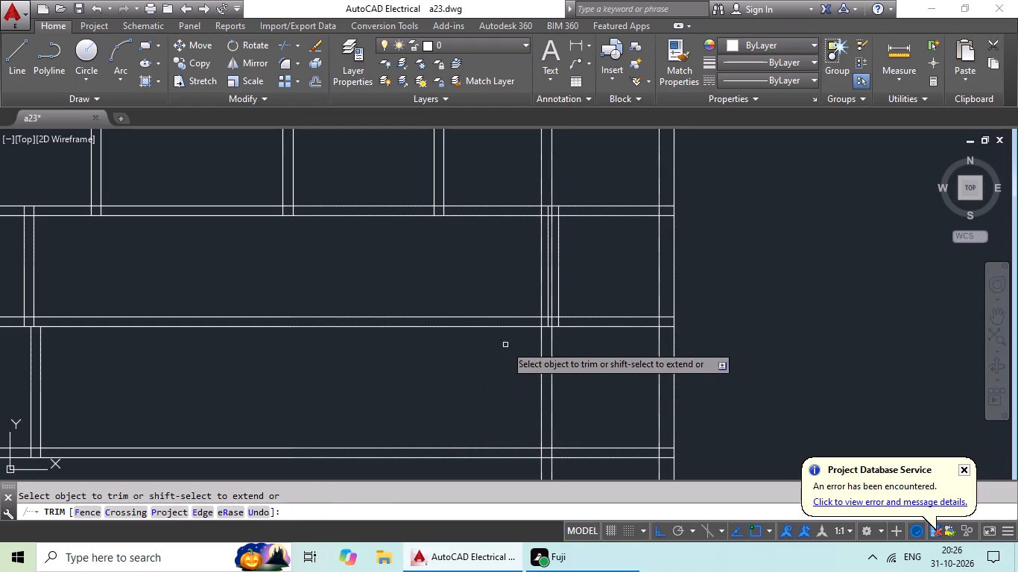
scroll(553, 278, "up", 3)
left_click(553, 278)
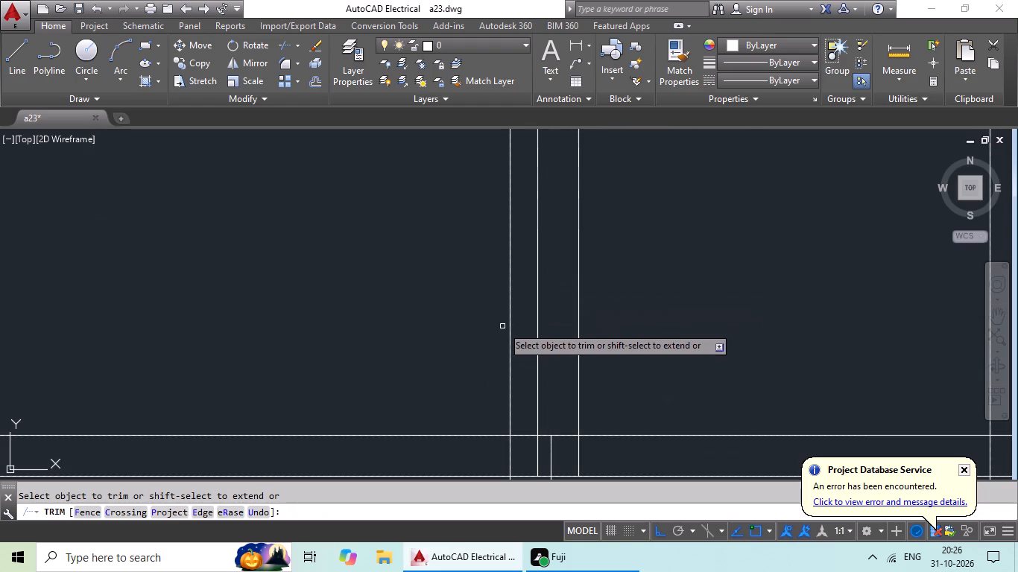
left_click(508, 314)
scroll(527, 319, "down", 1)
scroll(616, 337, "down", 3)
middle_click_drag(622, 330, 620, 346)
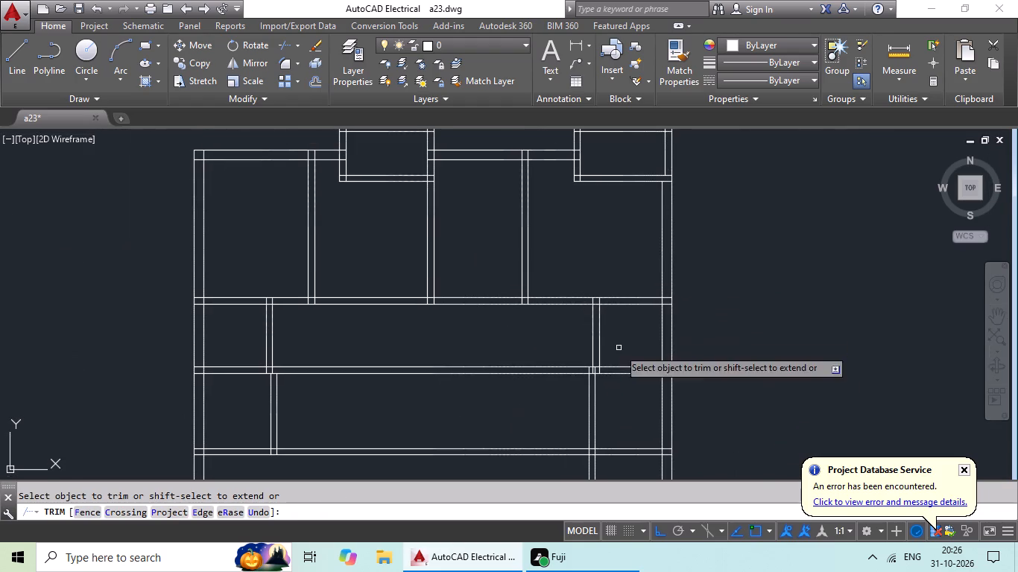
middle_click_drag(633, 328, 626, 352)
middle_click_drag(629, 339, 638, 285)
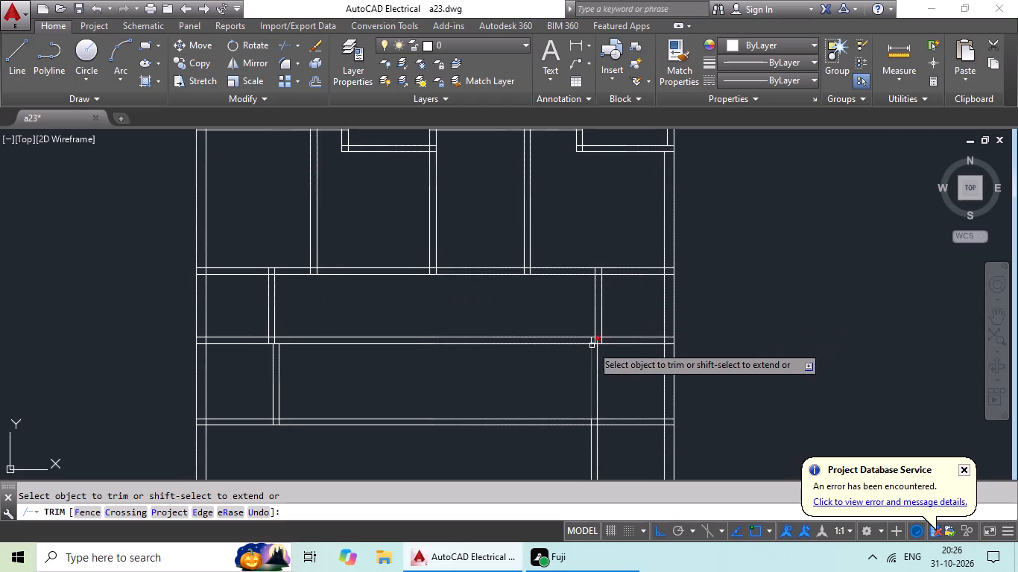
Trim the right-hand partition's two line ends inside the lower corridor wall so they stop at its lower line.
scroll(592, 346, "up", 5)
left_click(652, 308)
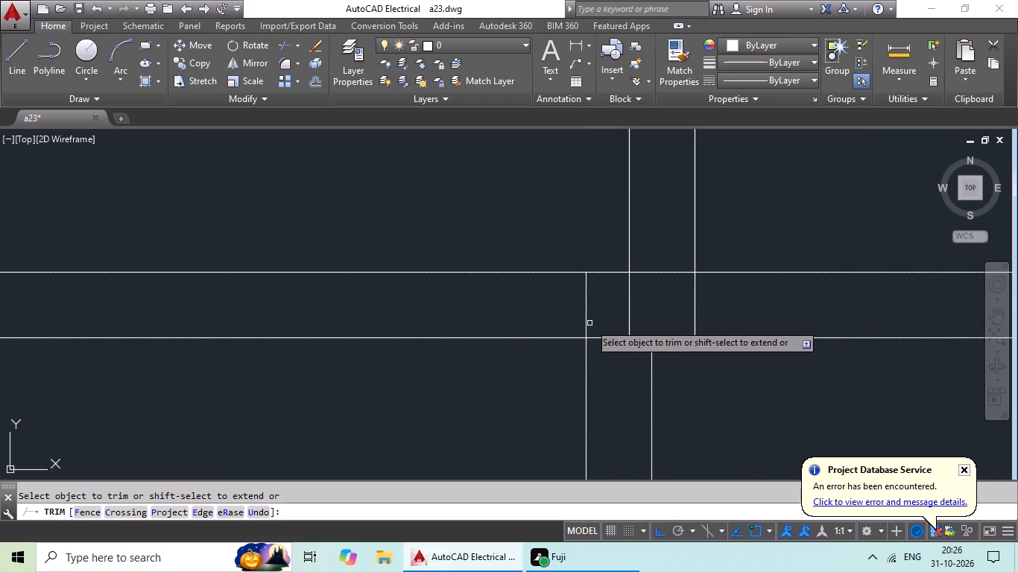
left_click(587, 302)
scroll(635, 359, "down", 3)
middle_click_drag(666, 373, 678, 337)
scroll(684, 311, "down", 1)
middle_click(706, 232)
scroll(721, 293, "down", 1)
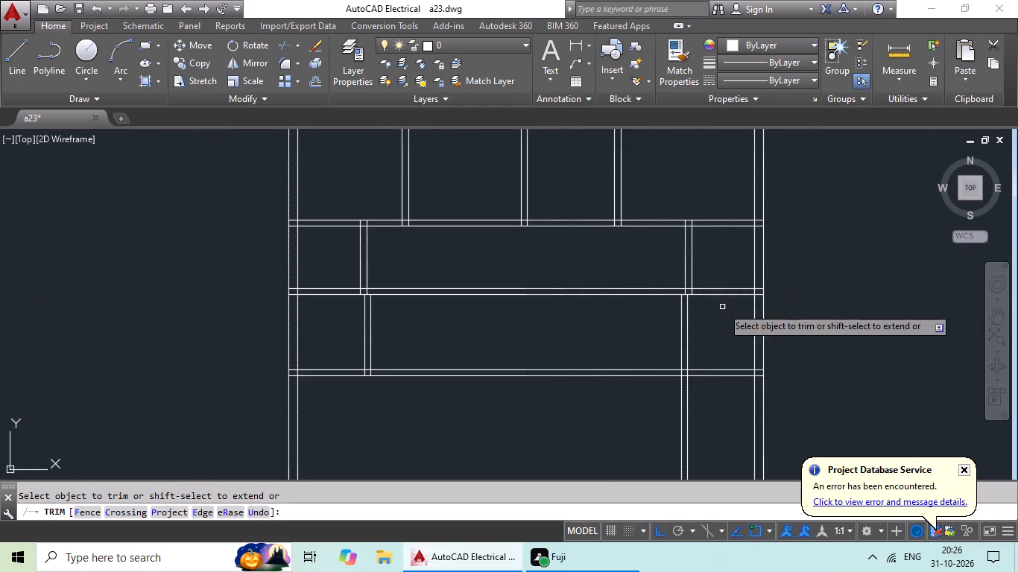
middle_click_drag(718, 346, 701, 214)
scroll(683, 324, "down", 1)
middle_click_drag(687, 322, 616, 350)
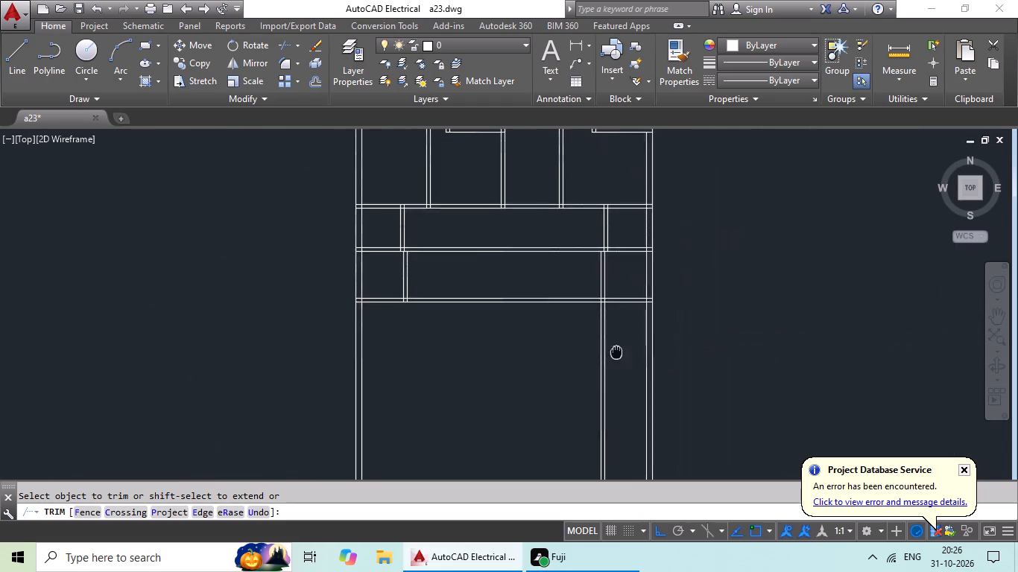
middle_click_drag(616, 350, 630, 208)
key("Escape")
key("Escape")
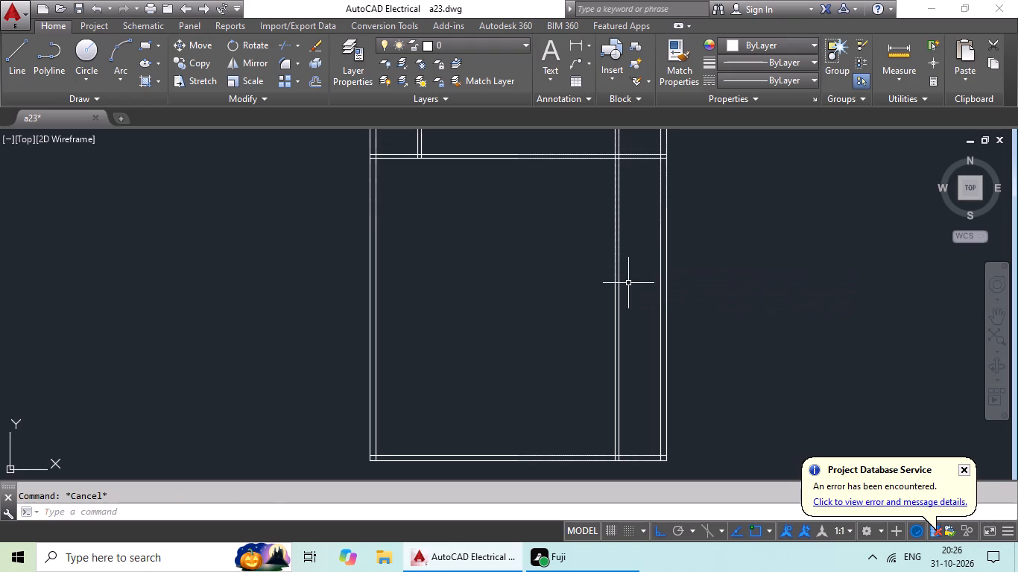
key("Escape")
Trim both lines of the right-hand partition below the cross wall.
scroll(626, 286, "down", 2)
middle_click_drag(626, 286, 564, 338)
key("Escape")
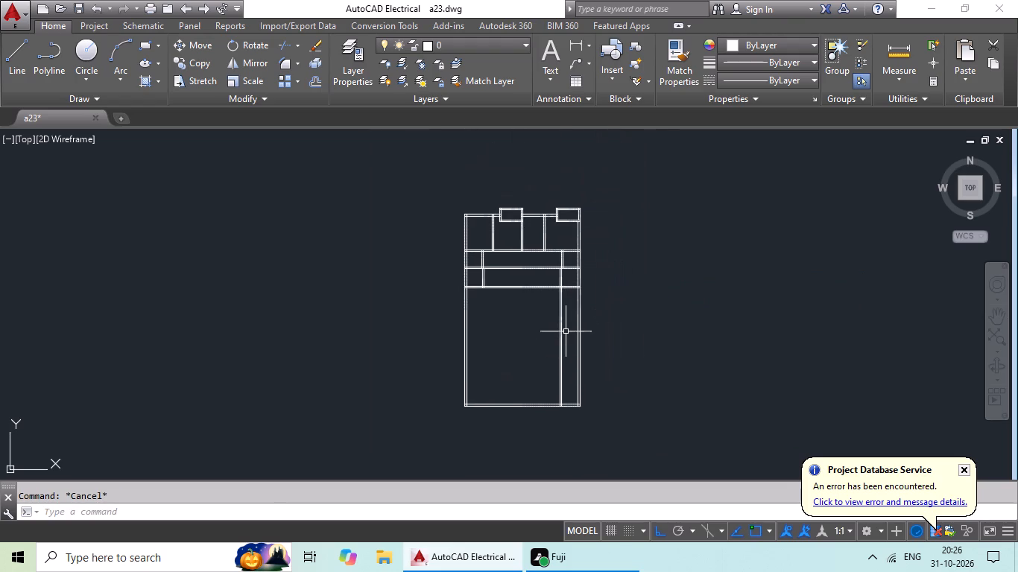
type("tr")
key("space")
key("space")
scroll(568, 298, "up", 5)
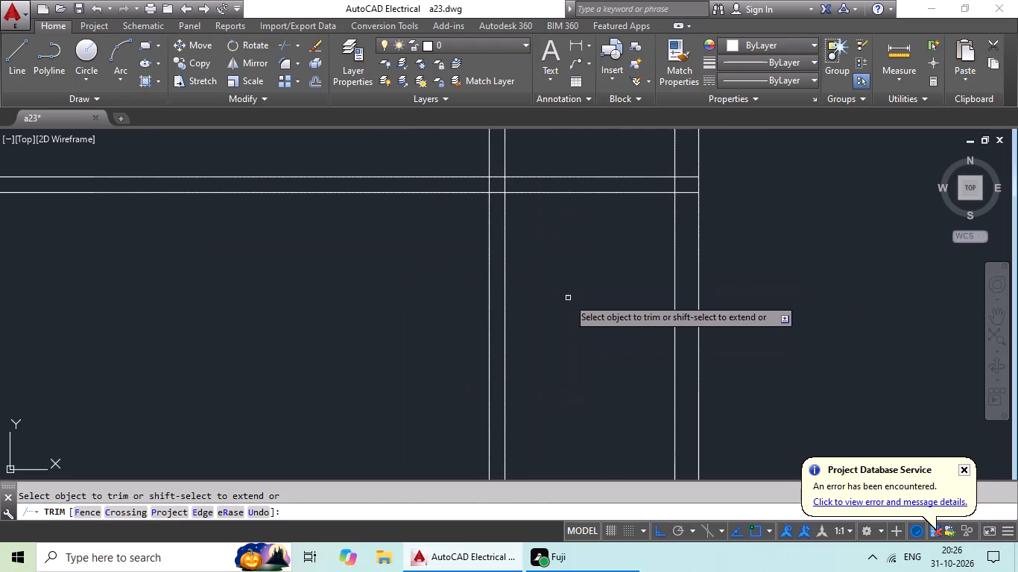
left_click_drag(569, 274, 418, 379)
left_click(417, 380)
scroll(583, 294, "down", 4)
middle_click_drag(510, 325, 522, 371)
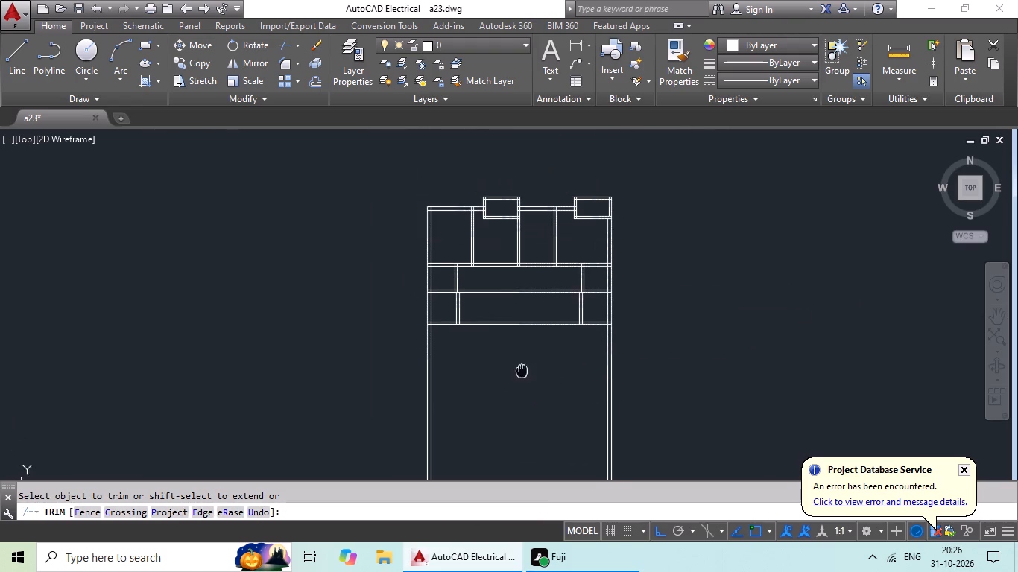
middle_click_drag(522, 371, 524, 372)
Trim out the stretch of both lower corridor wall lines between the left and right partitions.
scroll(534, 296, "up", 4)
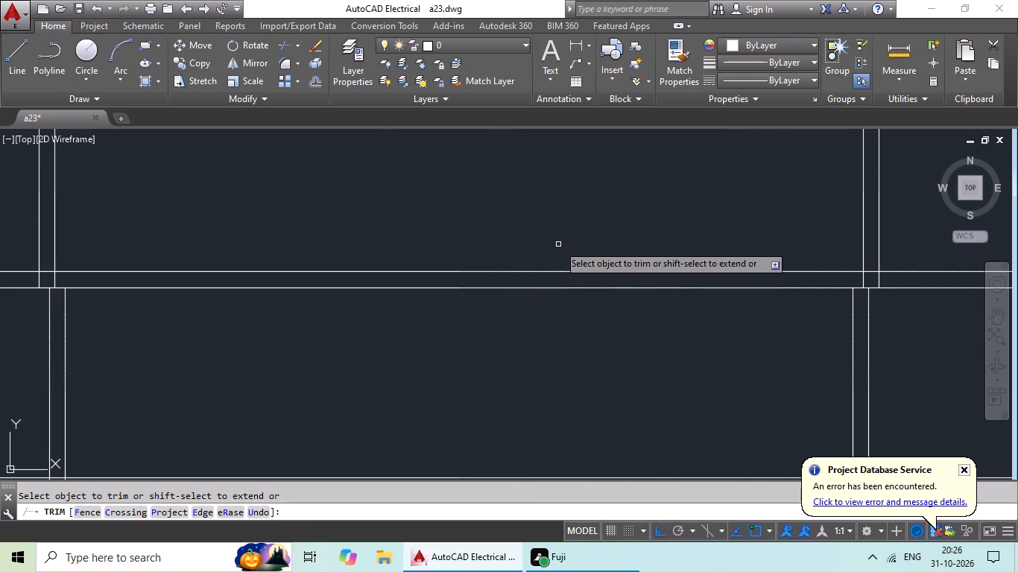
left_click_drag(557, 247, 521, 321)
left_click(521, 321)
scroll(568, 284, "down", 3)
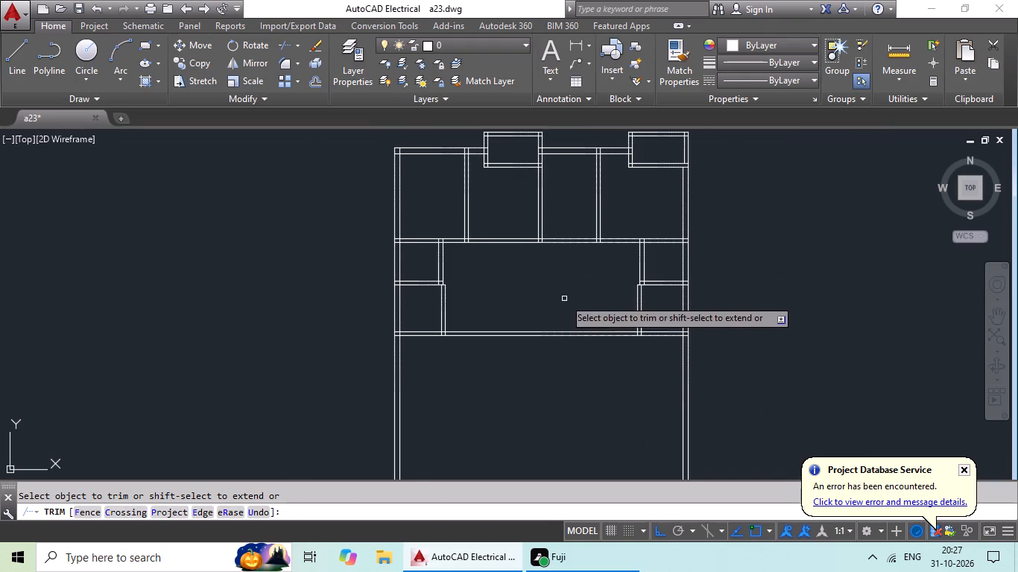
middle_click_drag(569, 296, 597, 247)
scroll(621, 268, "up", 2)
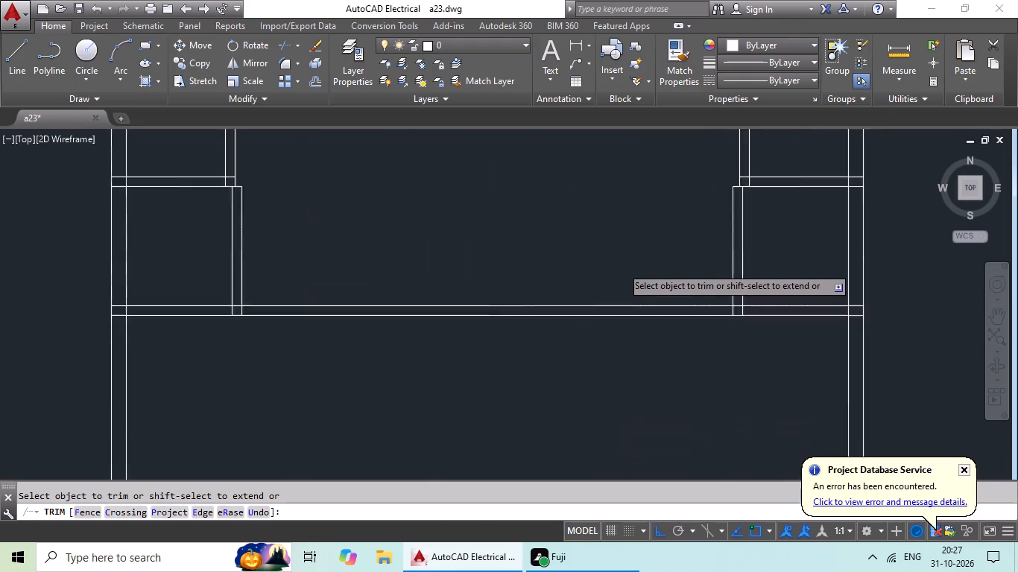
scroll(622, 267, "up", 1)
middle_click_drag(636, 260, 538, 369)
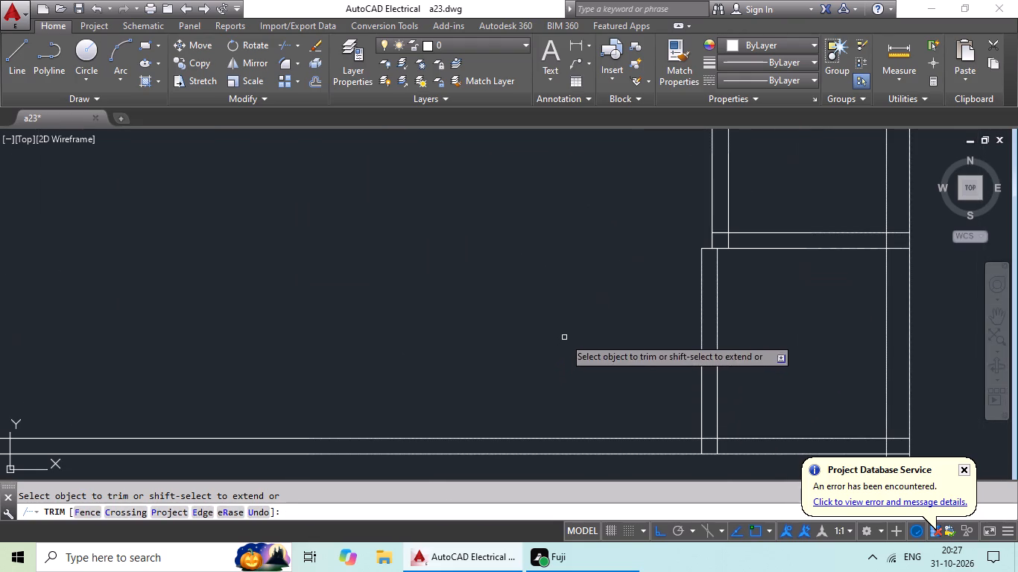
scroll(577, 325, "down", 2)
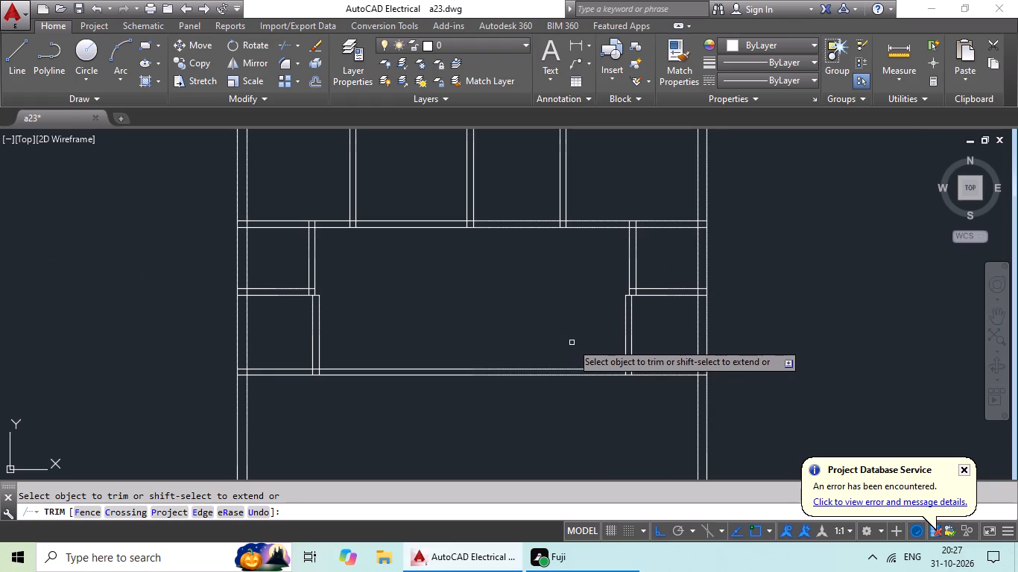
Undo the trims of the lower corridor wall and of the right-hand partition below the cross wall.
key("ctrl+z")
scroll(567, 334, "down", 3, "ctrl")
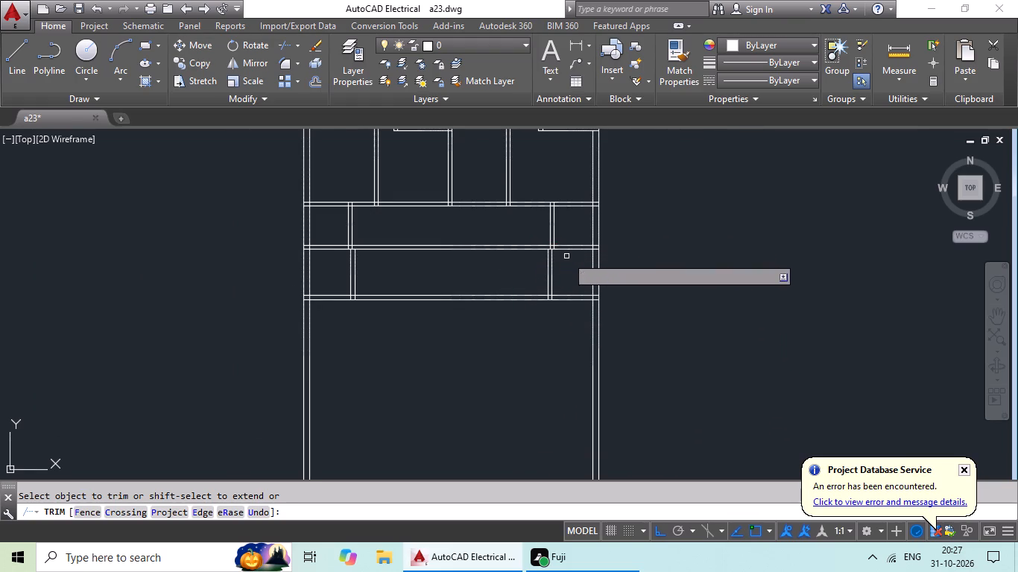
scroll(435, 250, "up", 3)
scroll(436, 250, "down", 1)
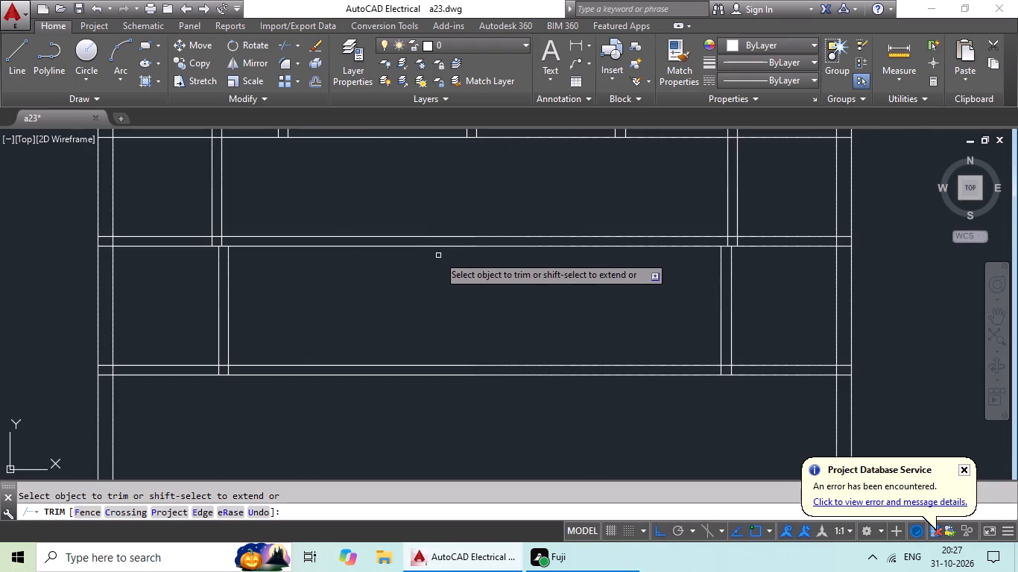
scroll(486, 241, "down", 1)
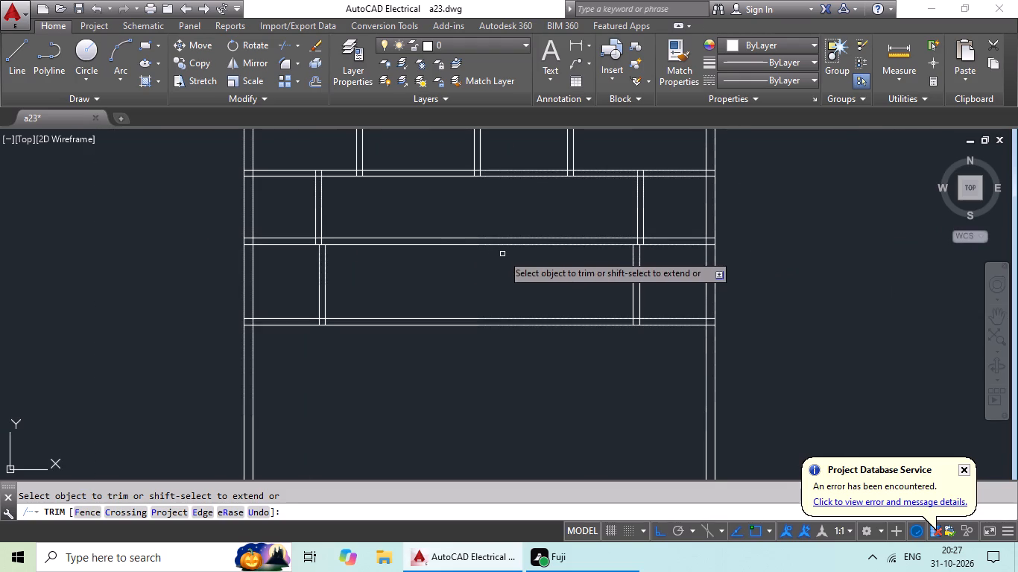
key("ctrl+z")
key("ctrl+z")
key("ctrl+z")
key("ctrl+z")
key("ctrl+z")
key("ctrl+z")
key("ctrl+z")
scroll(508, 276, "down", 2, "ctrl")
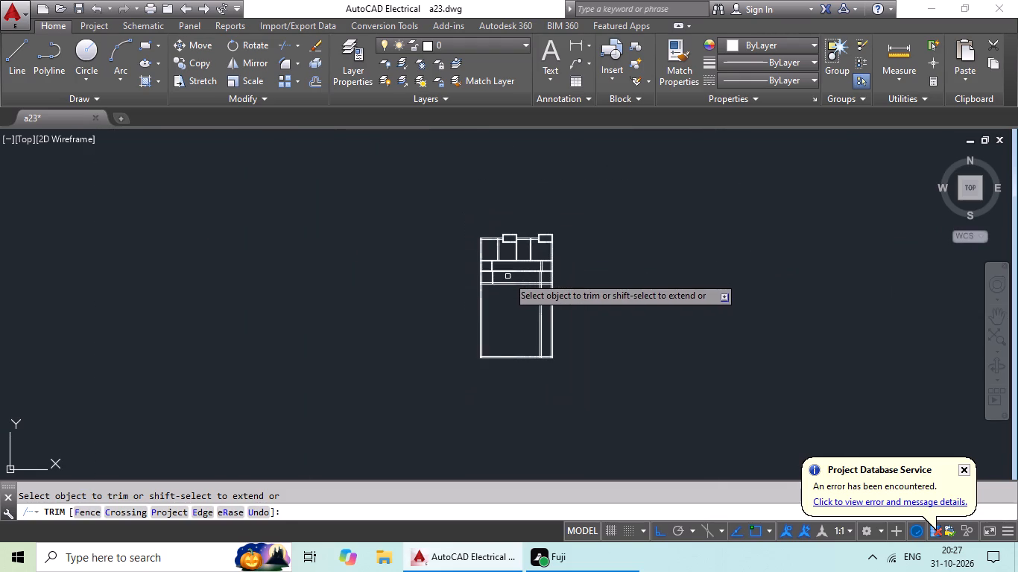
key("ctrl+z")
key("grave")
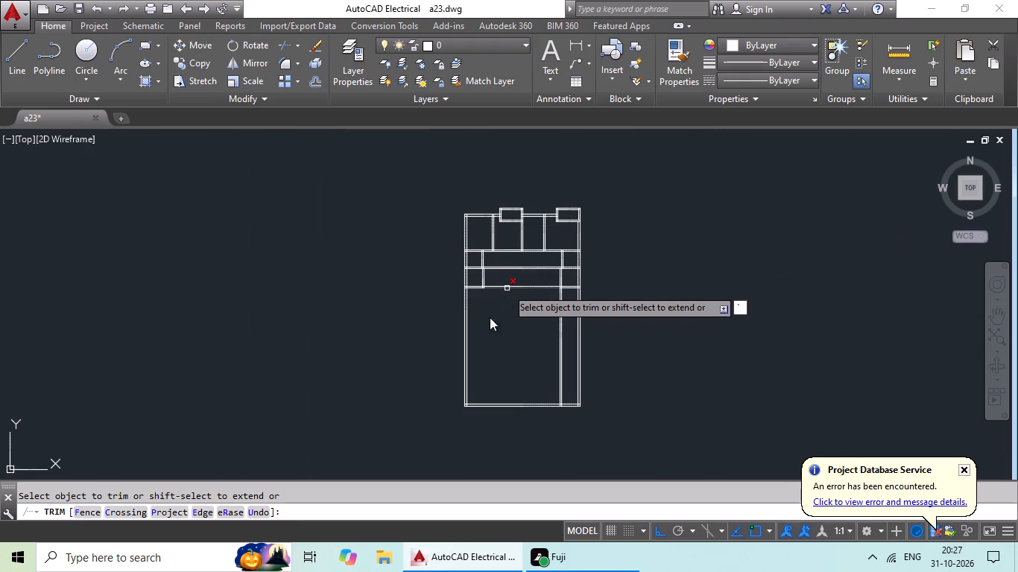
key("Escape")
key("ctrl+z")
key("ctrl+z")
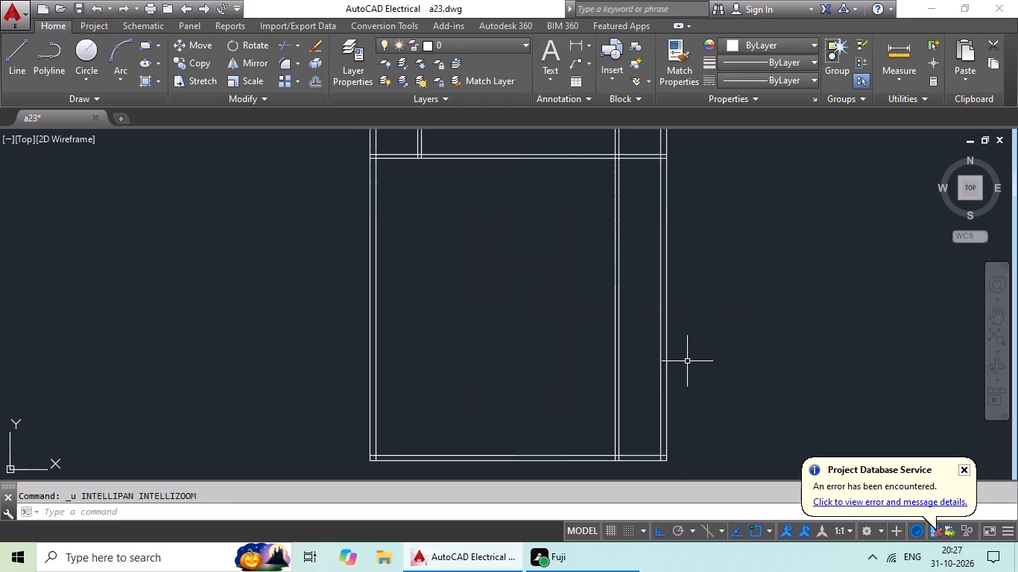
Undo the remaining edits back past the right-hand partition, the left partition trim and the cross wall offsets.
key("ctrl+z")
key("ctrl+z")
key("ctrl+z")
key("ctrl+z")
key("ctrl+z")
key("ctrl+z")
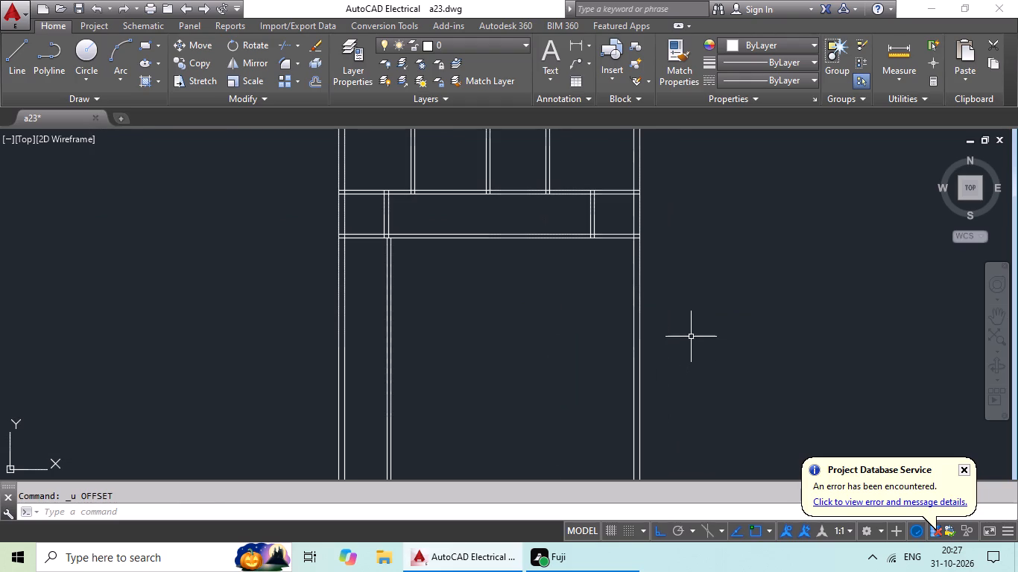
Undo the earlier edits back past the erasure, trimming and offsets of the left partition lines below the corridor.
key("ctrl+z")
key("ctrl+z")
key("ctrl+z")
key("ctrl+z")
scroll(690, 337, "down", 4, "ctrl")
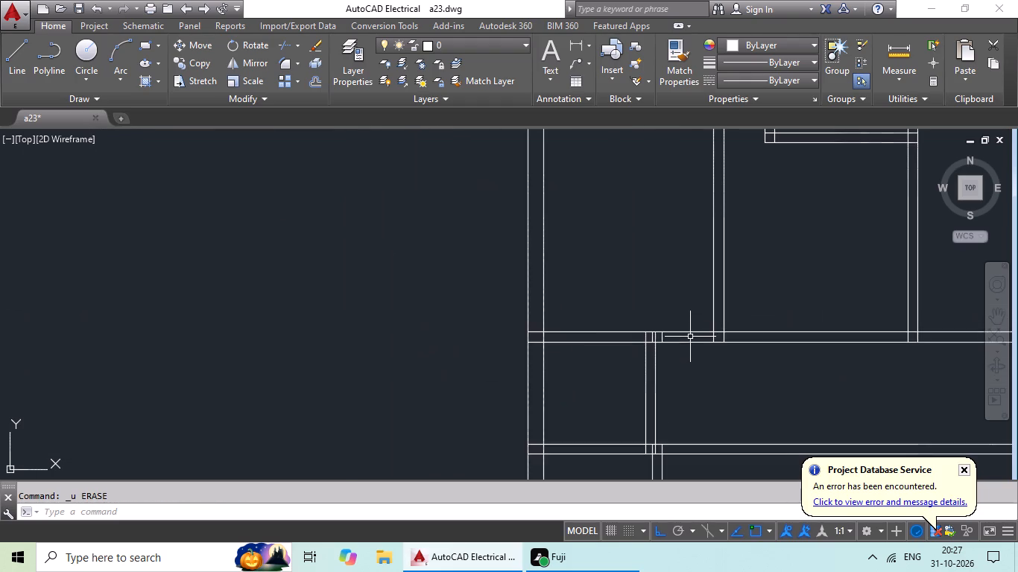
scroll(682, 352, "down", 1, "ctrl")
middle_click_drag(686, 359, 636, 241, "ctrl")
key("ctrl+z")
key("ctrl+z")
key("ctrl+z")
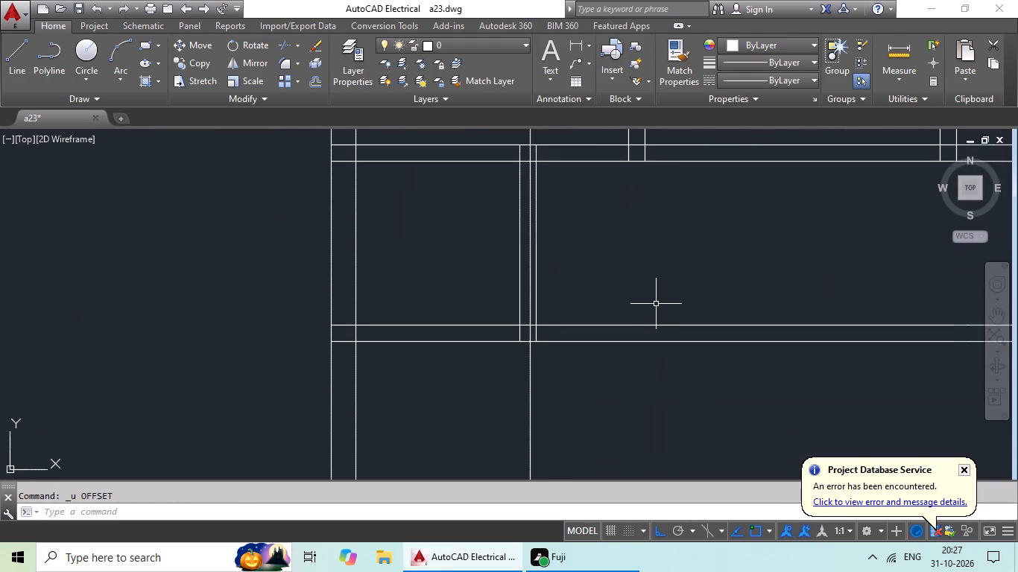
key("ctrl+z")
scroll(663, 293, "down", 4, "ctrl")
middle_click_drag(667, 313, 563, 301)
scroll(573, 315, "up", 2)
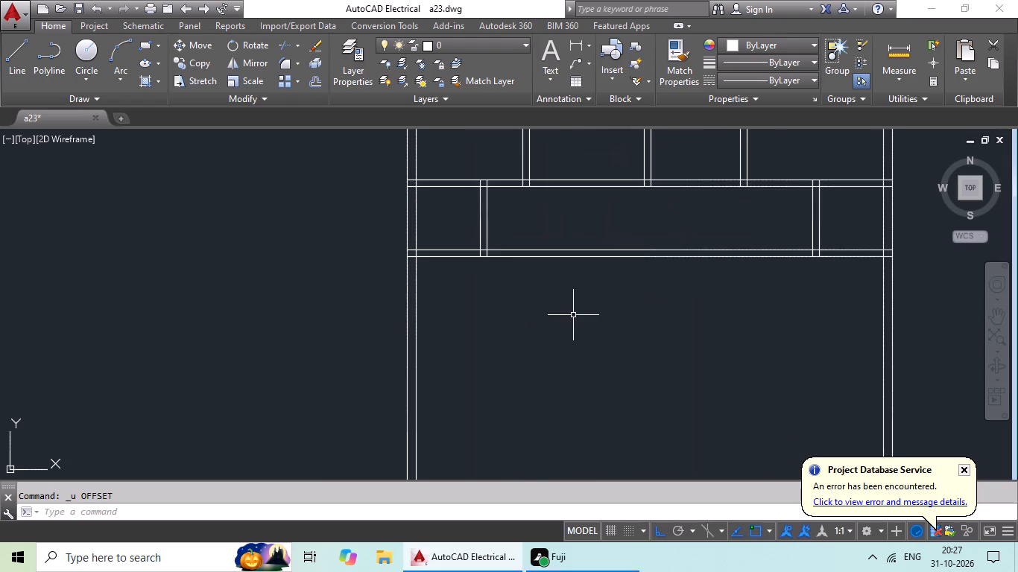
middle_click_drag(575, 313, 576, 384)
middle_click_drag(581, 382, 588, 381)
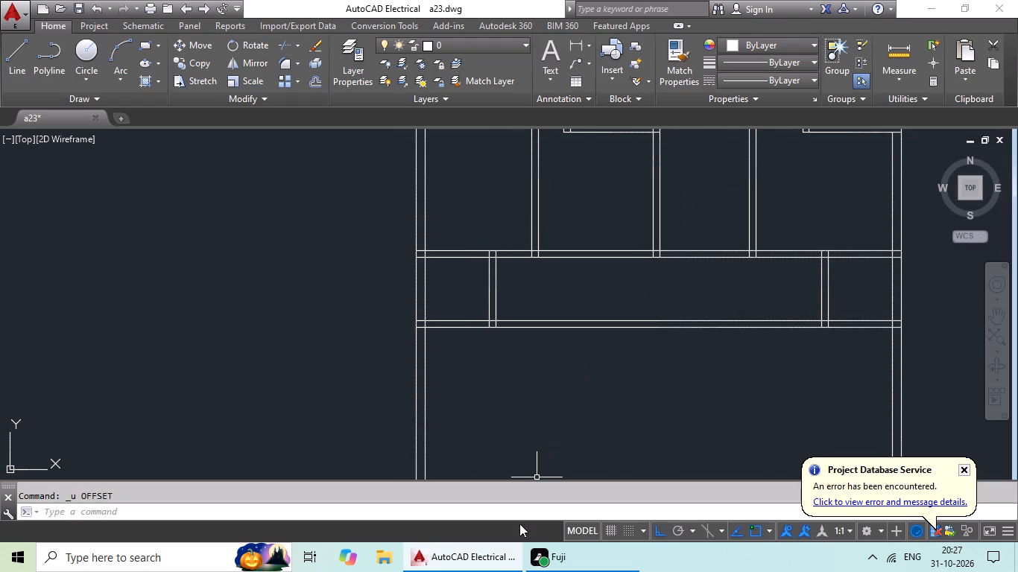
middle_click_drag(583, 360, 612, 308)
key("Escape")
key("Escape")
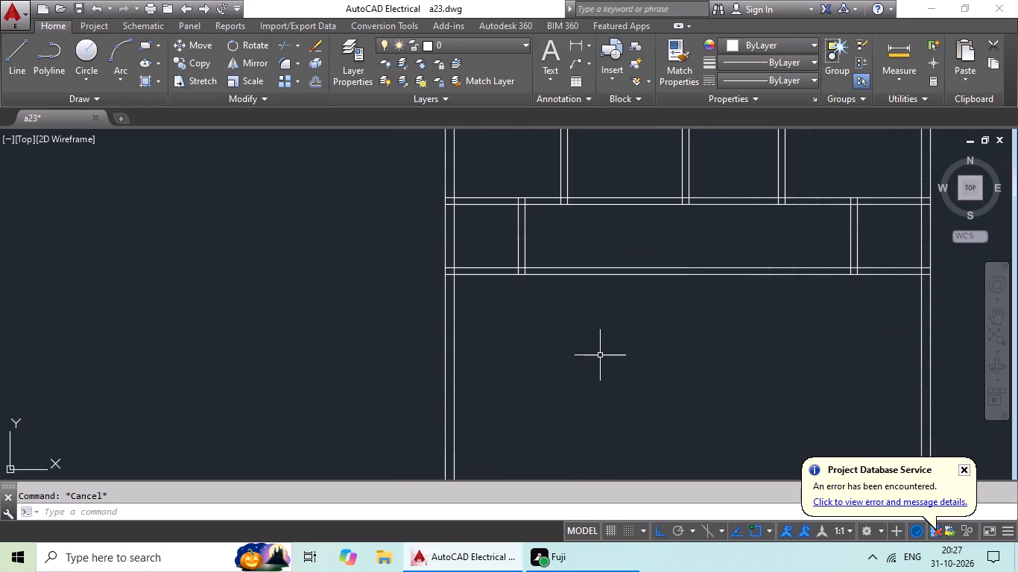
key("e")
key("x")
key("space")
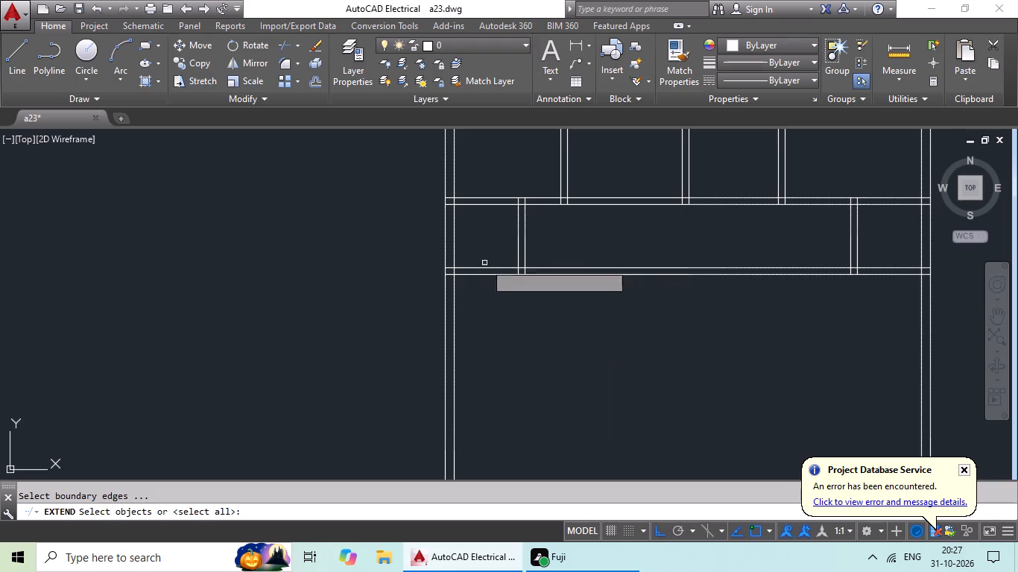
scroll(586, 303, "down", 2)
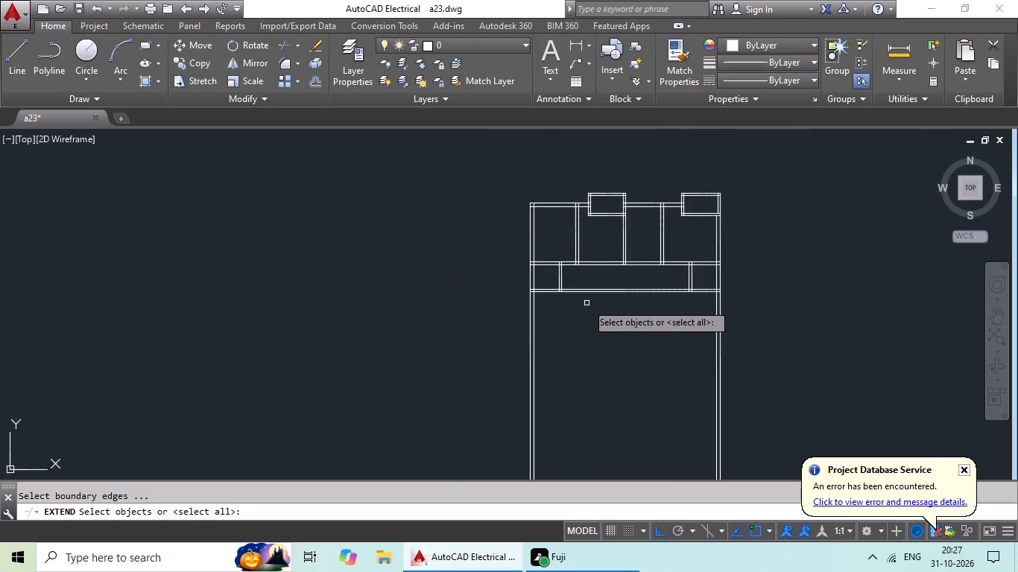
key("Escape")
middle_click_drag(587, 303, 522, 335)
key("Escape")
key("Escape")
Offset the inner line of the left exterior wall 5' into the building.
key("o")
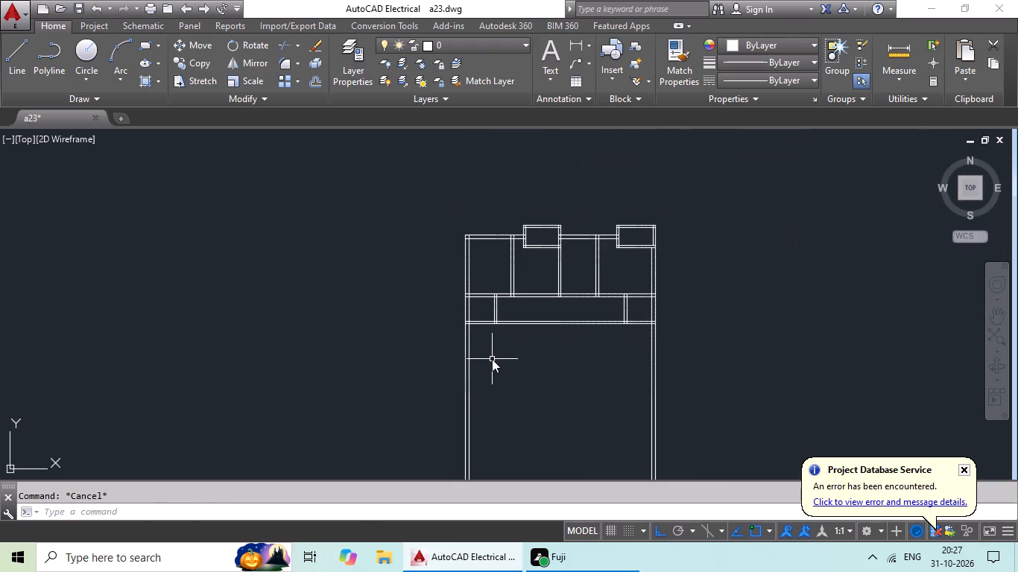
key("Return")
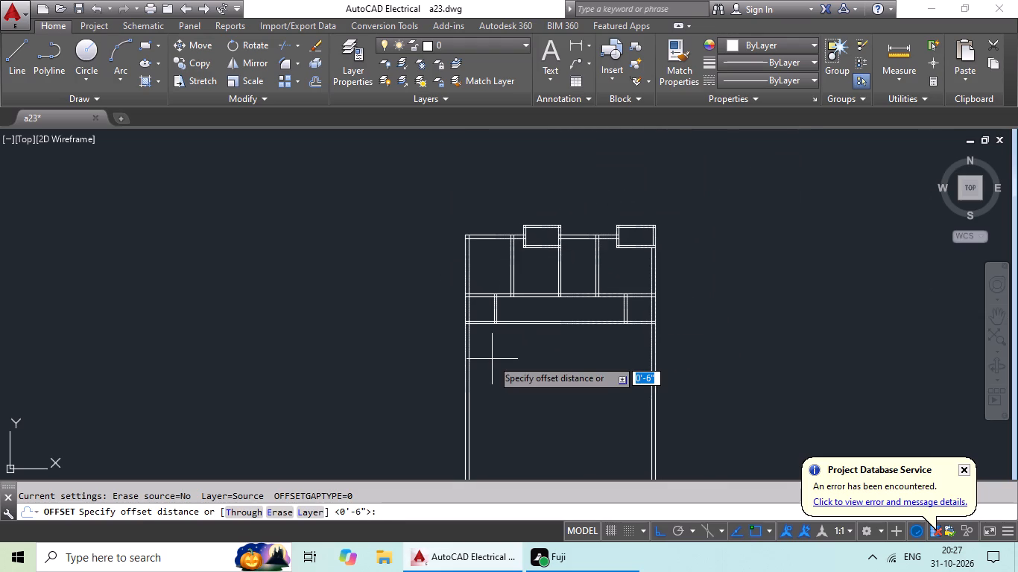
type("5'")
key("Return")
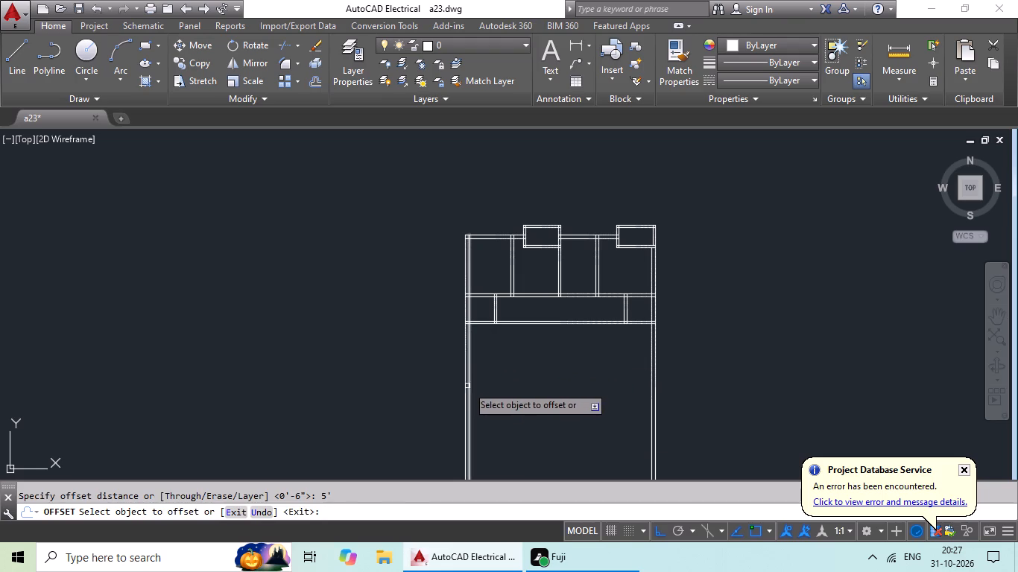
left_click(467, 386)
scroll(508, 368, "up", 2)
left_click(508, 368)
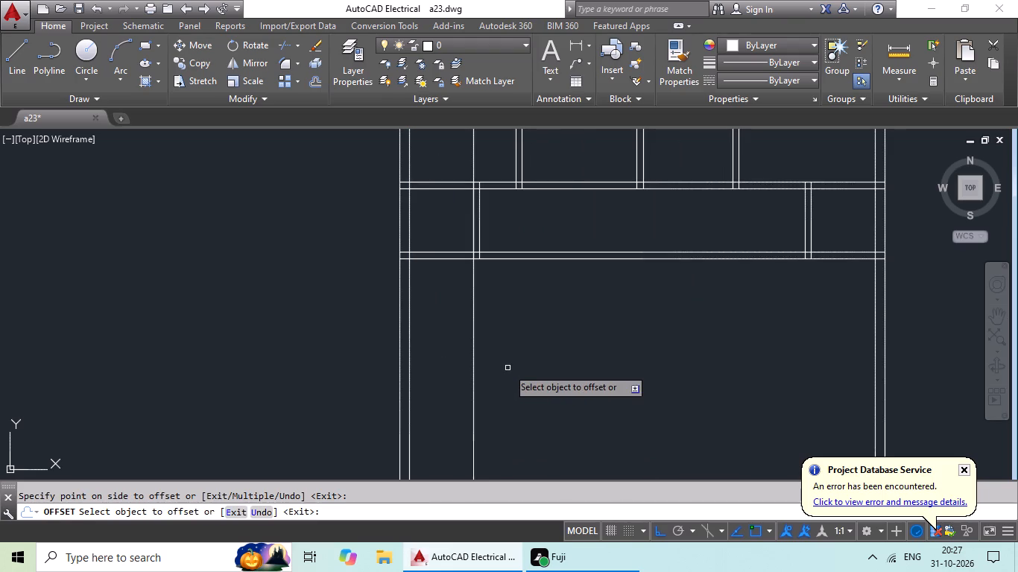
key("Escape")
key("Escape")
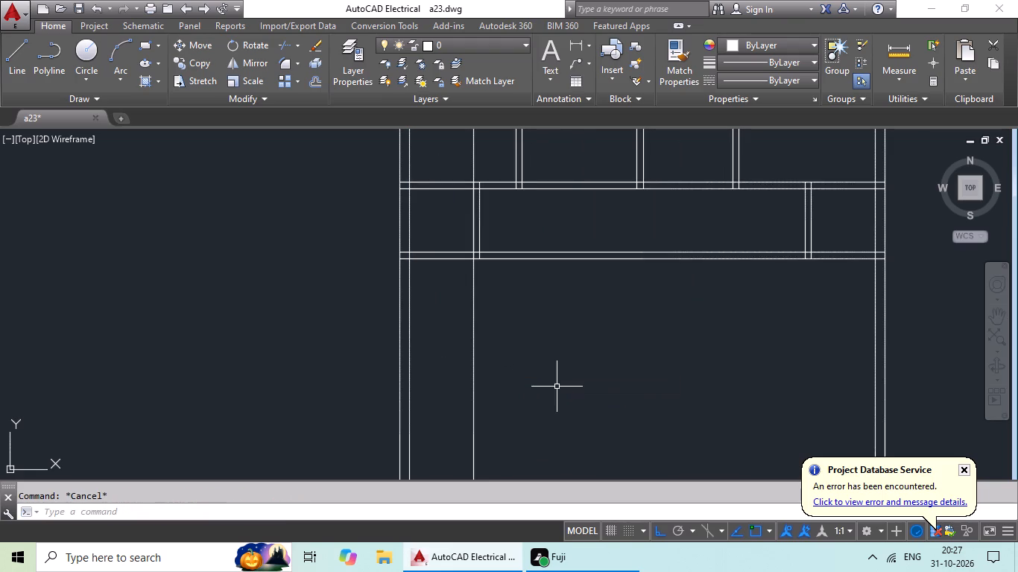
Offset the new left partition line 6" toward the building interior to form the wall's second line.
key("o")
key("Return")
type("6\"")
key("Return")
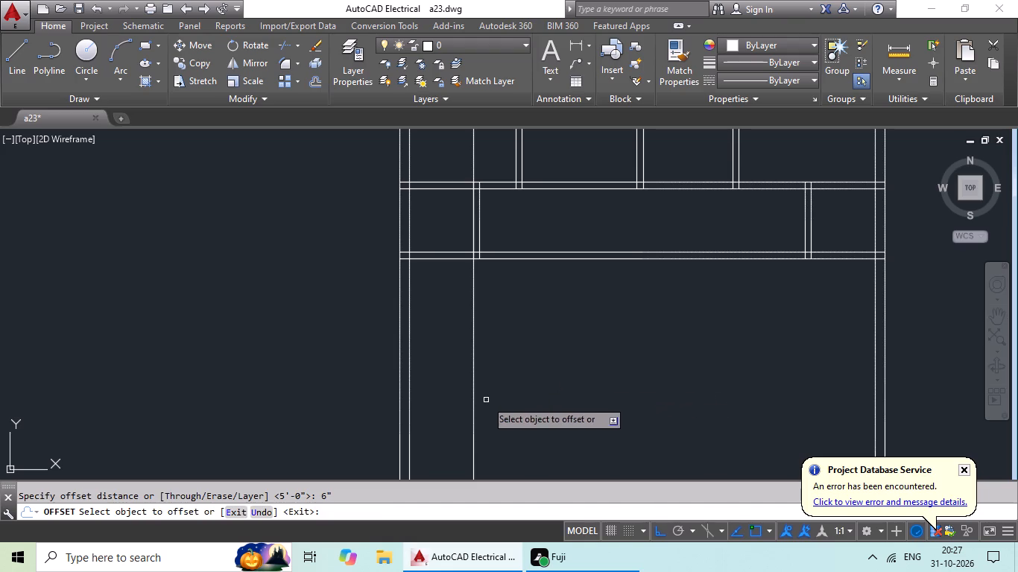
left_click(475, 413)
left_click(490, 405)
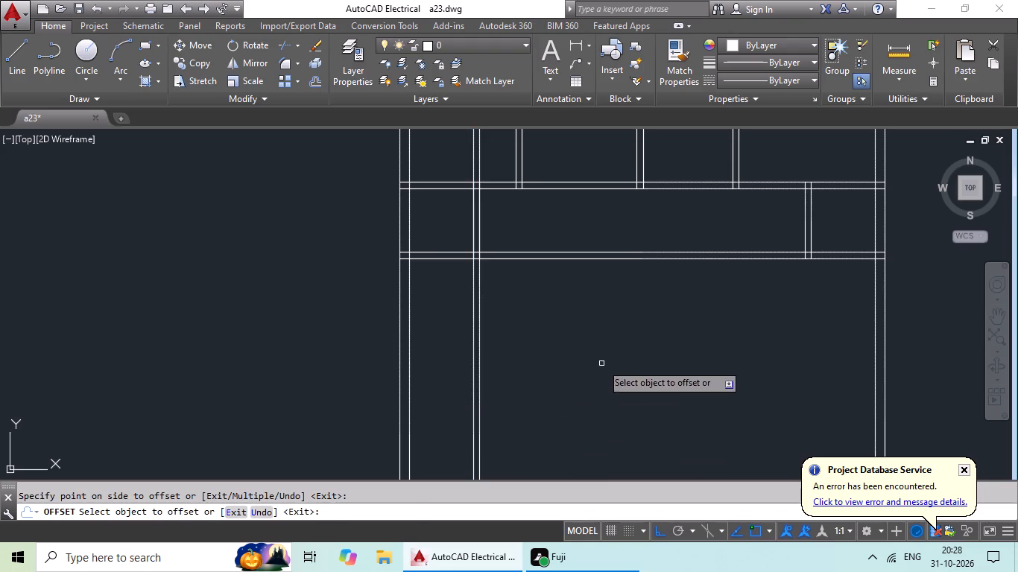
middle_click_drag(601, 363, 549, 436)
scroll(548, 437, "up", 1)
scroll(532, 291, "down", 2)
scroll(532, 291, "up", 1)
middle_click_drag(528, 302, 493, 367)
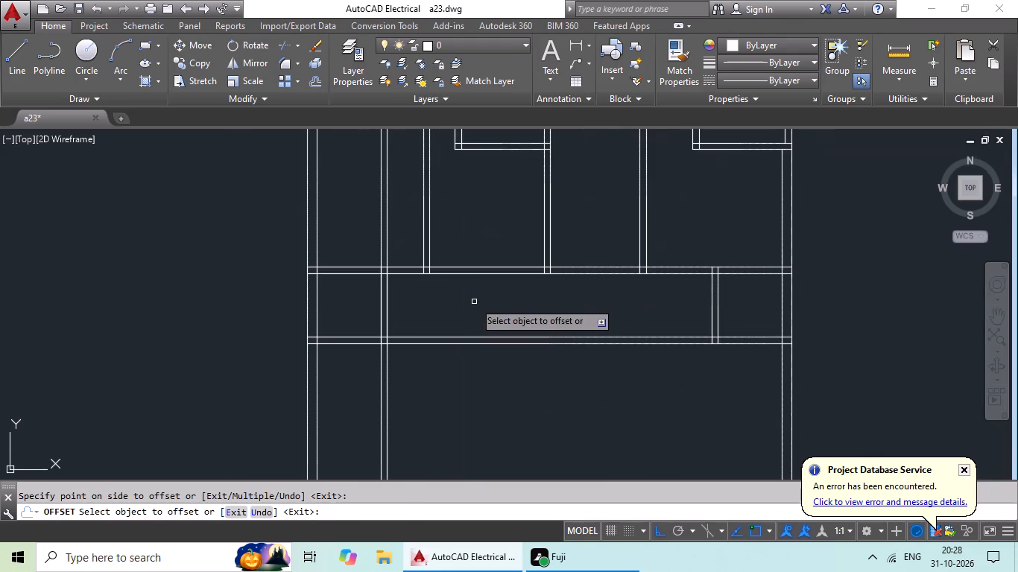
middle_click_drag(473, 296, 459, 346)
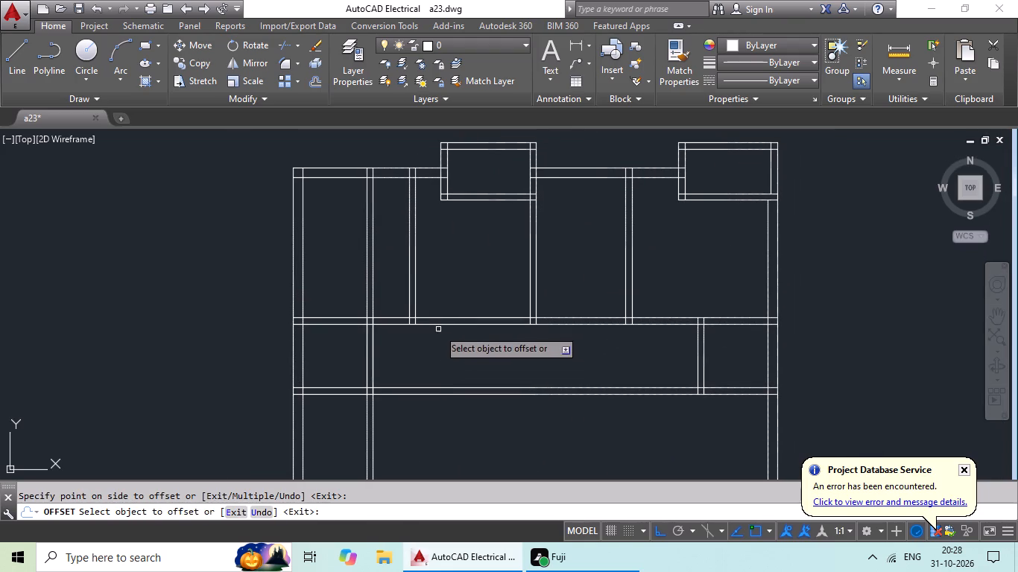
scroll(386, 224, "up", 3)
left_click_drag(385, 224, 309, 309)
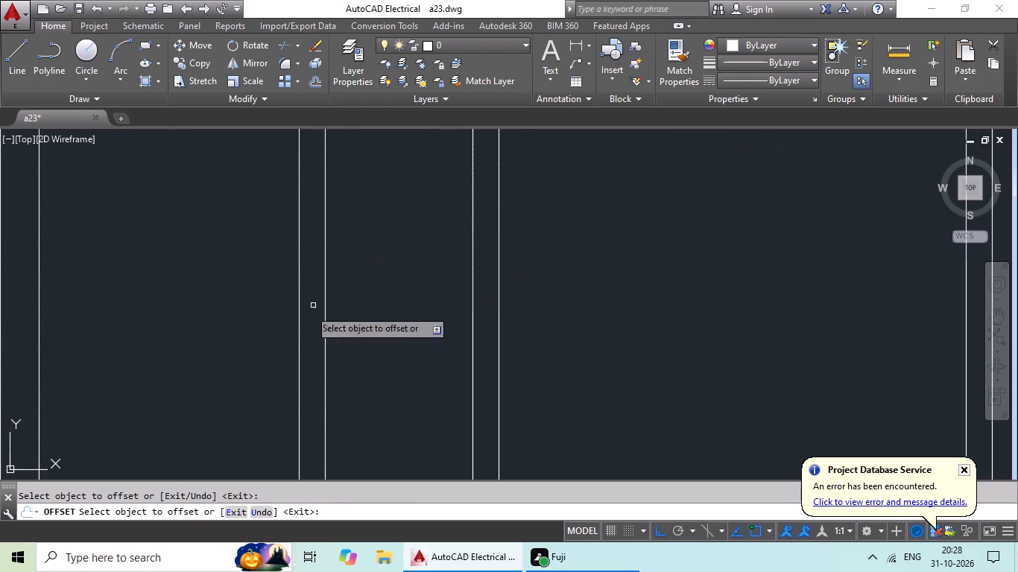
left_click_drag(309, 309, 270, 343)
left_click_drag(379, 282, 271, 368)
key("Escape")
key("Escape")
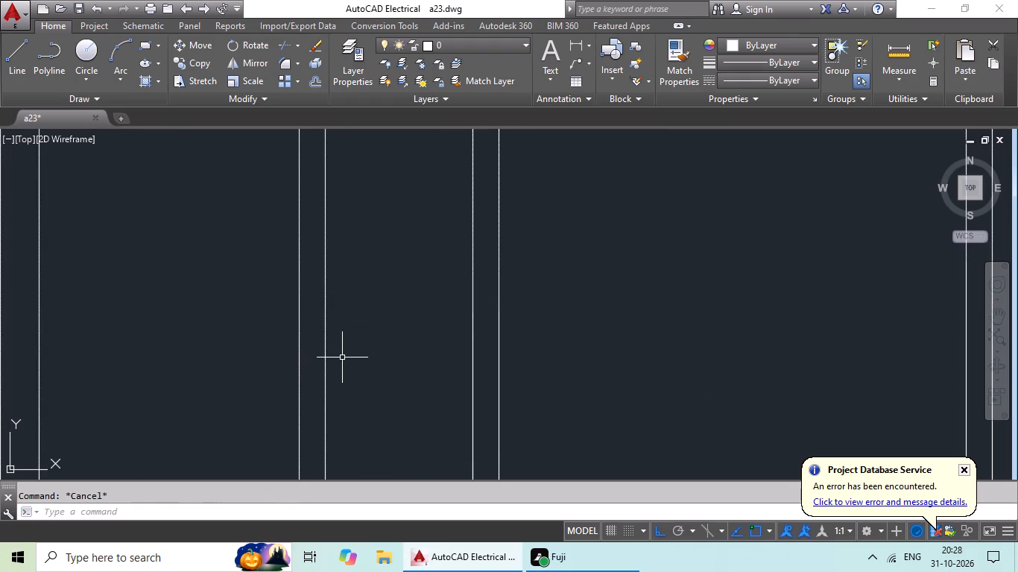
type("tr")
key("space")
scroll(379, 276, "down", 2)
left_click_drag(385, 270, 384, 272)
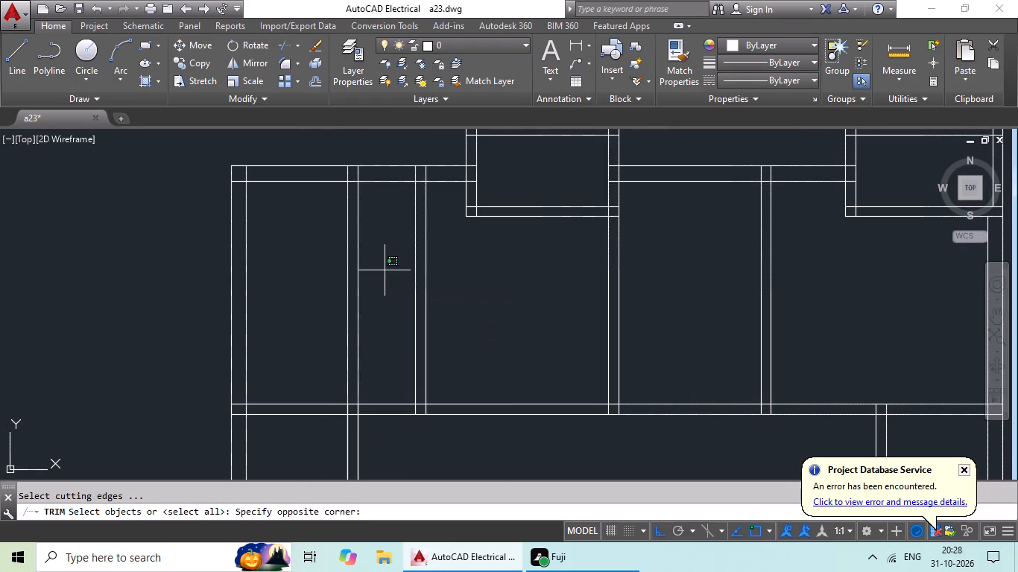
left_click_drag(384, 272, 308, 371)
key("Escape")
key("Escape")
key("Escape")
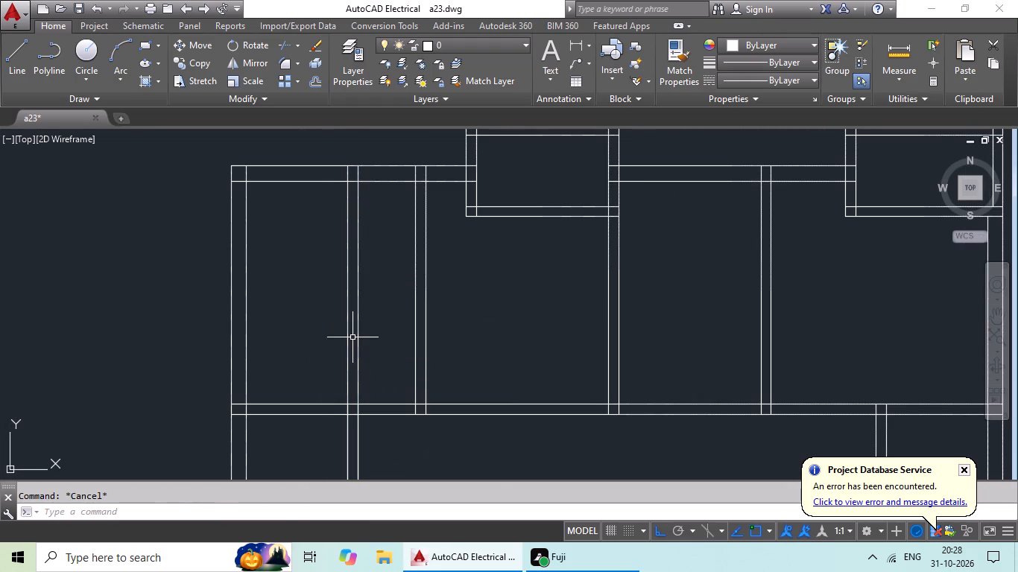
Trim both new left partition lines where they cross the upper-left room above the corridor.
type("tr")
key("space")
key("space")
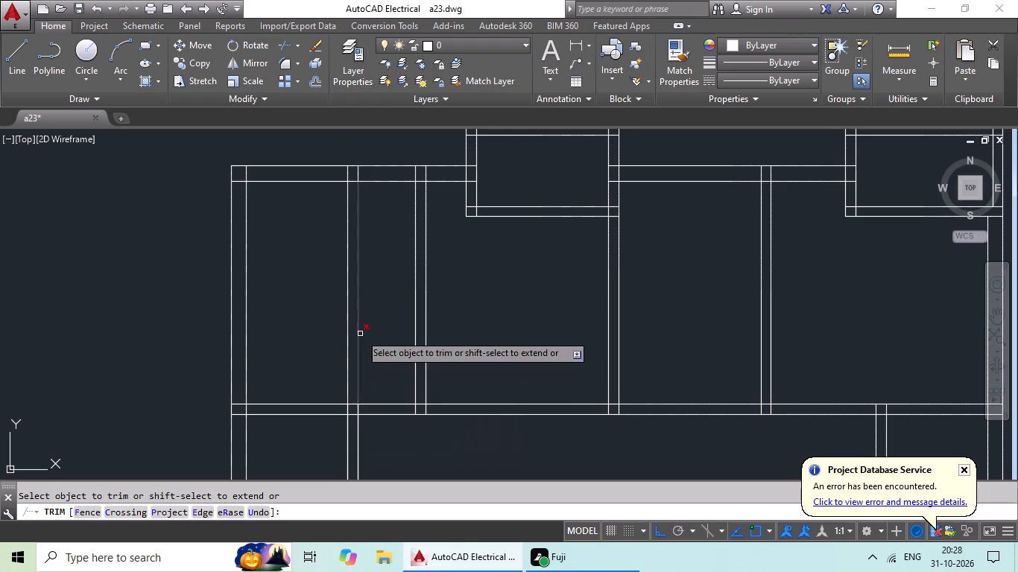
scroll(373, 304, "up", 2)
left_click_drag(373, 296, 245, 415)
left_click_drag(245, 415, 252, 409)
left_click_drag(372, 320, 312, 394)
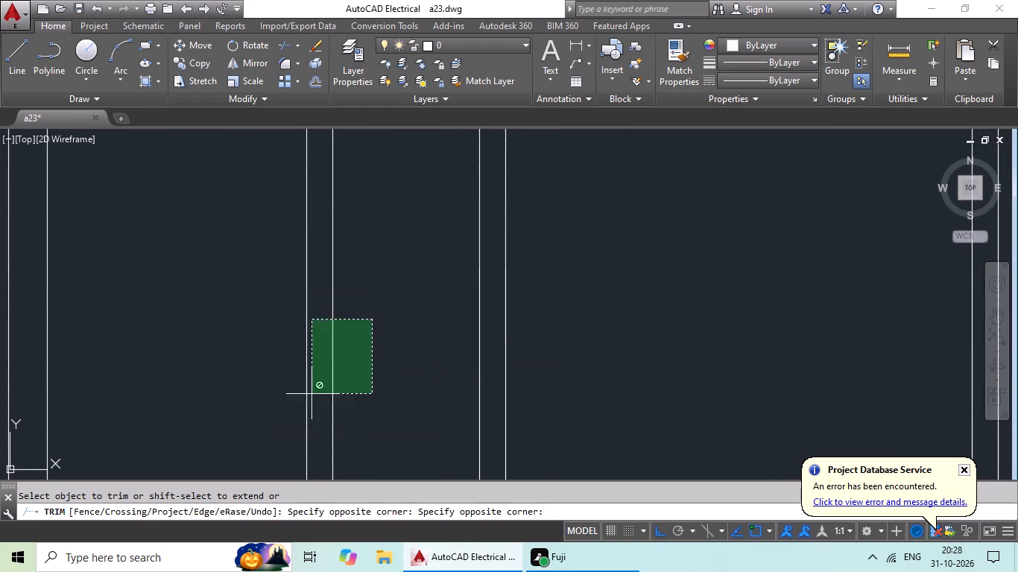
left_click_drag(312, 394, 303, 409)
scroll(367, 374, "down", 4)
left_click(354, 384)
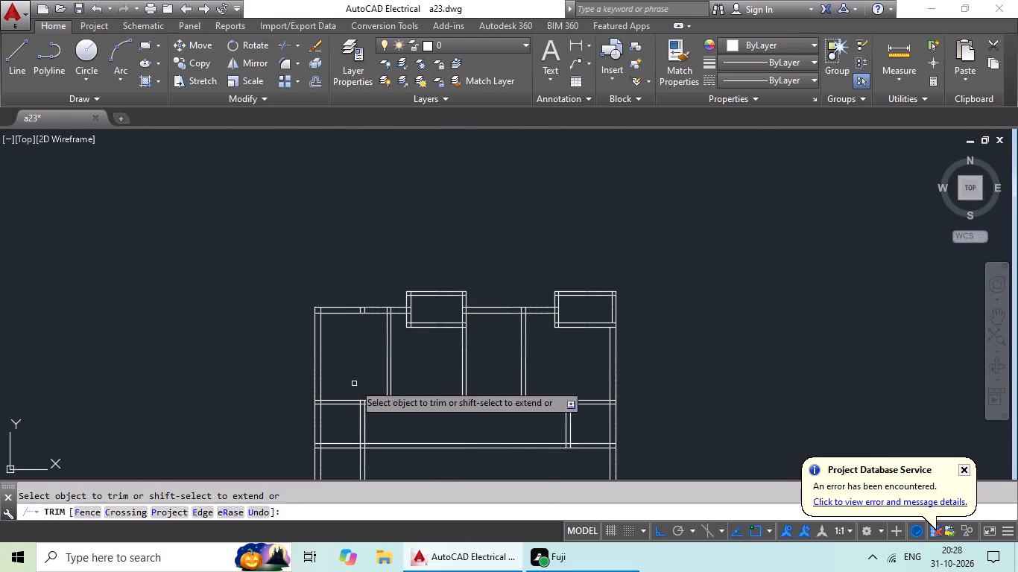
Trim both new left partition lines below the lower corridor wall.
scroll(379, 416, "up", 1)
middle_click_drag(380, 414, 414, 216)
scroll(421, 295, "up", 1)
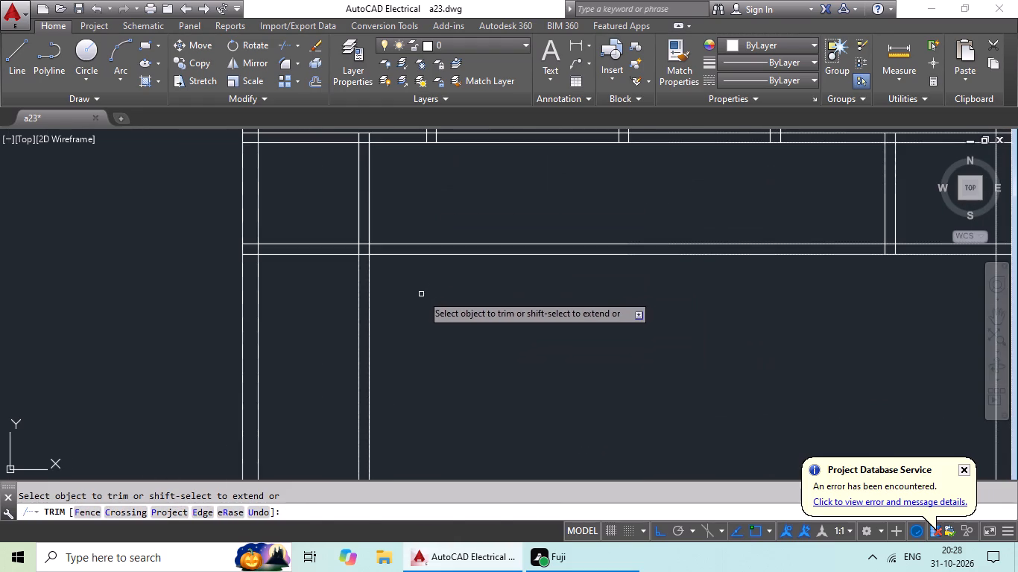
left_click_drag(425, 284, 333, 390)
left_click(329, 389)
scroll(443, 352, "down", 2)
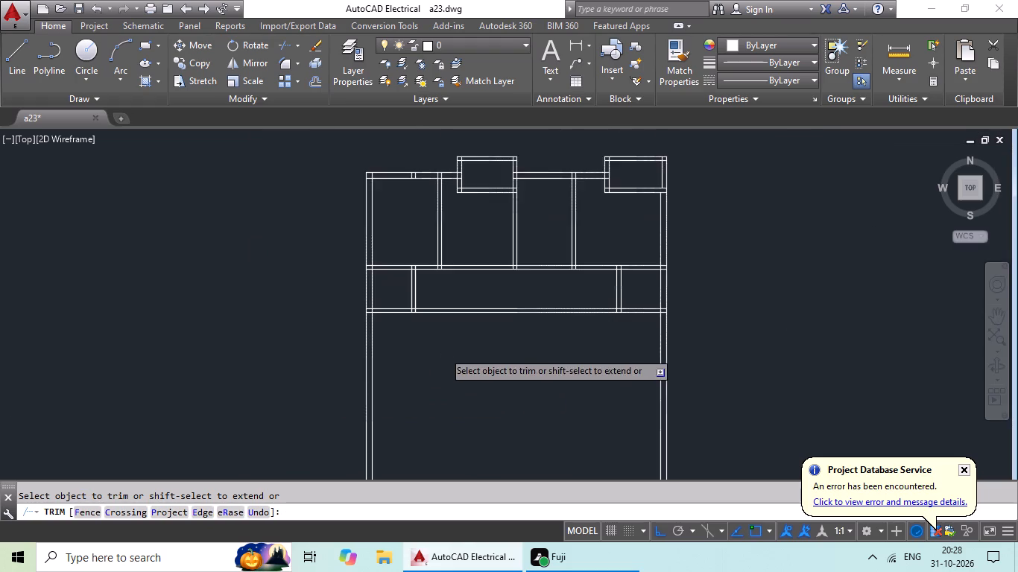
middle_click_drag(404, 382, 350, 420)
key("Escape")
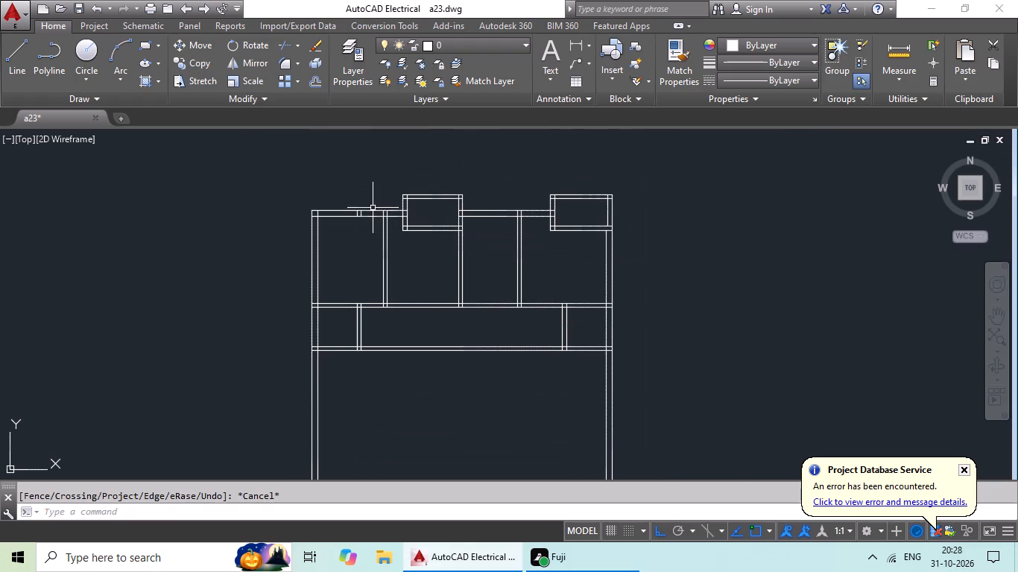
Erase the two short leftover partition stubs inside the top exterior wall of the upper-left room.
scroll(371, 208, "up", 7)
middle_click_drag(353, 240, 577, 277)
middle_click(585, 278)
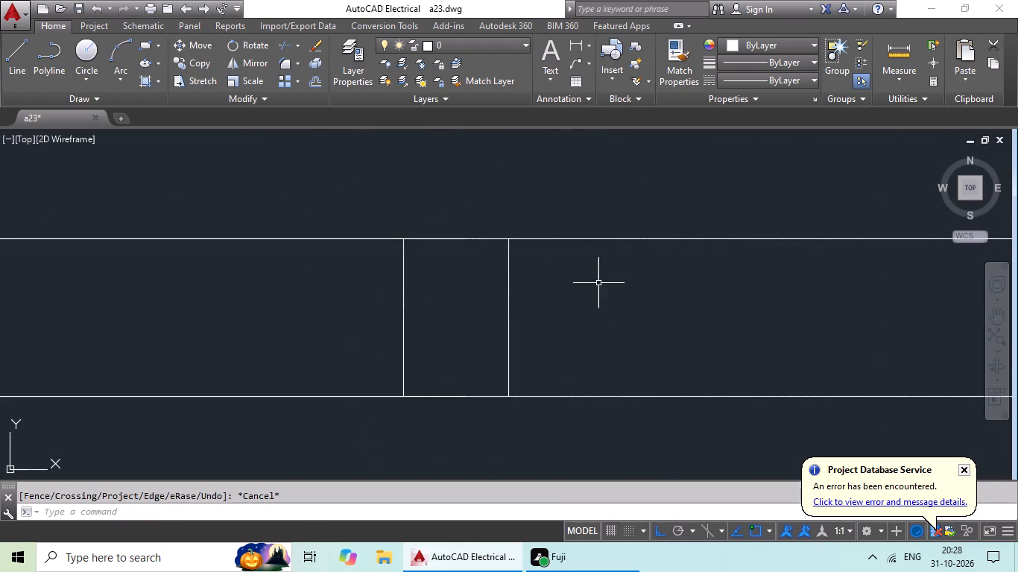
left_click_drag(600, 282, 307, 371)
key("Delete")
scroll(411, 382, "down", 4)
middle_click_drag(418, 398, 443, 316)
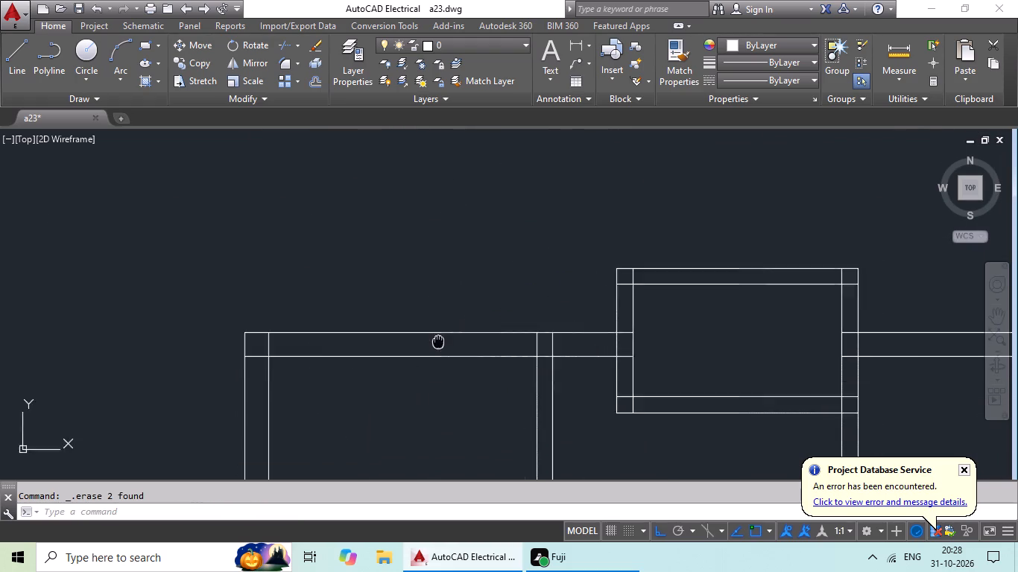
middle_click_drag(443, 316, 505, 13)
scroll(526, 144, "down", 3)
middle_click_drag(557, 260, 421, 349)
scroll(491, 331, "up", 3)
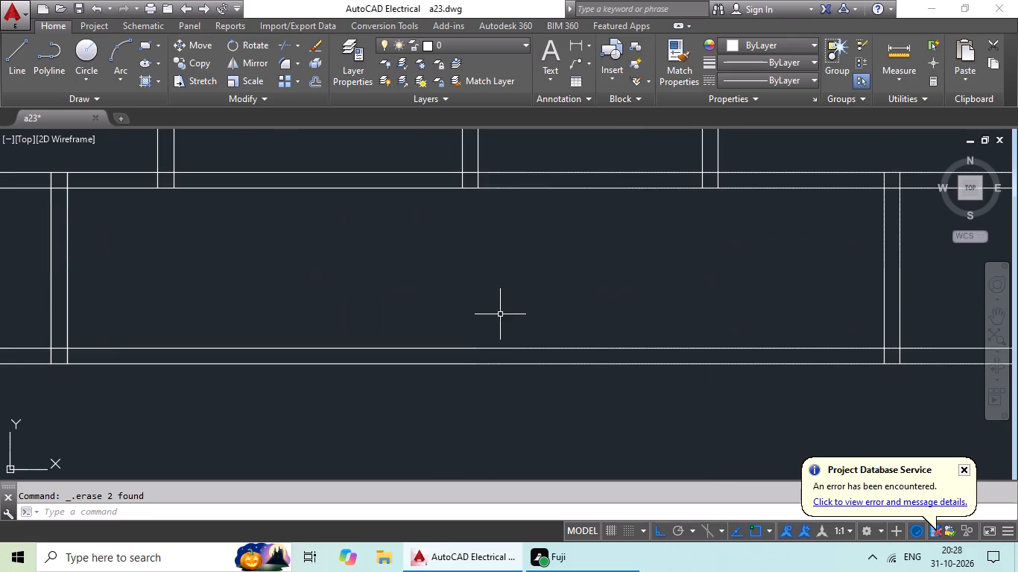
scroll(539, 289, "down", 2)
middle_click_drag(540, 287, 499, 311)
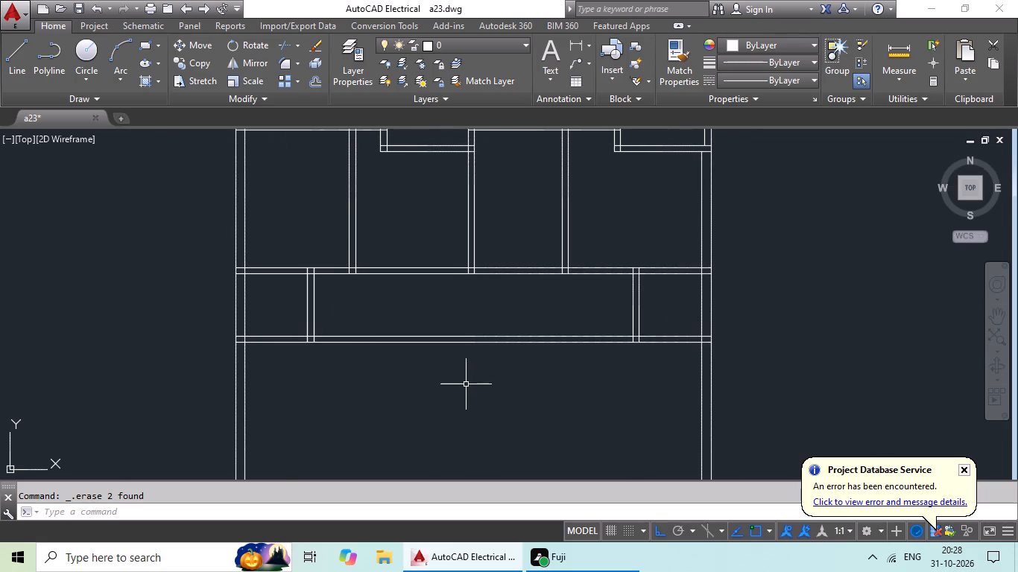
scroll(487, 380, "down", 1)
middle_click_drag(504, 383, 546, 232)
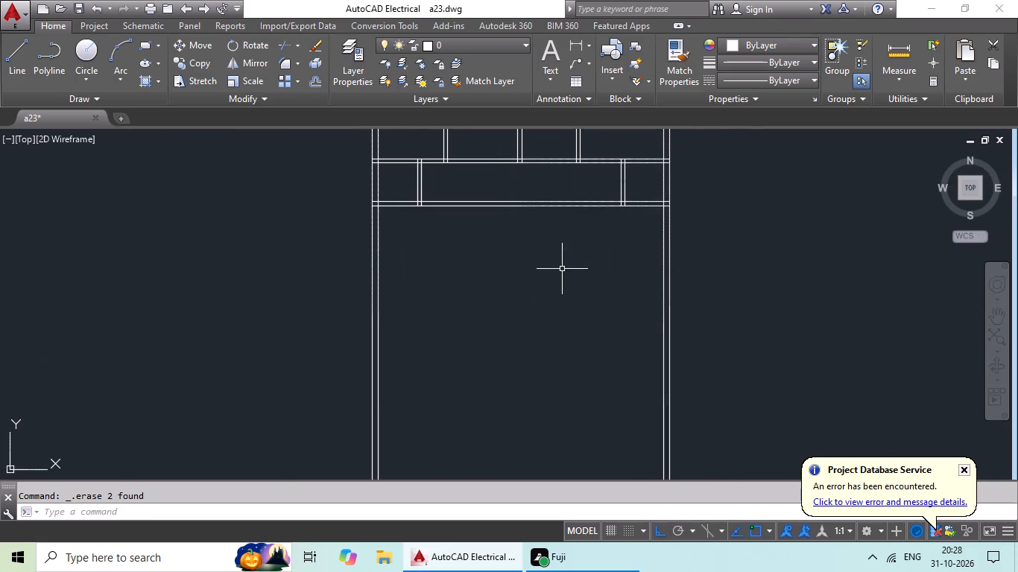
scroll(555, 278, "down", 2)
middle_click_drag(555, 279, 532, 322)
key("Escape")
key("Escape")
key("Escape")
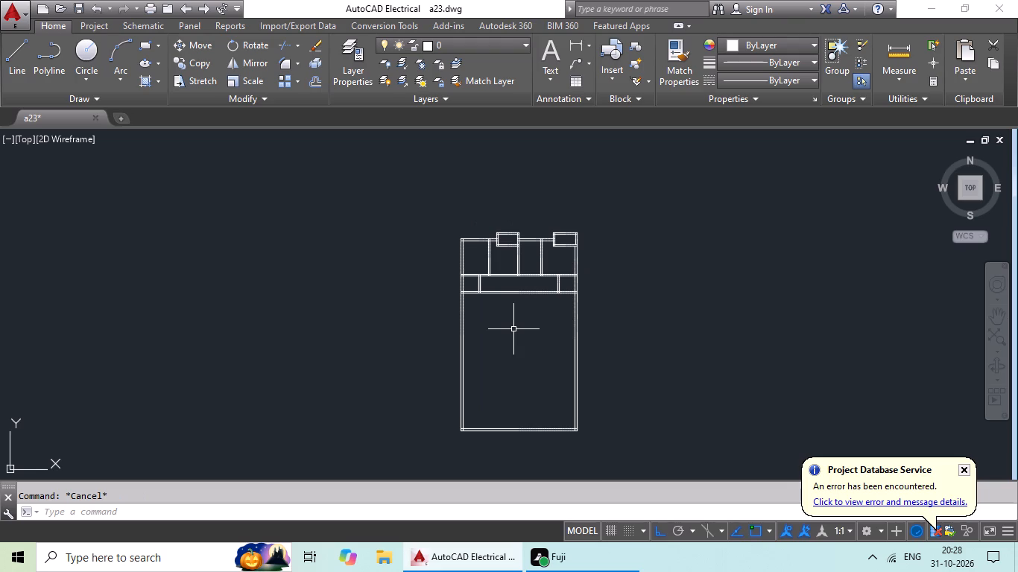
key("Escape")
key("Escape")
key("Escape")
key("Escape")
Offset the inner line of the left exterior wall 5' inward to place a partition line below the corridor.
key("o")
key("Return")
type("5'")
key("Return")
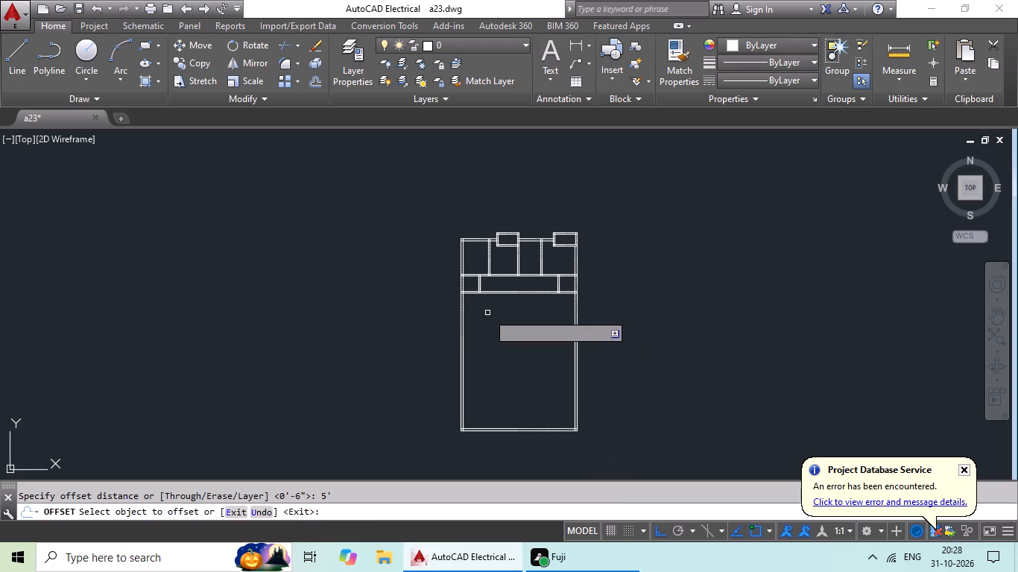
scroll(480, 300, "up", 5)
left_click(303, 325)
left_click(419, 326)
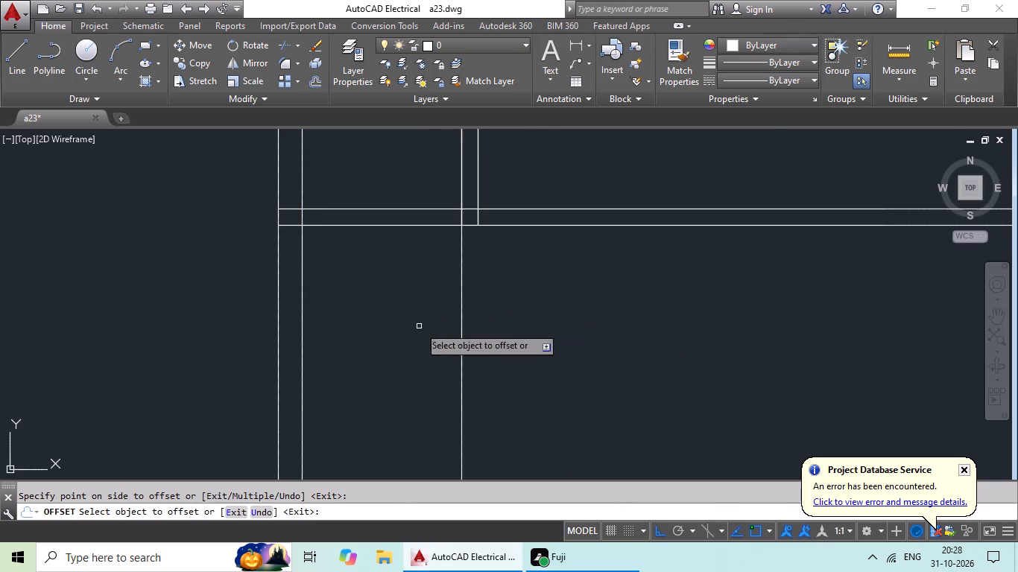
Offset the inner line of the right exterior wall 5' inward to place a partition line.
scroll(557, 329, "down", 2)
middle_click_drag(557, 329, 306, 332)
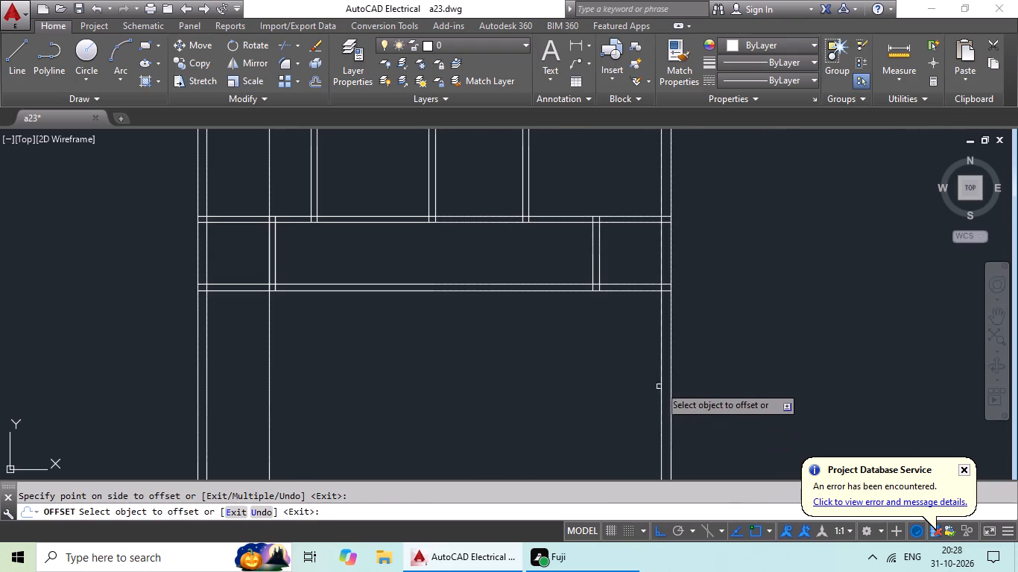
left_click(663, 384)
left_click(572, 416)
key("Escape")
key("Escape")
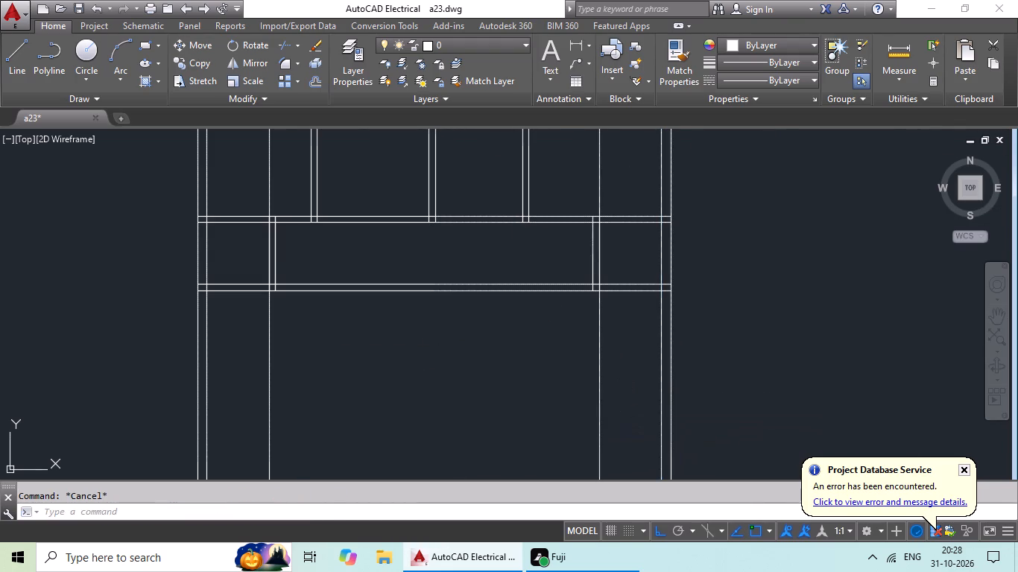
key("Escape")
Offset both new partition lines 6" toward the middle of the building to give them wall thickness.
key("o")
key("Return")
key("6")
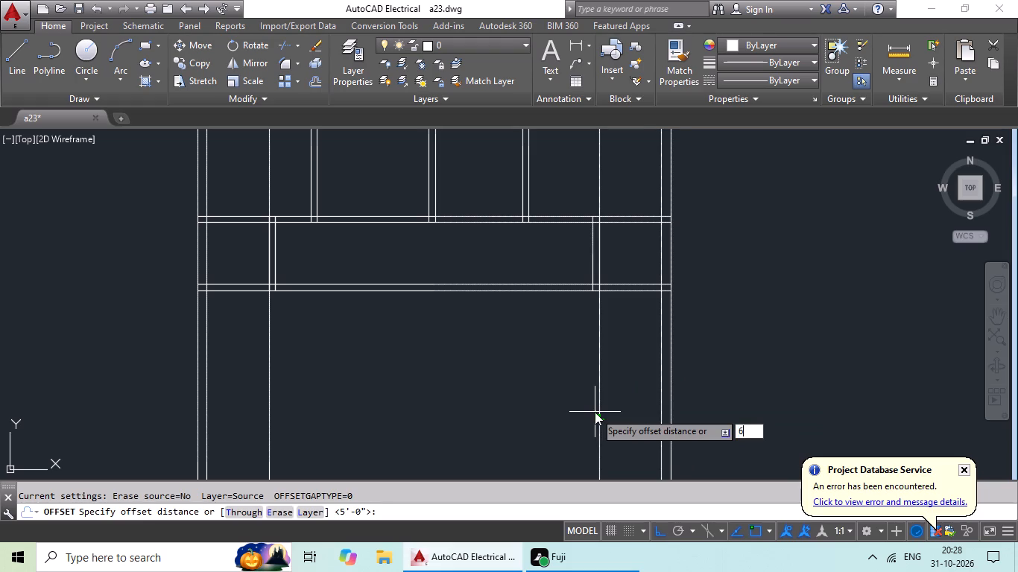
key("shift+quotedbl")
key("Return")
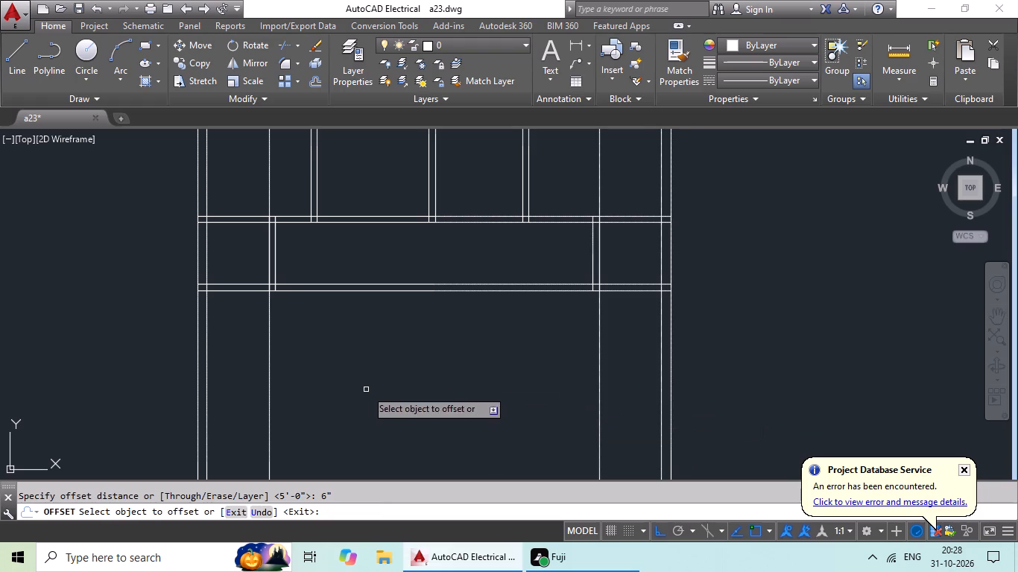
left_click(268, 362)
left_click(339, 359)
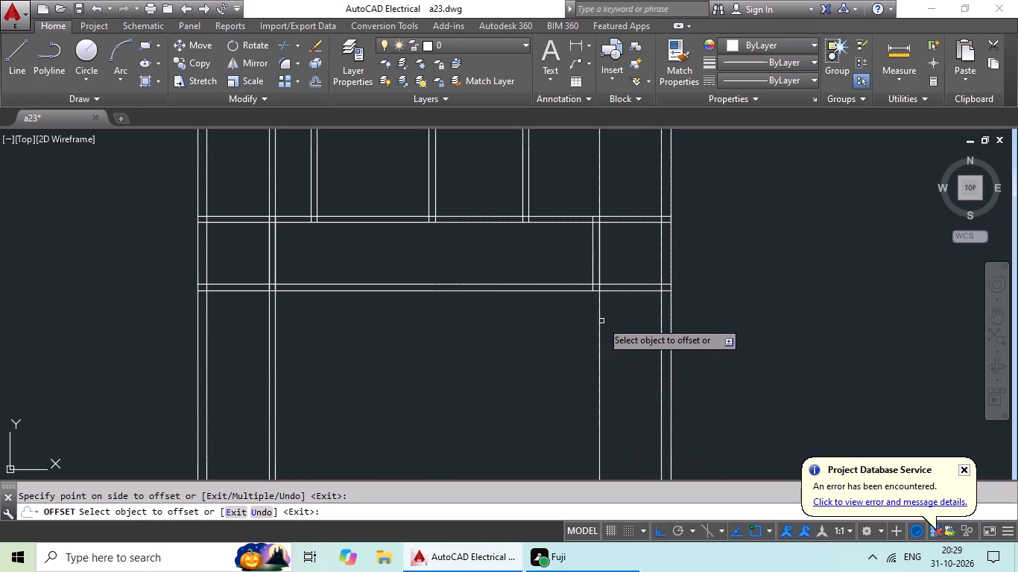
left_click_drag(600, 325, 584, 342)
left_click(547, 360)
scroll(547, 360, "down", 2)
middle_click_drag(502, 397, 495, 402)
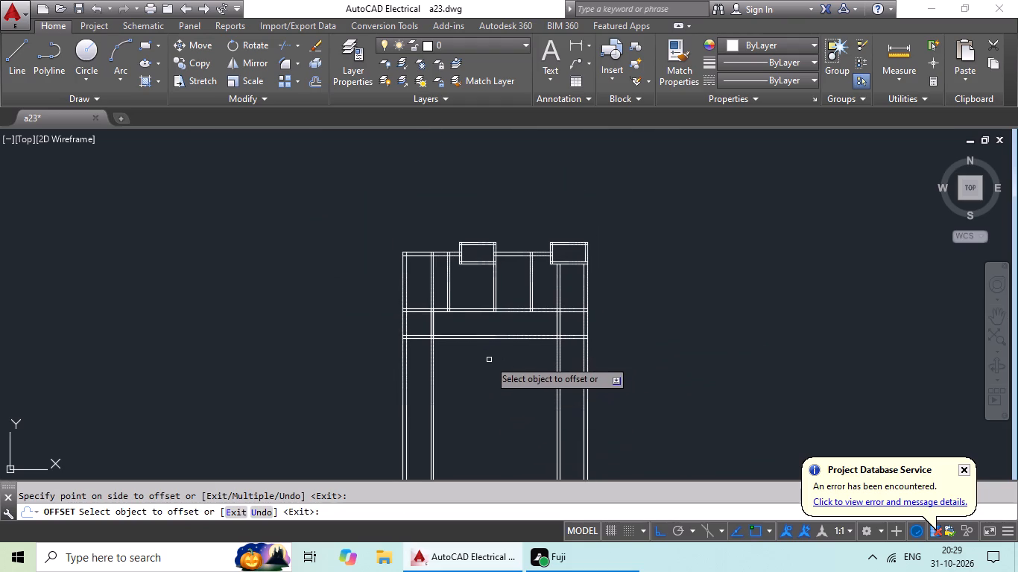
scroll(490, 357, "down", 1)
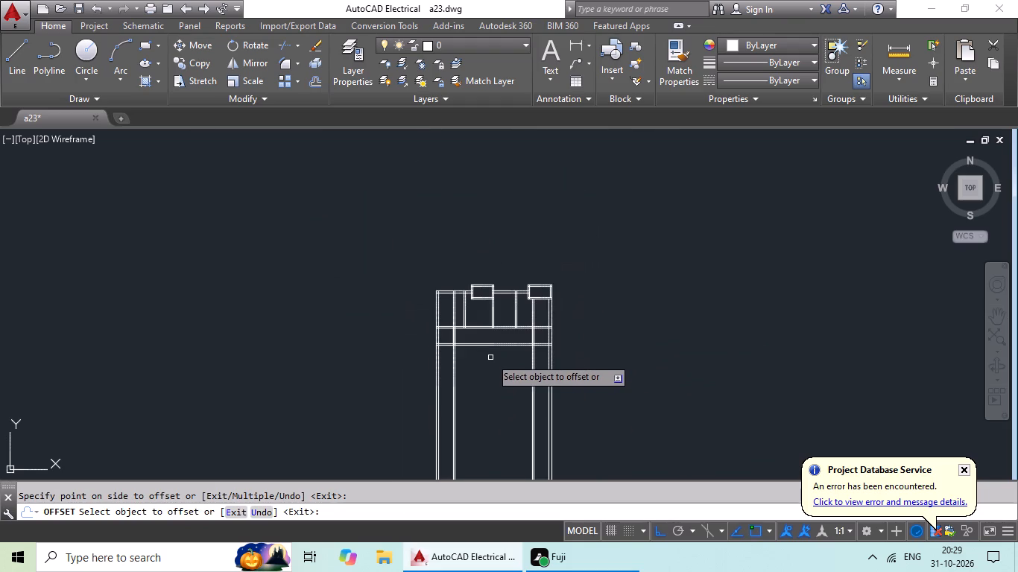
middle_click_drag(492, 360, 457, 421)
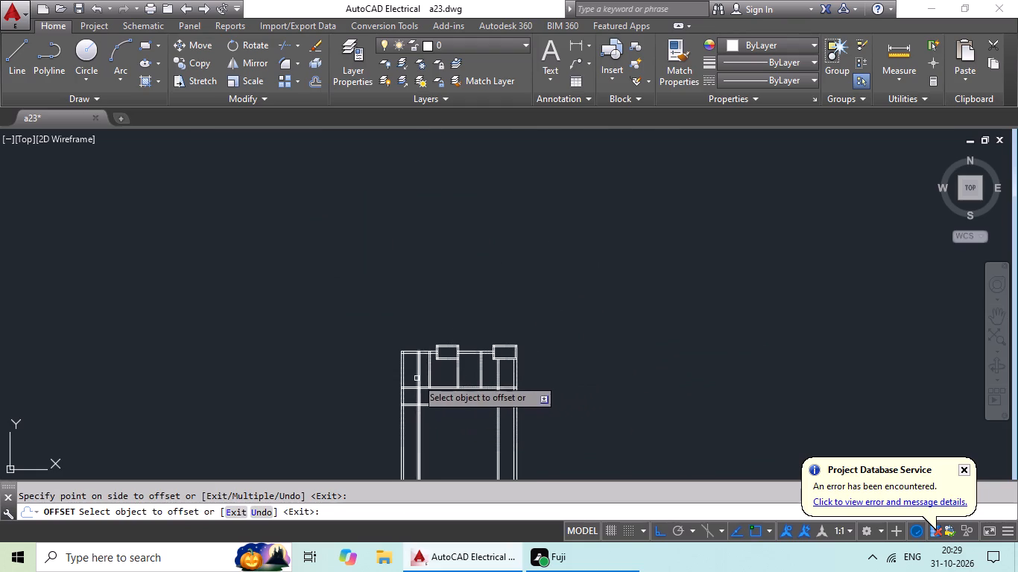
scroll(421, 387, "up", 3)
middle_click_drag(443, 410, 453, 305)
scroll(481, 353, "down", 1)
middle_click_drag(484, 382, 496, 331)
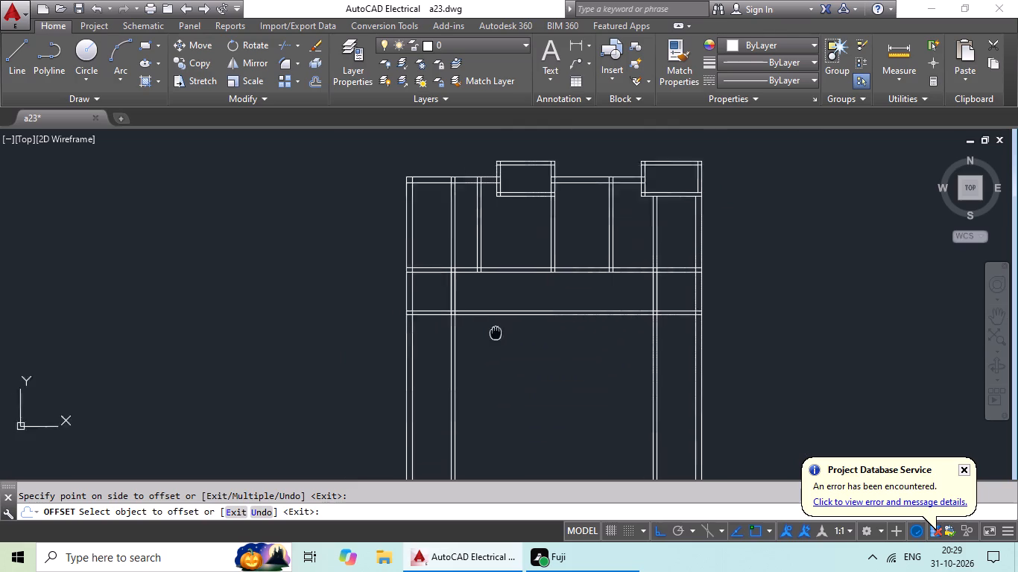
middle_click_drag(496, 331, 499, 320)
middle_click_drag(514, 334, 471, 401)
scroll(421, 276, "up", 5)
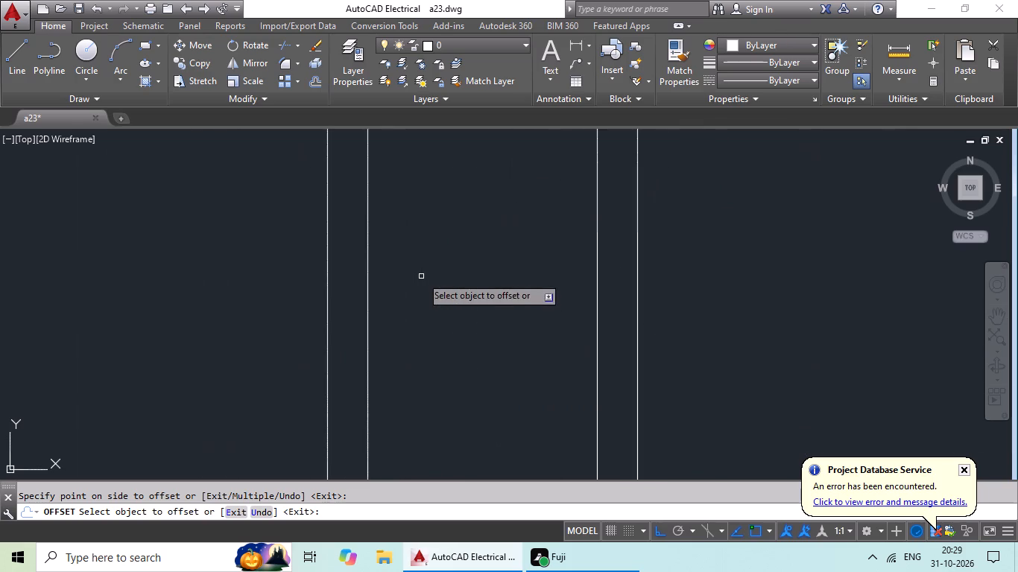
scroll(421, 276, "down", 4)
key("Escape")
key("Escape")
Trim both left partition lines where they cross the upper-left room above the corridor.
key("t")
key("r")
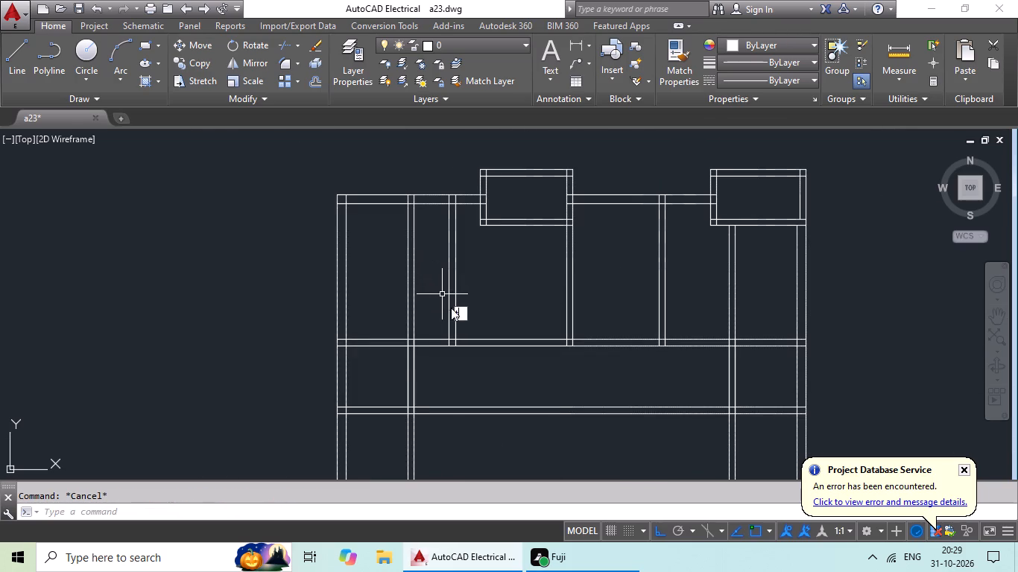
key("space")
key("space")
scroll(431, 289, "up", 2)
left_click_drag(436, 273, 358, 355)
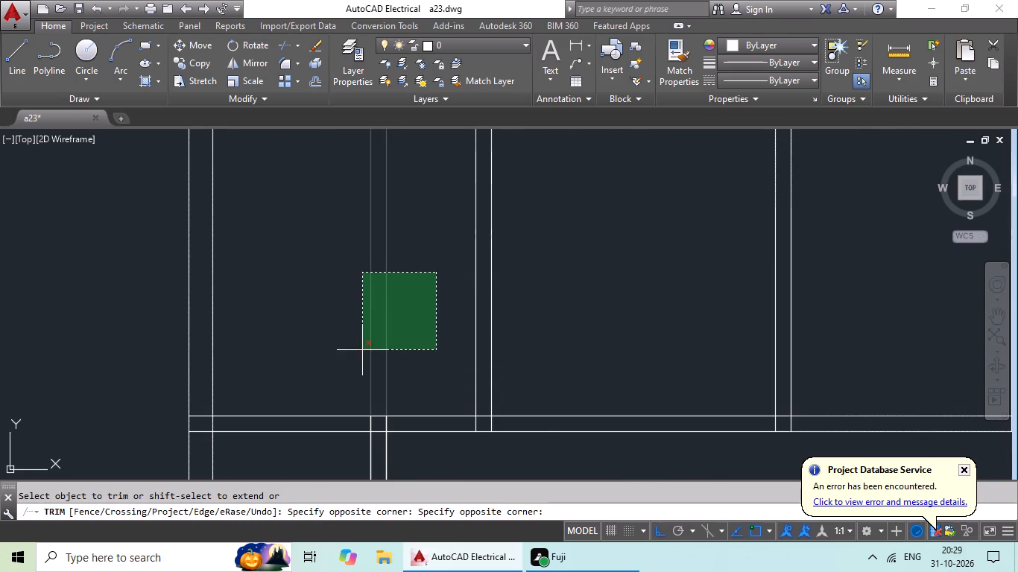
left_click_drag(358, 355, 349, 367)
scroll(354, 357, "down", 2)
Trim both right partition lines where they cross the upper-right room above the corridor.
middle_click_drag(386, 374, 363, 335)
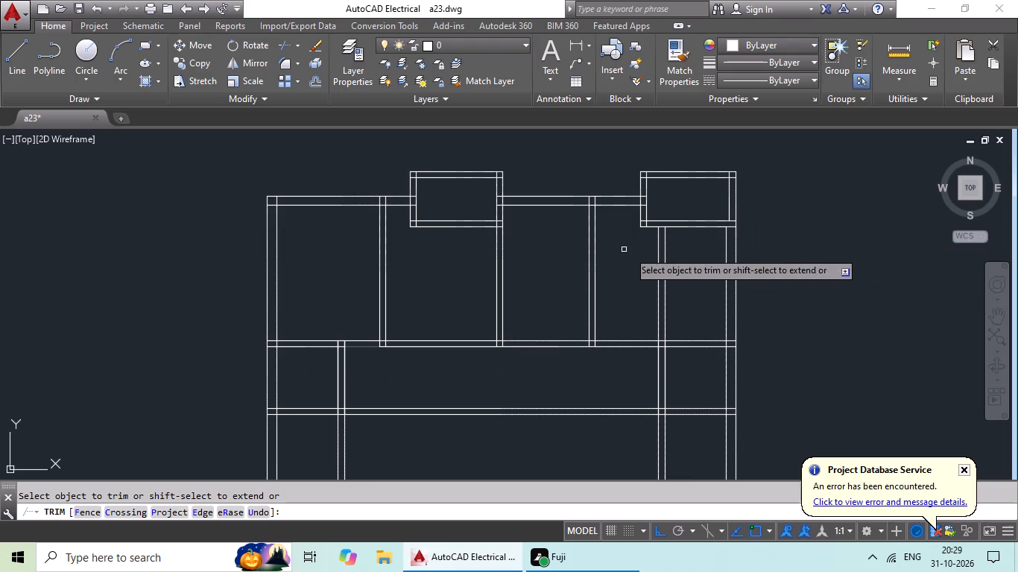
scroll(650, 257, "up", 4)
scroll(736, 258, "down", 3)
middle_click_drag(759, 264, 638, 266)
scroll(640, 266, "up", 1)
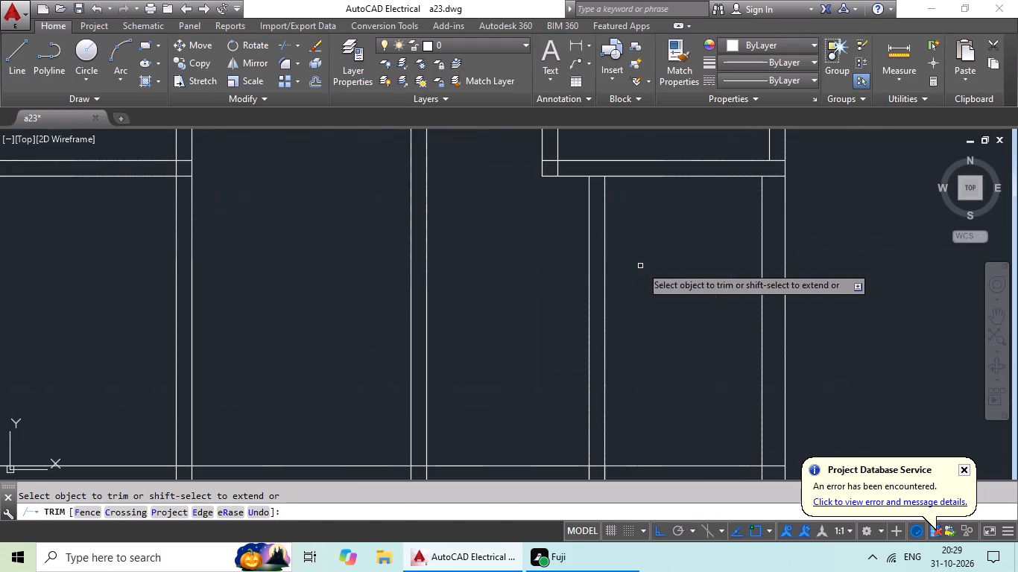
left_click_drag(662, 261, 545, 339)
left_click(545, 339)
scroll(604, 290, "down", 2)
middle_click_drag(606, 293, 607, 162)
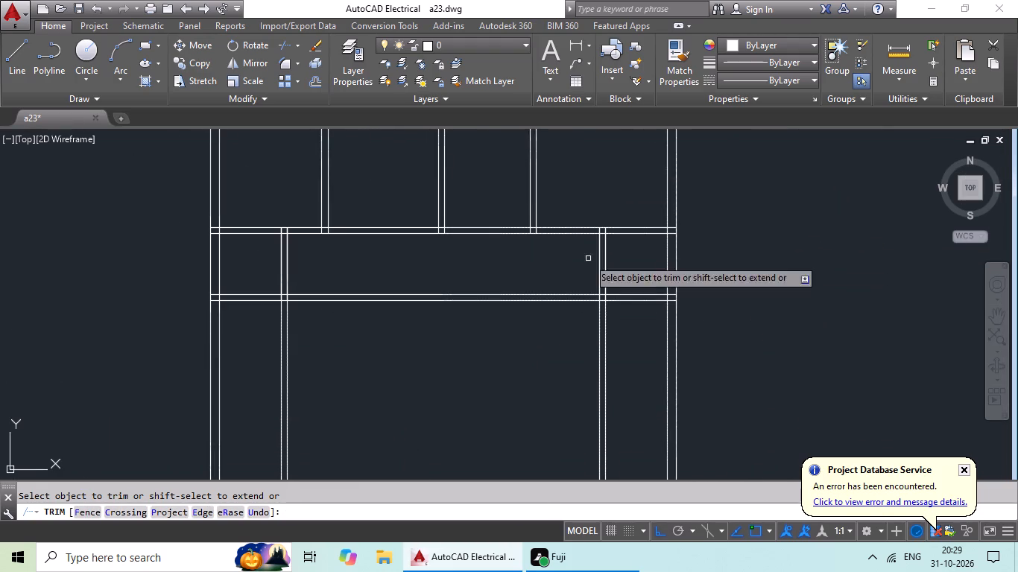
middle_click_drag(489, 337, 535, 282)
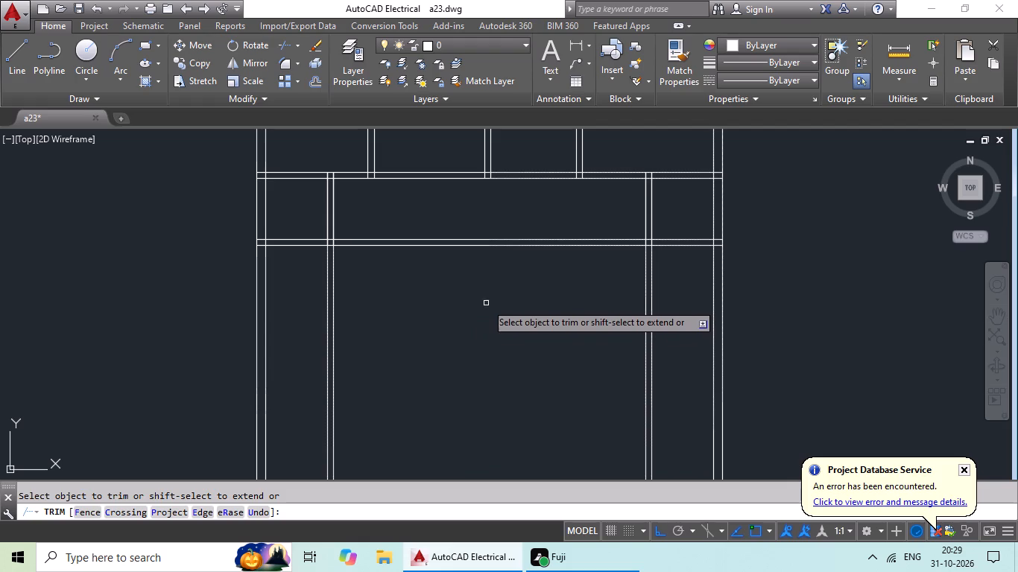
key("Escape")
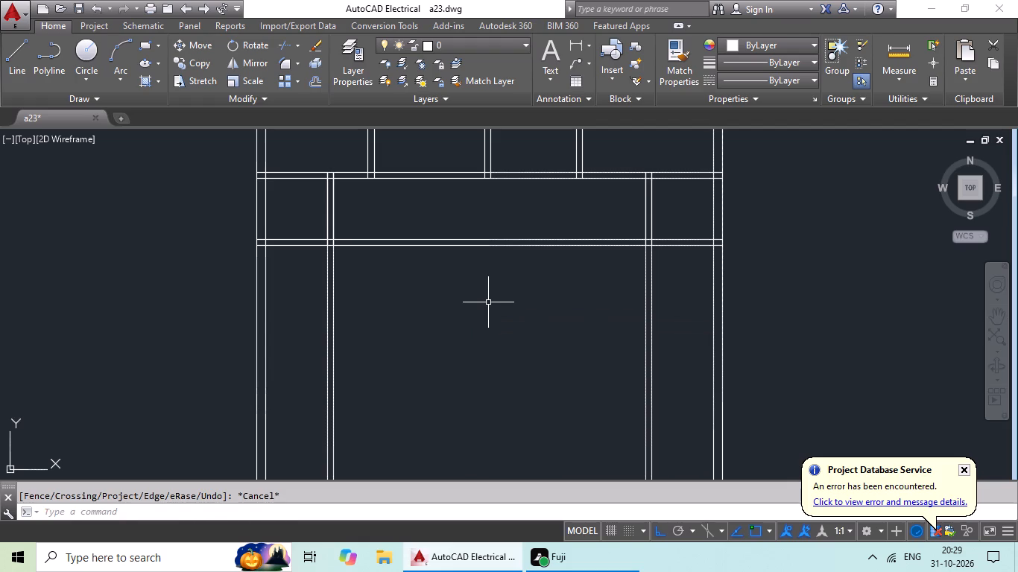
key("Escape")
key("Escape")
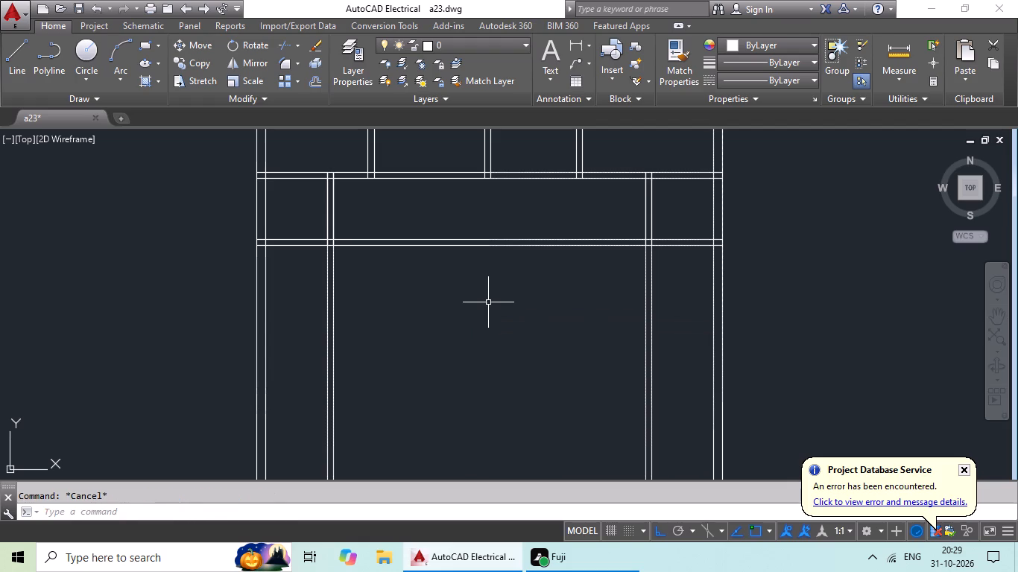
Offset the bottom line of the lower corridor wall 6'9" downward.
key("o")
key("Return")
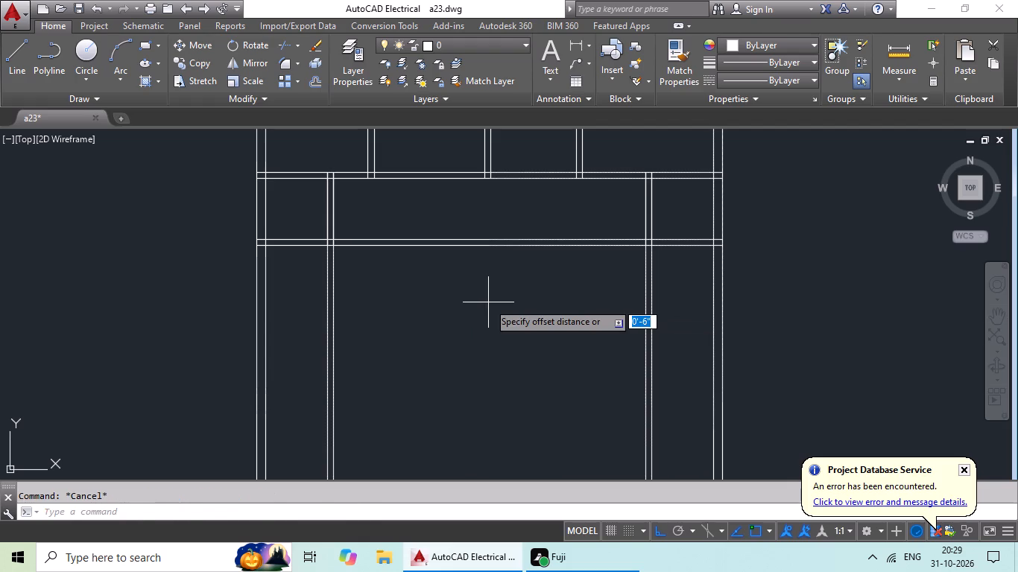
type("6'9")
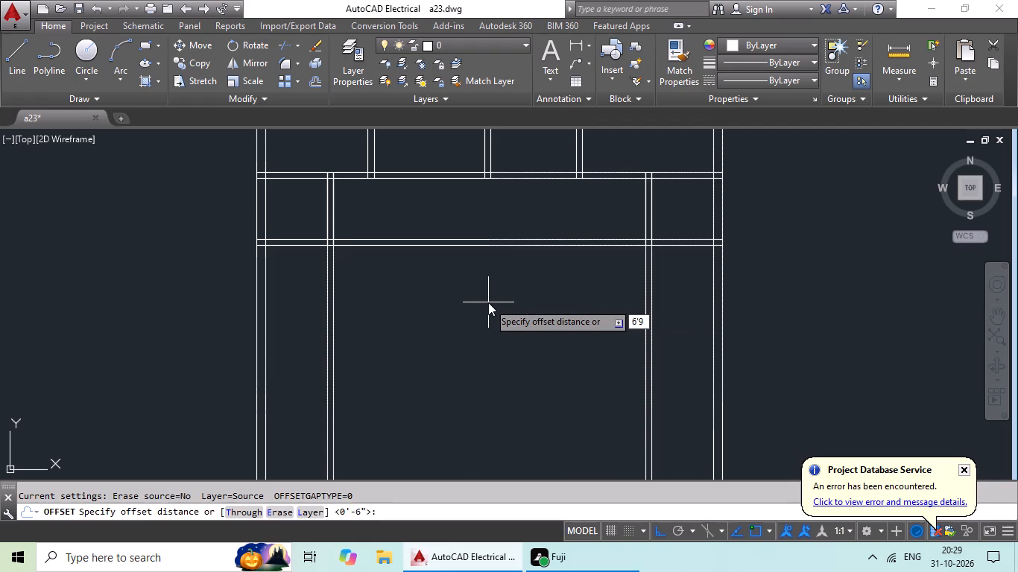
key("shift+quotedbl")
key("Return")
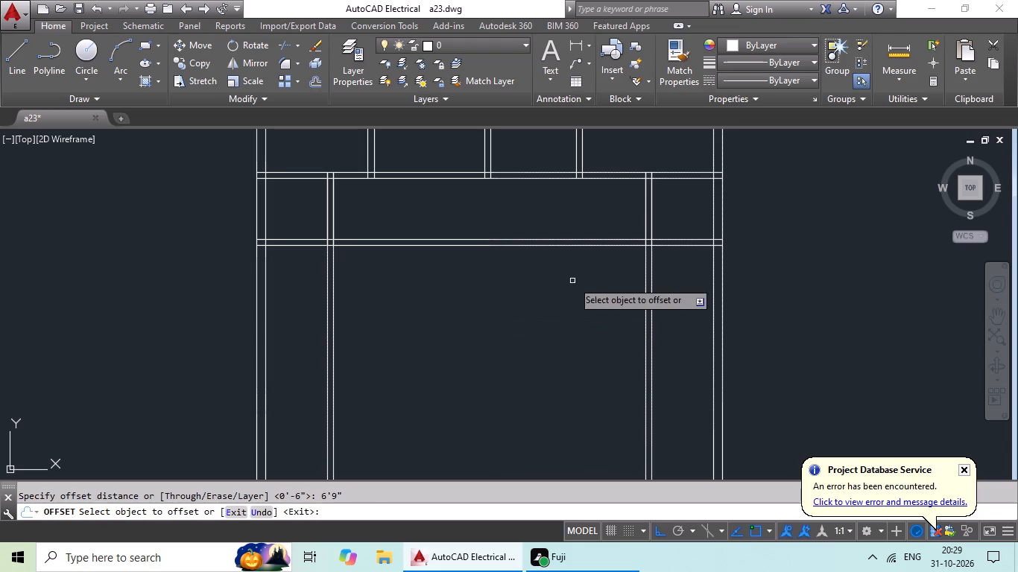
left_click_drag(597, 245, 594, 260)
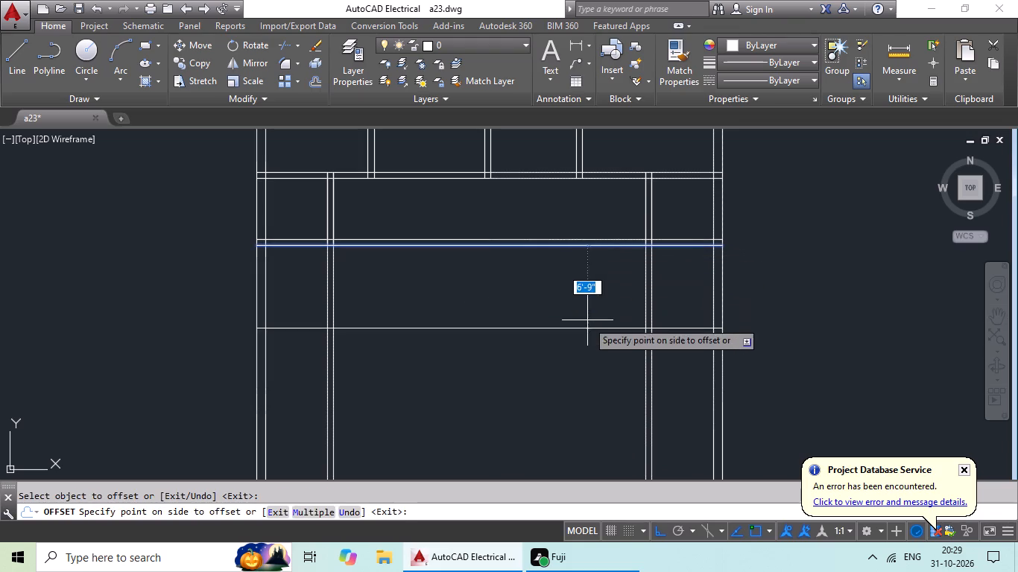
left_click(586, 367)
key("Escape")
key("Escape")
key("Escape")
Offset the new horizontal line 6" downward to form the wall thickness.
key("o")
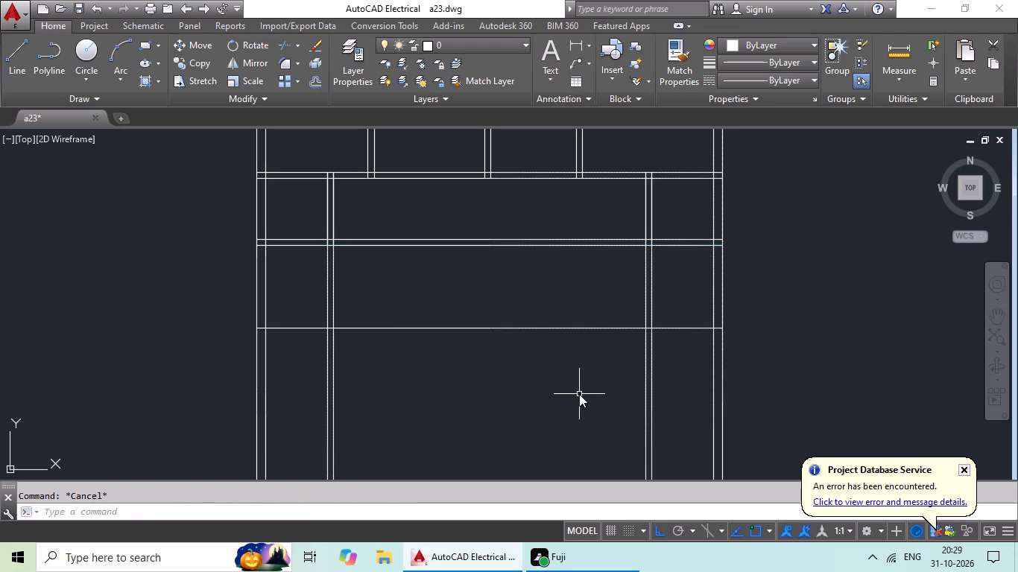
key("Return")
type("6\"")
key("Return")
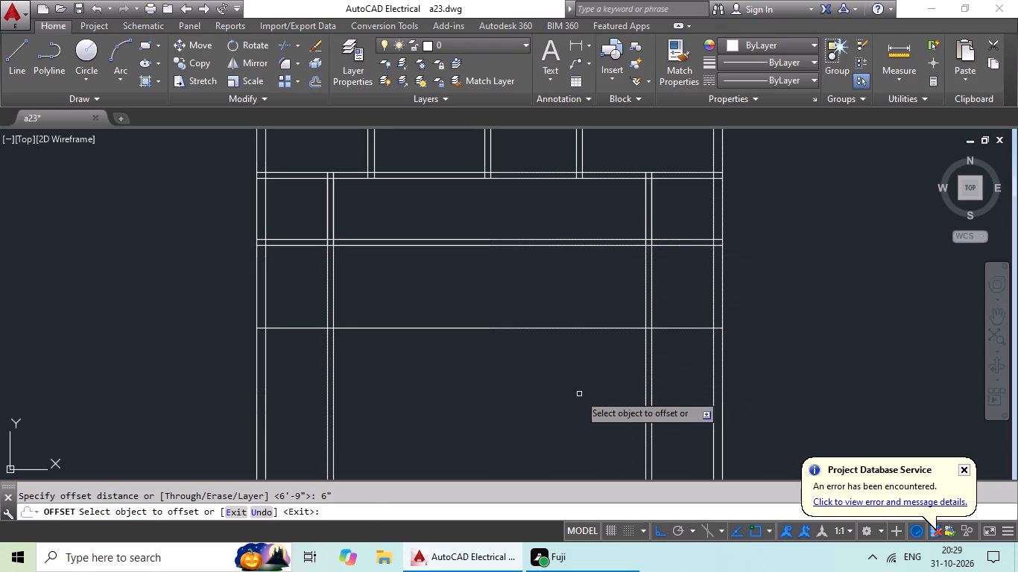
left_click_drag(611, 328, 611, 351)
left_click(611, 418)
scroll(578, 334, "down", 2)
middle_click_drag(569, 323, 519, 360)
scroll(516, 360, "up", 2)
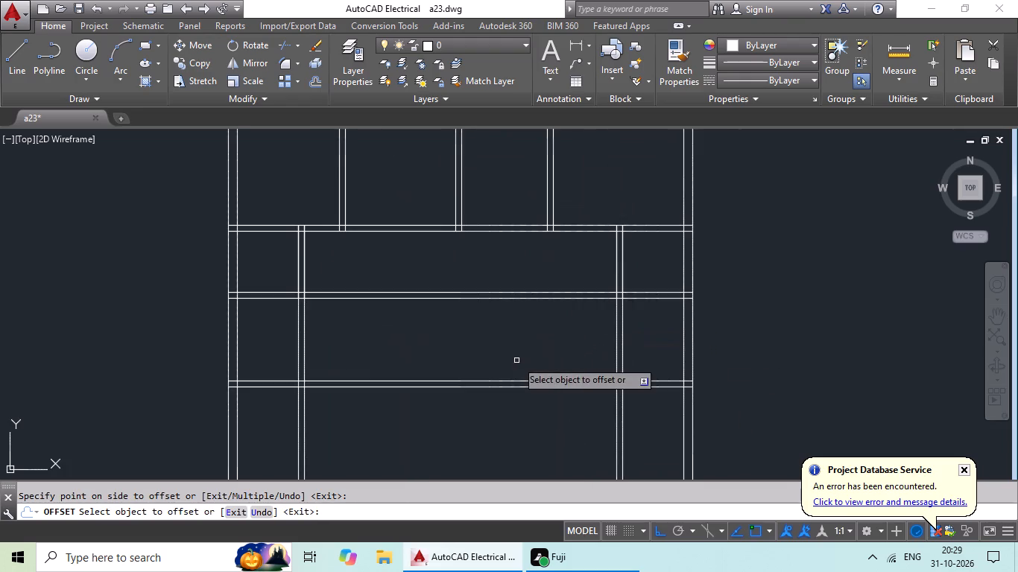
middle_click_drag(516, 360, 543, 318)
key("Escape")
key("Escape")
key("Escape")
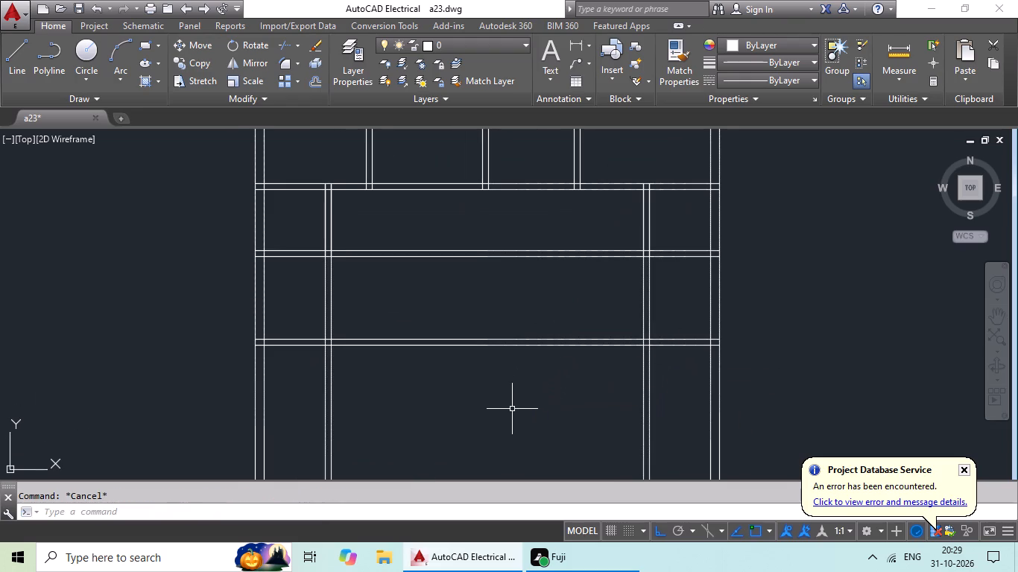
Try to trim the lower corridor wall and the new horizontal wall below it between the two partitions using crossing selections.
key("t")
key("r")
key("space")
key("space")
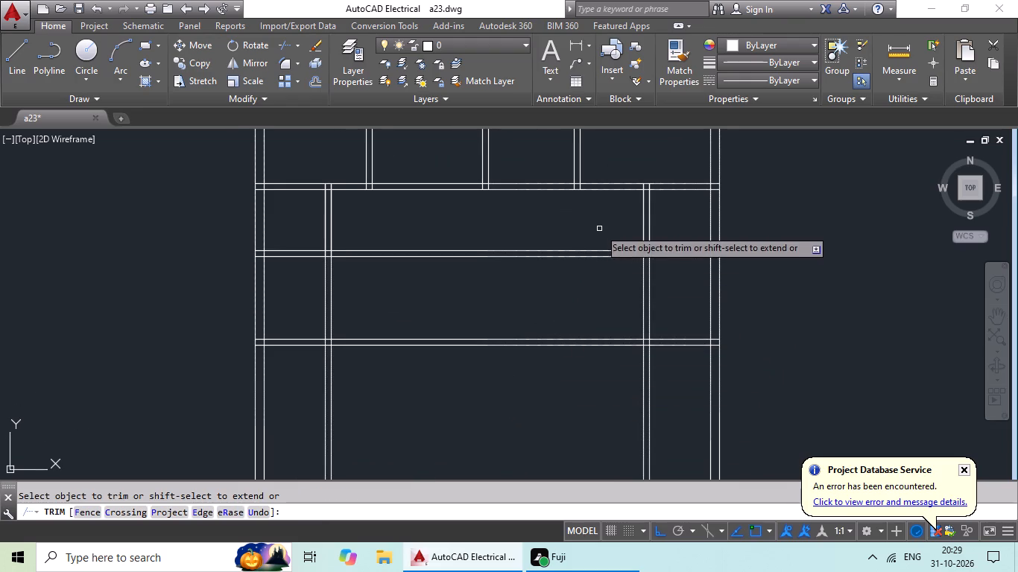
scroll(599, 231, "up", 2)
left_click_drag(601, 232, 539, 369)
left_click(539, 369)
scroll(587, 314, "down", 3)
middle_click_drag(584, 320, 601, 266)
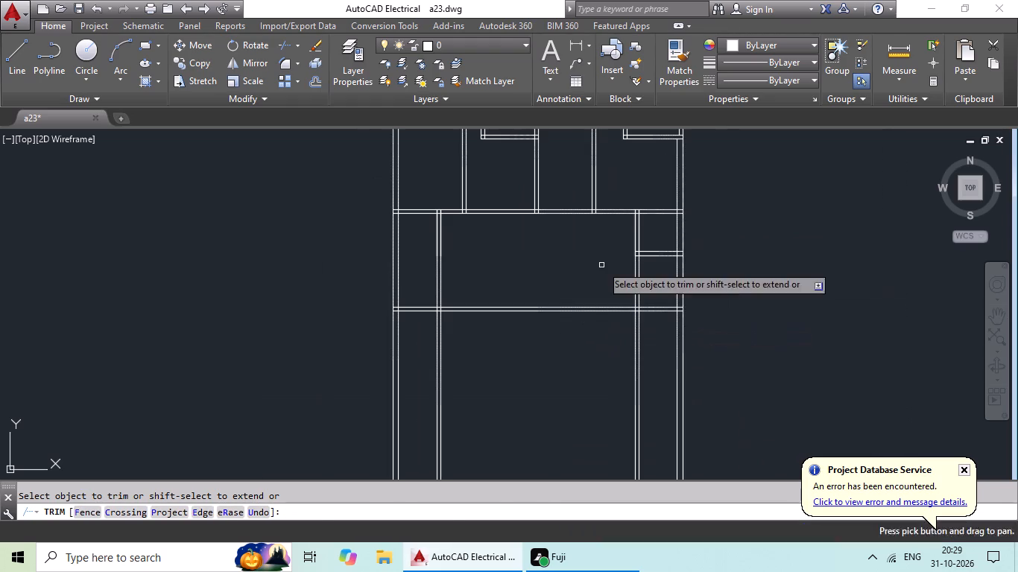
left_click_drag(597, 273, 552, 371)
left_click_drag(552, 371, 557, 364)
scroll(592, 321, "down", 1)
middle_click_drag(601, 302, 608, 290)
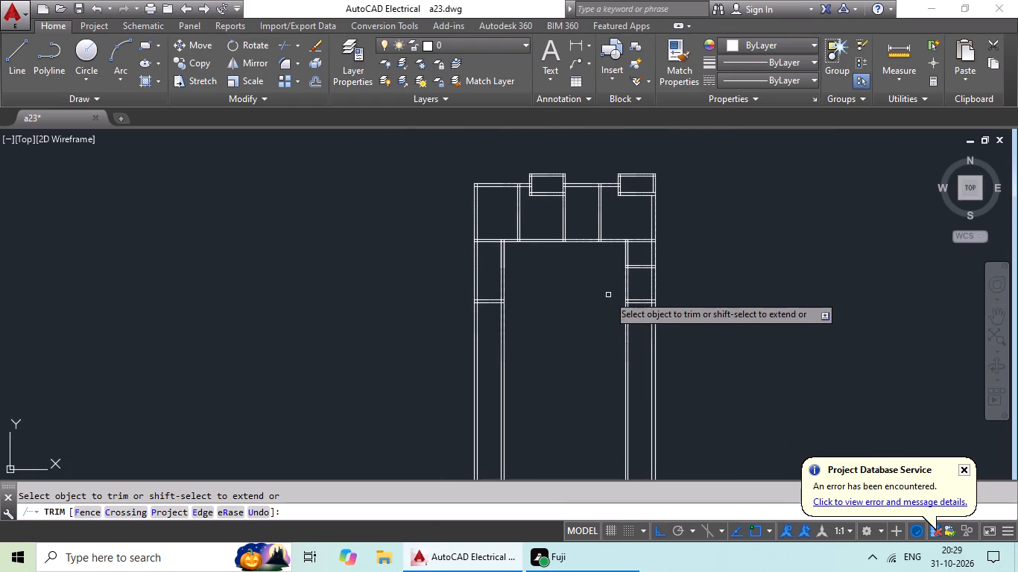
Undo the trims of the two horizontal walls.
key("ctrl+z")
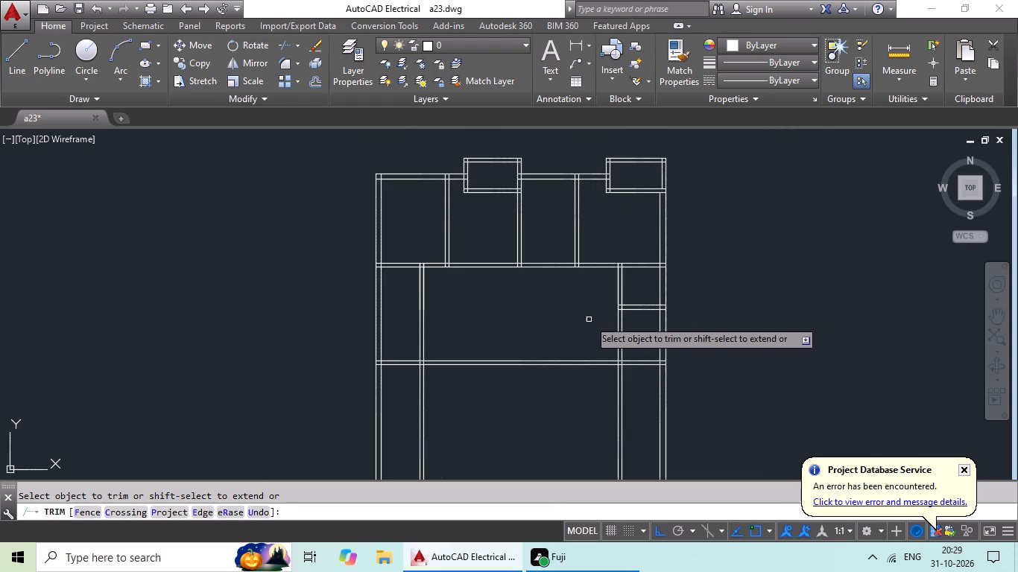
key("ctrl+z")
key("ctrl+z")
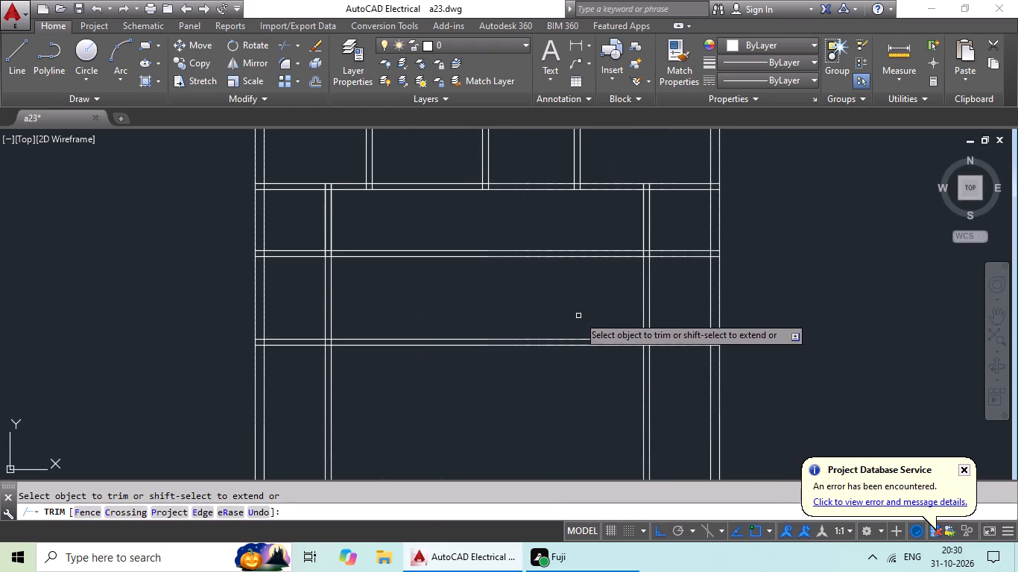
Trim both lines of the lower corridor wall between the left and right partitions.
middle_click_drag(543, 375, 560, 288)
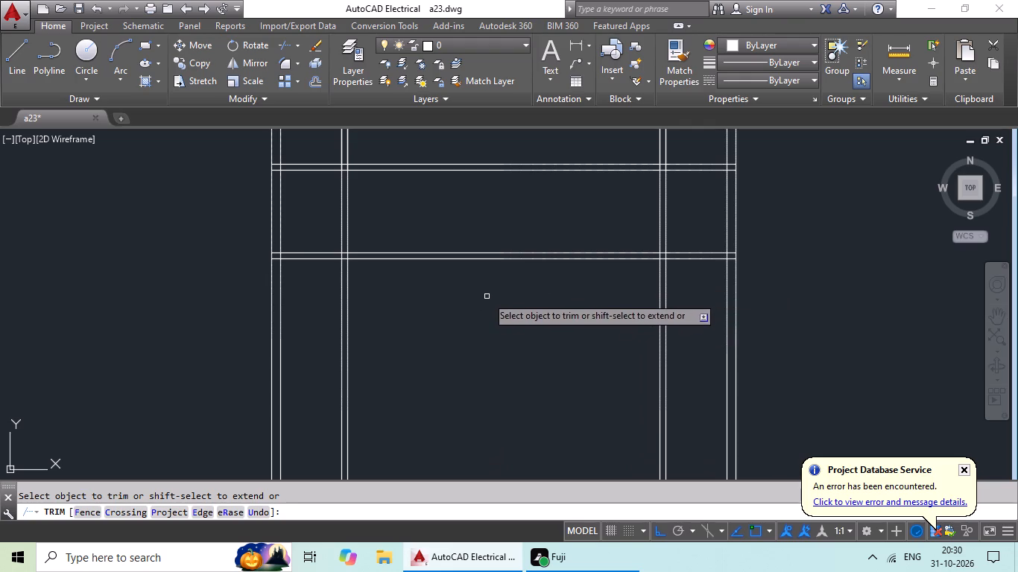
middle_click_drag(525, 229, 514, 318)
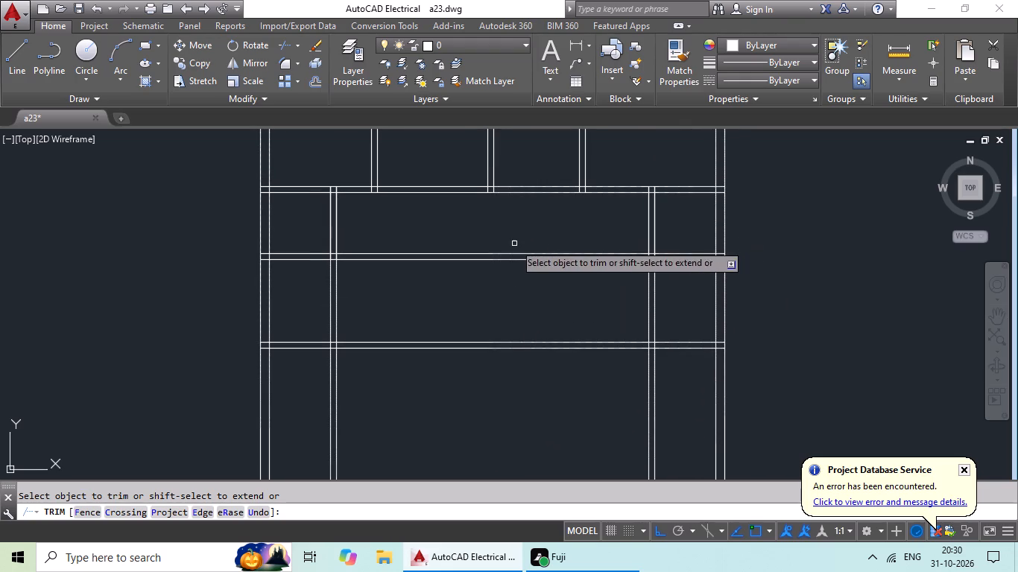
scroll(513, 244, "up", 1)
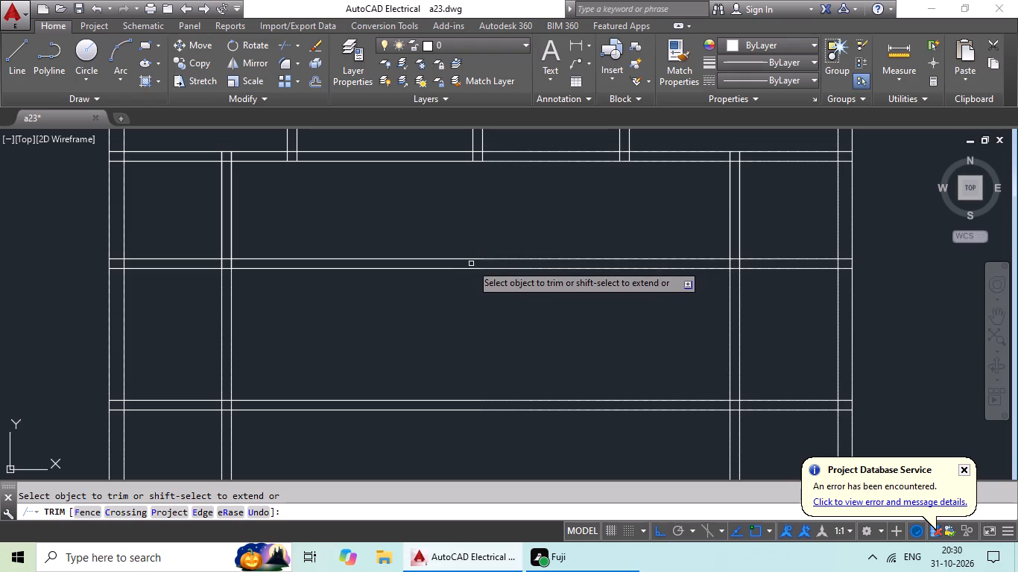
left_click(481, 261)
left_click(476, 270)
middle_click_drag(496, 334, 496, 333)
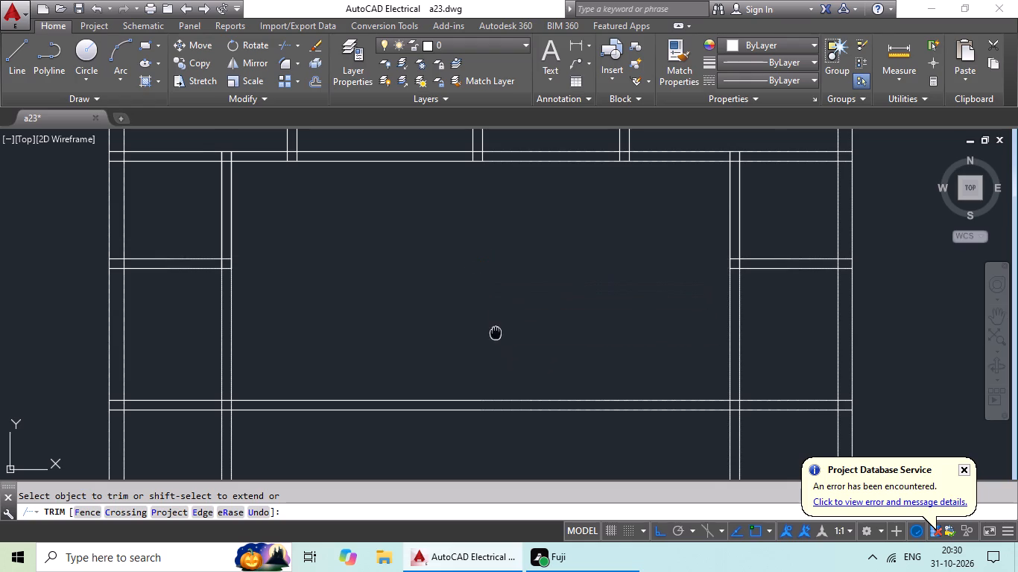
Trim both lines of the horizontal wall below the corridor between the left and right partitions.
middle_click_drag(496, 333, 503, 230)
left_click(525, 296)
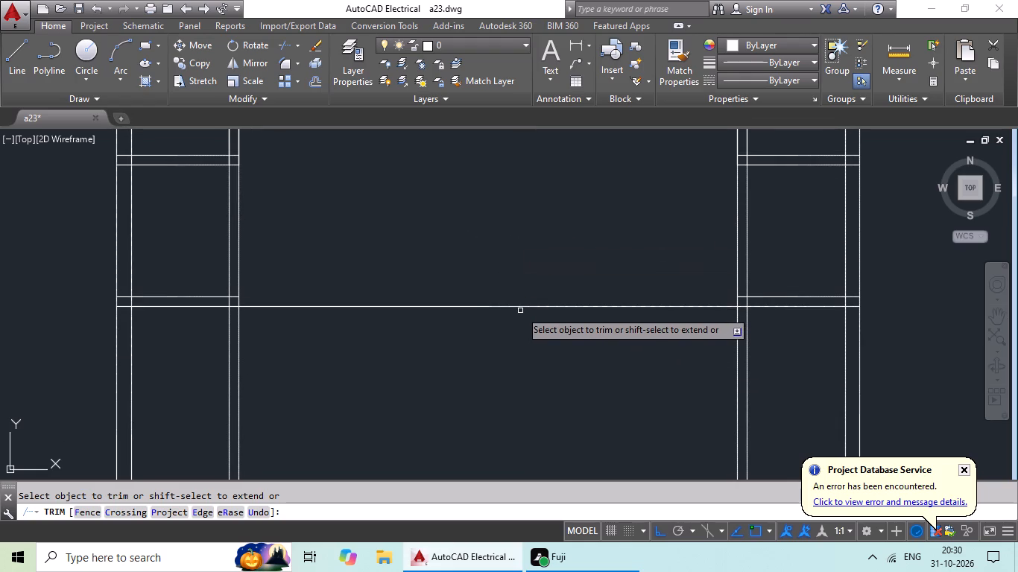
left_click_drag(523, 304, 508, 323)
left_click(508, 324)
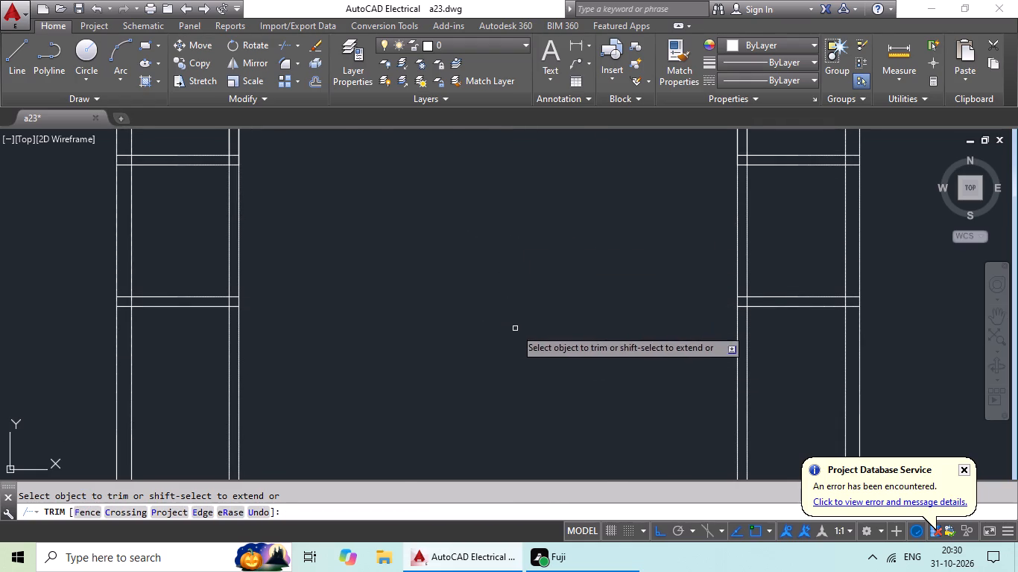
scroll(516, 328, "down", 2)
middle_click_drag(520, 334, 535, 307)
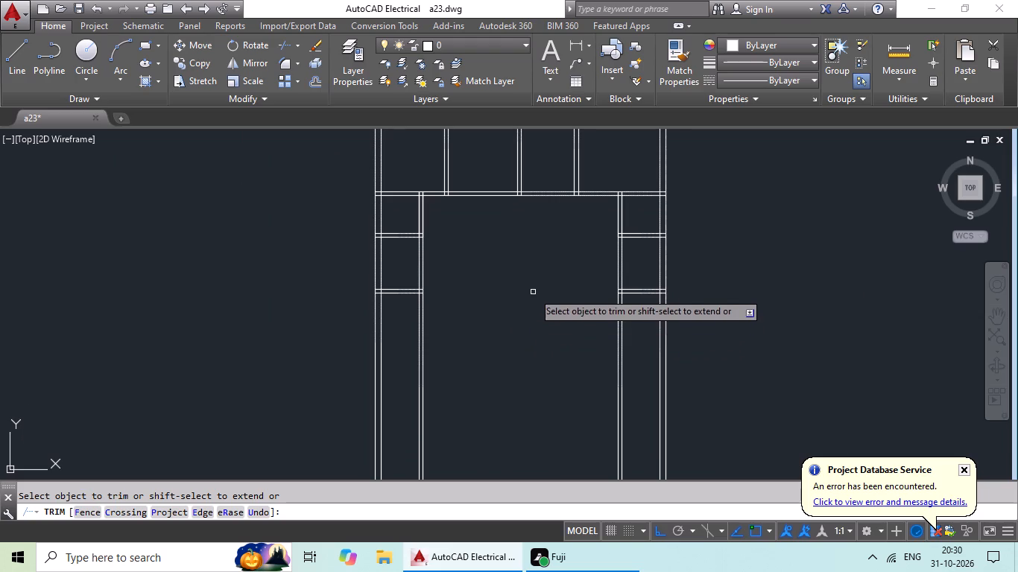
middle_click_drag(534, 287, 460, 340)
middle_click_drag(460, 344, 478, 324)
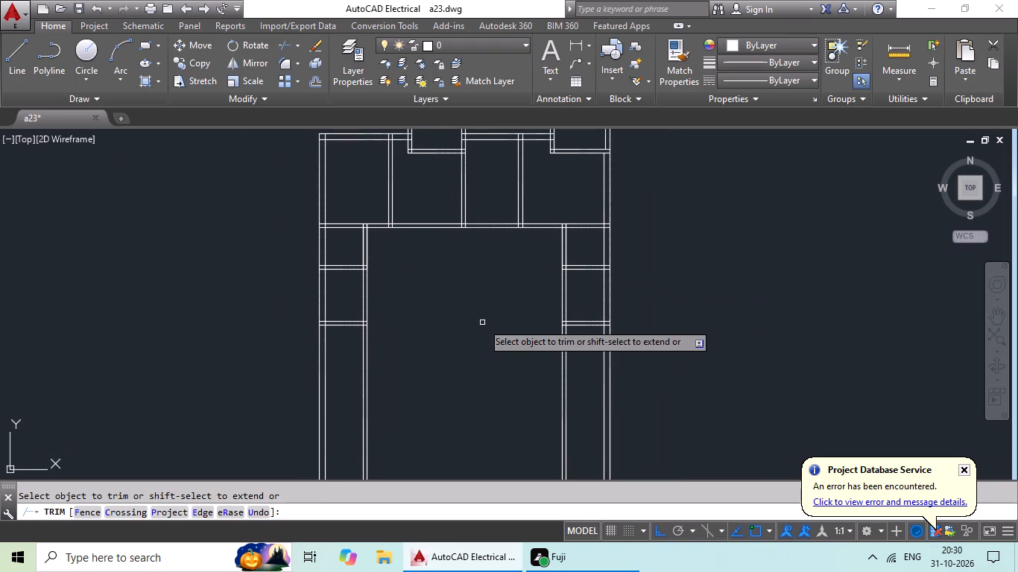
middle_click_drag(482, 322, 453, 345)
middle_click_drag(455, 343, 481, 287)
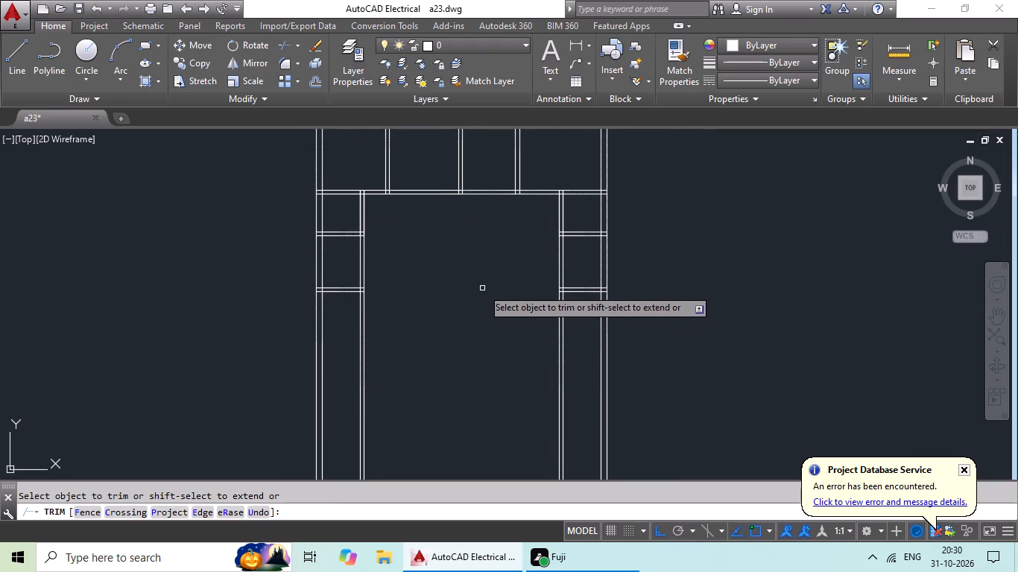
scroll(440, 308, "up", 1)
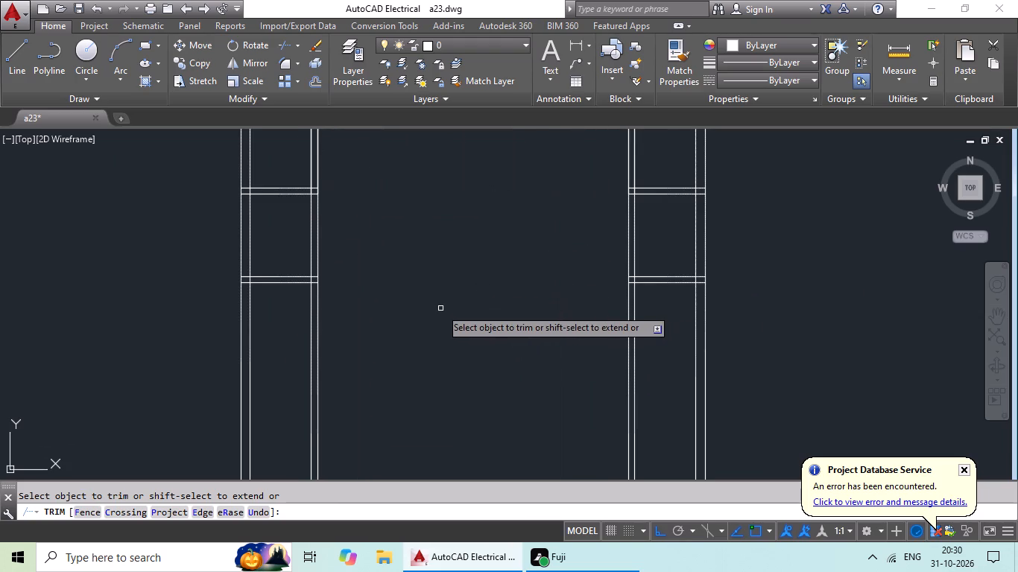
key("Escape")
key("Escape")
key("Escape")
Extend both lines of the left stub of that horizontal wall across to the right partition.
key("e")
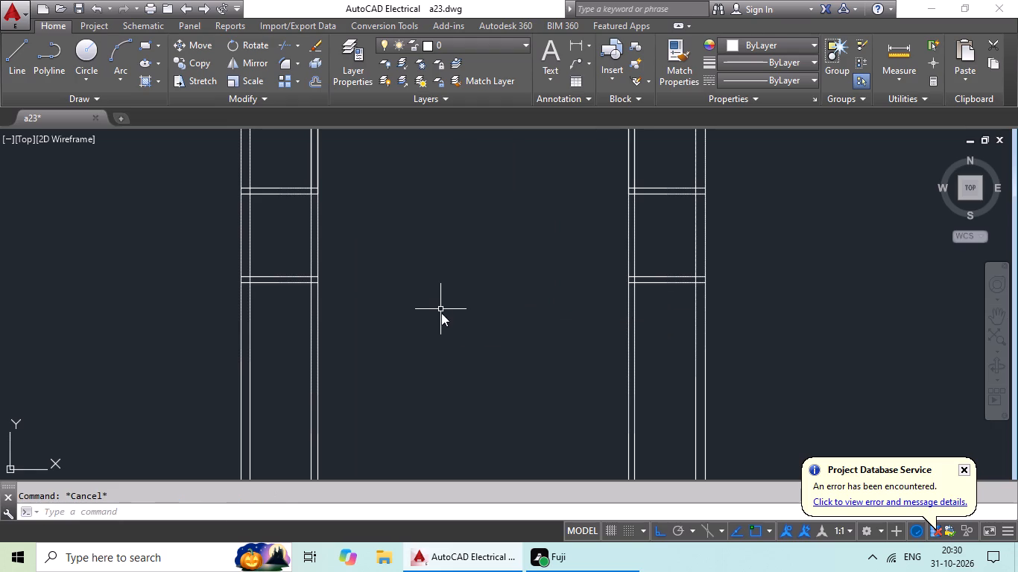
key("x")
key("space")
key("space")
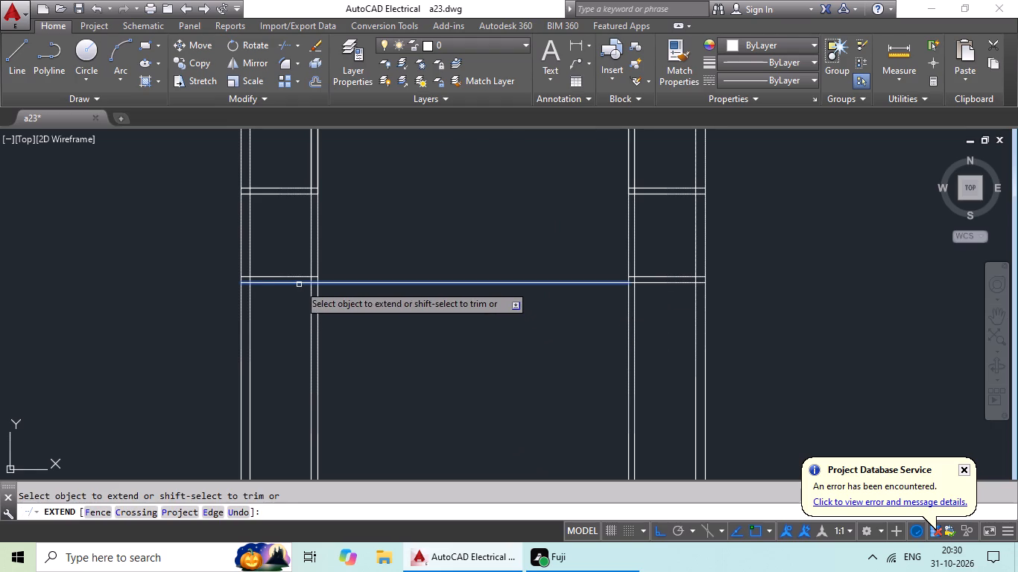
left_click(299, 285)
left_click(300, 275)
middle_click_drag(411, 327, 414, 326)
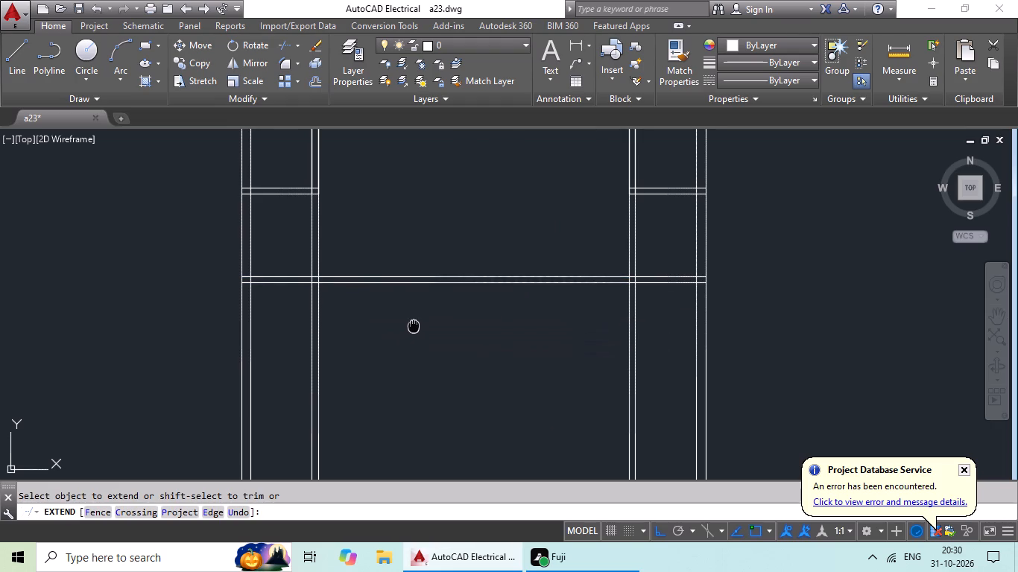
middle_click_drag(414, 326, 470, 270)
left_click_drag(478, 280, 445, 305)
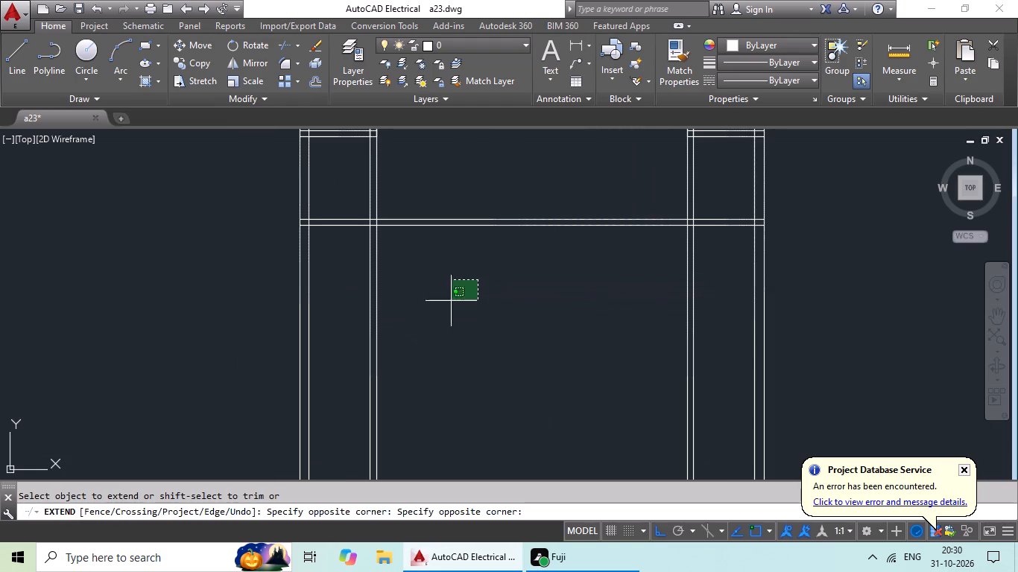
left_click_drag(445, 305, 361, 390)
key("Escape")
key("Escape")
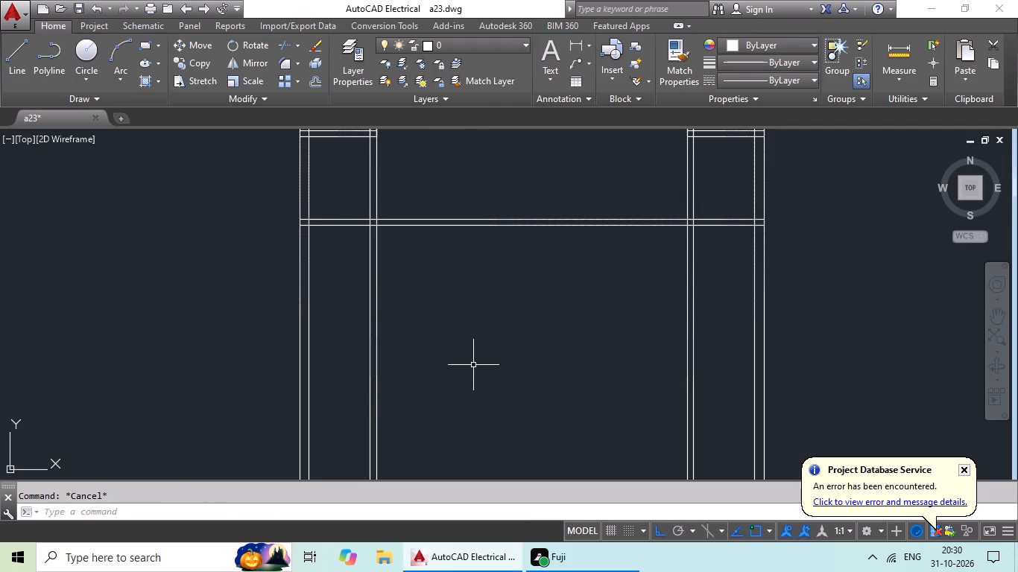
Trim the double lines of the left and right partitions below the lowest horizontal wall using crossing selections.
type("tr")
key("space")
key("space")
left_click_drag(431, 268, 348, 389)
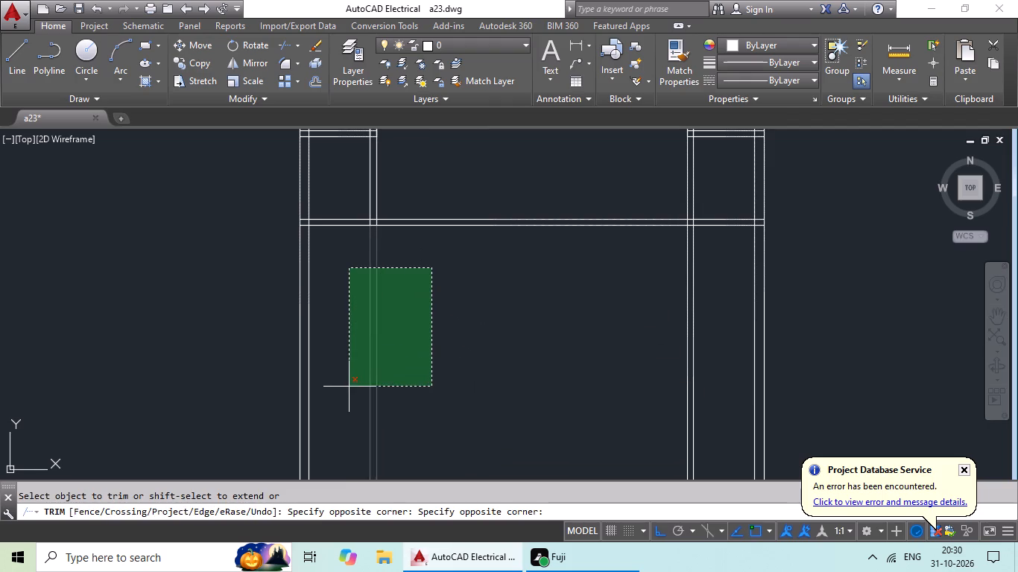
left_click_drag(348, 389, 348, 390)
left_click(348, 390)
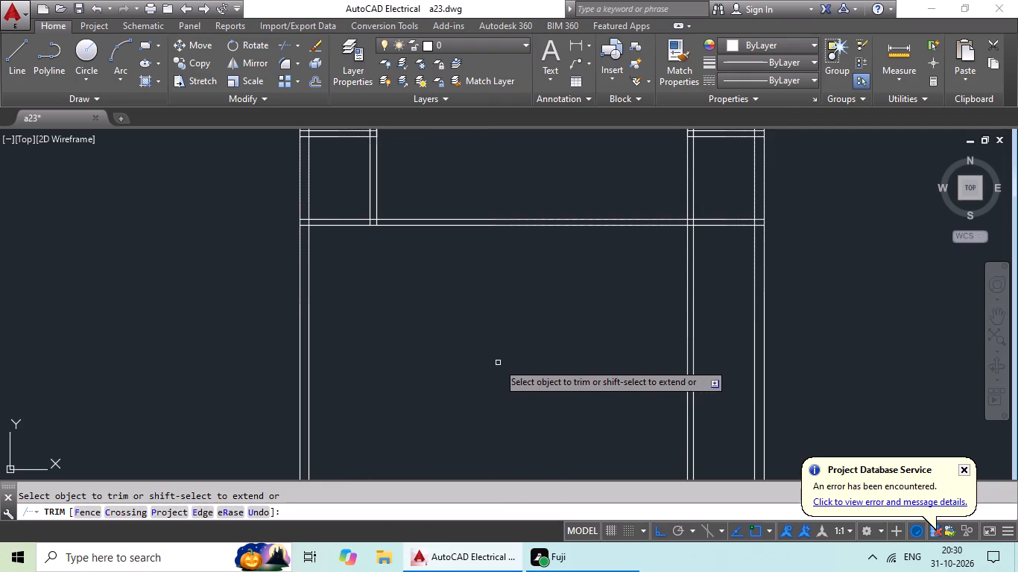
scroll(706, 313, "up", 2)
left_click_drag(736, 274, 604, 403)
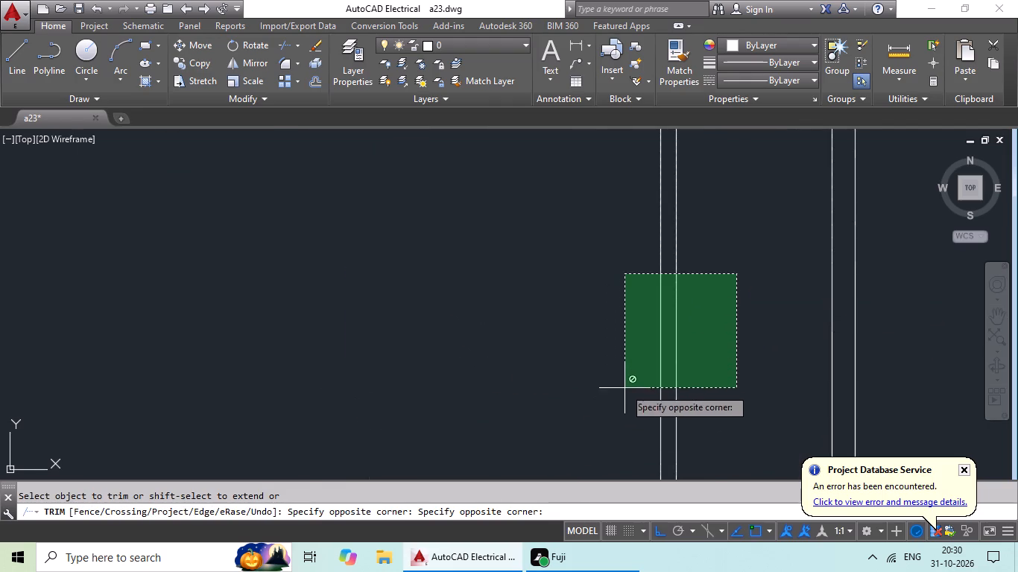
scroll(625, 387, "down", 2)
left_click(601, 395)
scroll(647, 373, "down", 2)
middle_click_drag(660, 364, 698, 345)
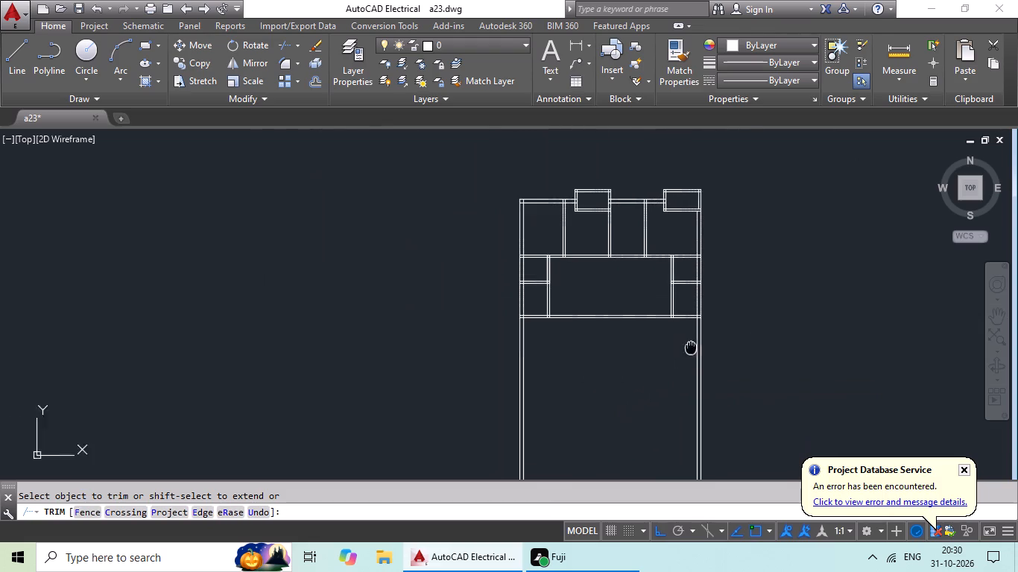
middle_click_drag(698, 345, 704, 342)
middle_click_drag(604, 346, 673, 321)
scroll(668, 330, "up", 2)
middle_click_drag(674, 325, 586, 436)
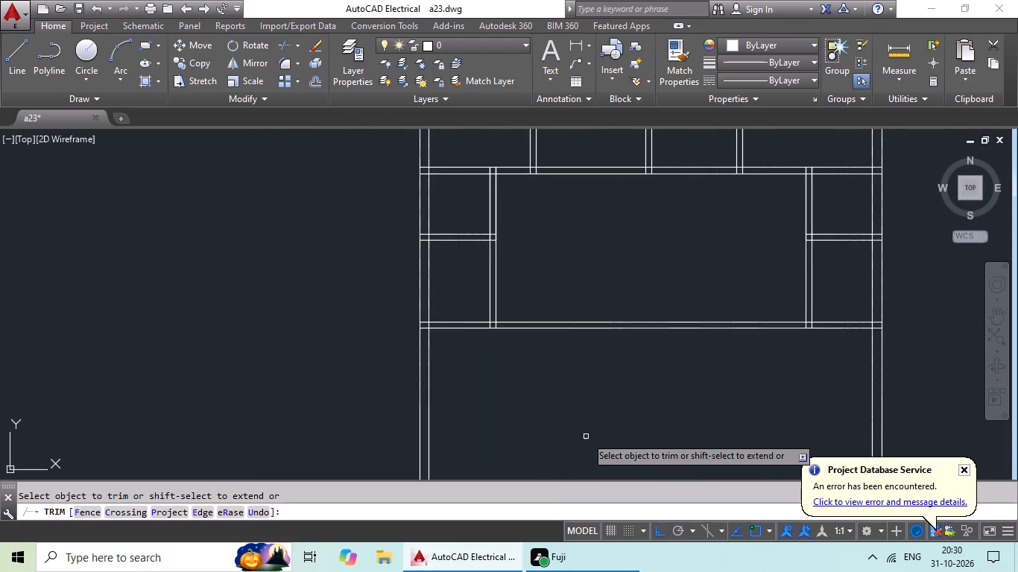
key("Escape")
key("Escape")
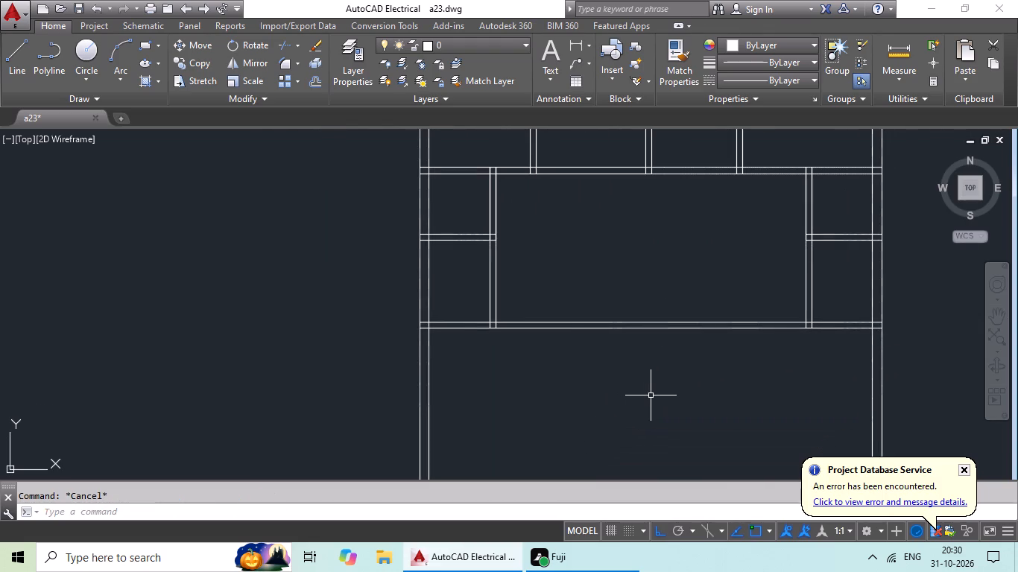
key("Escape")
key("Escape")
key("Escape")
key("Escape")
Offset the inner line of the right outer wall 9' inward.
key("o")
key("Return")
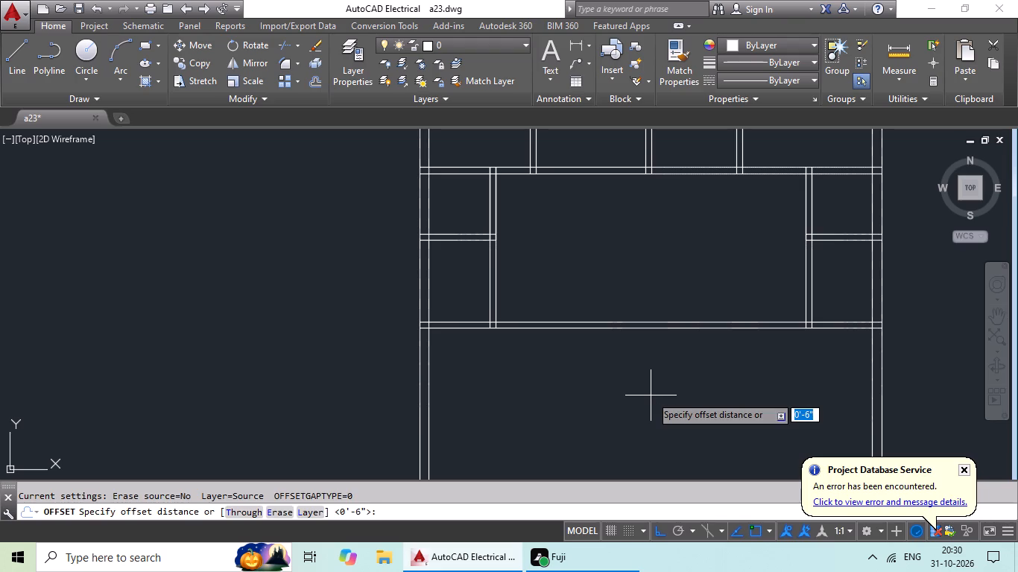
type("9'")
key("Return")
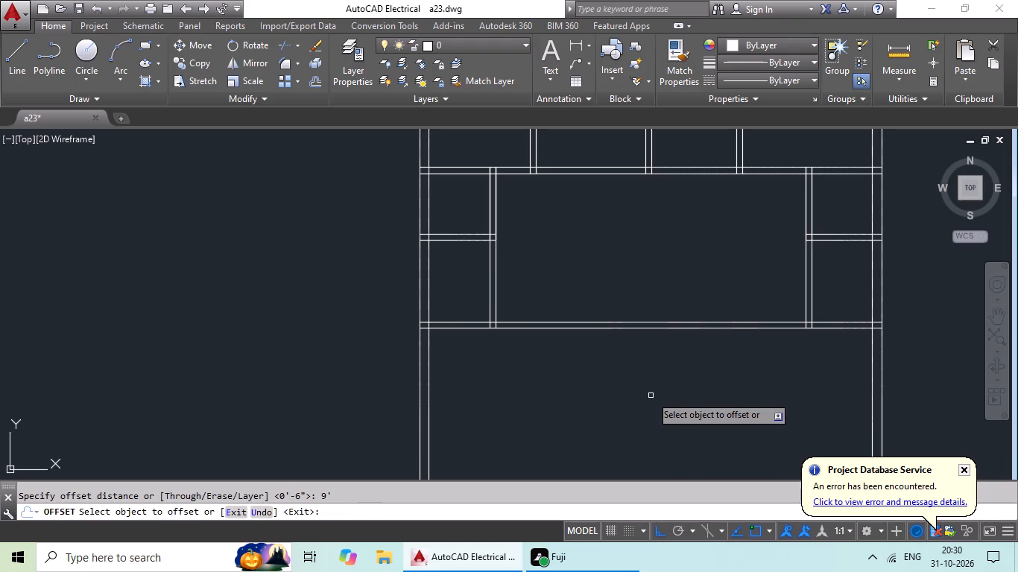
scroll(640, 270, "down", 3)
scroll(688, 314, "up", 2)
left_click(712, 287)
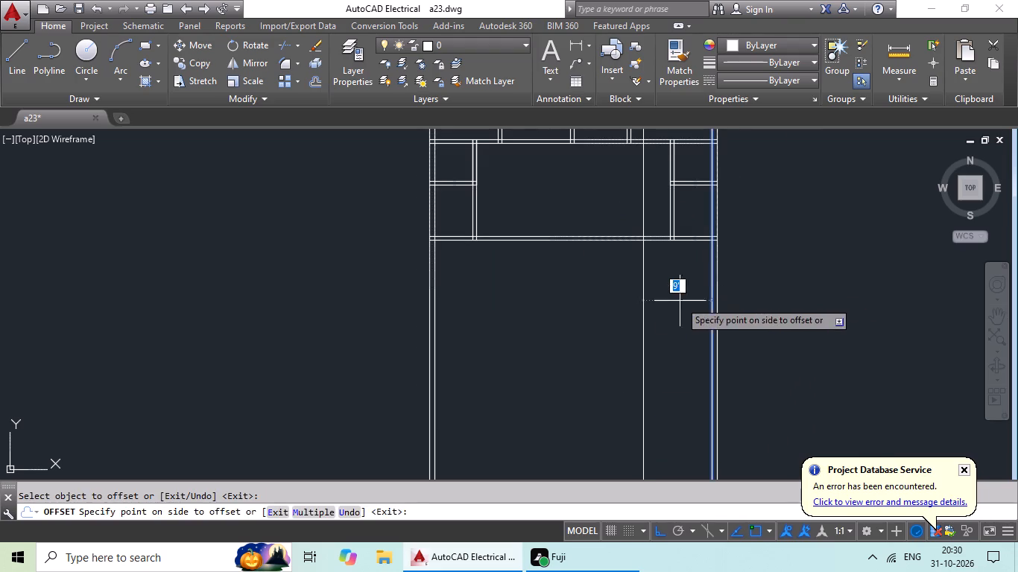
left_click(678, 302)
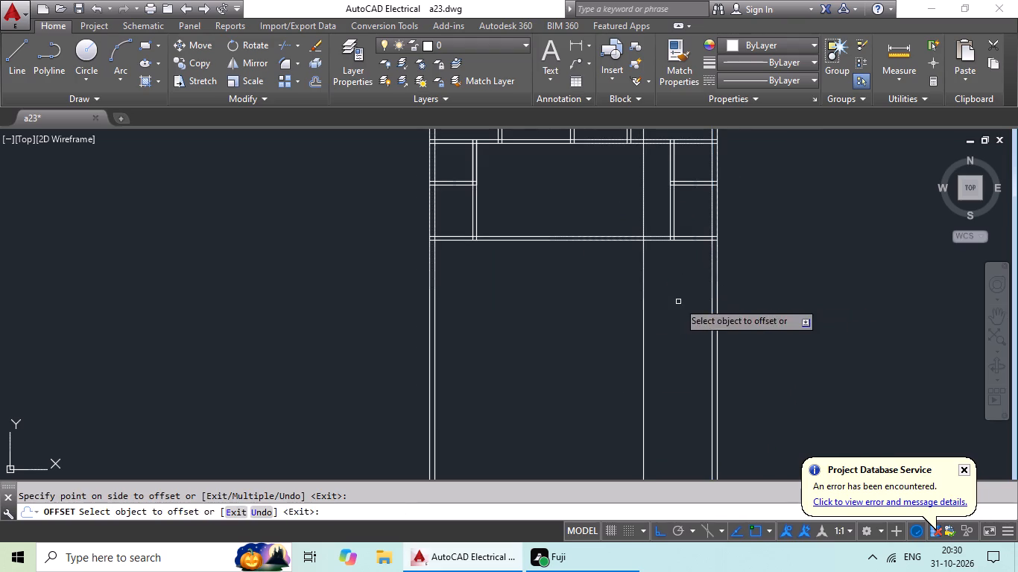
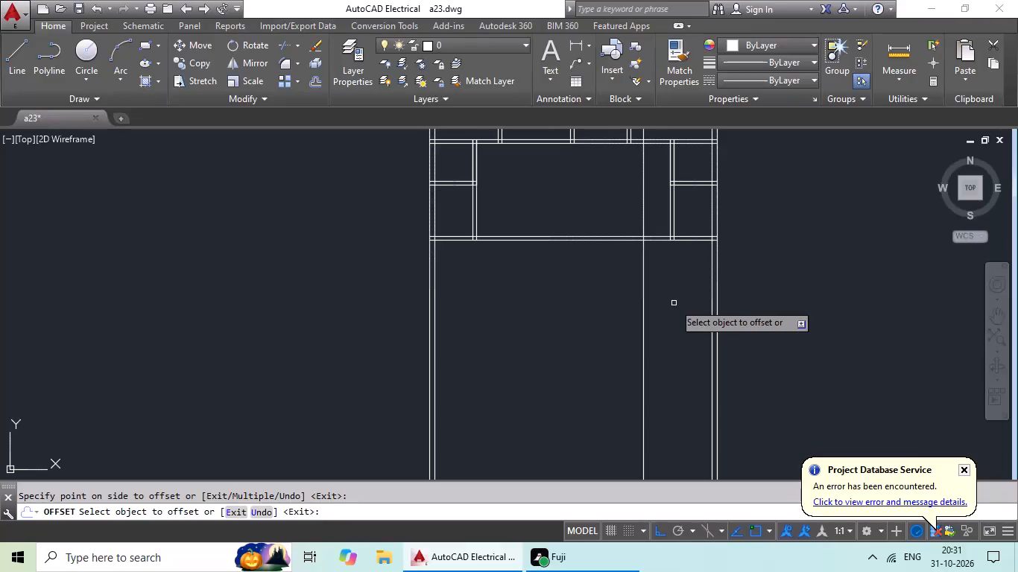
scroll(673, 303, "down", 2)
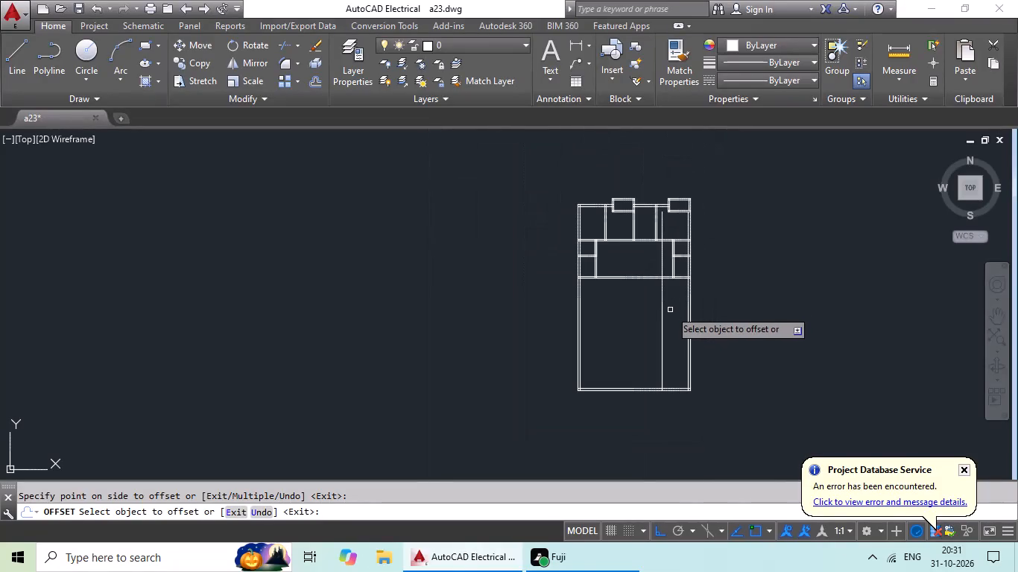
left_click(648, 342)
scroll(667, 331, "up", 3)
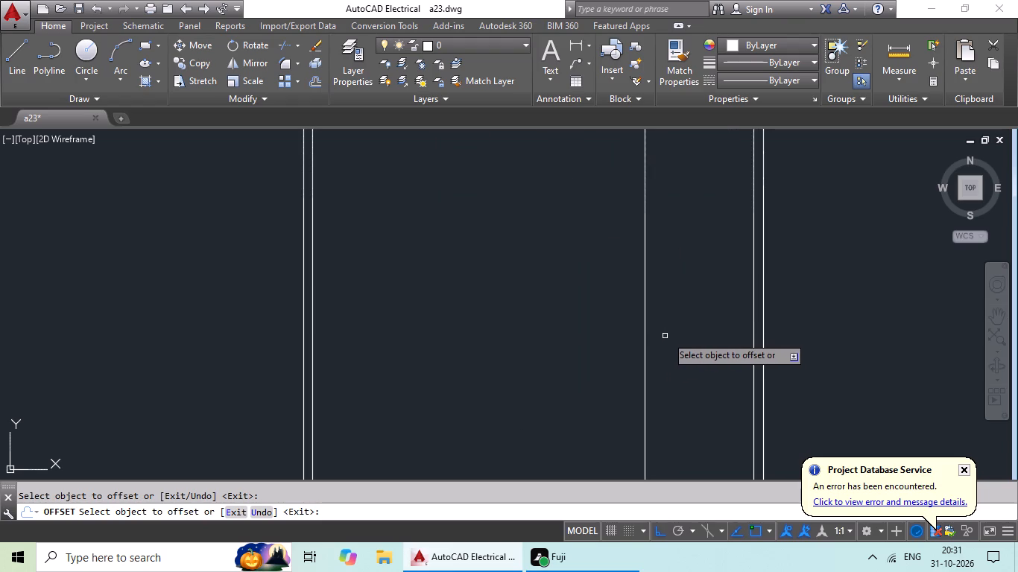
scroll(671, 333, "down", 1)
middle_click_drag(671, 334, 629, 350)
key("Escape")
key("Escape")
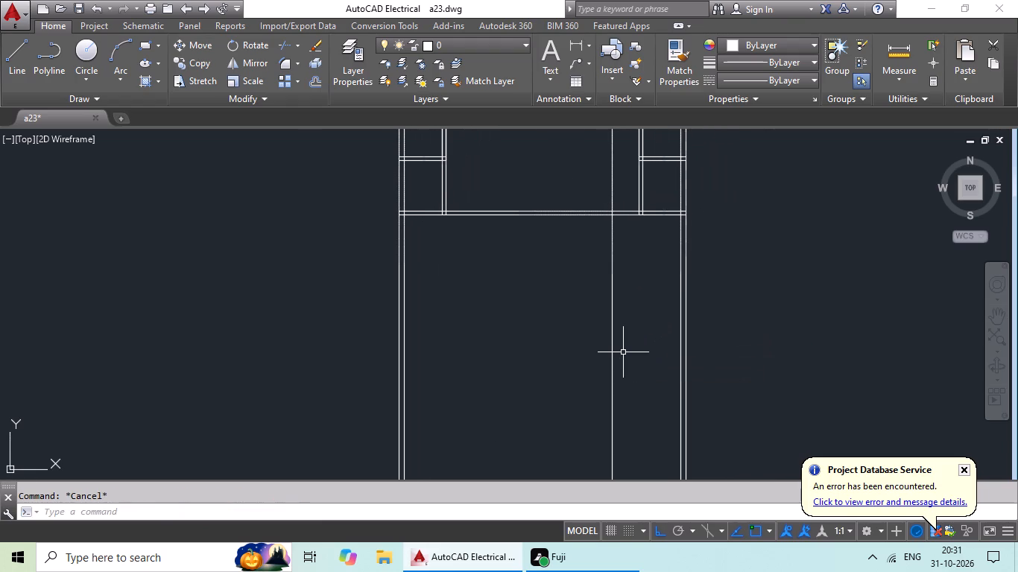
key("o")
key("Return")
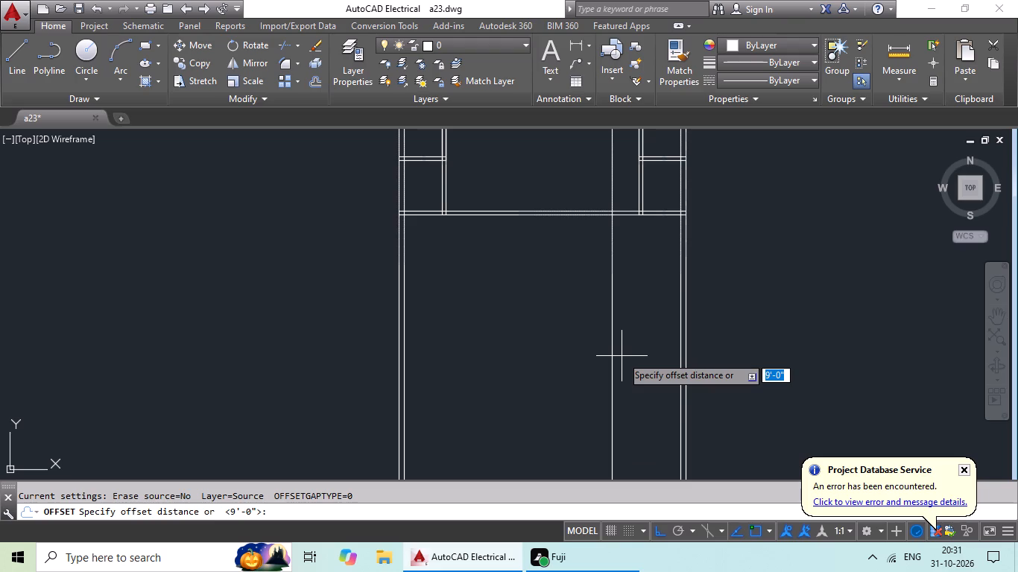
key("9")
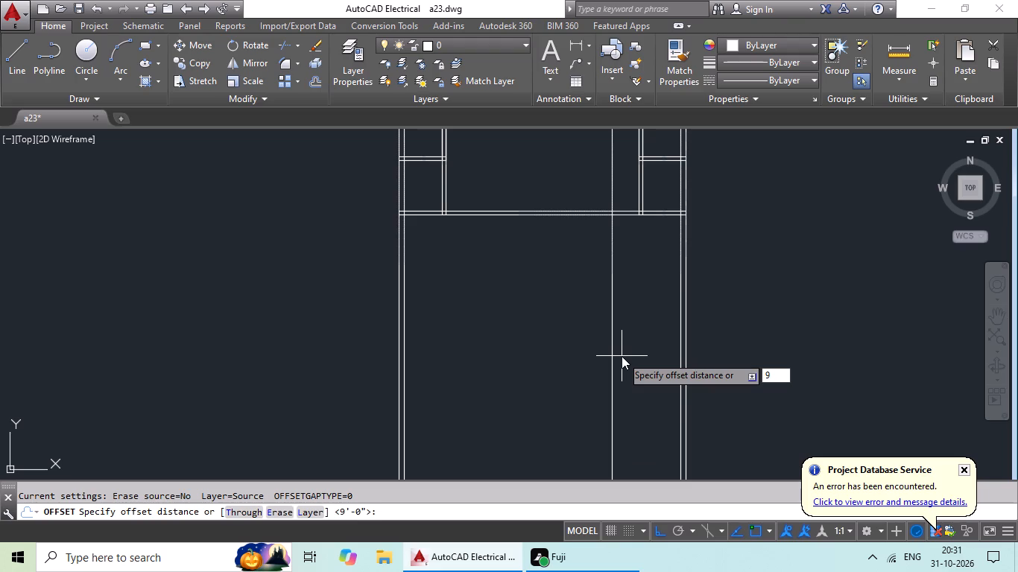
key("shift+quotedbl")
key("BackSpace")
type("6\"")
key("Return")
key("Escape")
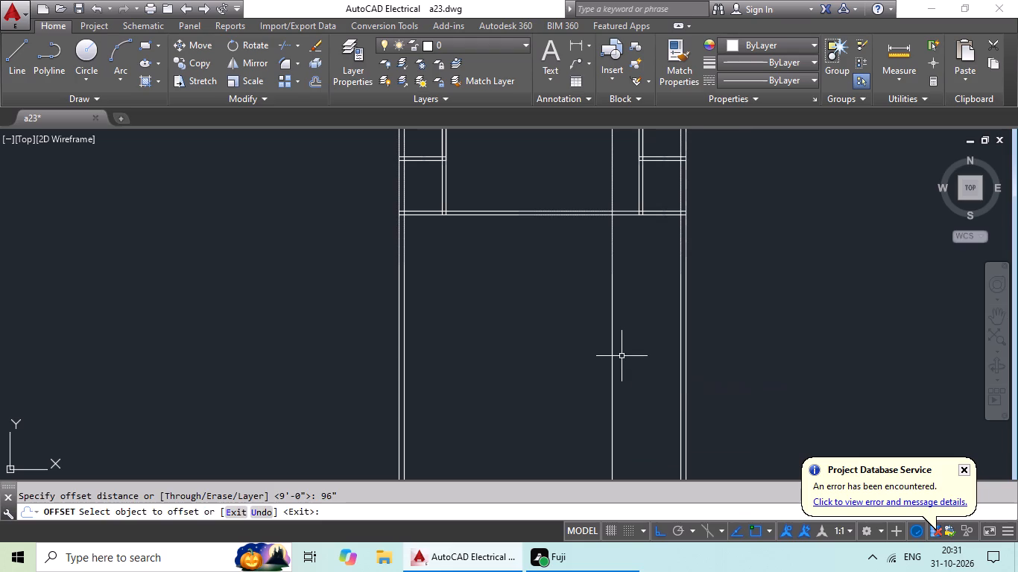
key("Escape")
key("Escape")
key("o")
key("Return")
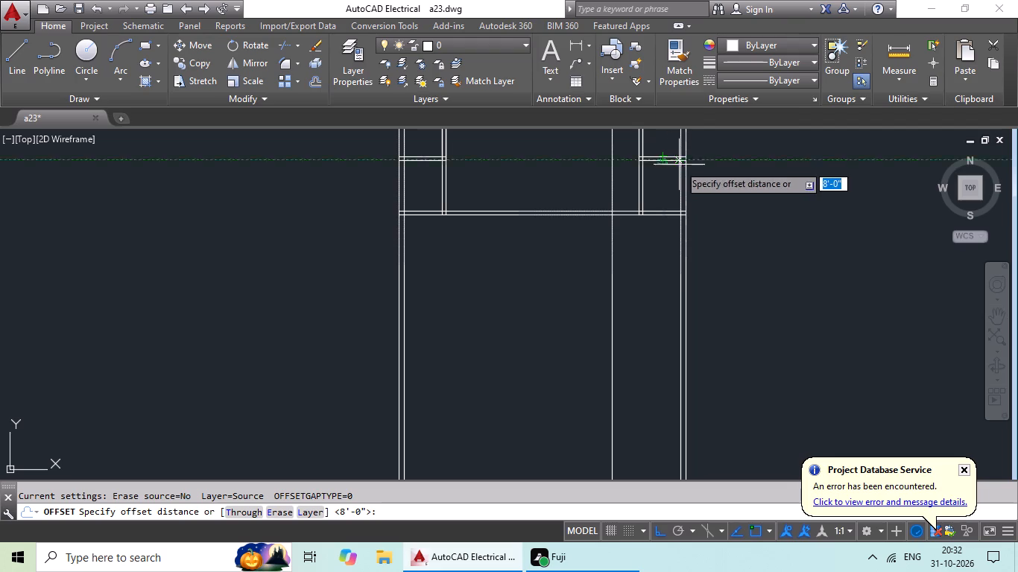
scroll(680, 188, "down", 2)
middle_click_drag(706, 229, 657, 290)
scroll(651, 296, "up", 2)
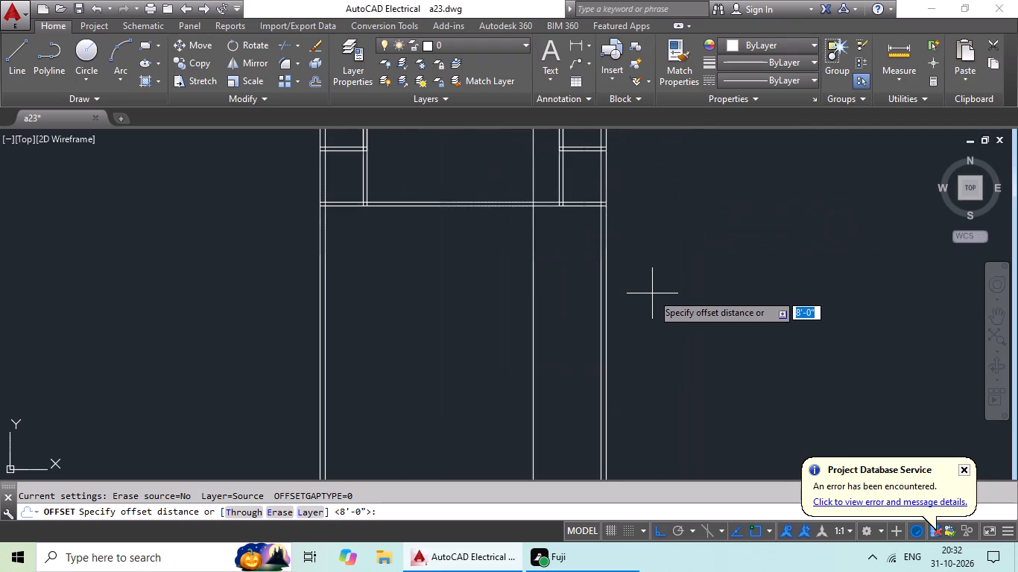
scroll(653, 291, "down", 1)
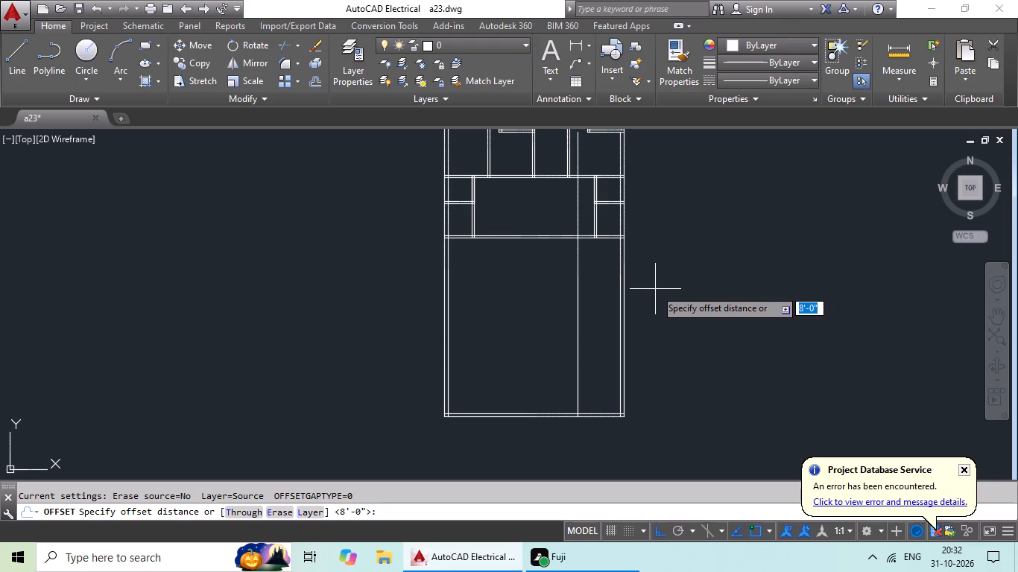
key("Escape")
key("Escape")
Delete the entire existing floor plan to clear the drawing.
scroll(665, 290, "down", 2)
left_click_drag(744, 217, 753, 391)
key("Delete")
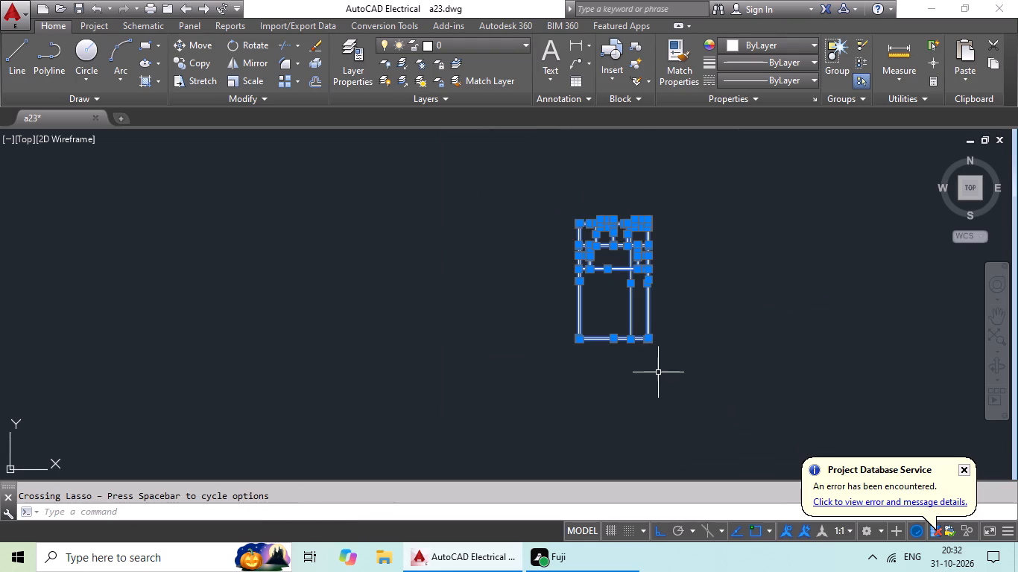
Draw a closed rectangular building outline from straight lines, 38' wide and 70' long.
left_click(12, 74)
left_click(258, 186)
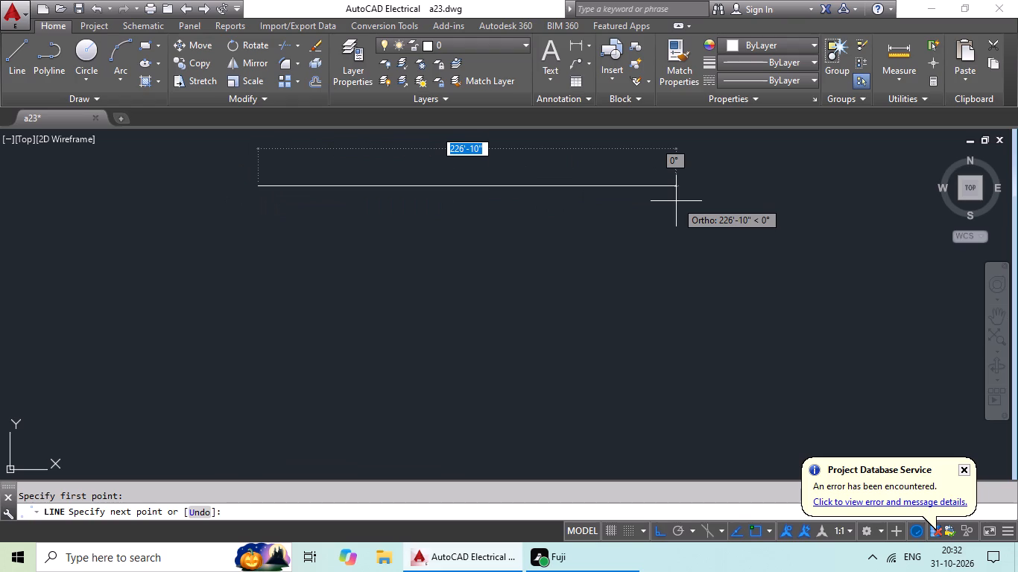
type("38'")
key("Return")
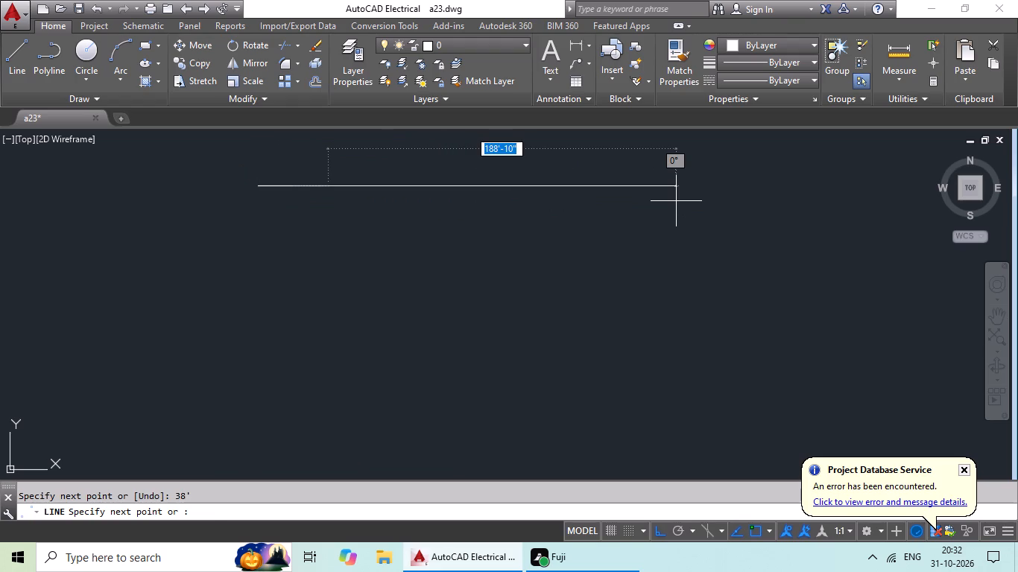
type("70'")
key("Return")
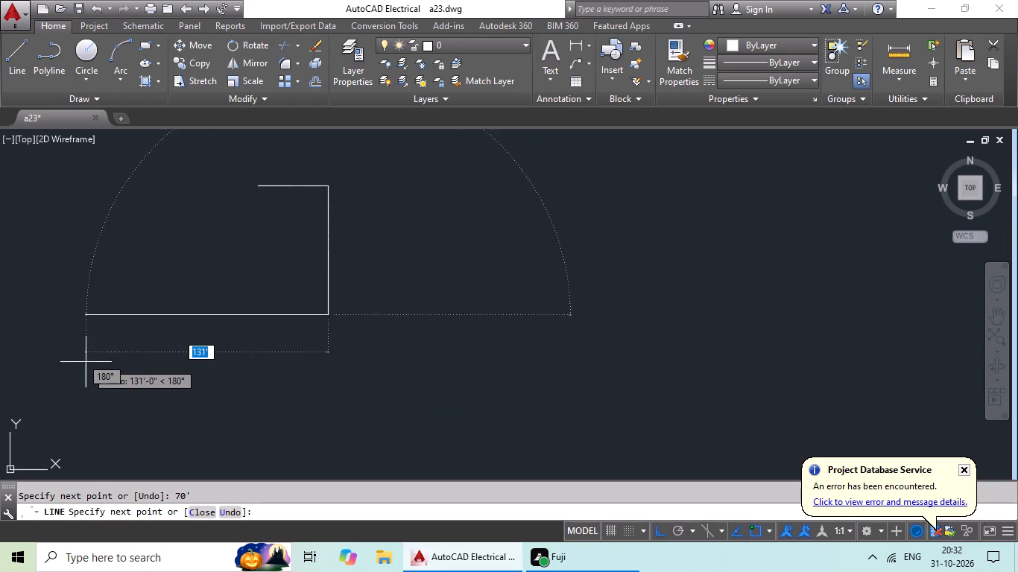
type("38'")
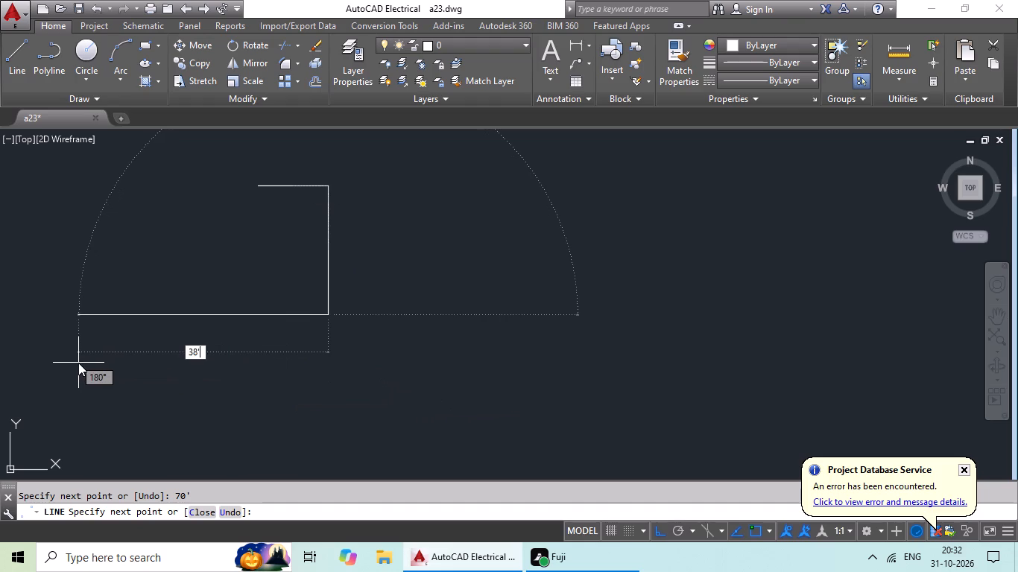
key("Return")
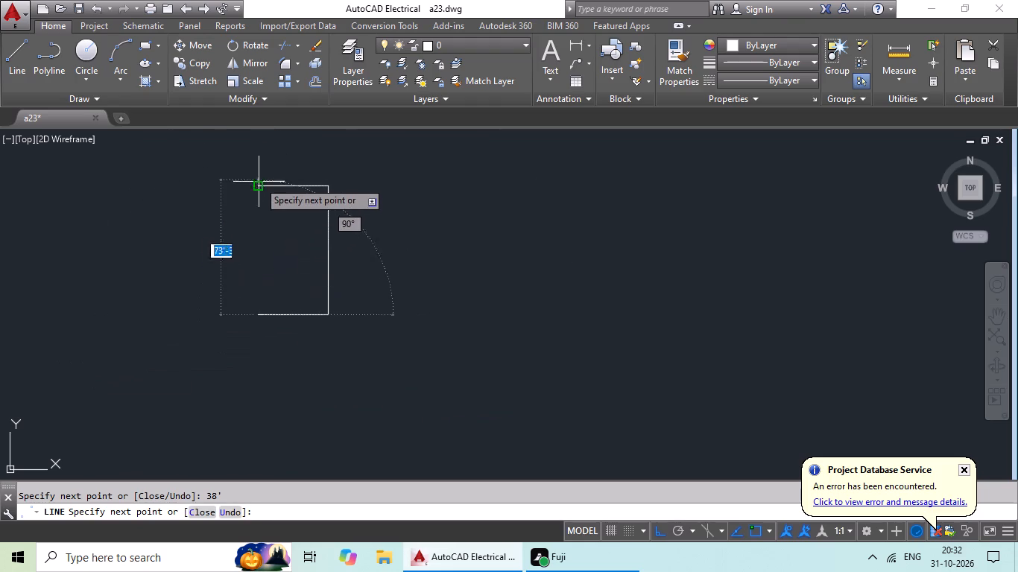
scroll(259, 188, "up", 3)
left_click(252, 179)
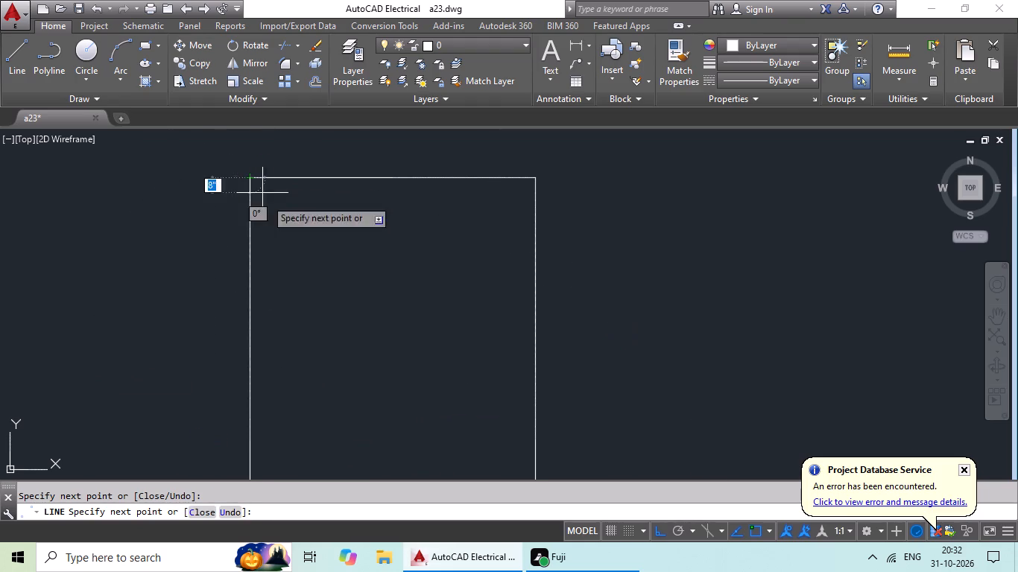
scroll(301, 252, "down", 1)
middle_click_drag(303, 252, 620, 247)
key("Escape")
key("Escape")
Offset all four sides of the rectangular outline 9" inward to form the double-line outer walls.
middle_click_drag(596, 305, 294, 258)
scroll(312, 266, "down", 1)
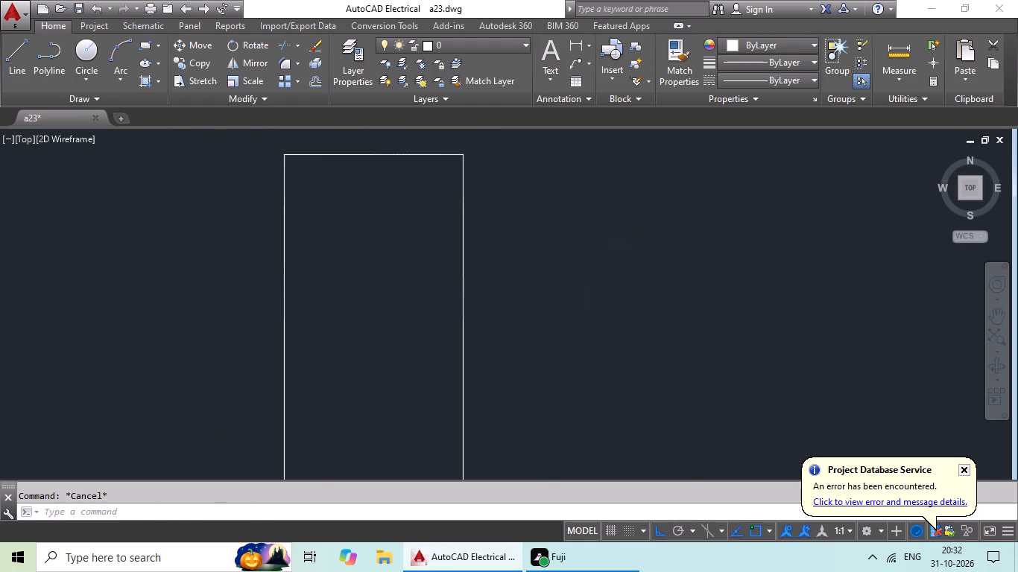
key("Escape")
key("Escape")
key("o")
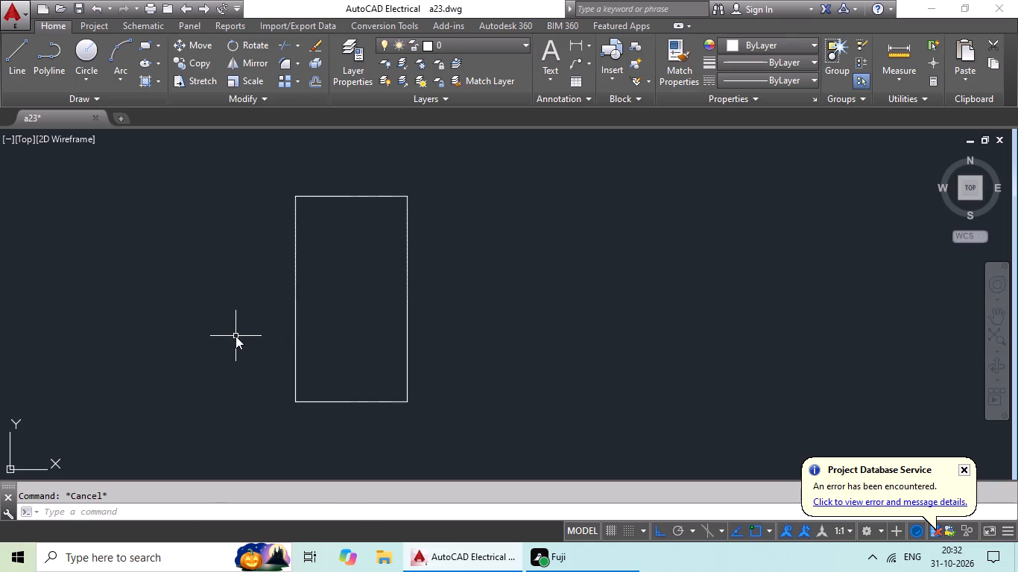
key("Return")
type("9\"")
key("Return")
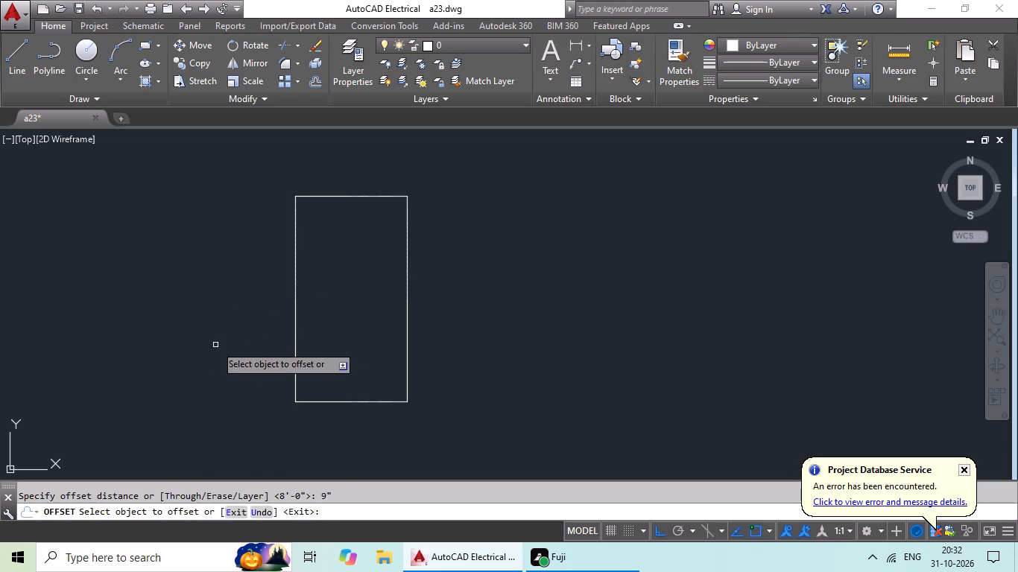
left_click(293, 348)
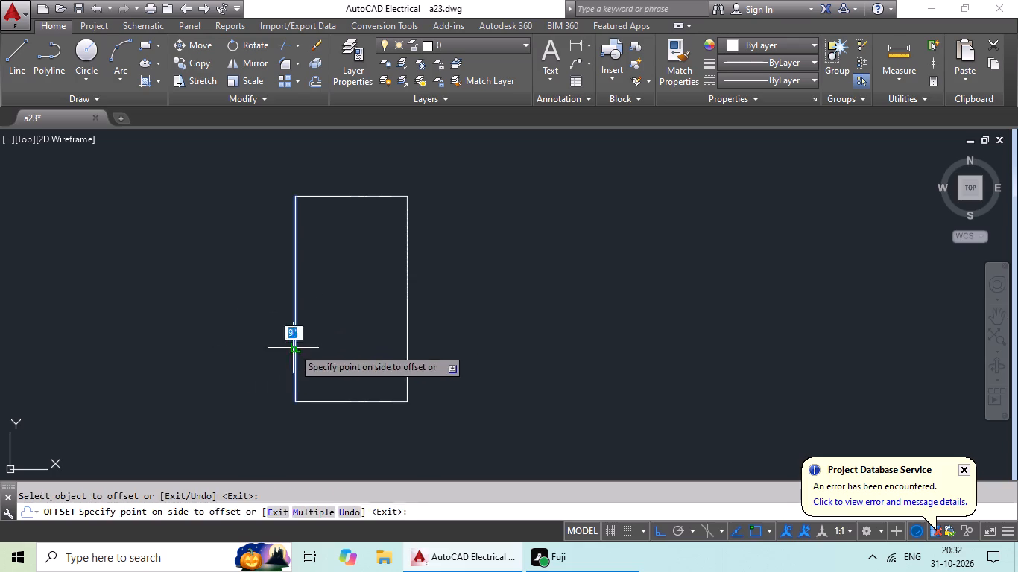
left_click(351, 325)
left_click_drag(401, 198, 397, 217)
left_click(385, 277)
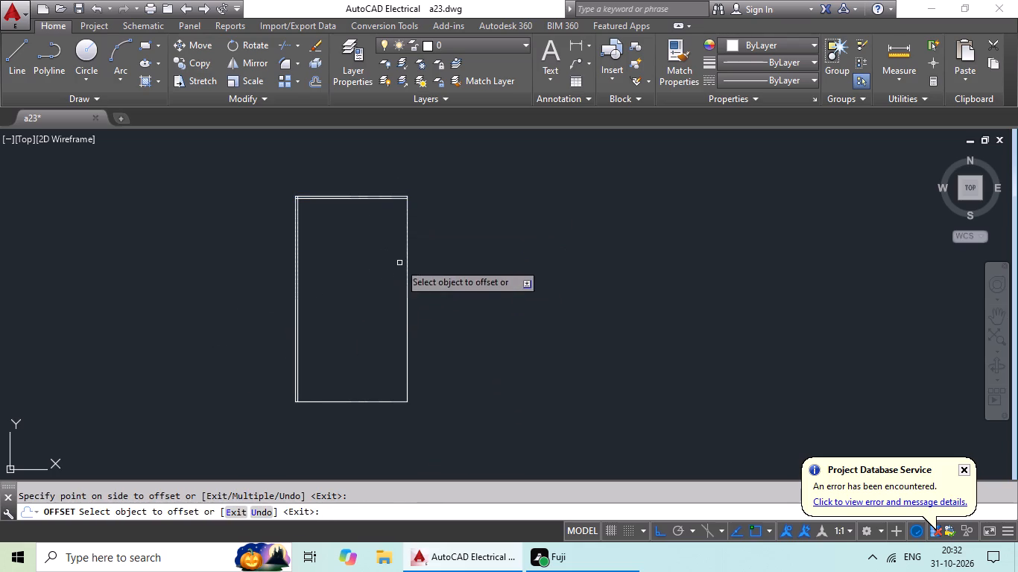
left_click_drag(406, 255, 394, 266)
left_click(355, 295)
left_click_drag(354, 401, 360, 375)
left_click(365, 346)
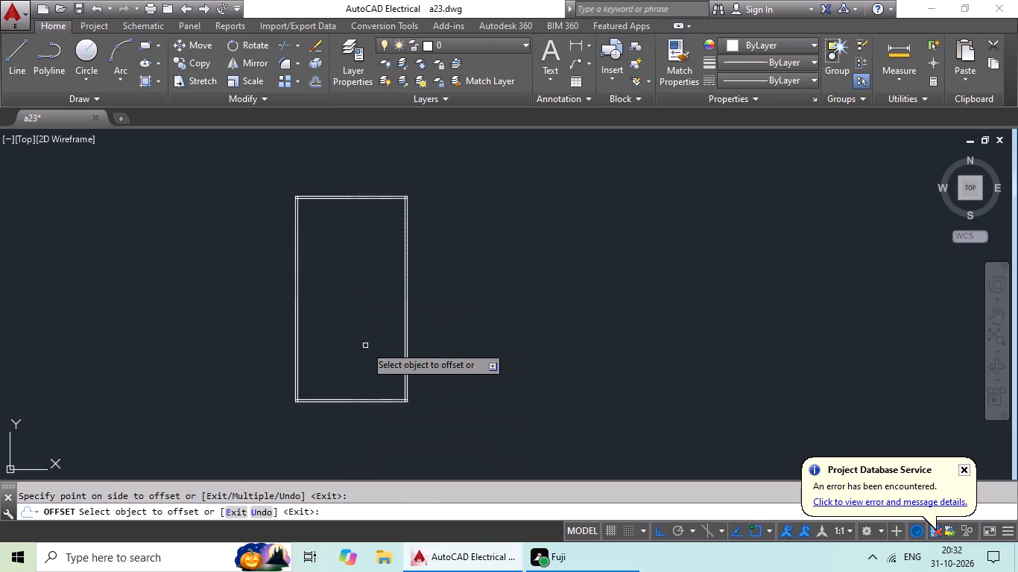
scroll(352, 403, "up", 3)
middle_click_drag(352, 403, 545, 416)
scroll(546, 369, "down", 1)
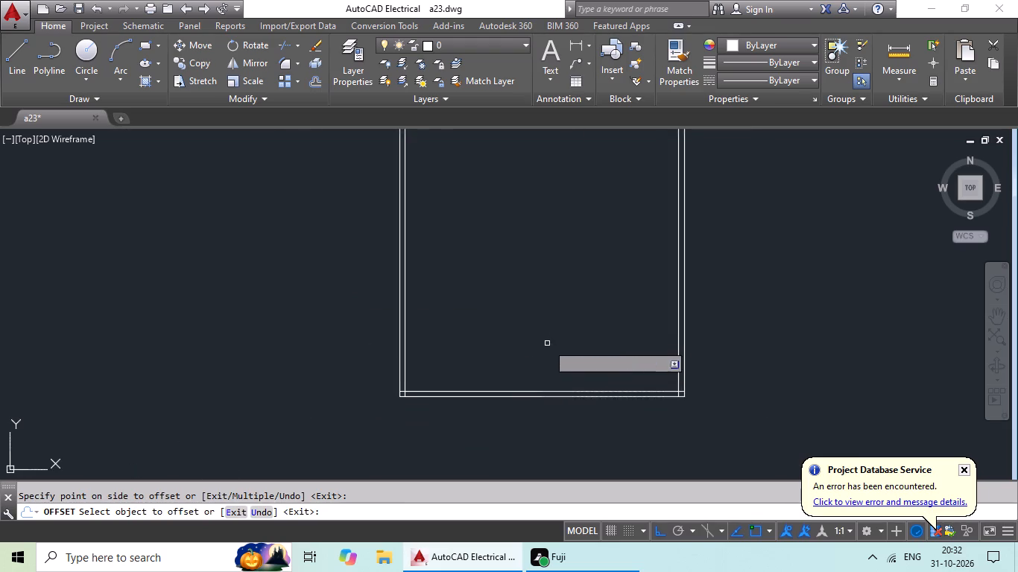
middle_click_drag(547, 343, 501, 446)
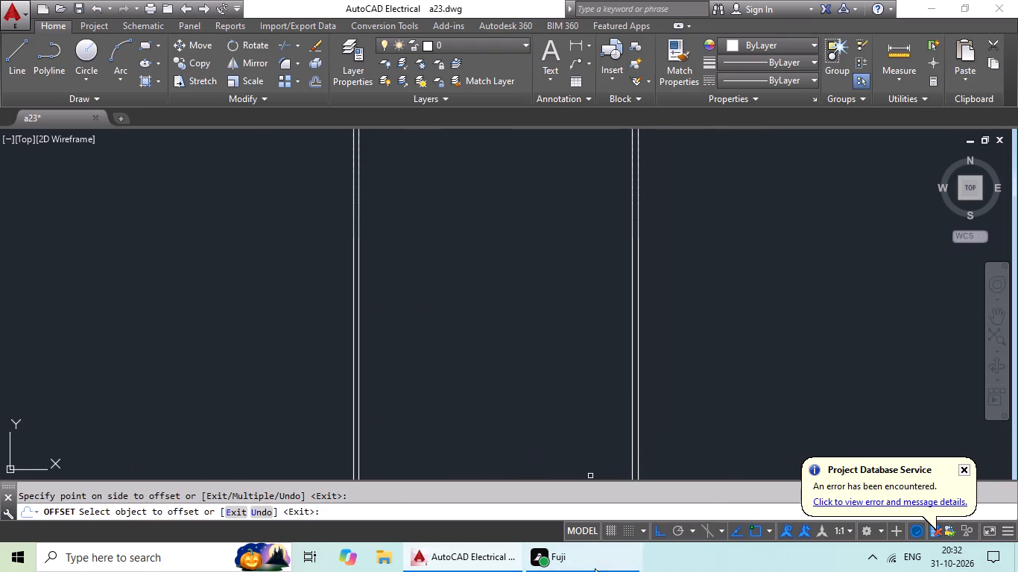
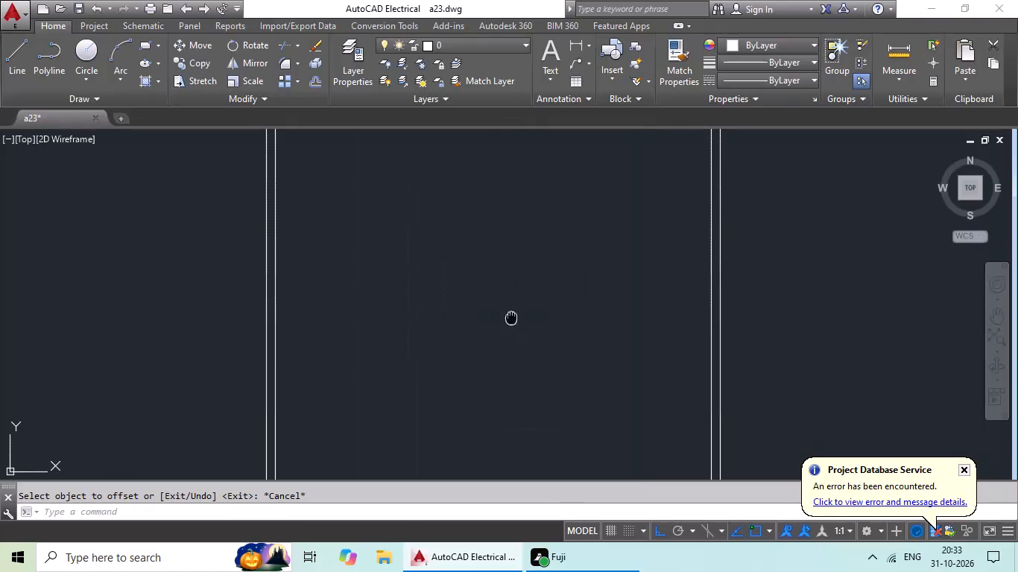
Offset the outer line of the plan's bottom wall 1'6" outward, below the building.
scroll(505, 368, "down", 2)
middle_click_drag(509, 355, 566, 83)
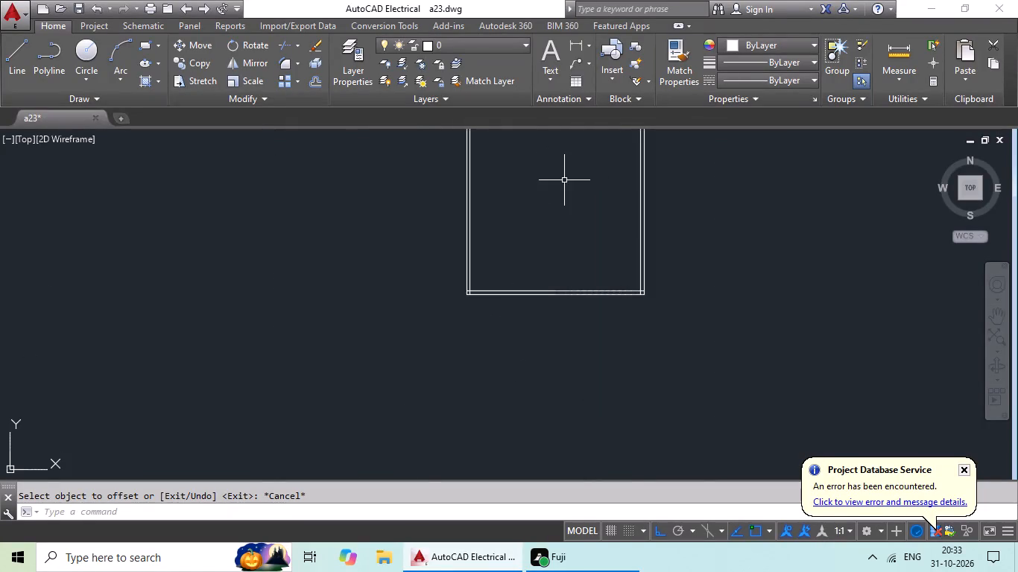
middle_click_drag(564, 182, 511, 267)
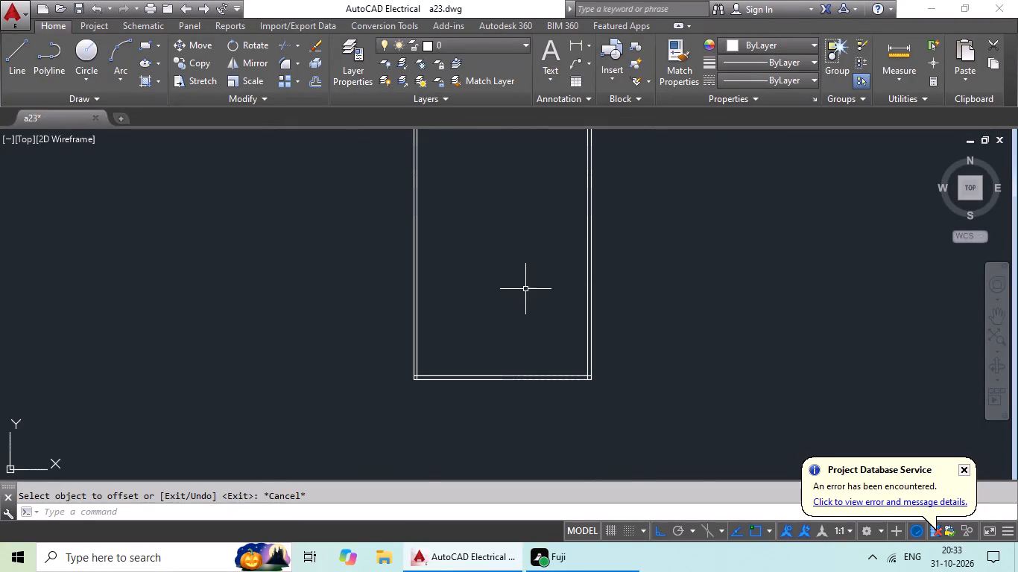
key("Escape")
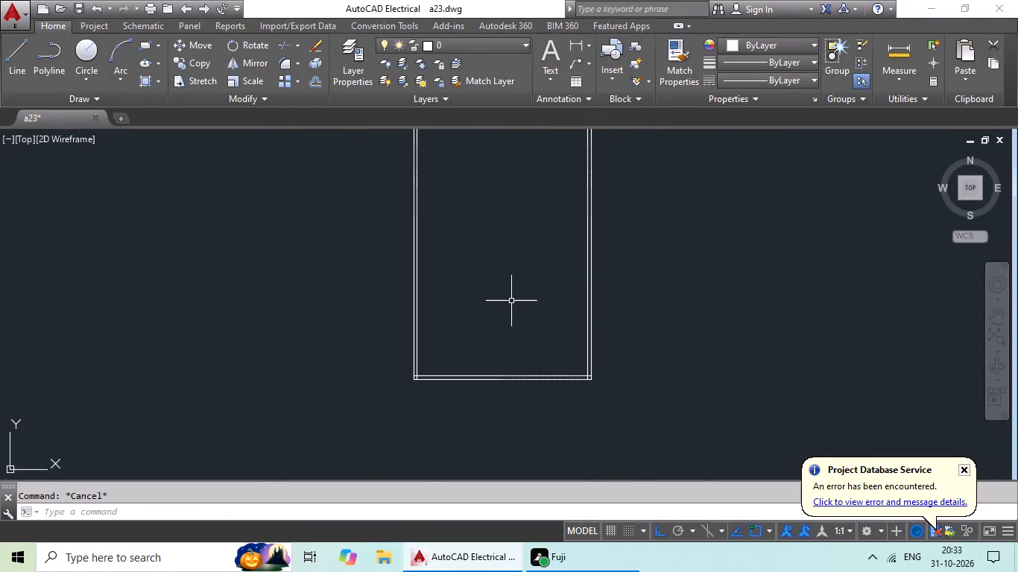
key("Escape")
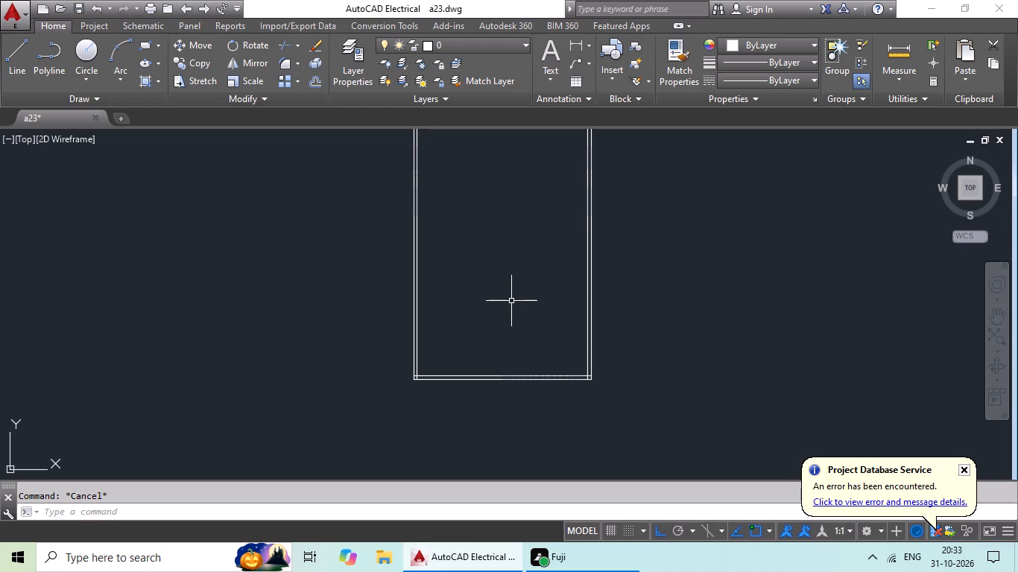
key("o")
key("Return")
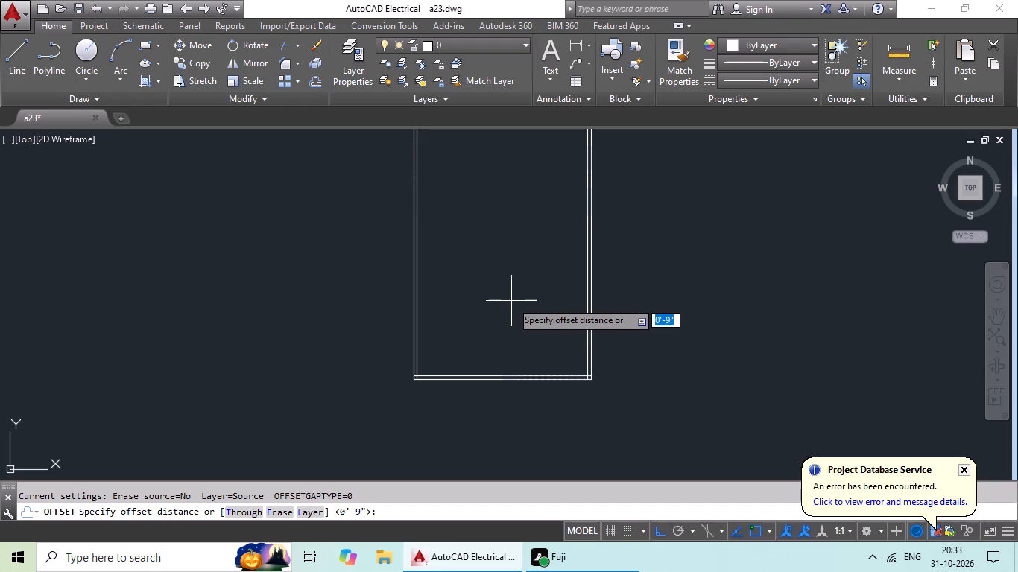
type("1'6\"")
key("Return")
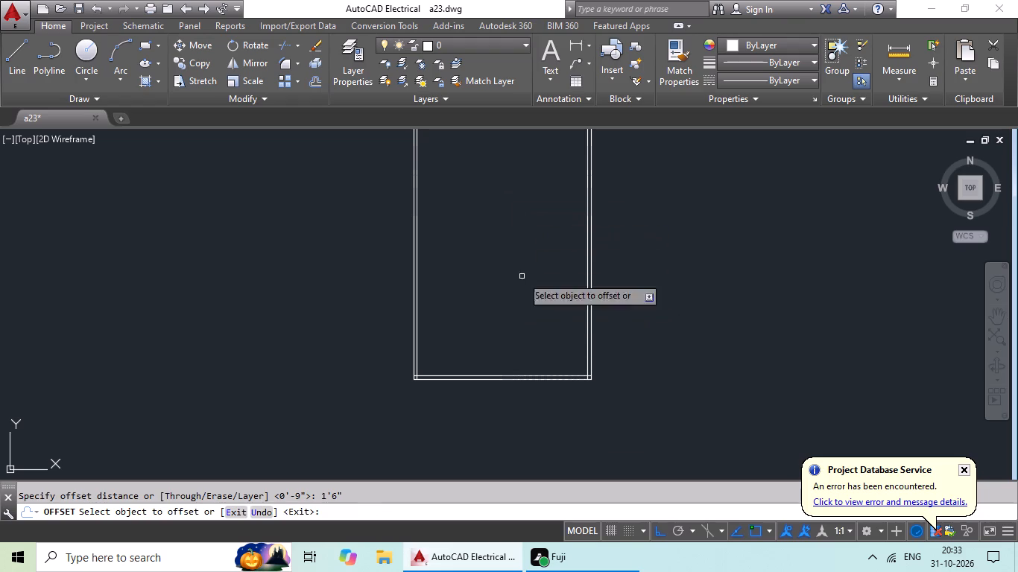
left_click_drag(443, 381, 443, 411)
left_click(443, 431)
key("Escape")
key("Escape")
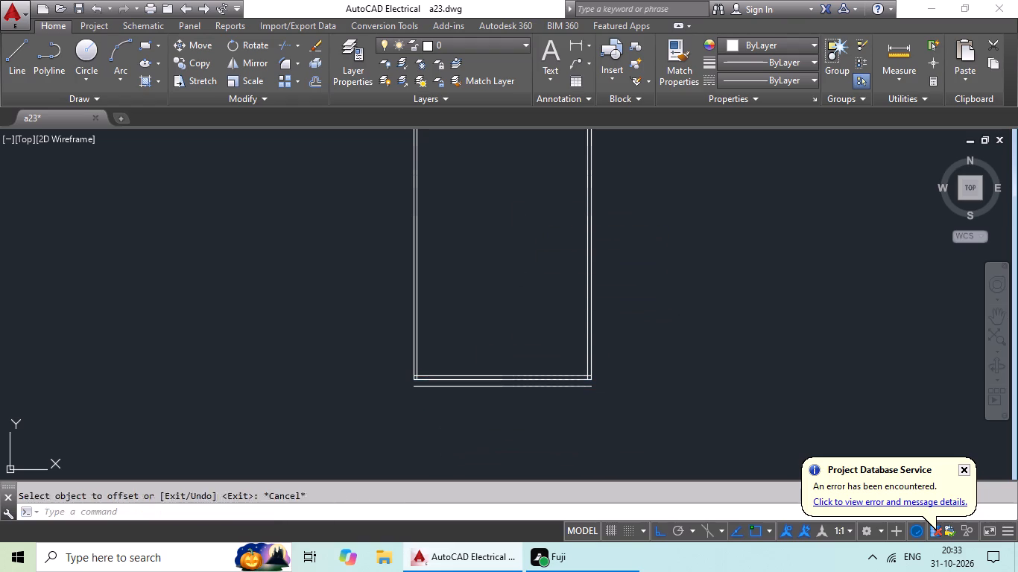
Offset the new line below the building another 6" outward to form a parallel pair.
key("Escape")
key("o")
key("Return")
type("6\"")
key("Return")
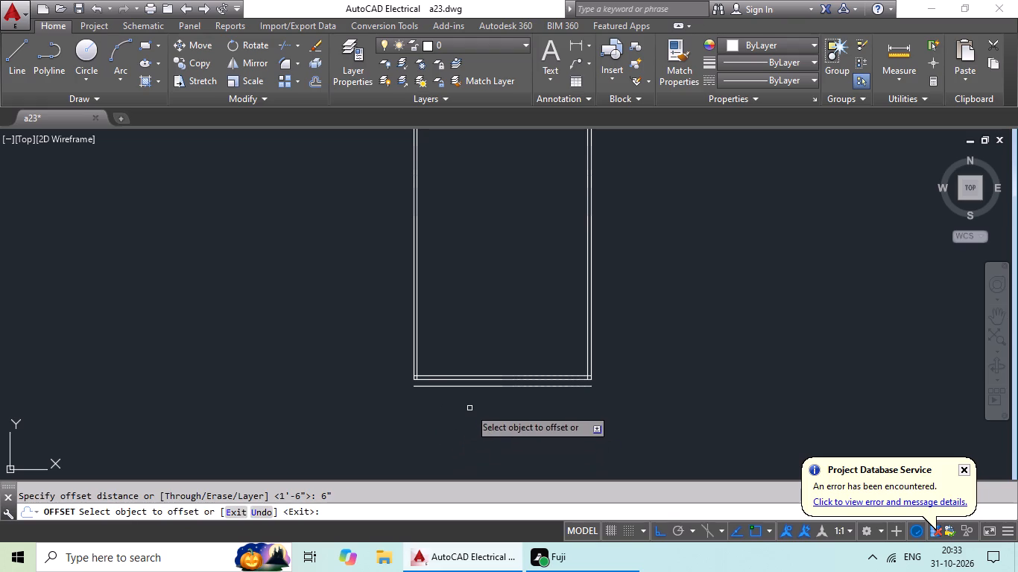
scroll(471, 407, "up", 3)
left_click_drag(519, 328, 519, 344)
left_click(519, 376)
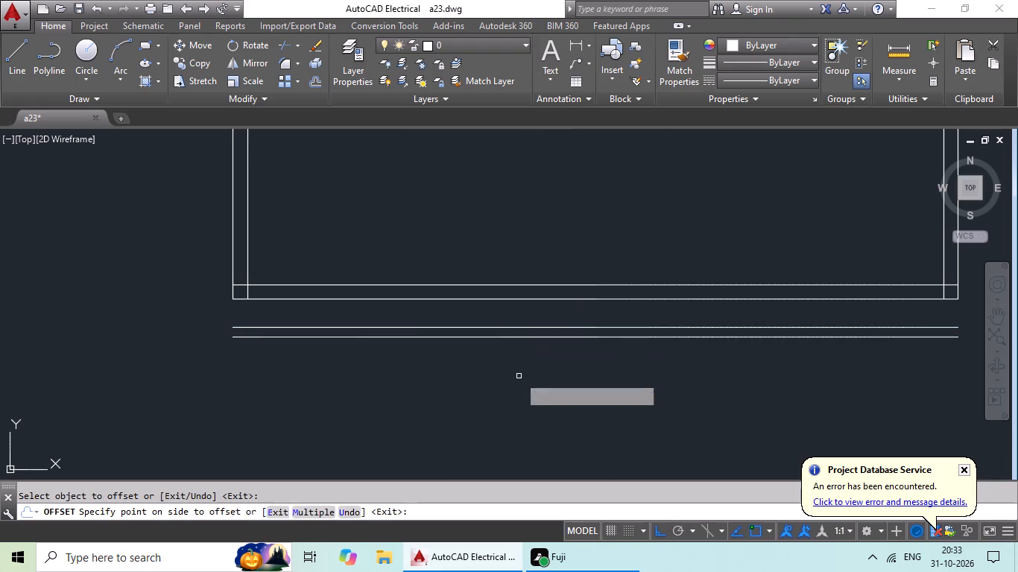
scroll(436, 311, "up", 3)
middle_click_drag(439, 311, 588, 390)
scroll(609, 390, "down", 1)
middle_click_drag(609, 389, 627, 365)
key("Escape")
key("Escape")
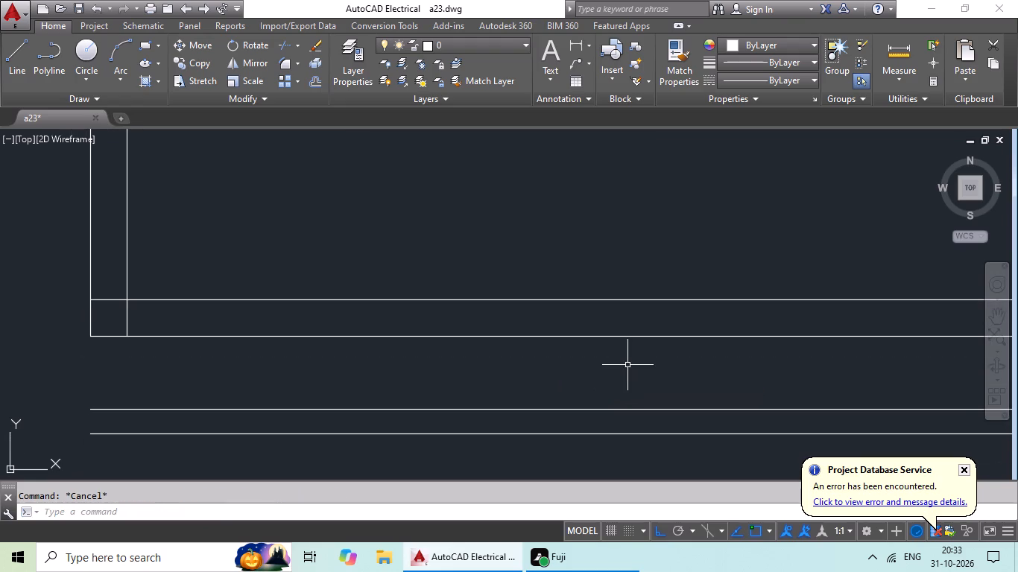
key("Escape")
key("Escape")
key("Escape")
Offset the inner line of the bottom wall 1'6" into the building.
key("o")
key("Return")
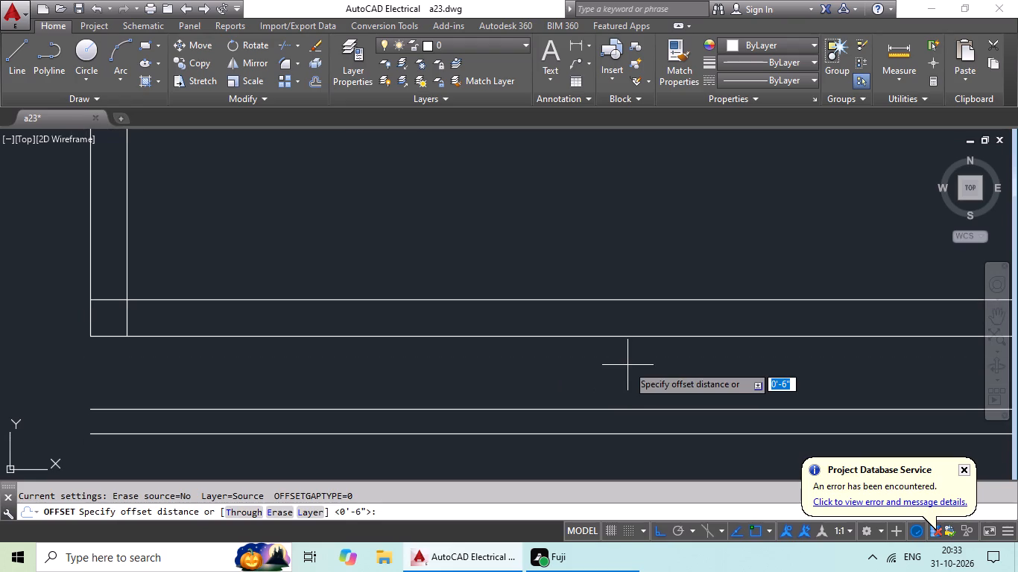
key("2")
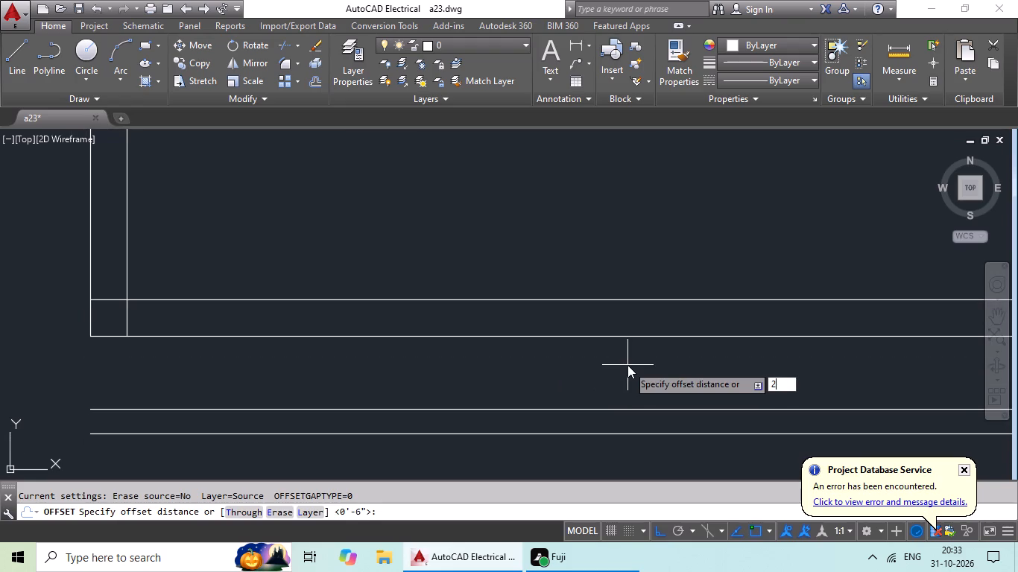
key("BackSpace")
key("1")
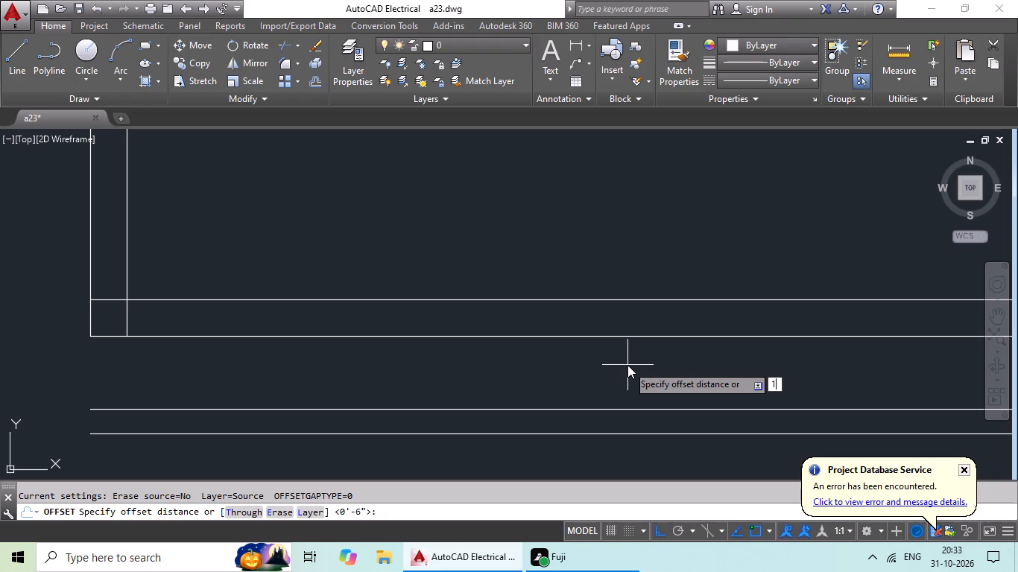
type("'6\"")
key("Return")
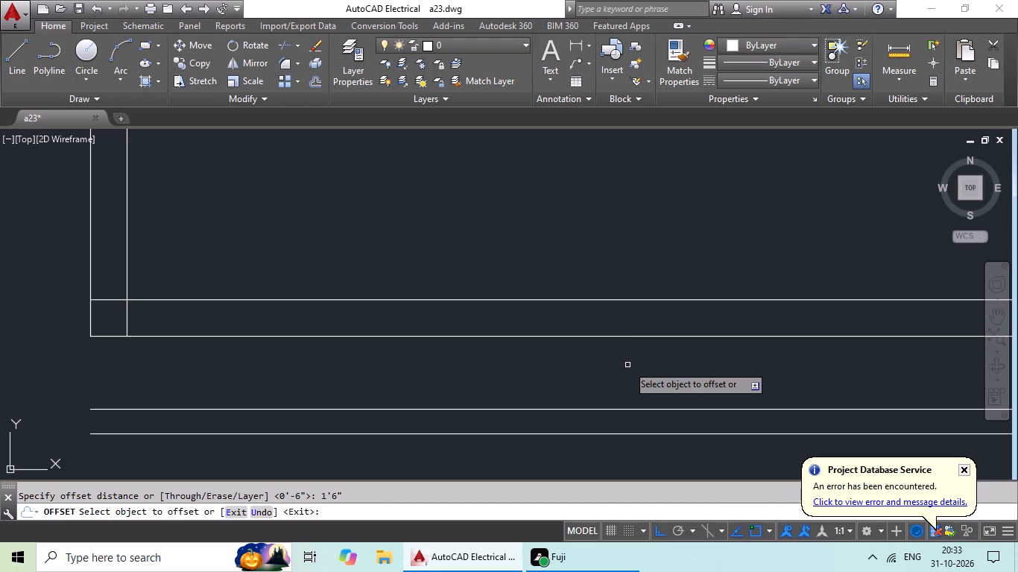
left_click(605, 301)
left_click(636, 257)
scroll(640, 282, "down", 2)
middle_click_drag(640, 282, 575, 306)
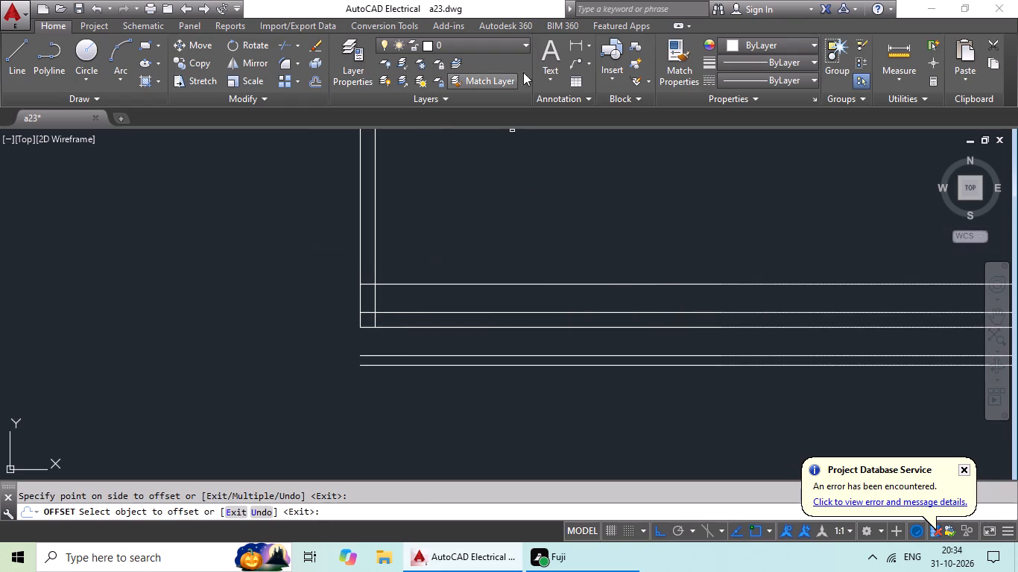
Measure the vertical distance from the new interior line to the nearer of the two lines below the building.
left_click_drag(578, 45, 575, 53)
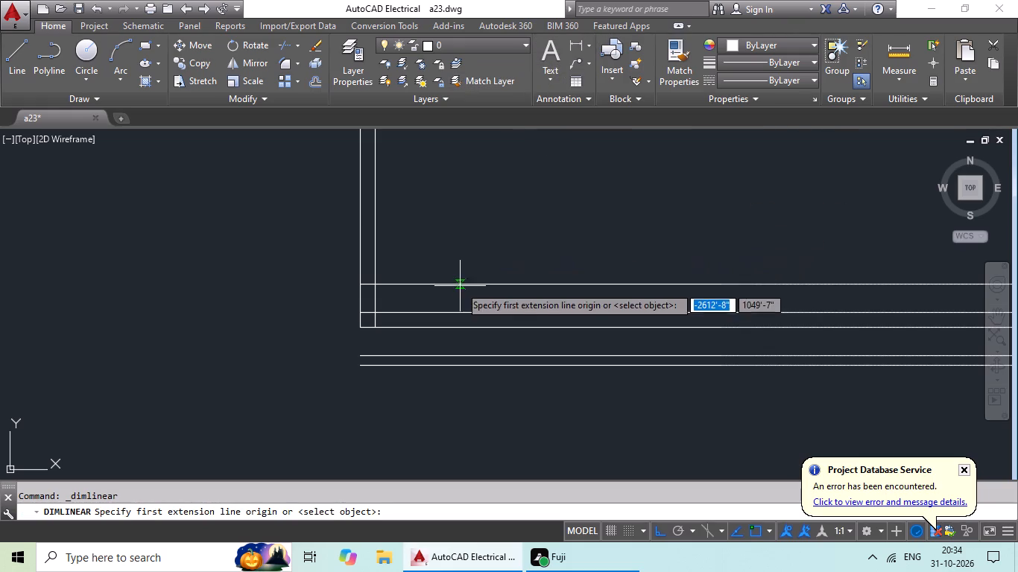
left_click(459, 286)
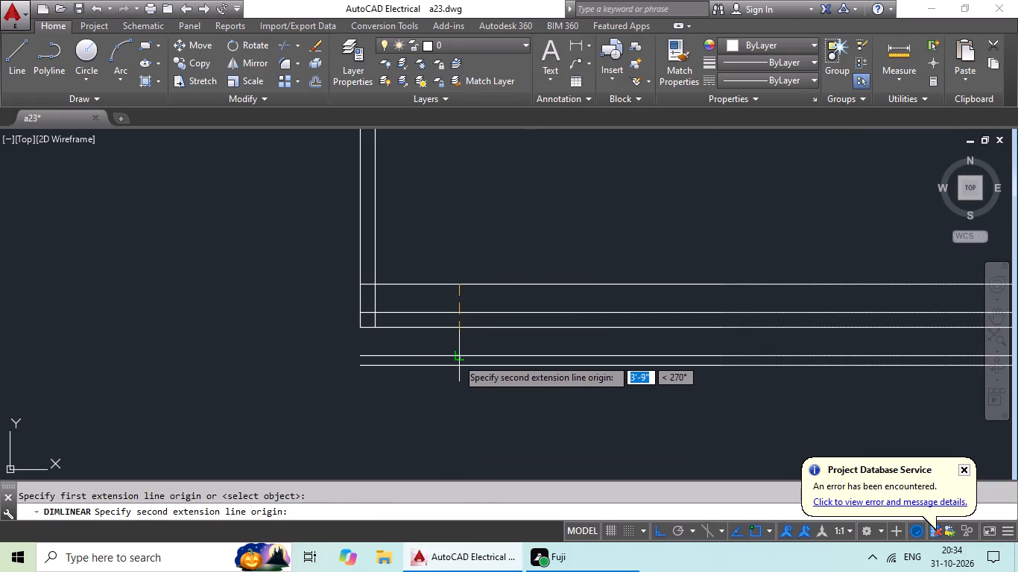
left_click(457, 356)
scroll(444, 353, "up", 2)
scroll(443, 353, "down", 1)
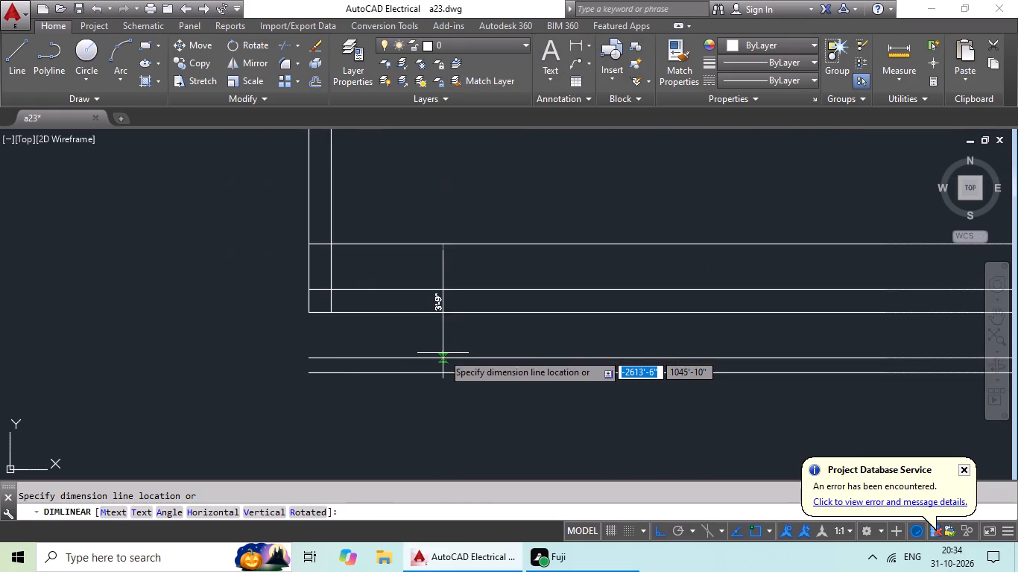
key("Escape")
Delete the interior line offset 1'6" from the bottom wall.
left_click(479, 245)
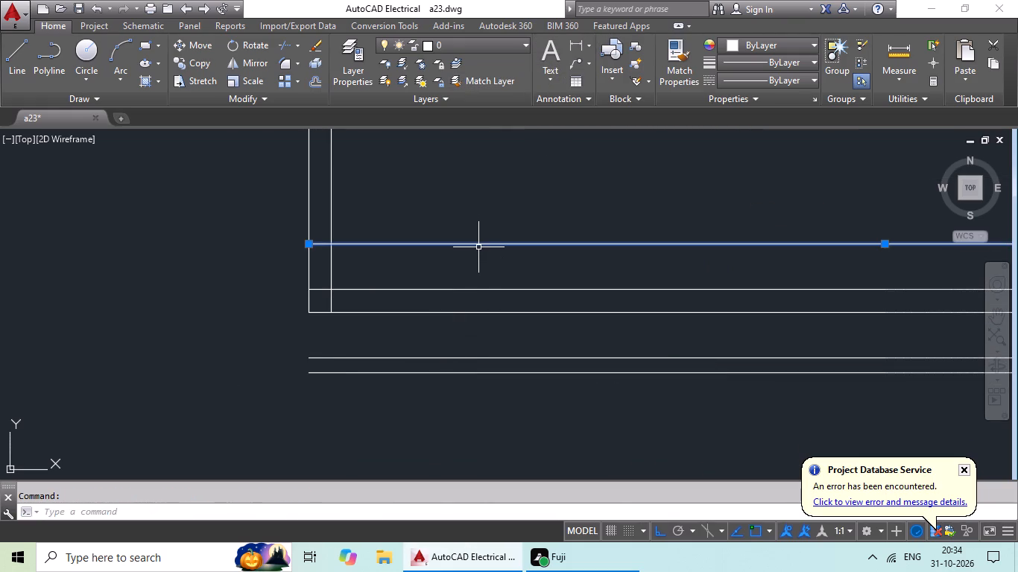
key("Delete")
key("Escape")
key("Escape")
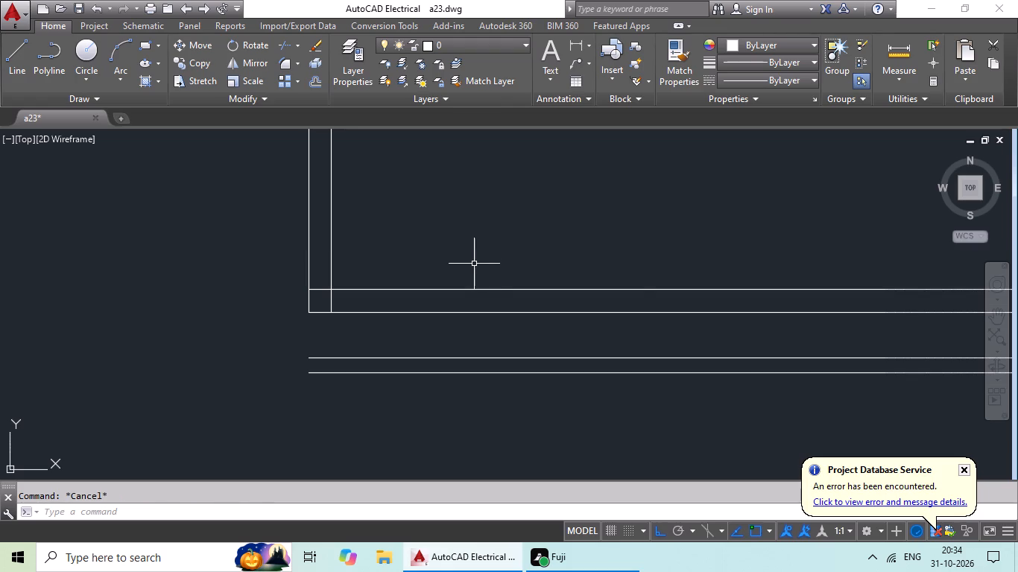
Offset the inner line of the bottom wall 1'3" into the building.
key("o")
key("Return")
type("1'3")
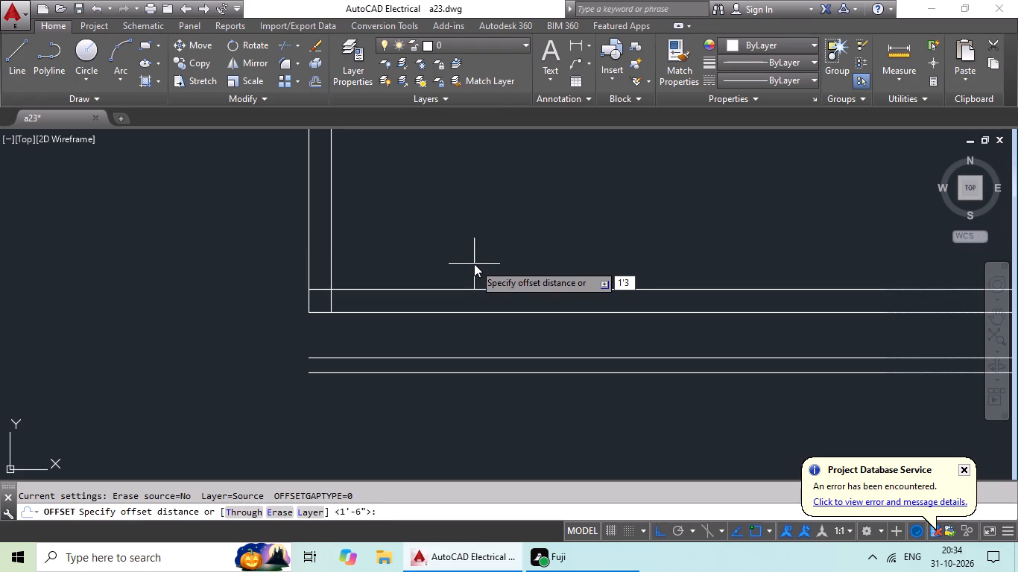
key("shift+quotedbl")
key("Return")
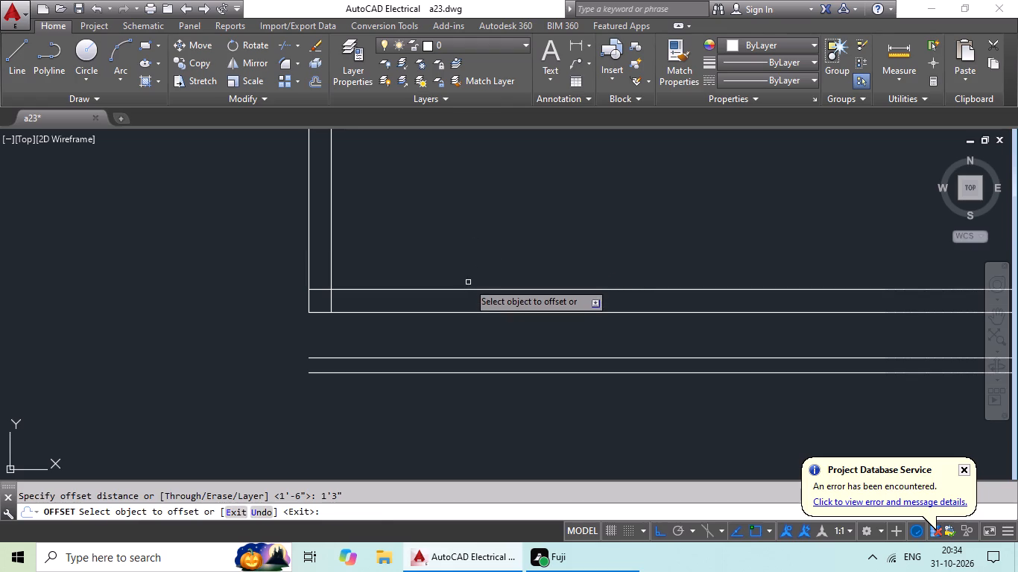
left_click(467, 287)
left_click(478, 291)
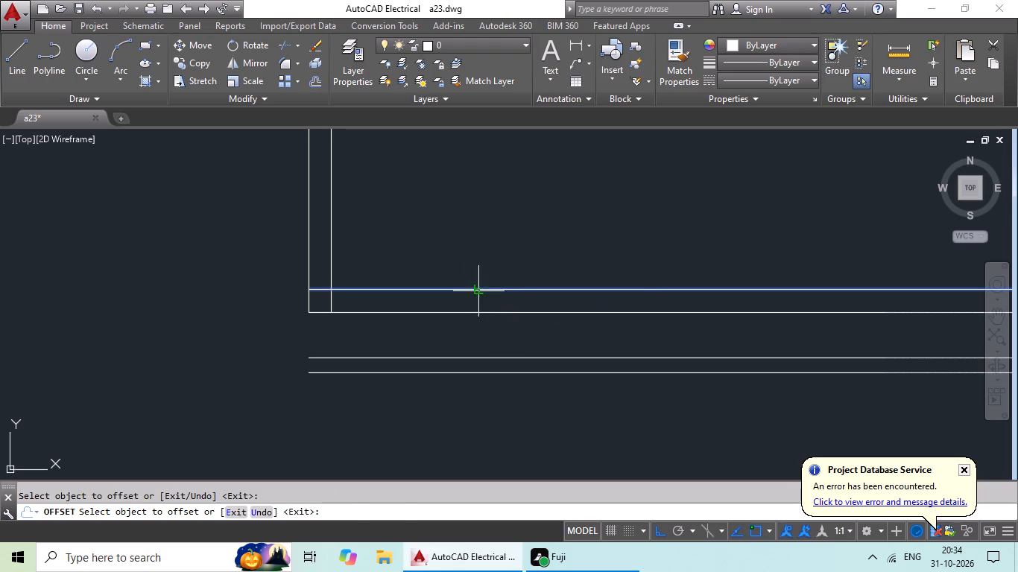
left_click(504, 267)
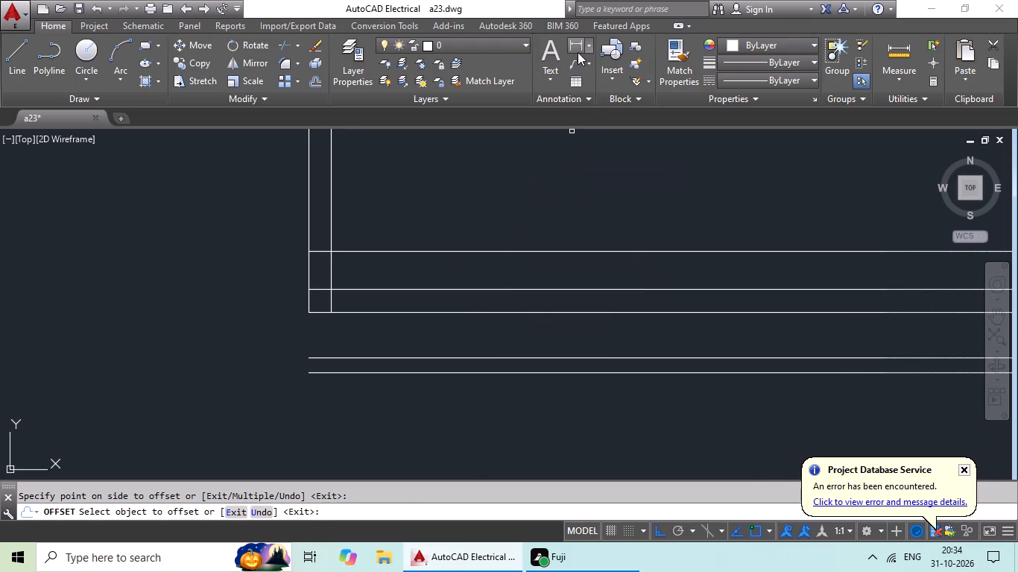
Measure the vertical distance from the 1'3" interior offset line to the nearer line below the building.
left_click(577, 46)
left_click_drag(482, 249, 479, 255)
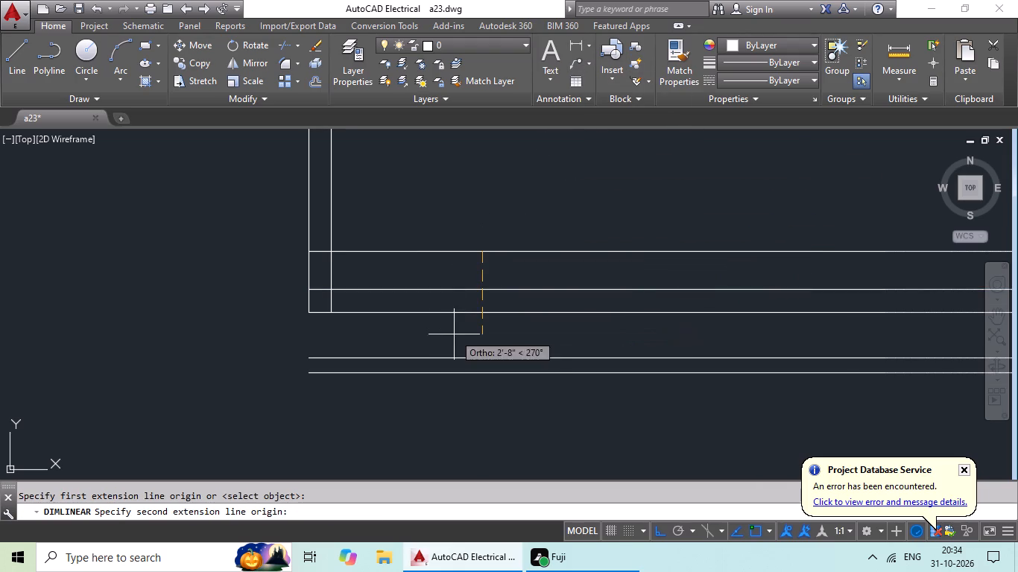
left_click(481, 360)
scroll(444, 364, "up", 3)
scroll(444, 364, "down", 3)
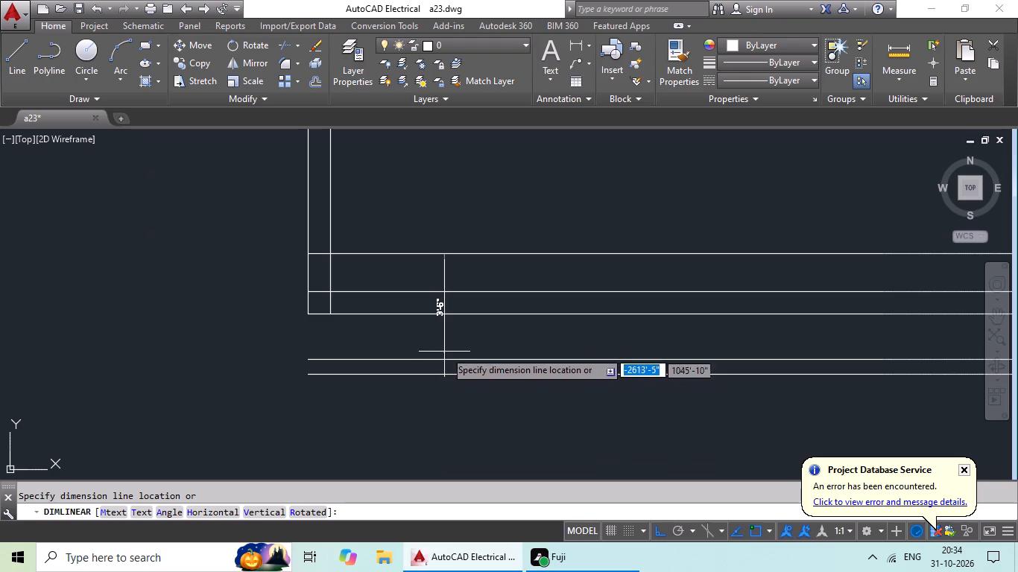
key("Escape")
Offset the interior line above the bottom wall 6" further into the building to form a second parallel pair.
scroll(463, 344, "up", 2)
middle_click_drag(458, 349, 406, 429)
key("Escape")
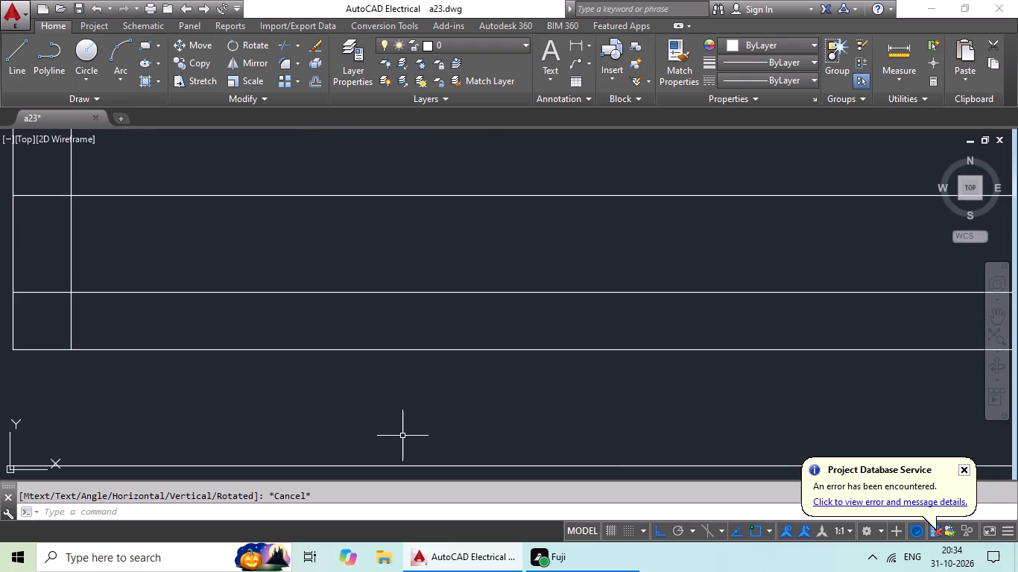
key("o")
key("Return")
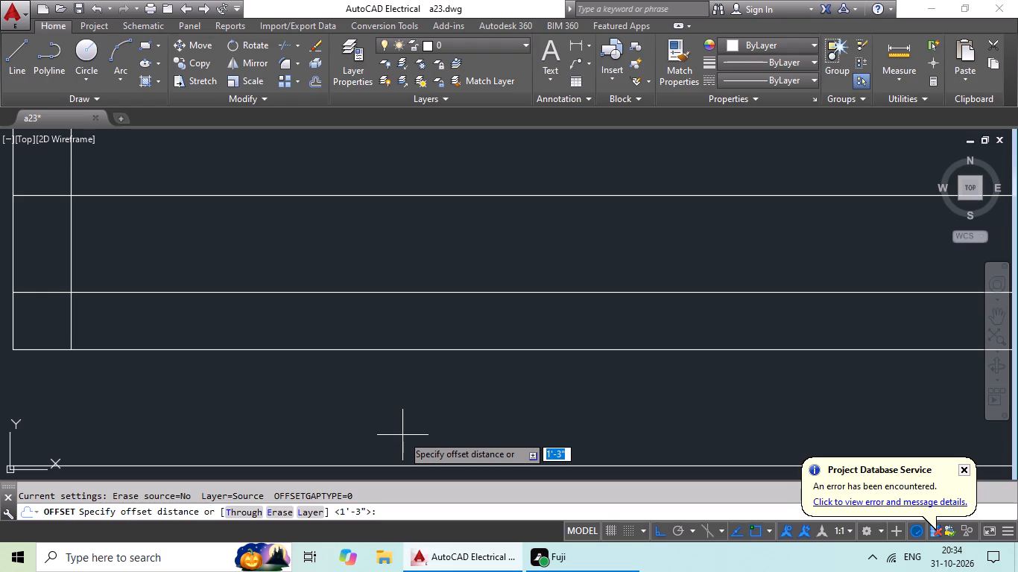
key("6")
key("shift+quotedbl")
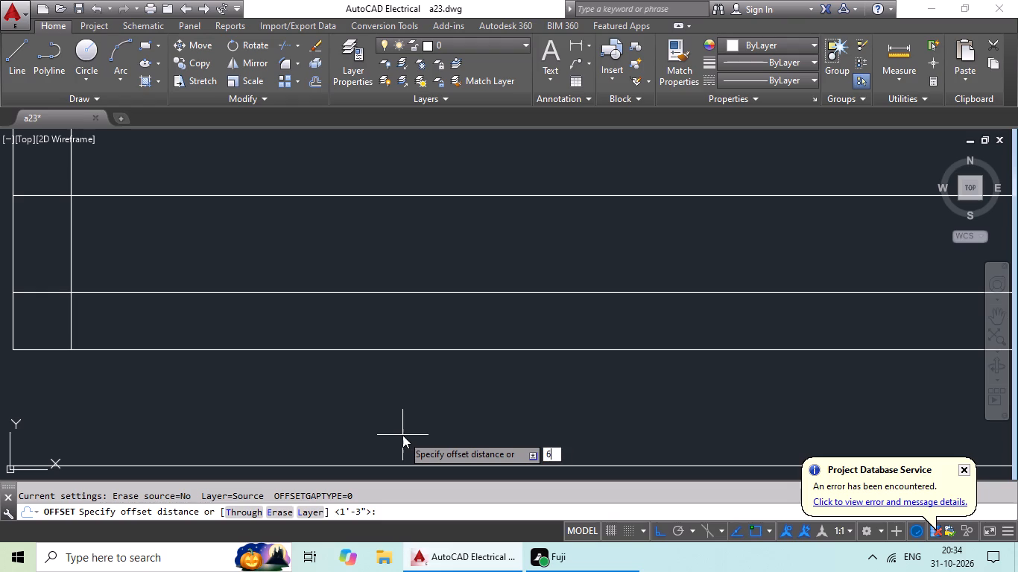
key("Return")
left_click(557, 196)
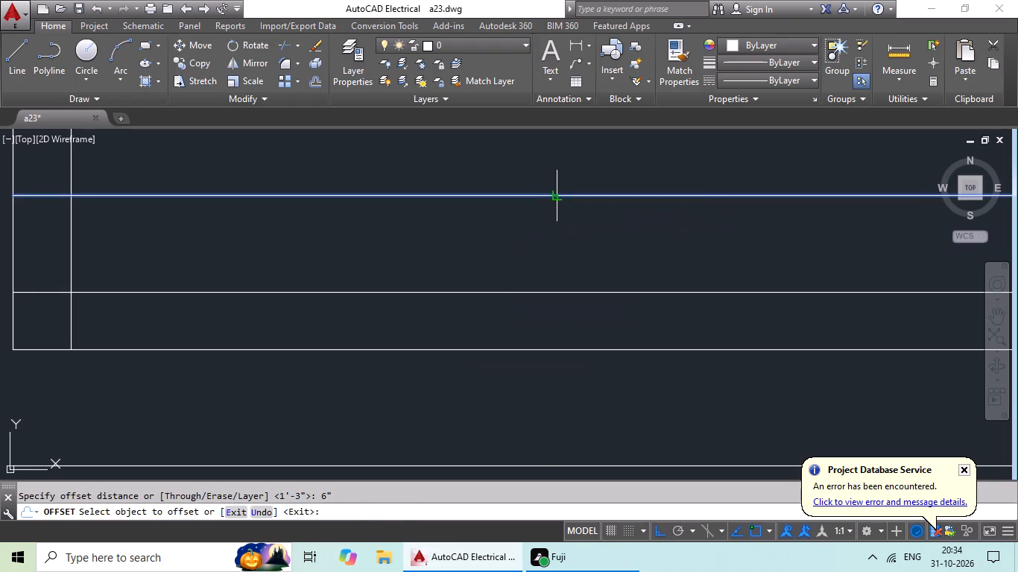
left_click(581, 160)
scroll(611, 235, "down", 2)
middle_click_drag(625, 267, 334, 315)
scroll(425, 329, "down", 2)
middle_click_drag(431, 333, 289, 349)
scroll(297, 325, "up", 2)
key("Escape")
key("Escape")
key("Escape")
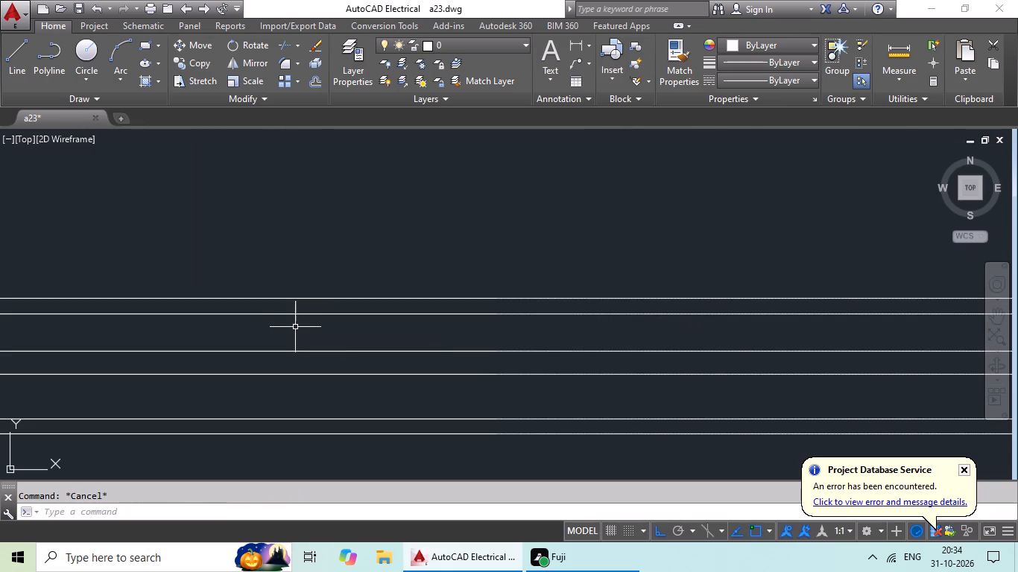
Offset the inner line of the left wall 6'6" into the building.
key("o")
key("Return")
type("6'6\"")
key("Return")
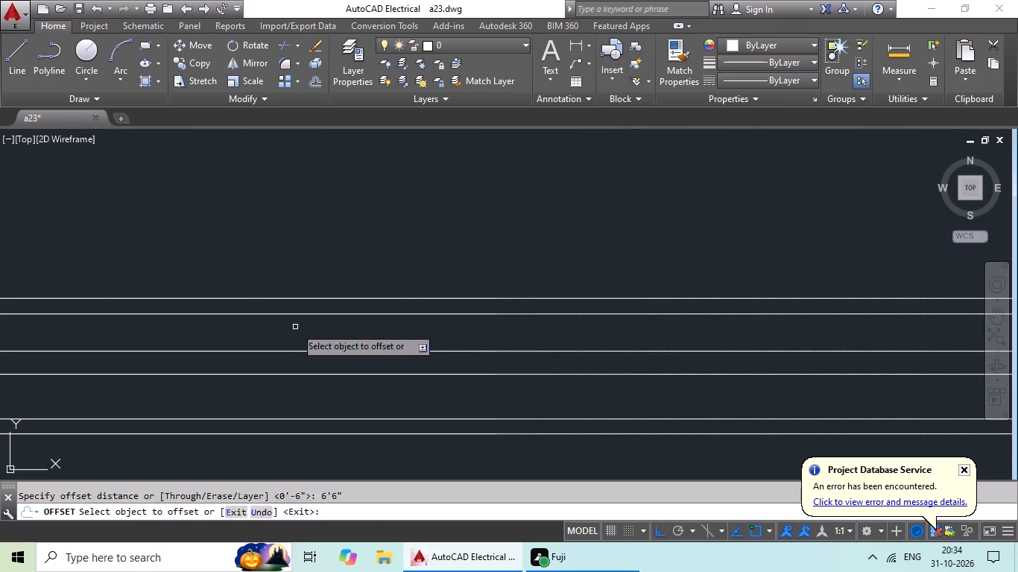
scroll(290, 329, "down", 2)
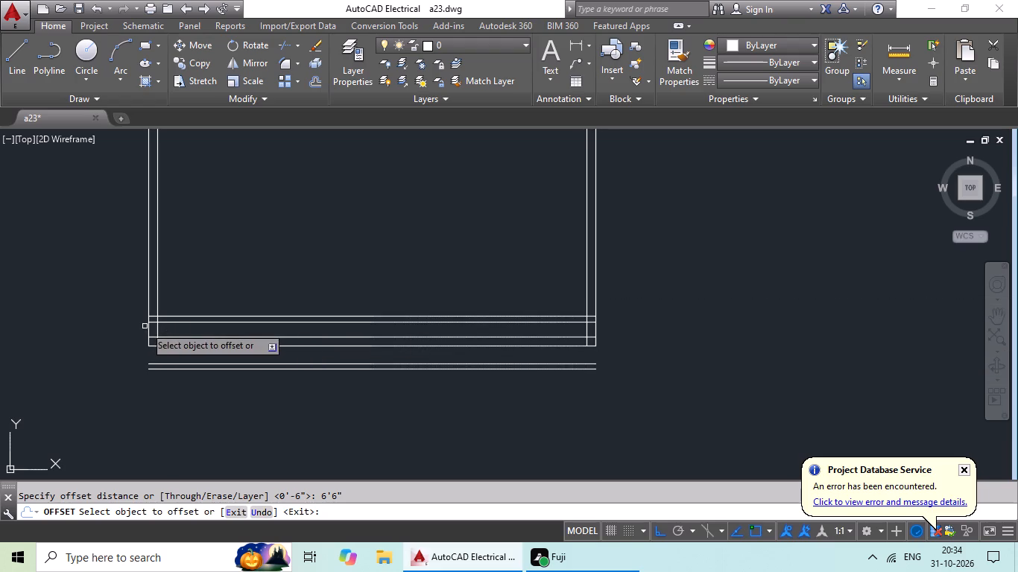
scroll(146, 327, "up", 3)
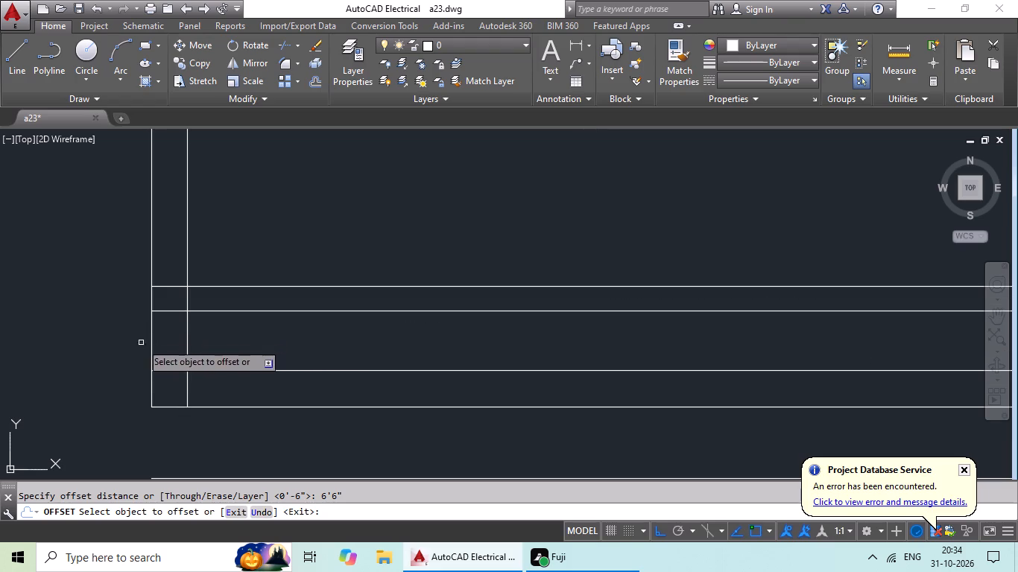
left_click(187, 335)
left_click(350, 336)
scroll(454, 335, "down", 4)
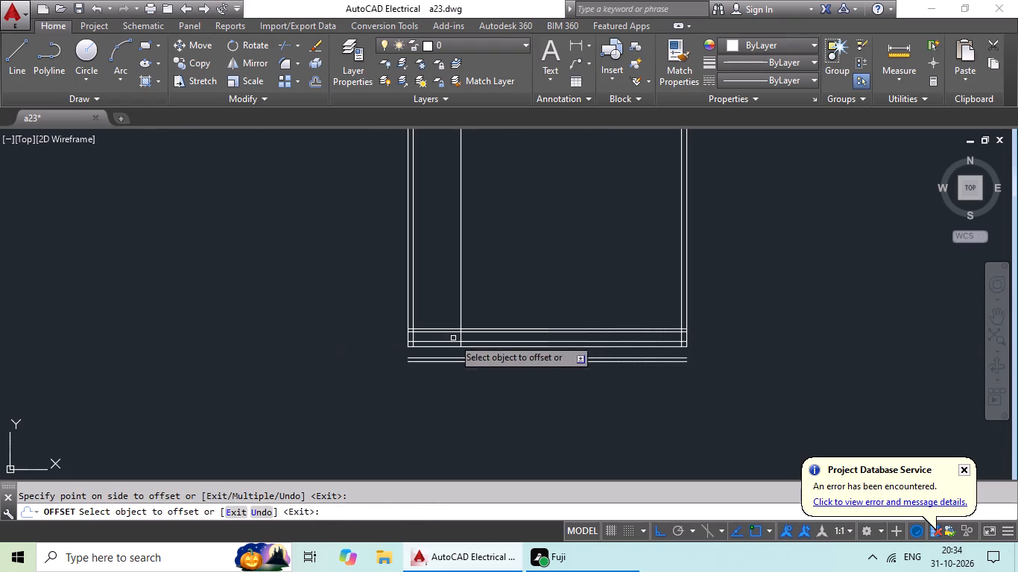
scroll(512, 301, "down", 1)
middle_click_drag(516, 287, 471, 404)
scroll(478, 371, "down", 1)
middle_click_drag(481, 361, 468, 372)
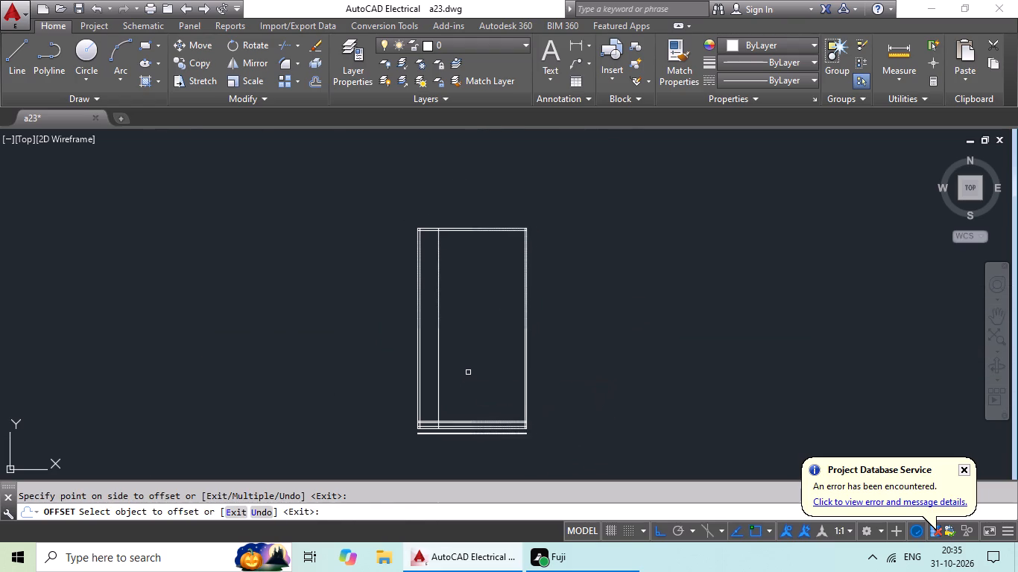
key("Escape")
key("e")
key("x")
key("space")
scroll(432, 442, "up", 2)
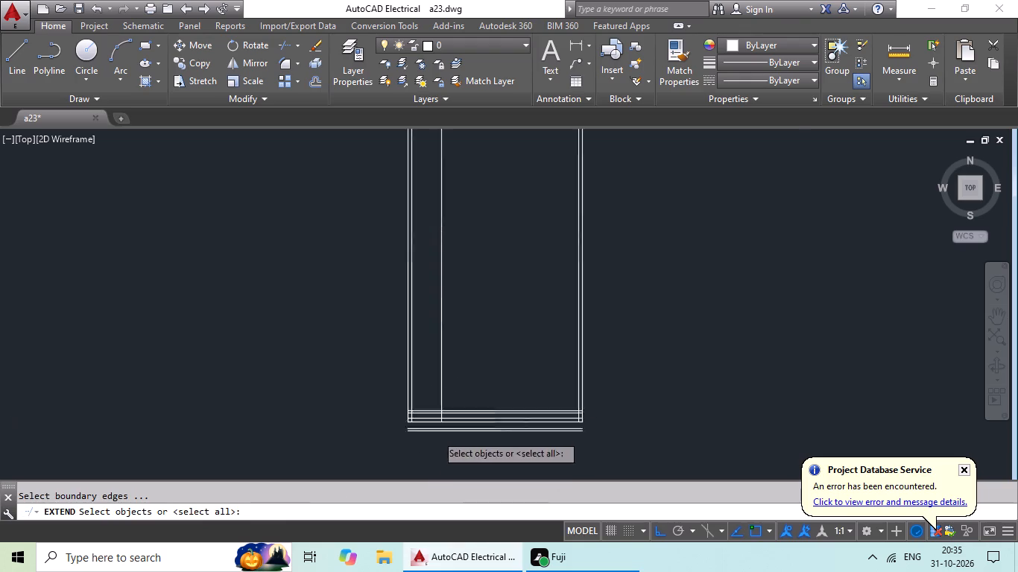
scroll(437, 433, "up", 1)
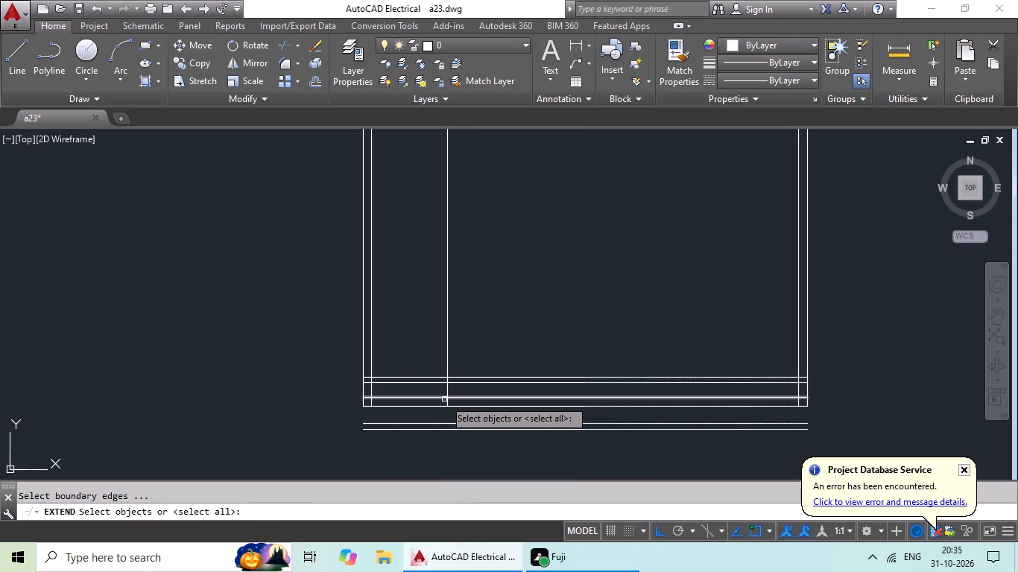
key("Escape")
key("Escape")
Extend the 6'6" vertical offset line down to the outermost of the two lines below the building.
key("e")
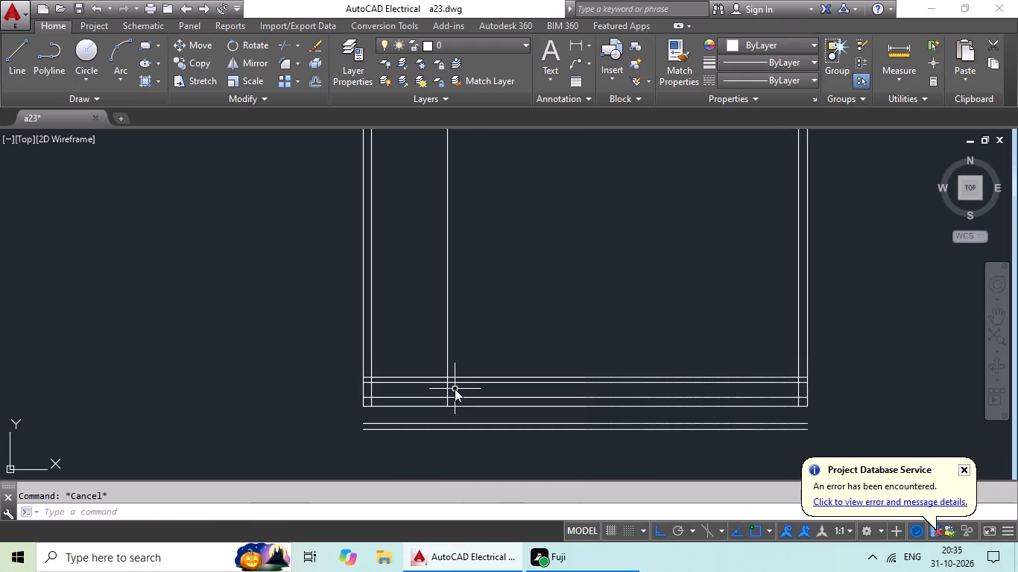
key("x")
key("space")
key("space")
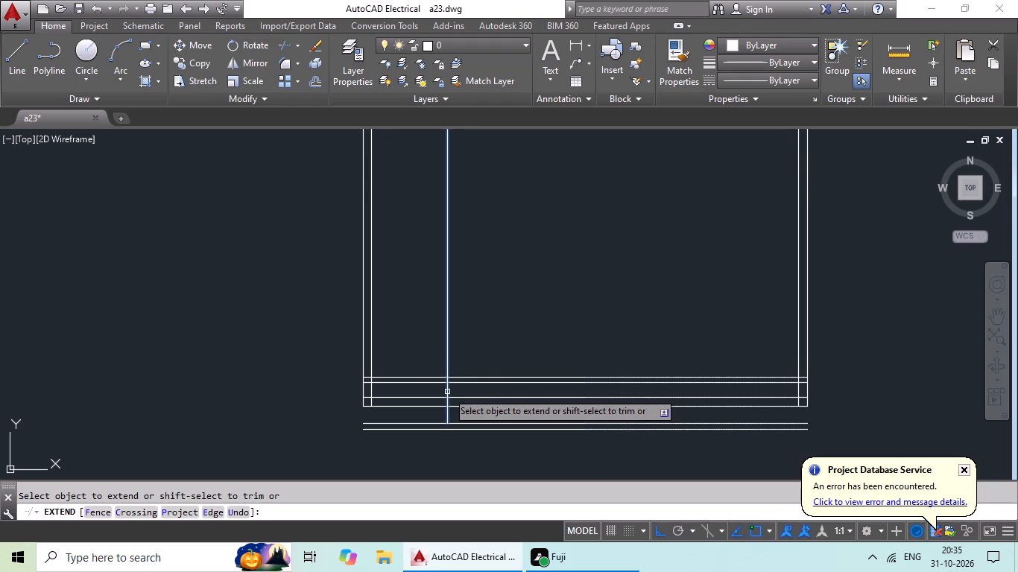
left_click_drag(446, 393, 442, 402)
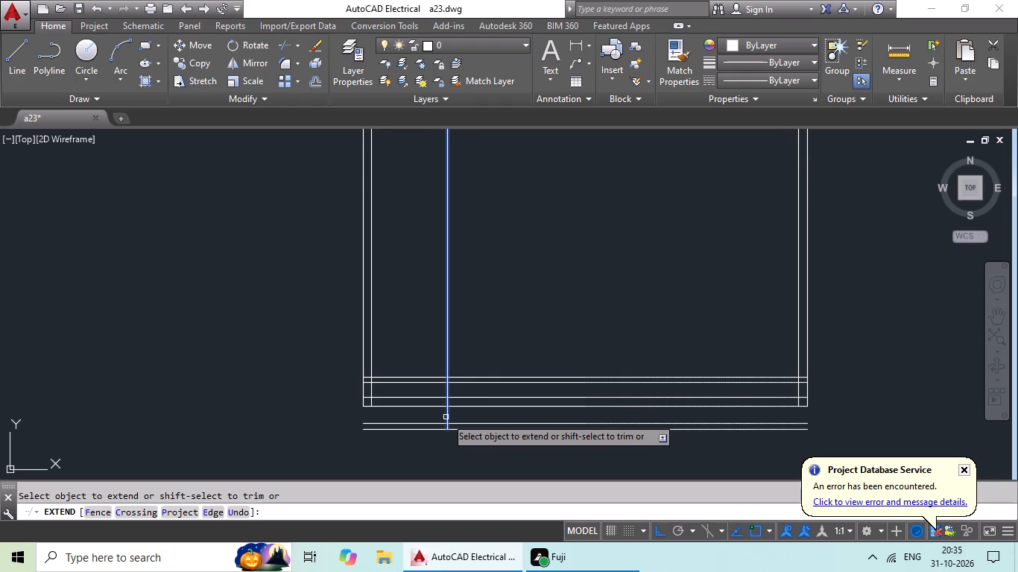
left_click(446, 417)
scroll(495, 328, "down", 2)
middle_click_drag(519, 320, 477, 391)
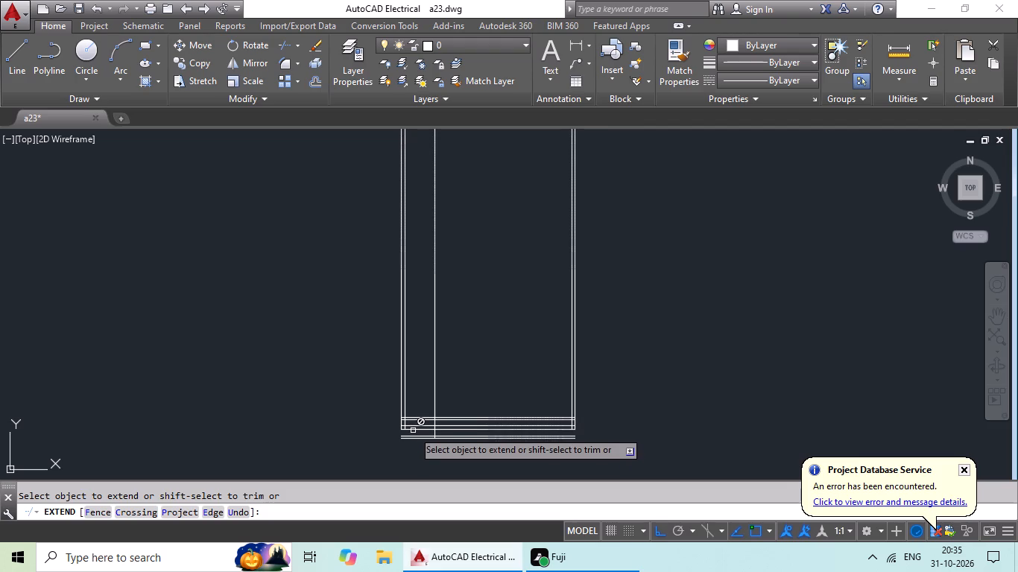
scroll(440, 437, "up", 3)
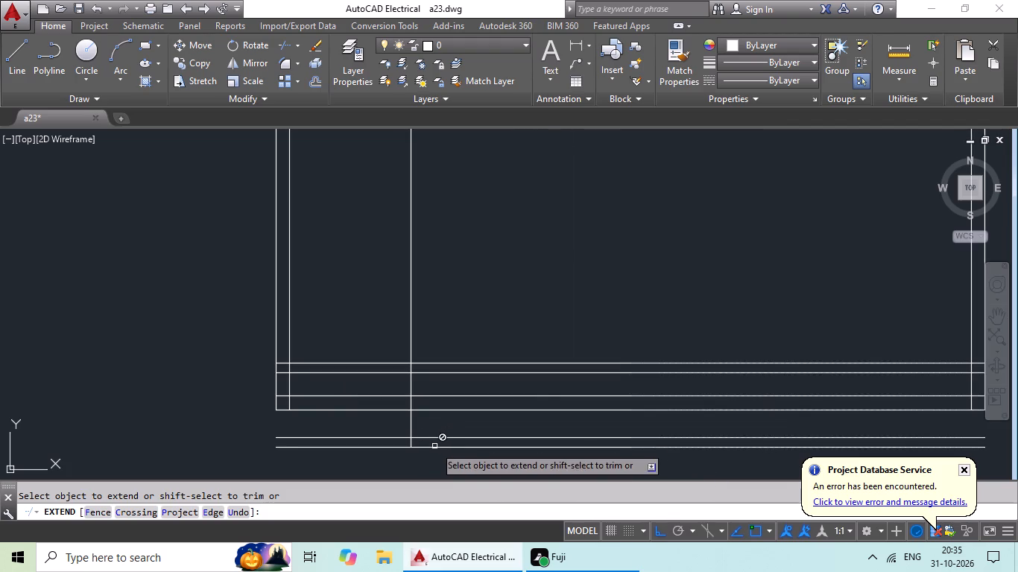
scroll(432, 359, "down", 3)
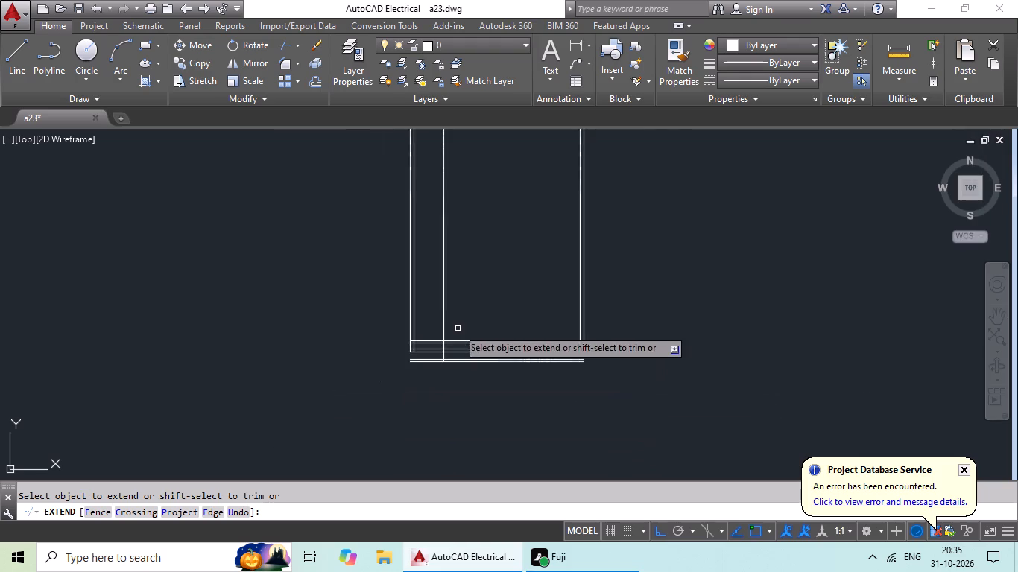
middle_click_drag(461, 324, 399, 372)
scroll(381, 398, "up", 2)
middle_click_drag(388, 389, 417, 305)
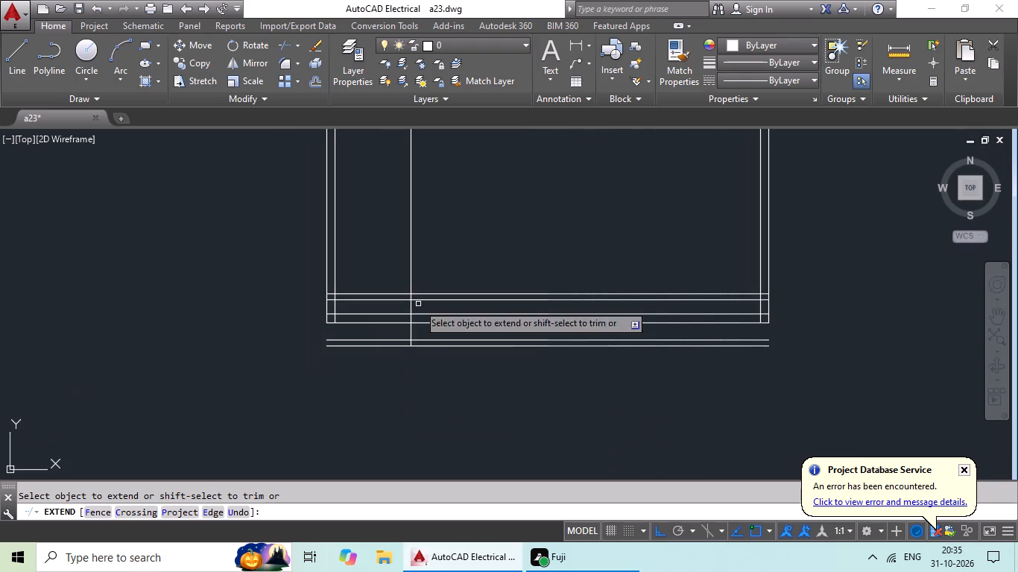
scroll(408, 330, "up", 3)
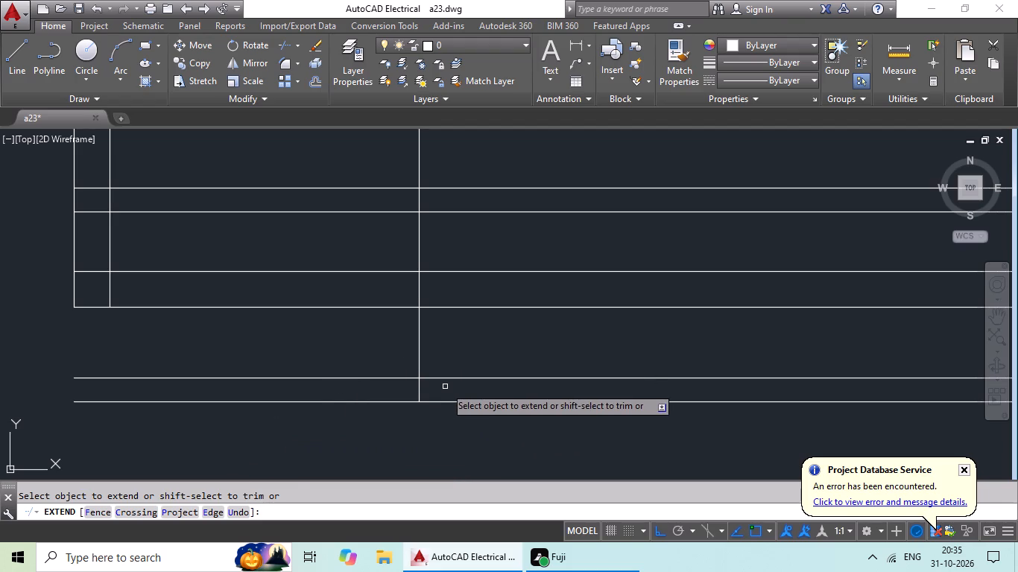
key("Escape")
Offset the extended vertical line 6" further into the building to form a partition wall pair.
key("o")
key("Return")
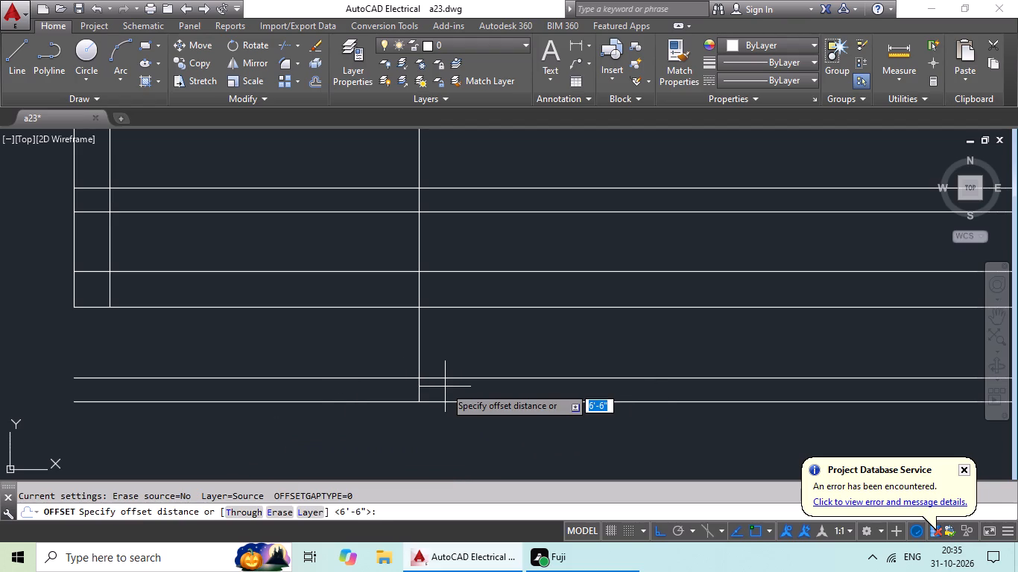
key("6")
key("shift+quotedbl")
key("Return")
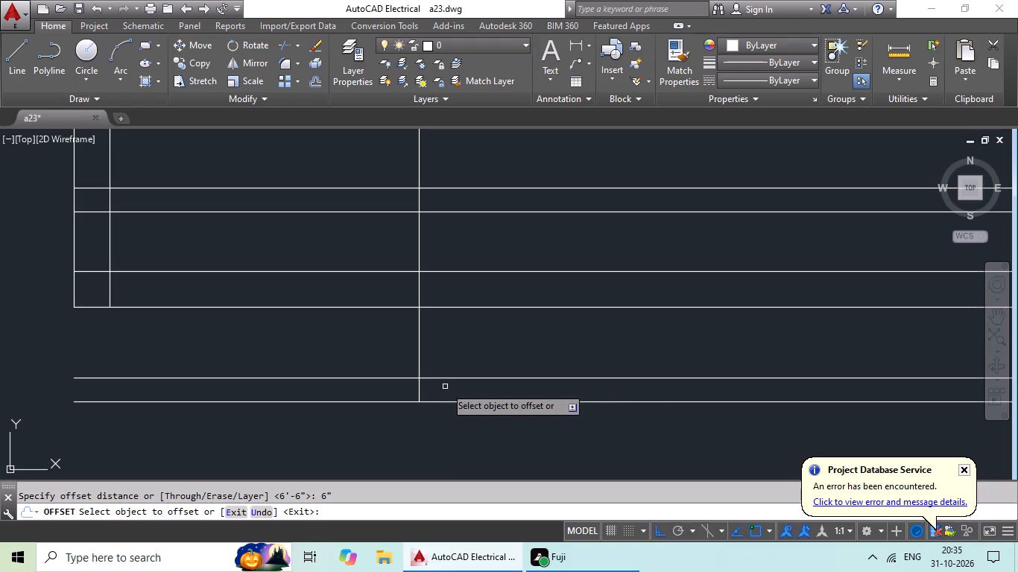
left_click_drag(417, 388, 434, 391)
left_click(513, 393)
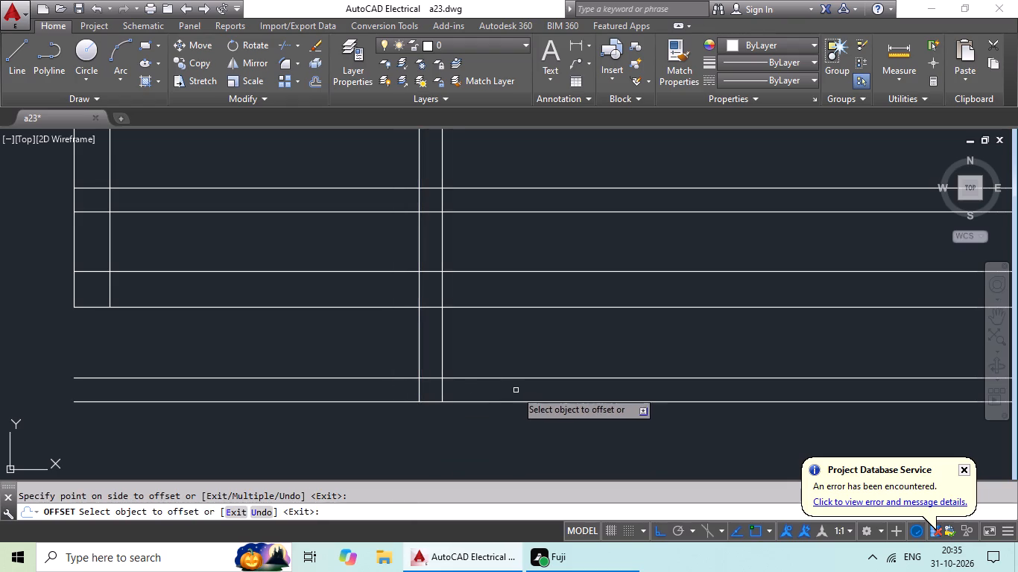
key("Escape")
key("Escape")
Extend both lines of the left wall down to the outermost line below the building.
scroll(540, 346, "down", 1)
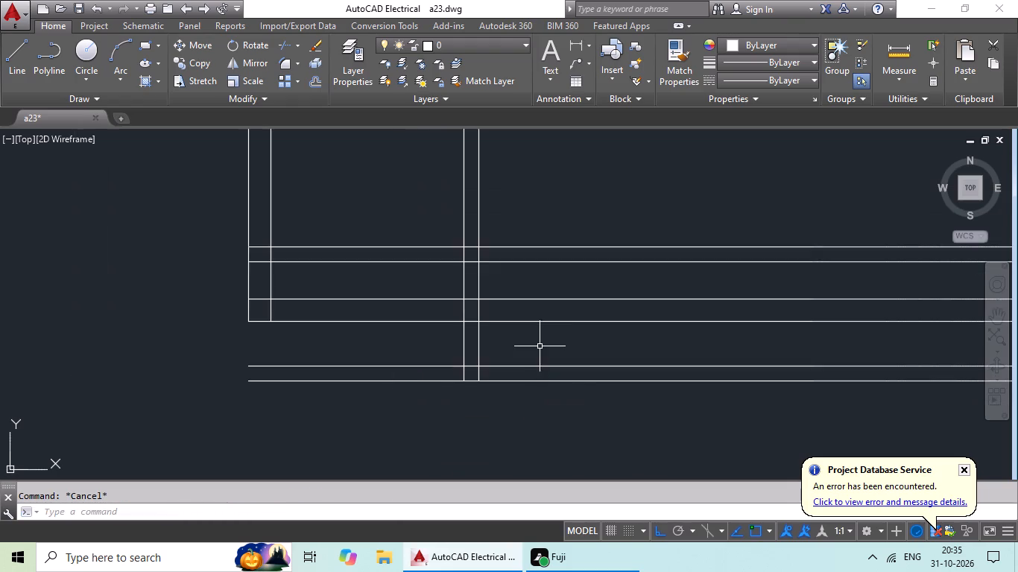
middle_click_drag(543, 345, 452, 418)
key("Escape")
key("Escape")
type("ex")
key("space")
key("space")
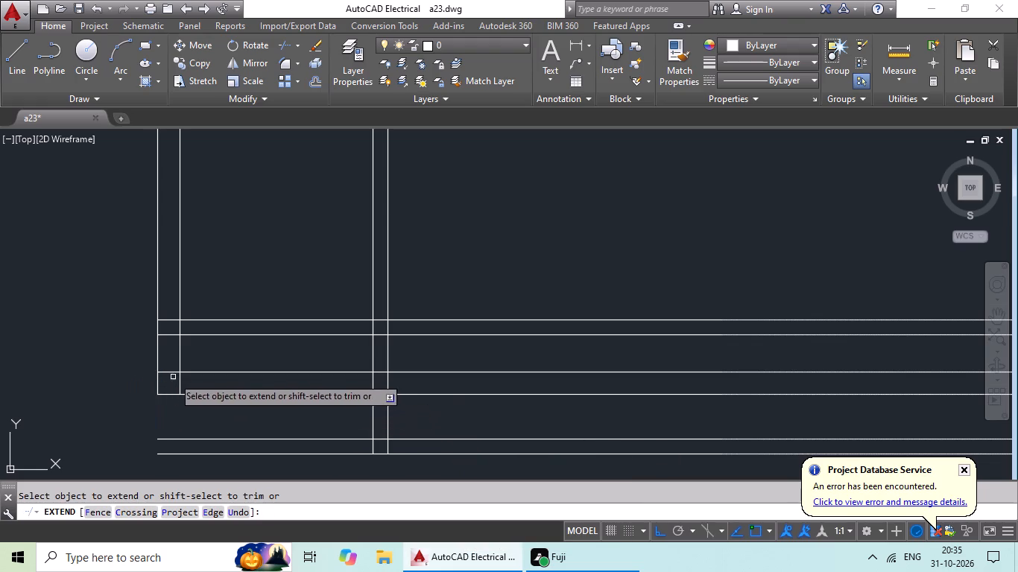
left_click_drag(180, 390, 176, 398)
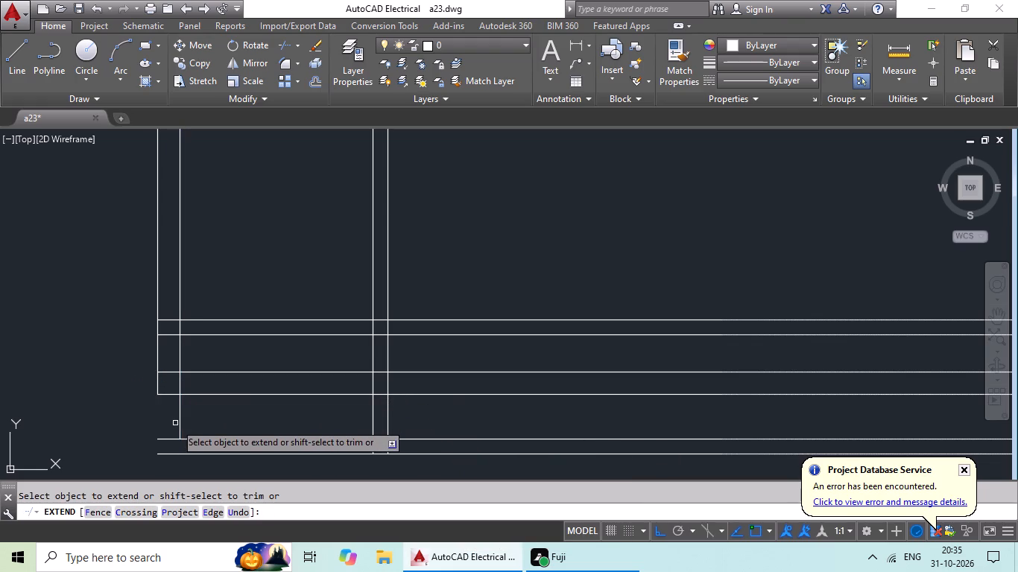
left_click(179, 432)
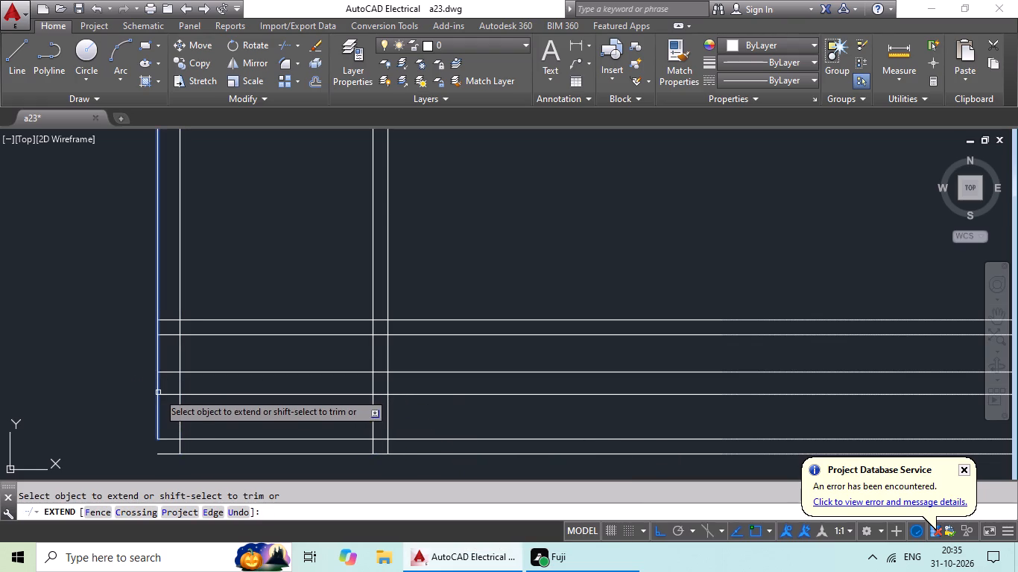
left_click(157, 393)
left_click(155, 399)
middle_click_drag(259, 443, 403, 384)
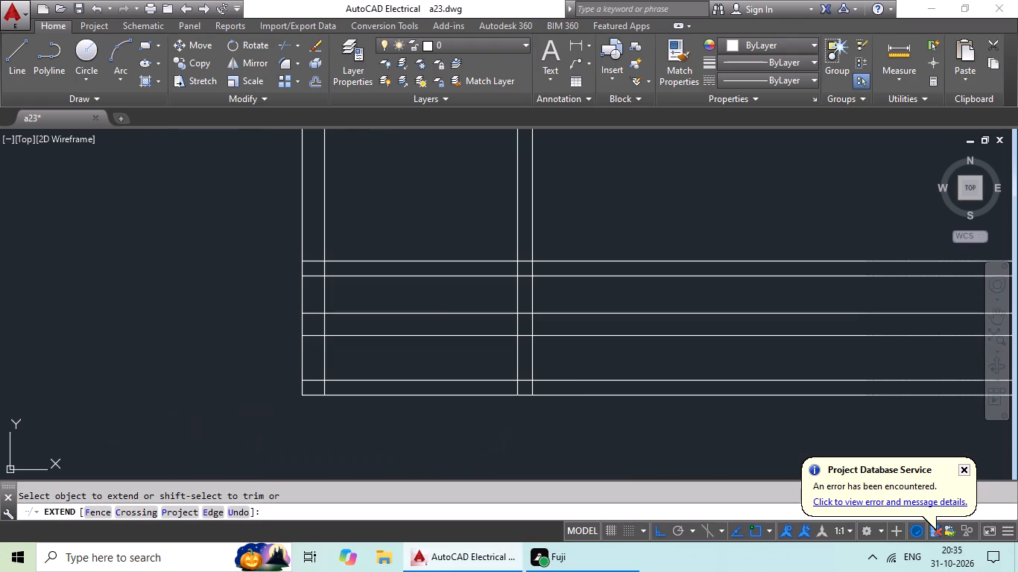
key("Escape")
key("Escape")
key("Escape")
key("Escape")
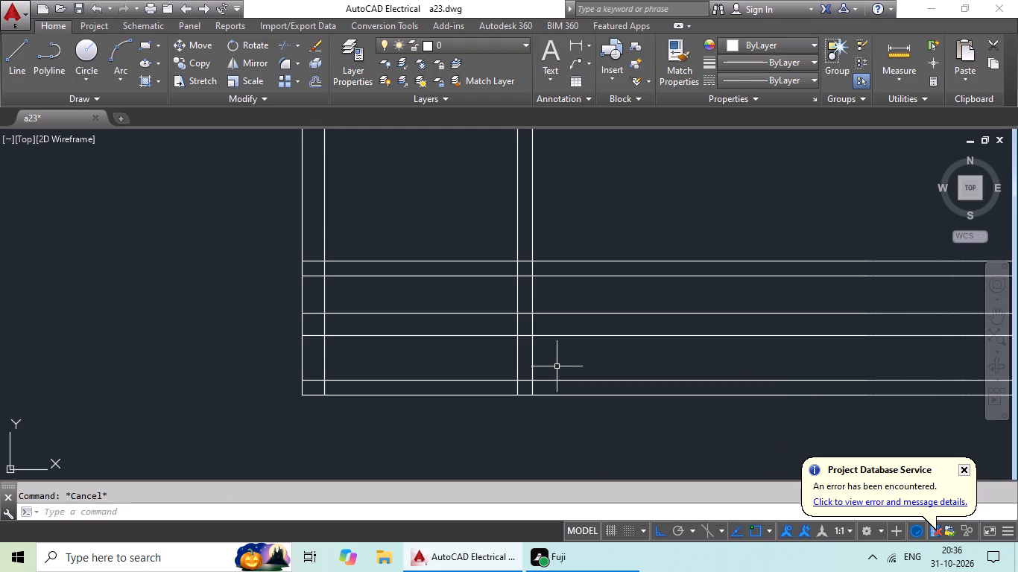
key("Escape")
key("Escape")
key("Escape")
key("Escape")
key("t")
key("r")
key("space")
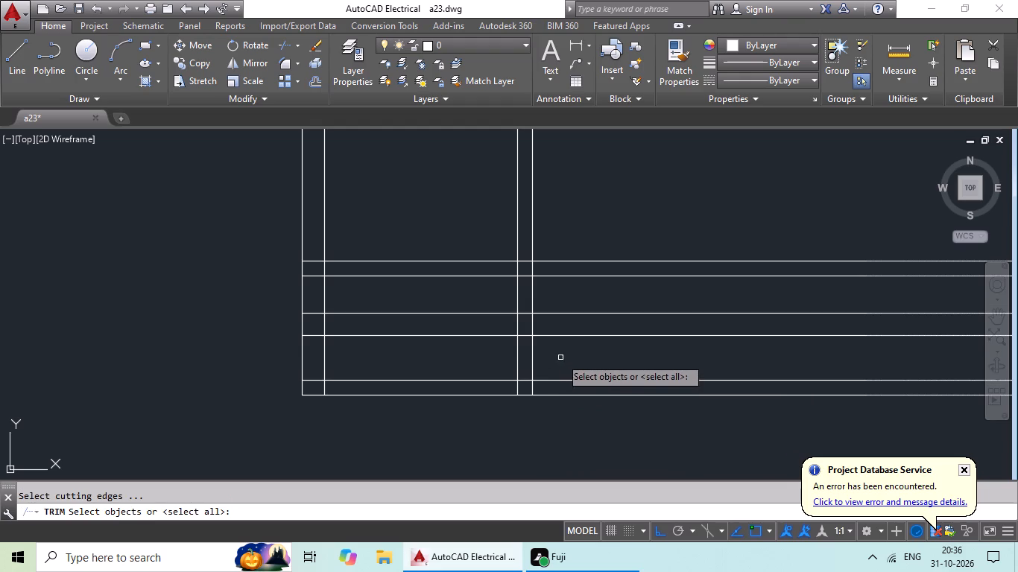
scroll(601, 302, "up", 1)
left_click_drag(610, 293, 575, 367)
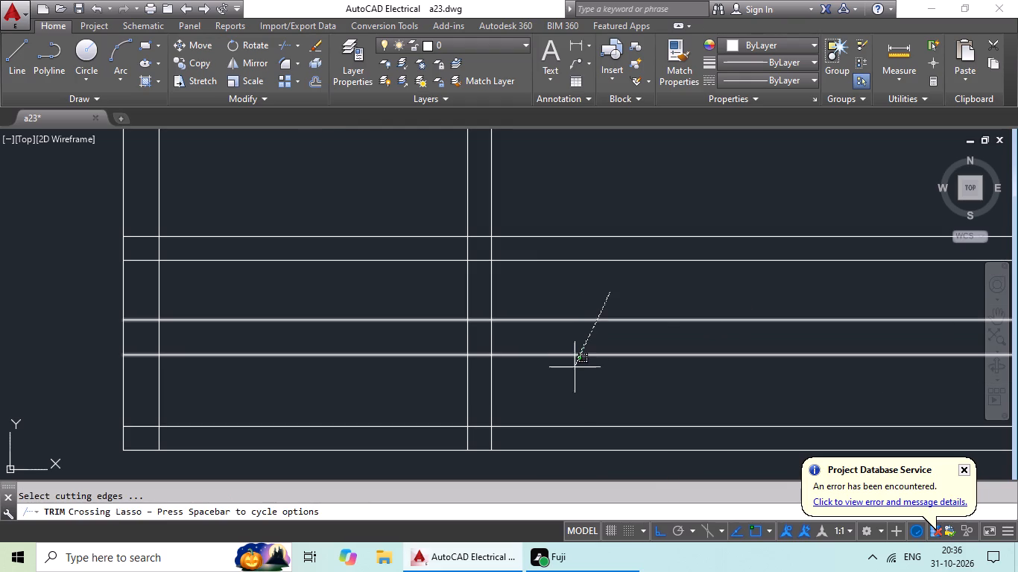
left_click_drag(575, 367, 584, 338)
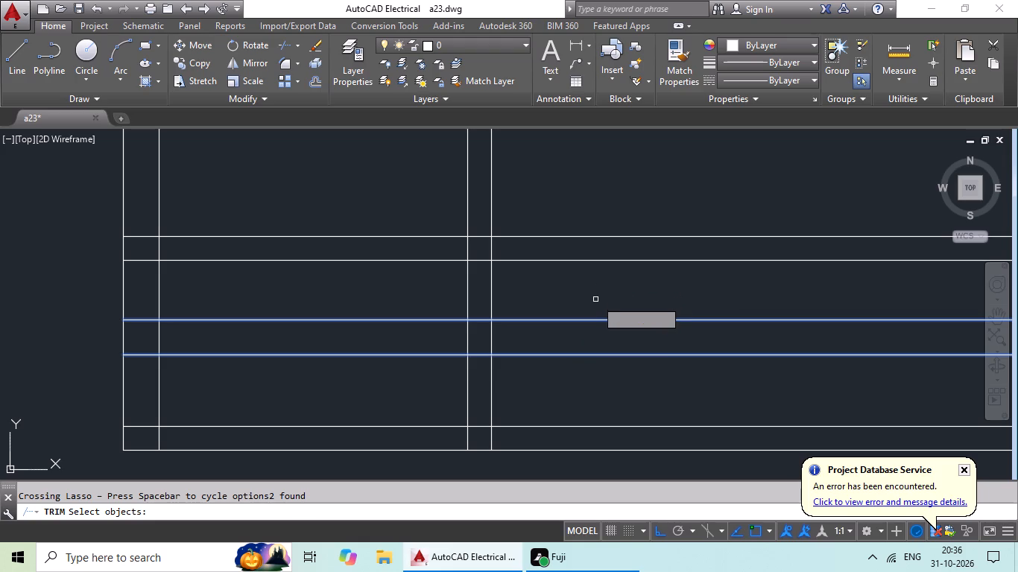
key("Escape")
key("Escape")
Trim the line pair below the building and the pair above the bottom wall where they run right of the vertical partition.
key("t")
key("r")
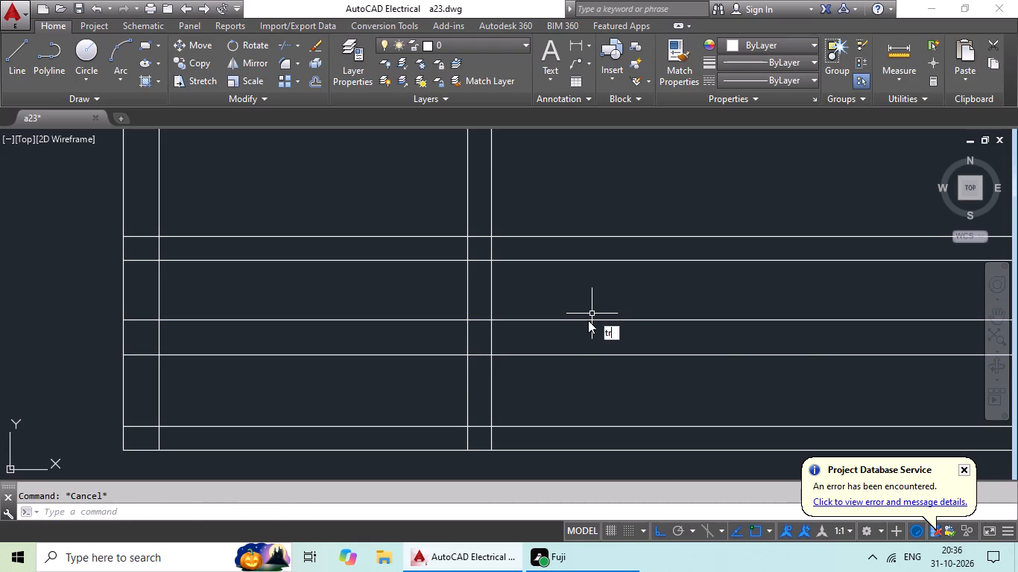
key("space")
key("space")
middle_click_drag(557, 379, 522, 293)
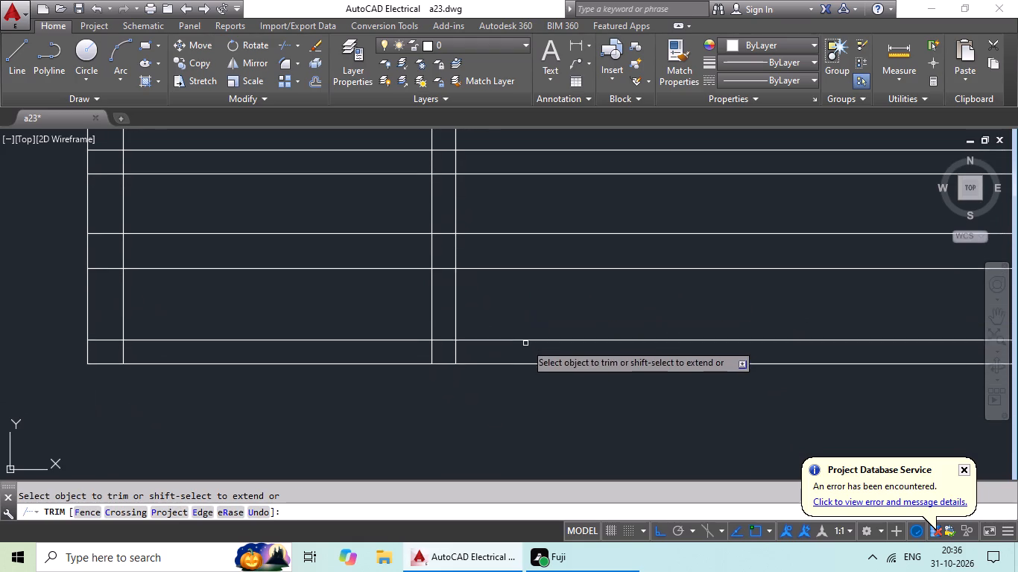
left_click_drag(544, 315, 509, 413)
scroll(519, 378, "down", 2)
middle_click_drag(519, 378, 505, 403)
scroll(523, 317, "up", 3)
left_click_drag(566, 280, 505, 386)
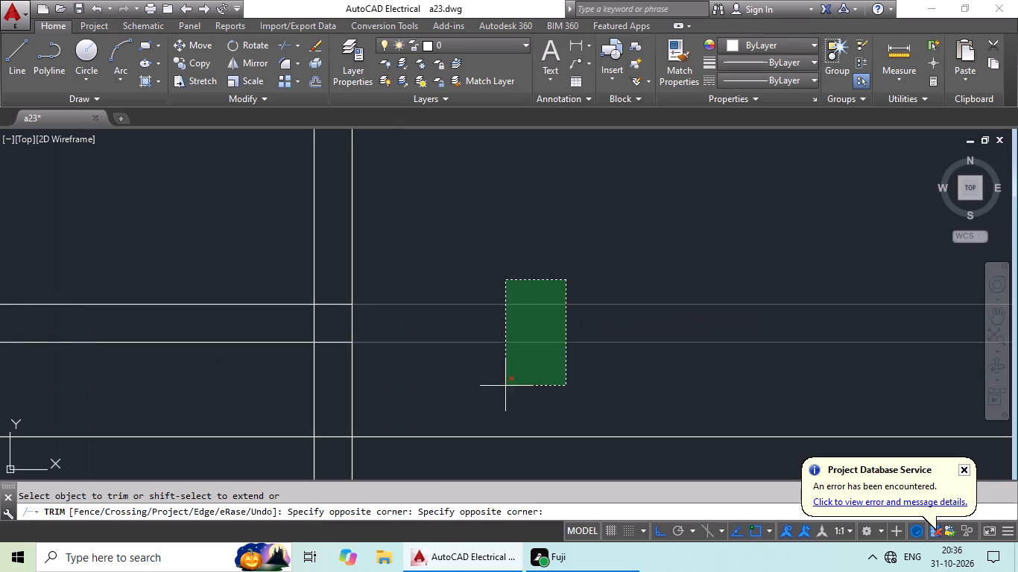
left_click_drag(505, 386, 505, 387)
left_click(505, 387)
Trim the two bottom wall lines between the left wall and the vertical partition.
scroll(542, 348, "down", 3)
middle_click_drag(551, 419, 577, 383)
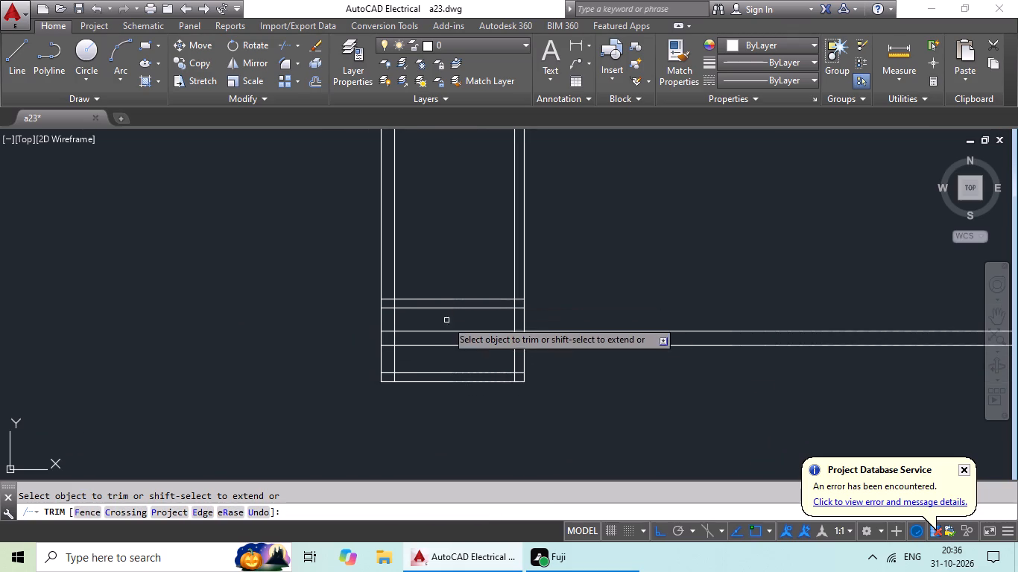
scroll(446, 322, "up", 3)
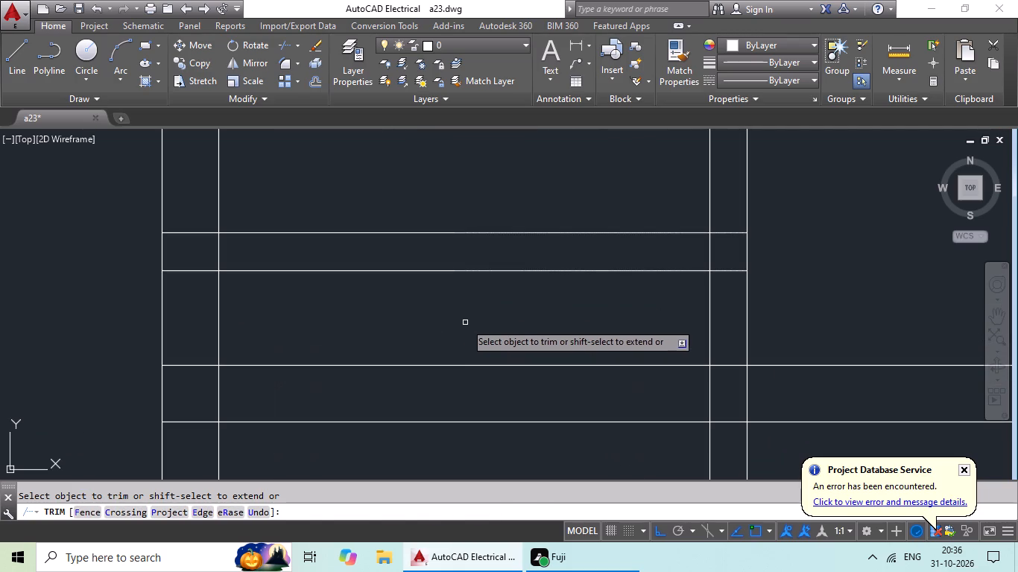
left_click_drag(470, 318, 424, 456)
scroll(481, 384, "down", 2)
middle_click_drag(483, 383, 507, 298)
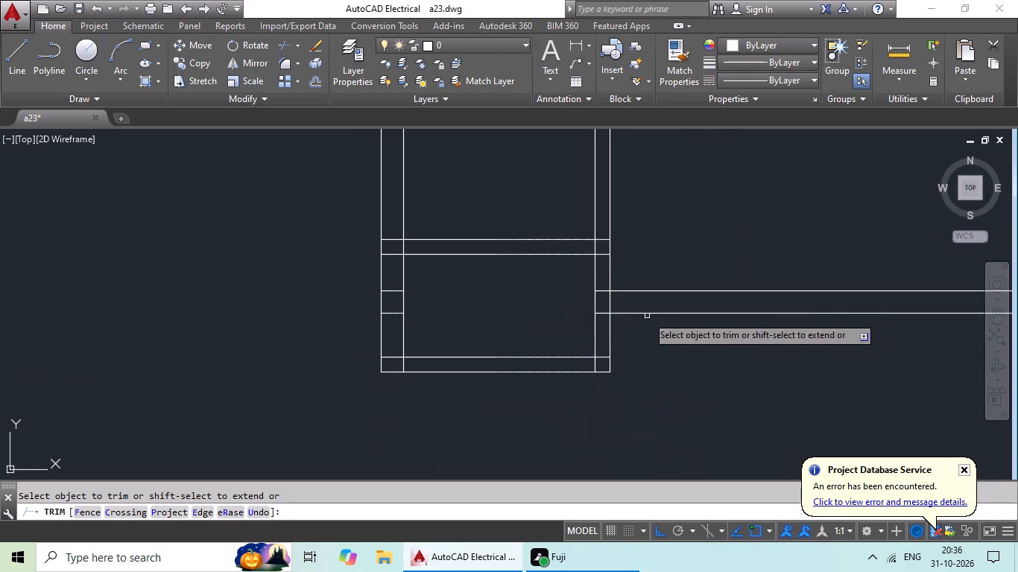
Erase the two short leftover bottom wall segments crossing the left wall inside the projecting room.
key("Escape")
key("Escape")
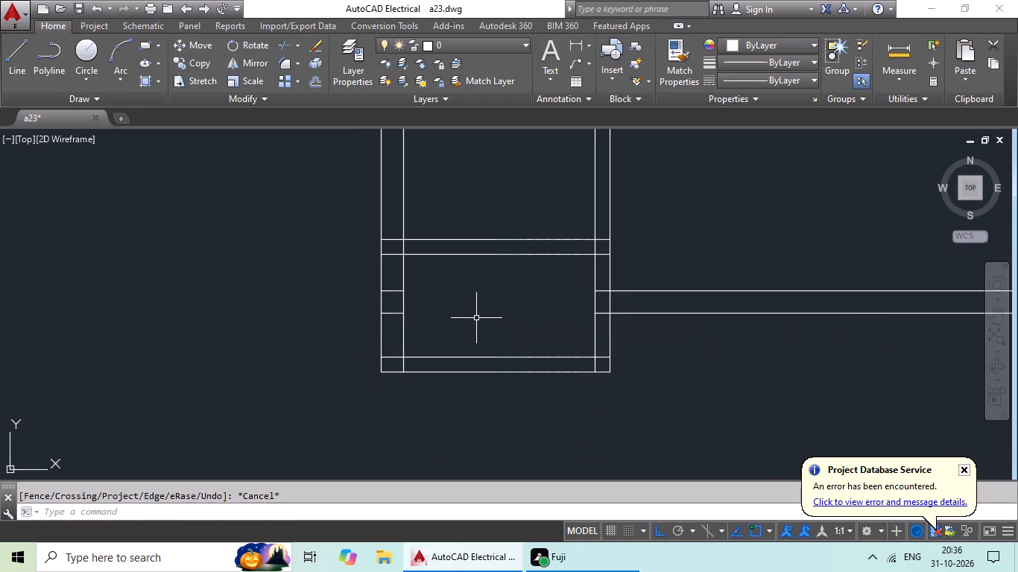
scroll(393, 312, "up", 4)
left_click_drag(389, 174, 338, 343)
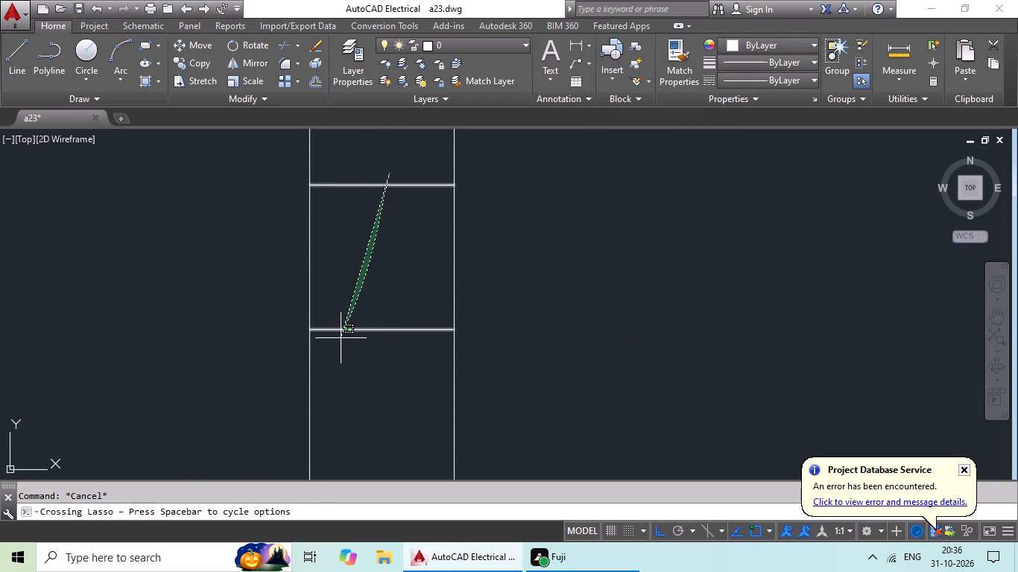
left_click_drag(338, 343, 335, 357)
key("Delete")
scroll(411, 355, "down", 6)
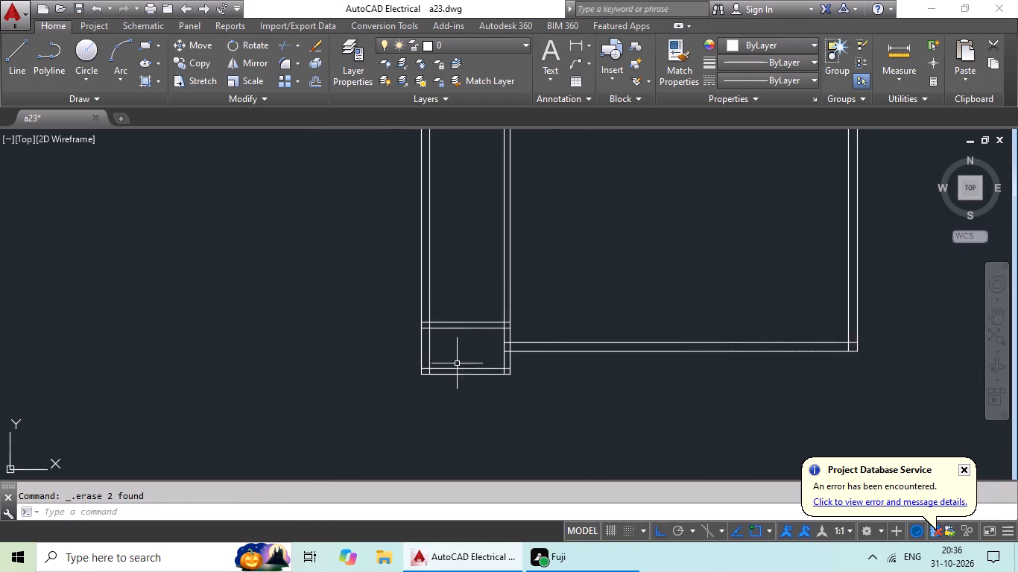
Trim both vertical partition lines above the projecting room's upper wall, removing them from the building interior.
middle_click_drag(434, 436, 429, 454)
middle_click_drag(573, 380, 492, 541)
scroll(513, 421, "down", 3)
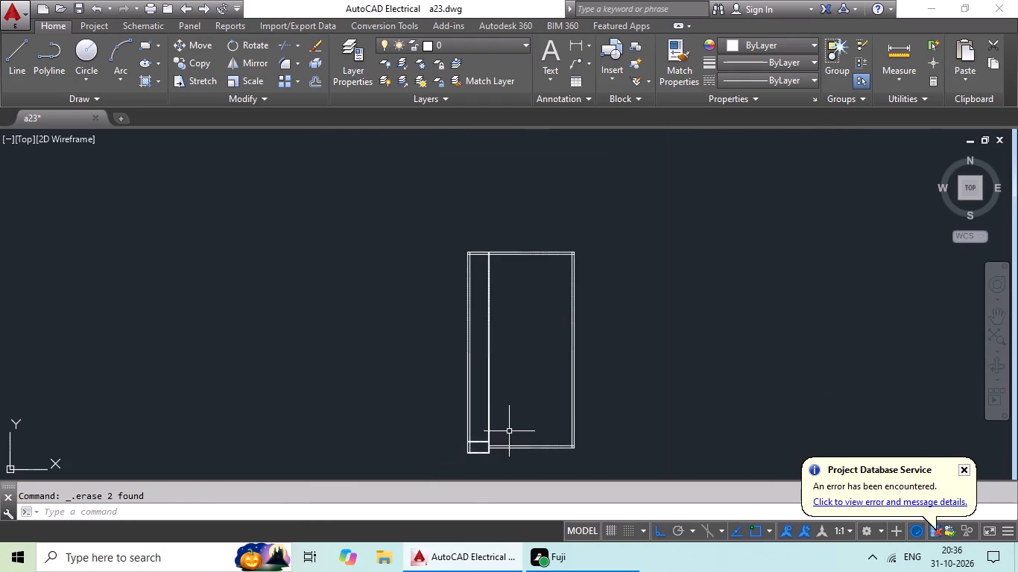
middle_click(510, 430)
scroll(510, 430, "up", 4)
scroll(511, 425, "down", 2)
middle_click_drag(514, 423, 545, 333)
key("Escape")
key("Escape")
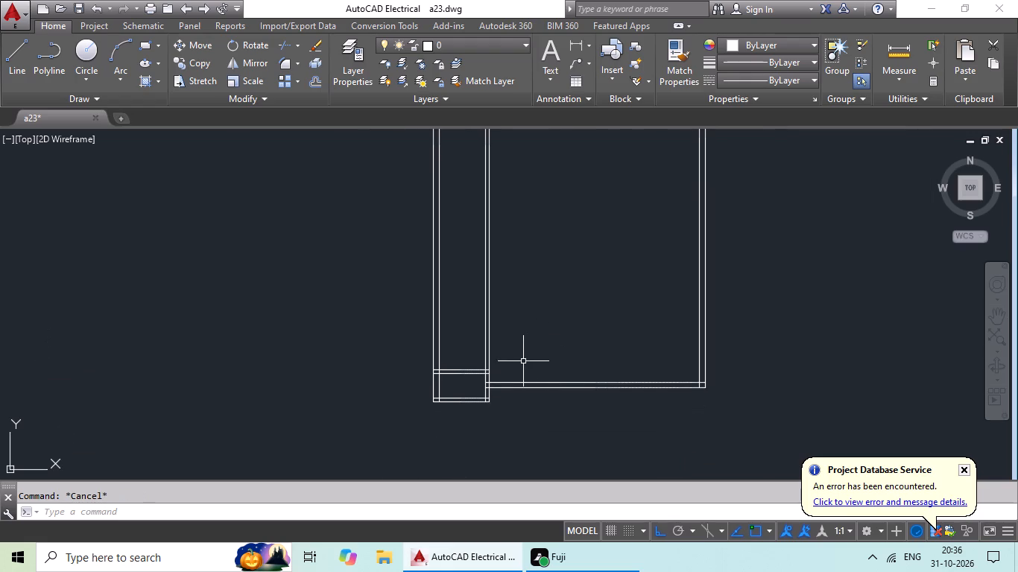
key("t")
key("r")
key("space")
key("space")
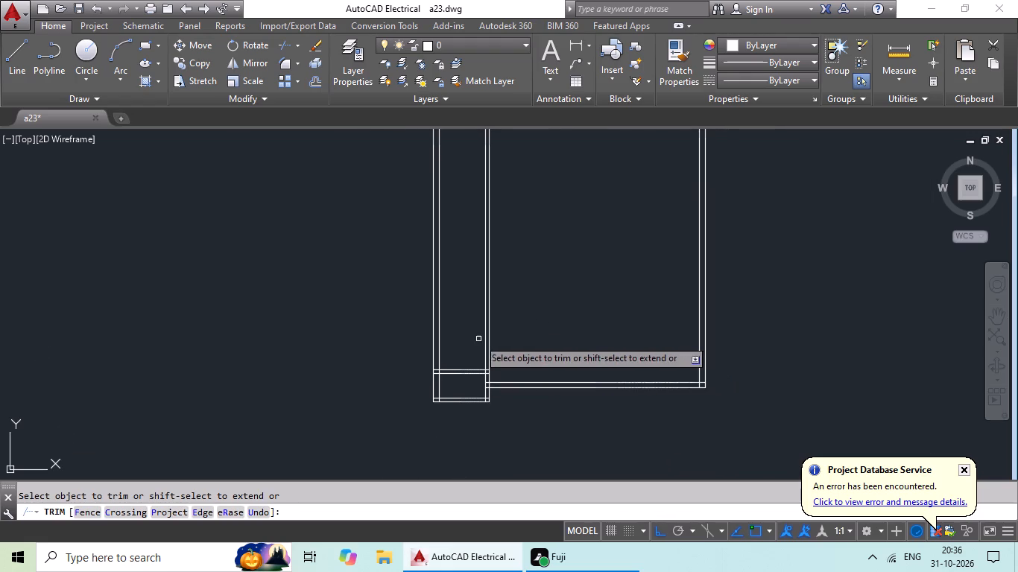
scroll(478, 339, "up", 3)
scroll(548, 335, "down", 2)
left_click_drag(588, 317, 510, 362)
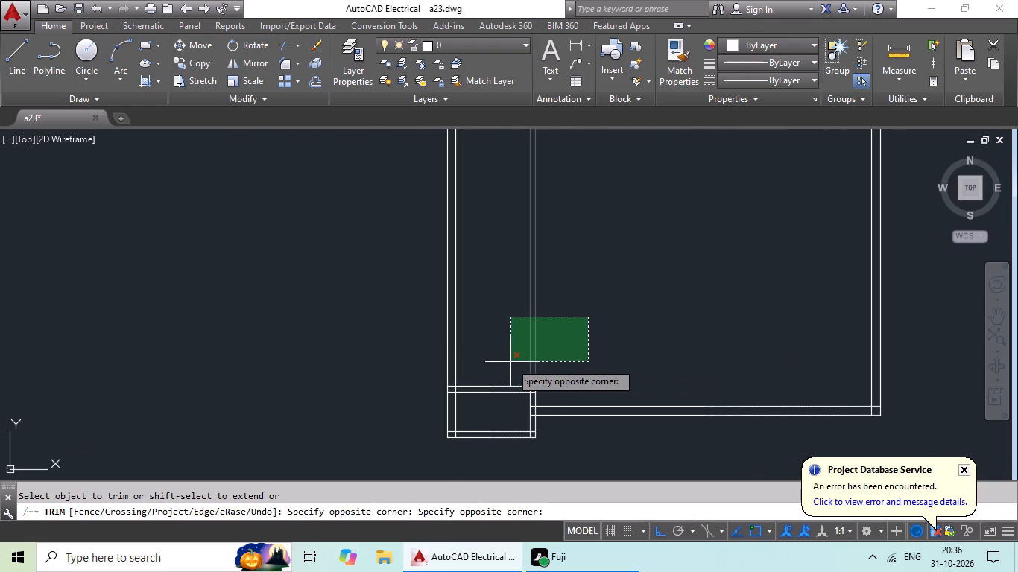
left_click(510, 362)
scroll(586, 319, "down", 1)
middle_click_drag(586, 318, 479, 378)
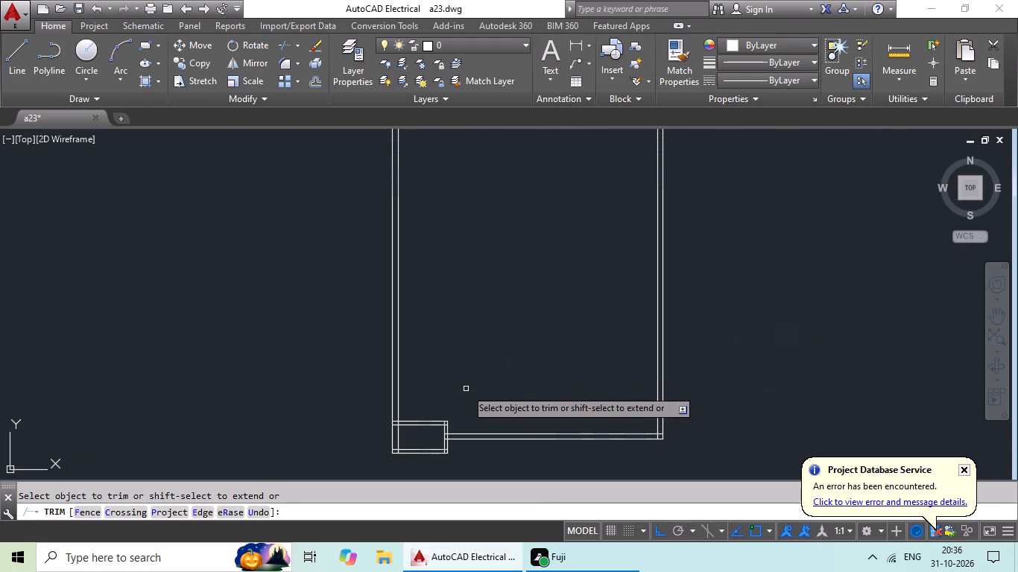
key("Escape")
key("Escape")
key("Escape")
key("Escape")
key("Escape")
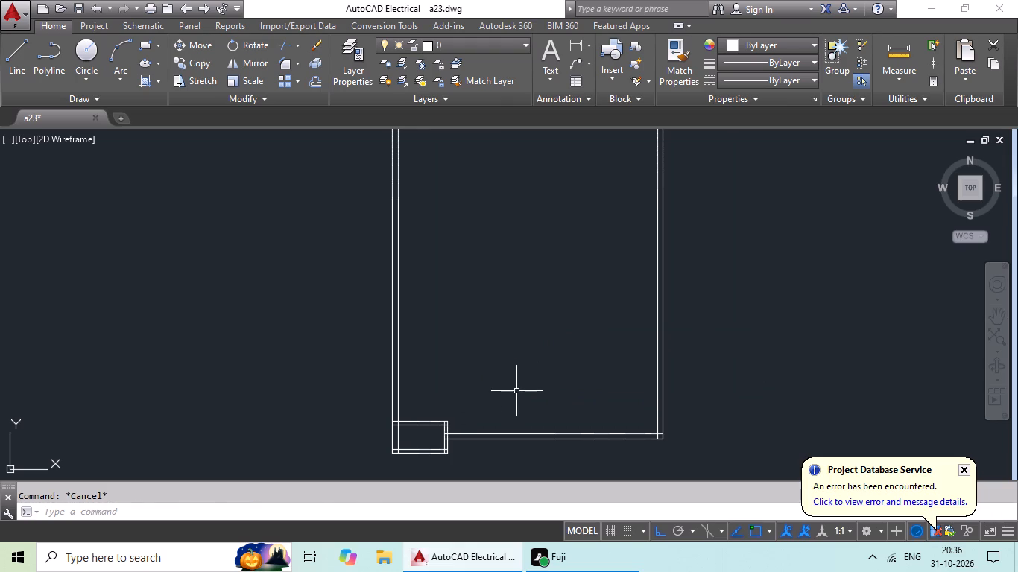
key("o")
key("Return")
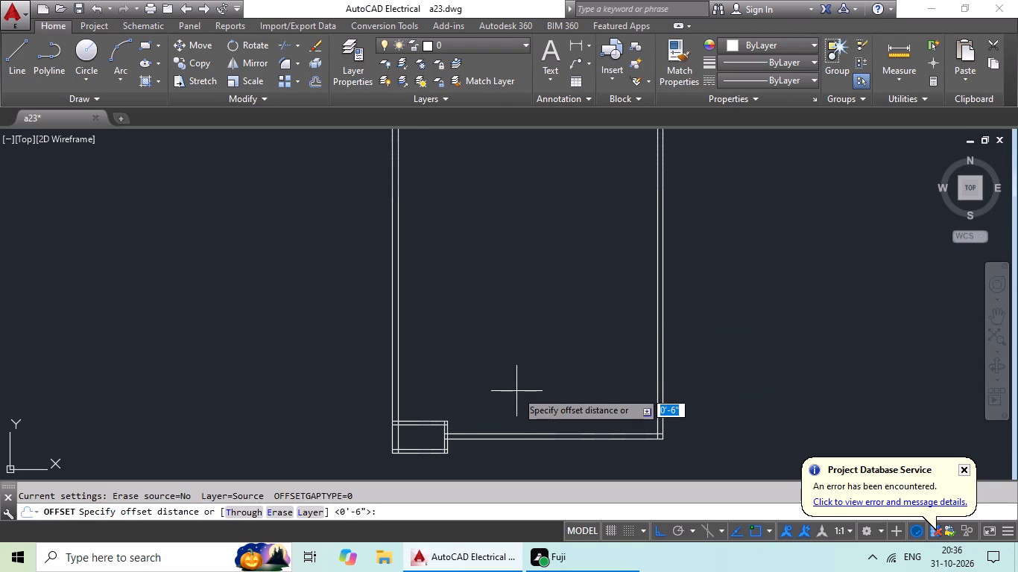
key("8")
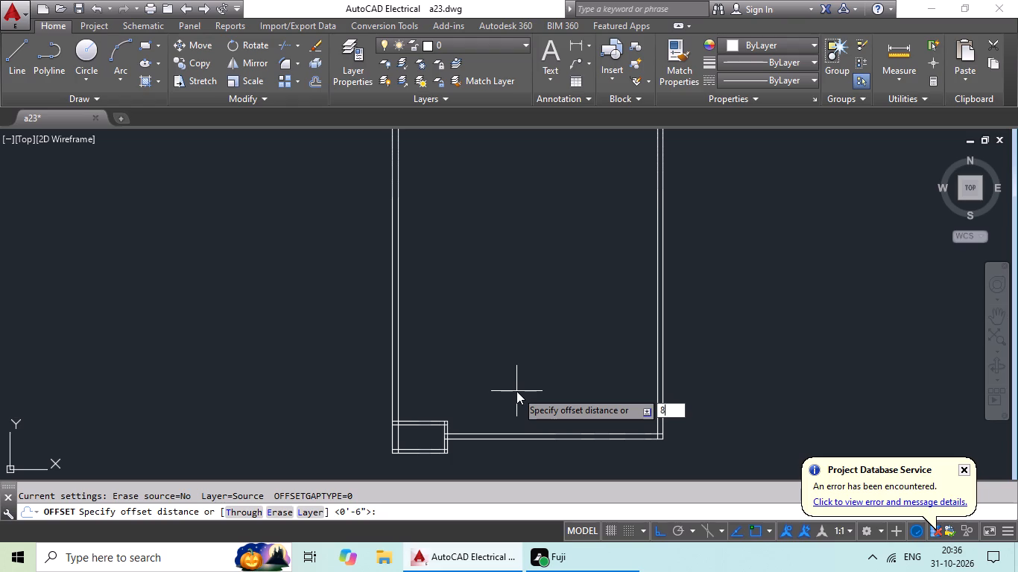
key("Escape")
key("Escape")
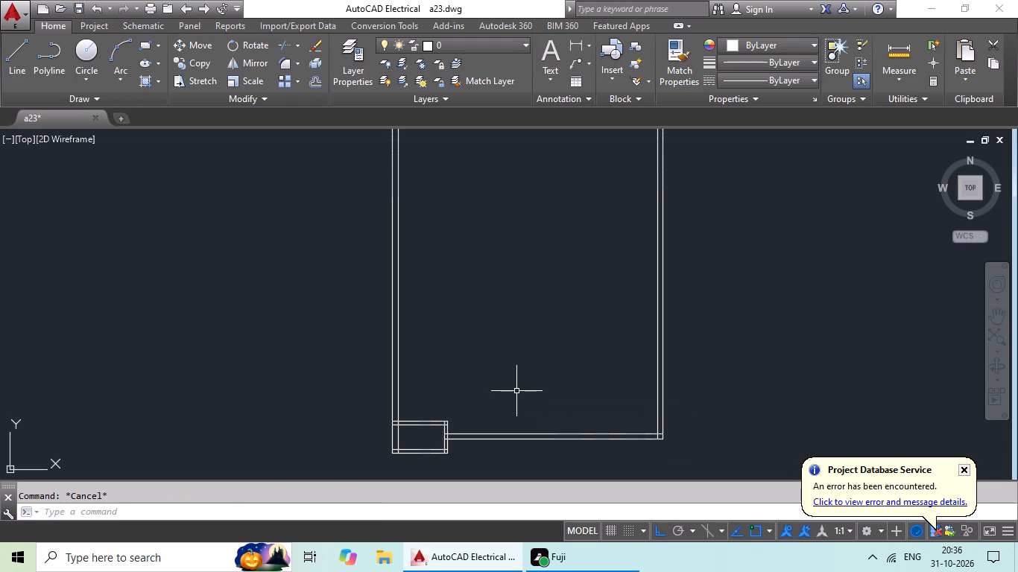
Offset the left wall's inner line 10'4" into the building.
key("o")
key("Return")
type("10'")
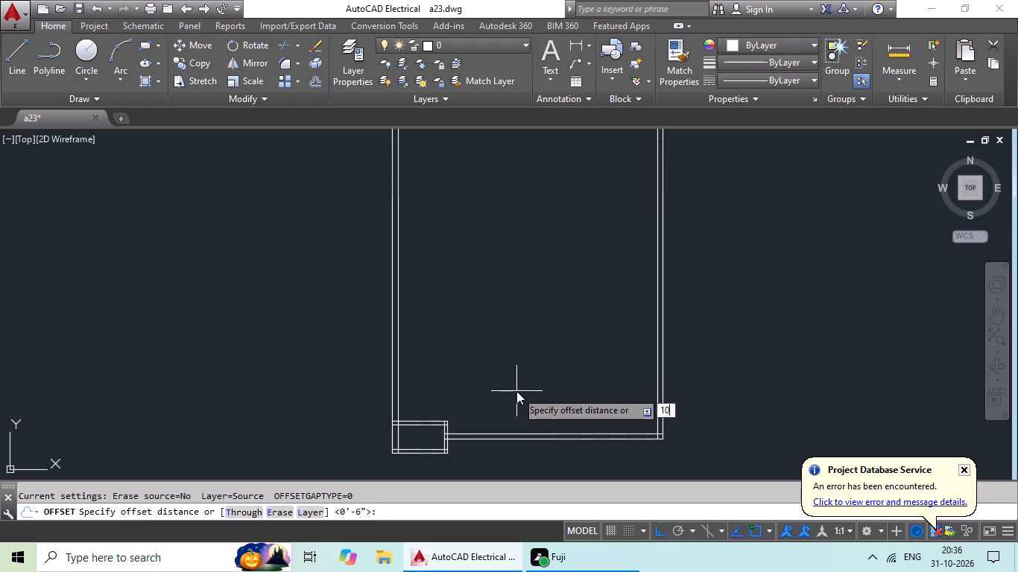
type("4\"")
key("Return")
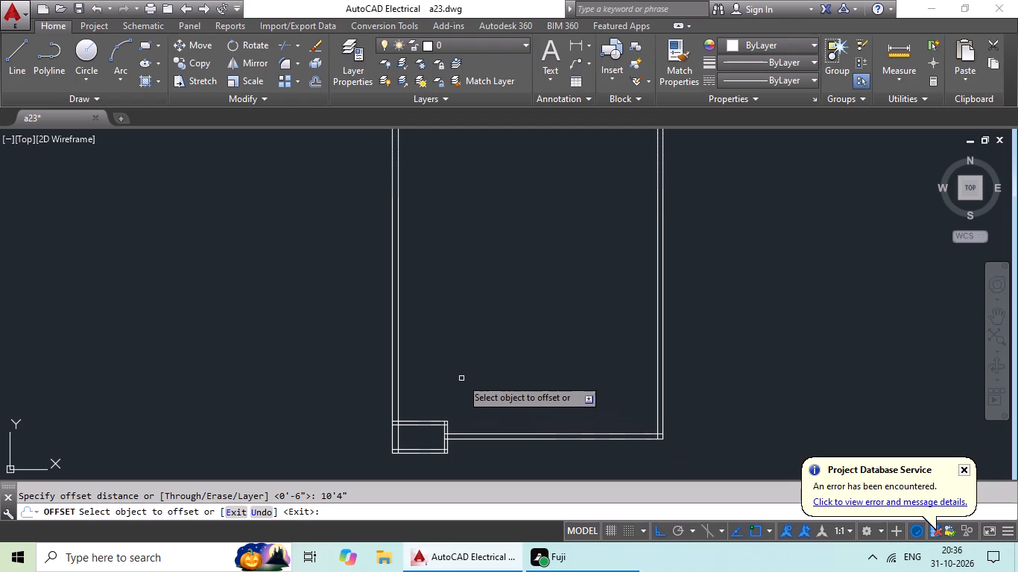
left_click_drag(397, 402, 420, 397)
left_click(606, 404)
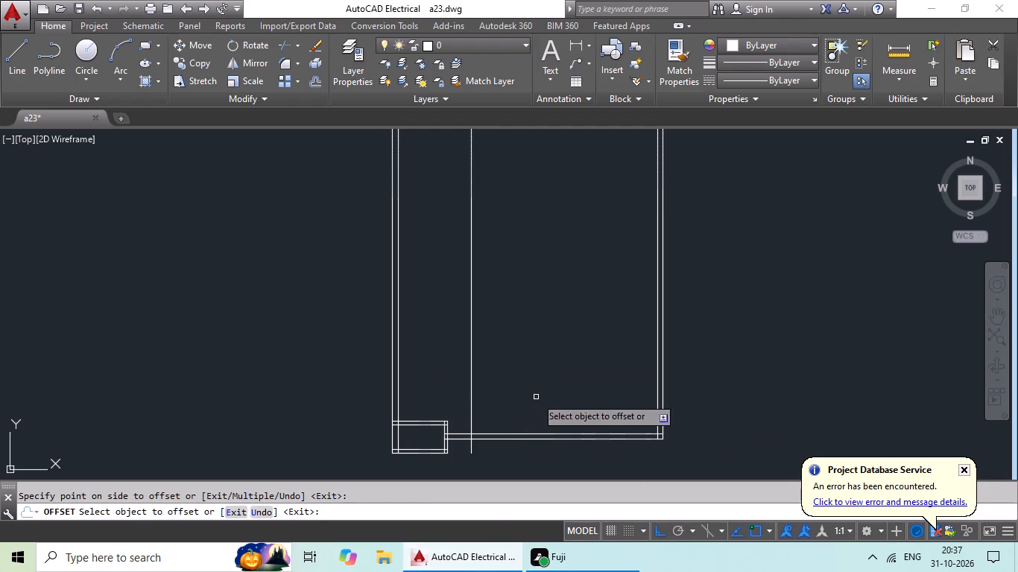
middle_click_drag(556, 293, 577, 203)
key("Escape")
key("Escape")
key("Escape")
key("Escape")
key("Escape")
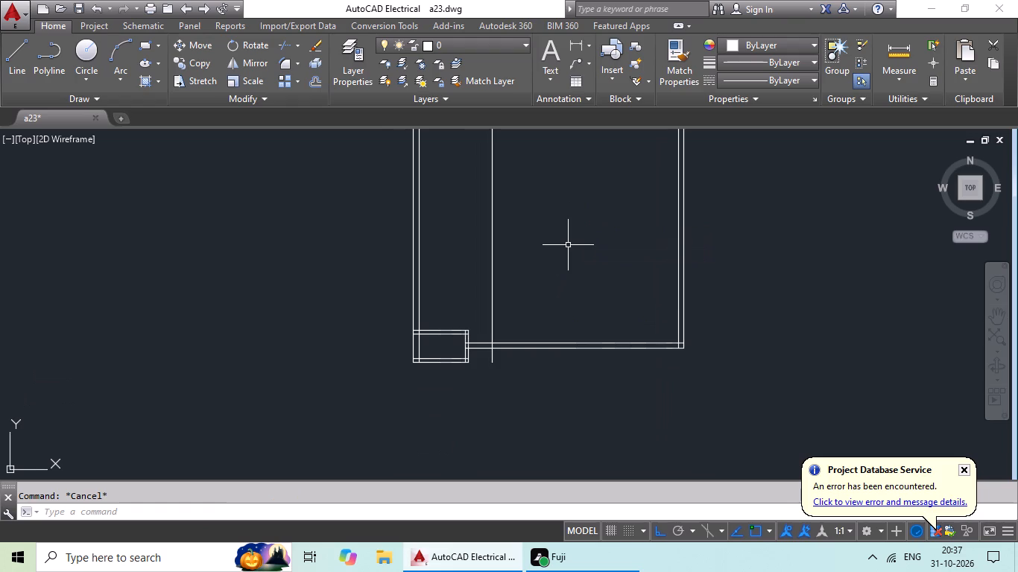
key("Escape")
key("Escape")
Offset the new vertical line 6" toward the right wall to form the first partition wall pair.
key("o")
key("Return")
type("6\"")
key("Return")
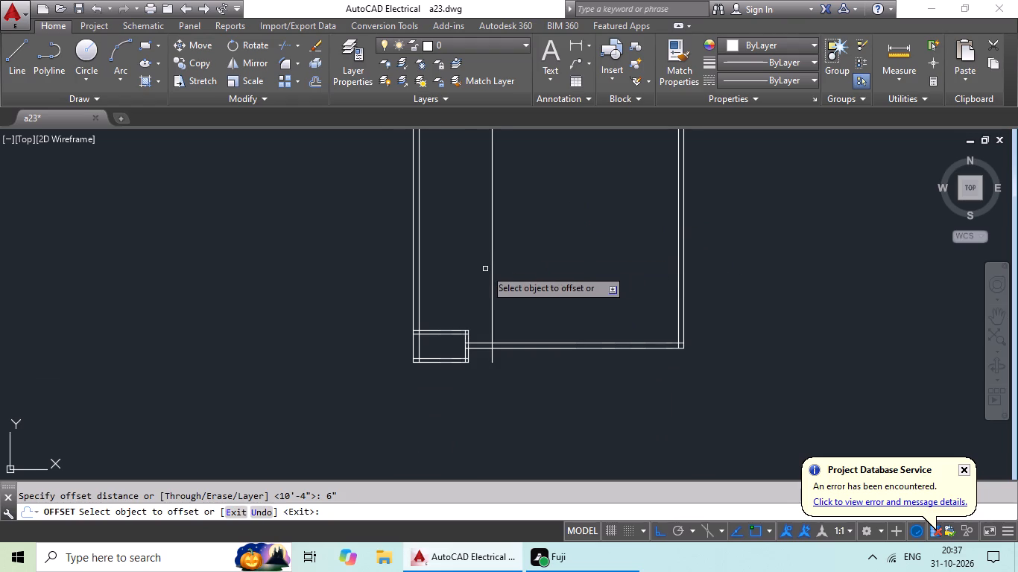
left_click(490, 264)
left_click(493, 265)
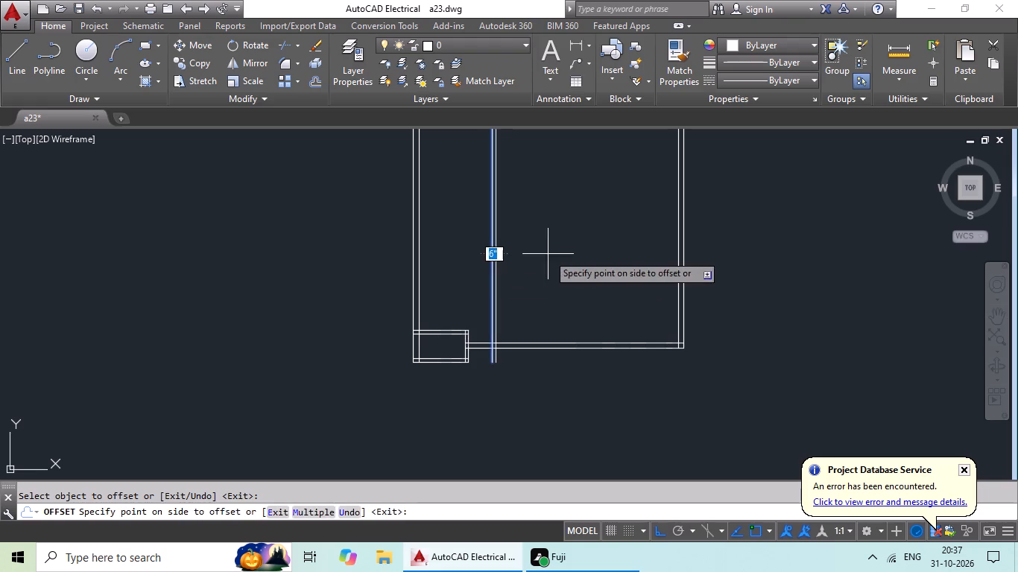
left_click(548, 254)
scroll(665, 250, "down", 3)
middle_click_drag(623, 208, 546, 360)
middle_click_drag(550, 327, 555, 312)
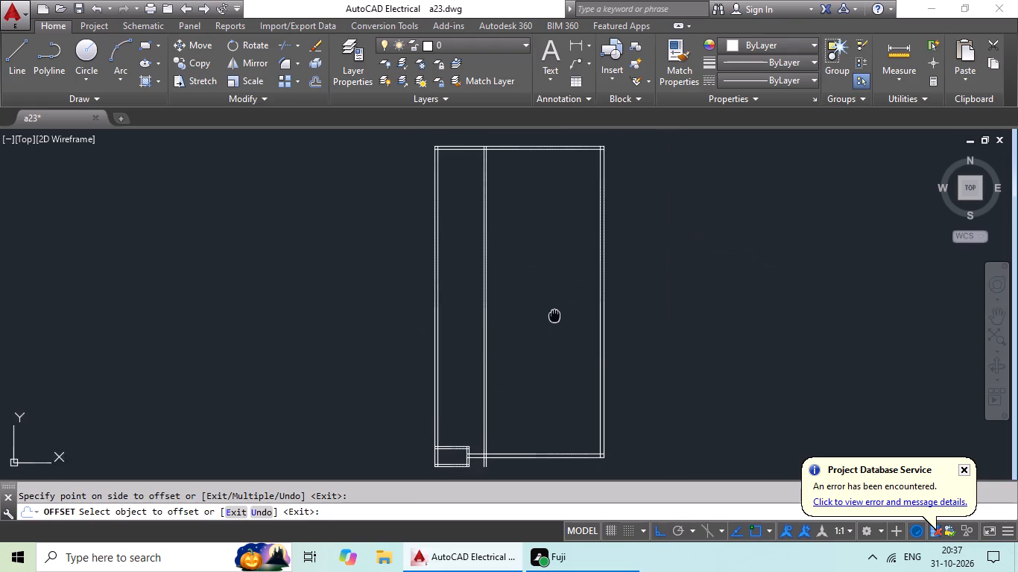
middle_click_drag(555, 312, 562, 282)
key("Escape")
key("Escape")
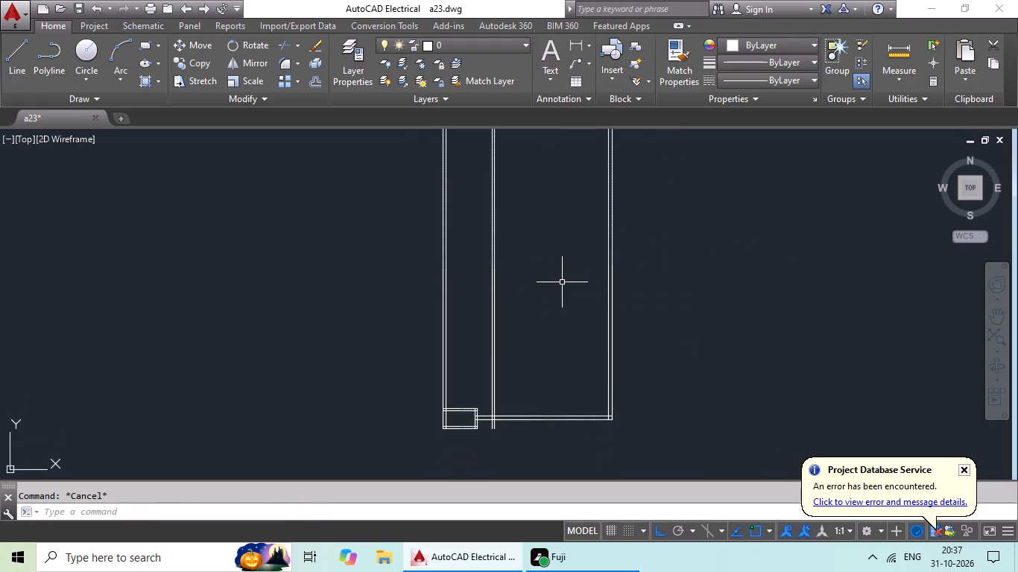
Offset the right-hand line of the first partition pair 7' toward the right wall.
scroll(543, 292, "down", 2)
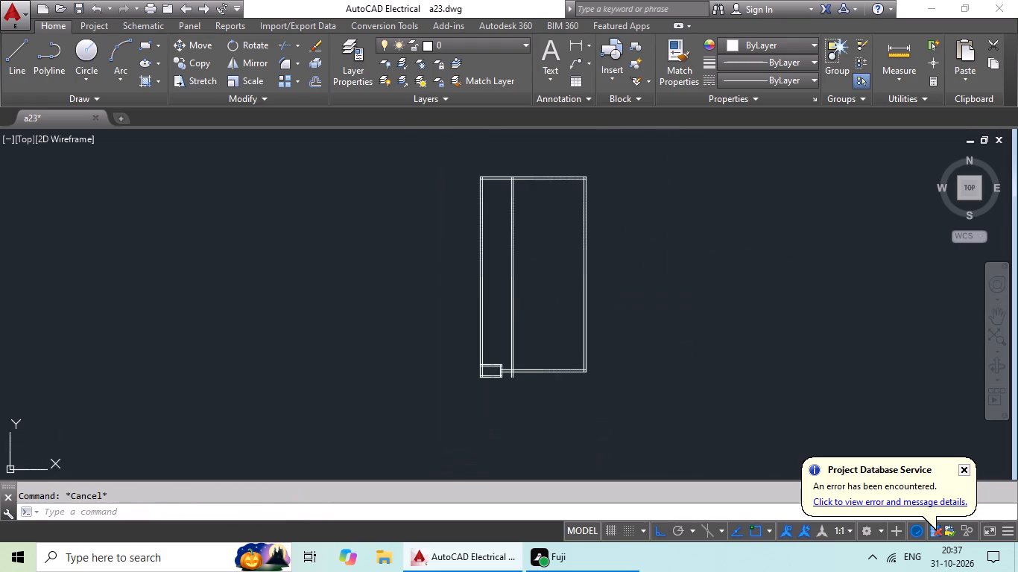
middle_click_drag(544, 291, 513, 316)
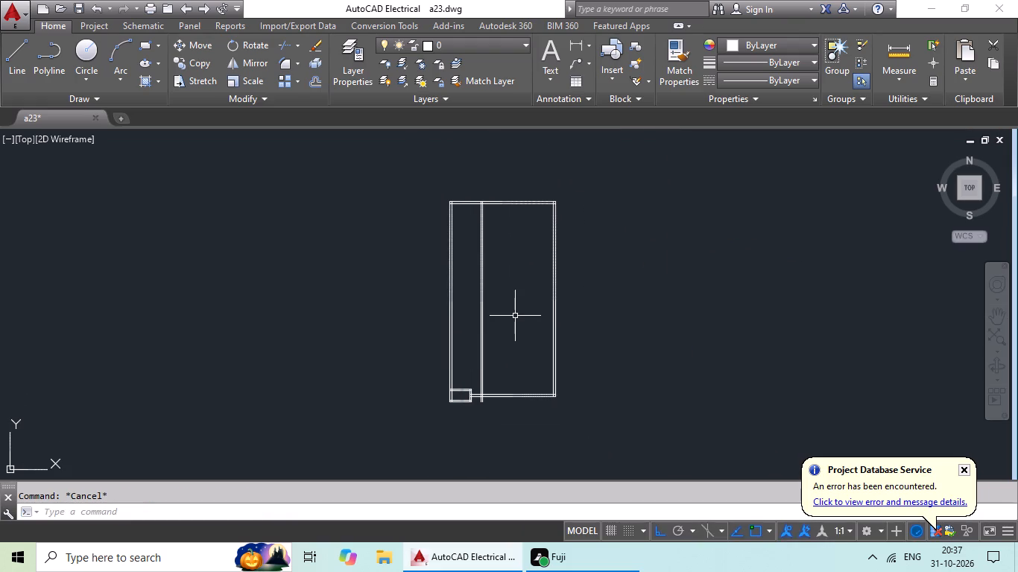
key("Escape")
key("Escape")
key("Escape")
key("o")
key("Return")
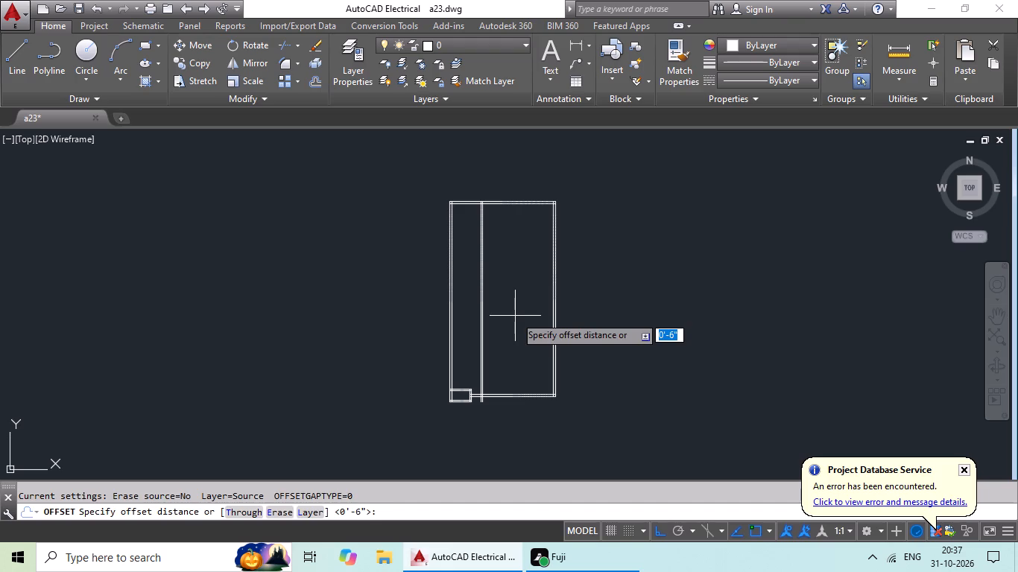
type("7'")
key("Return")
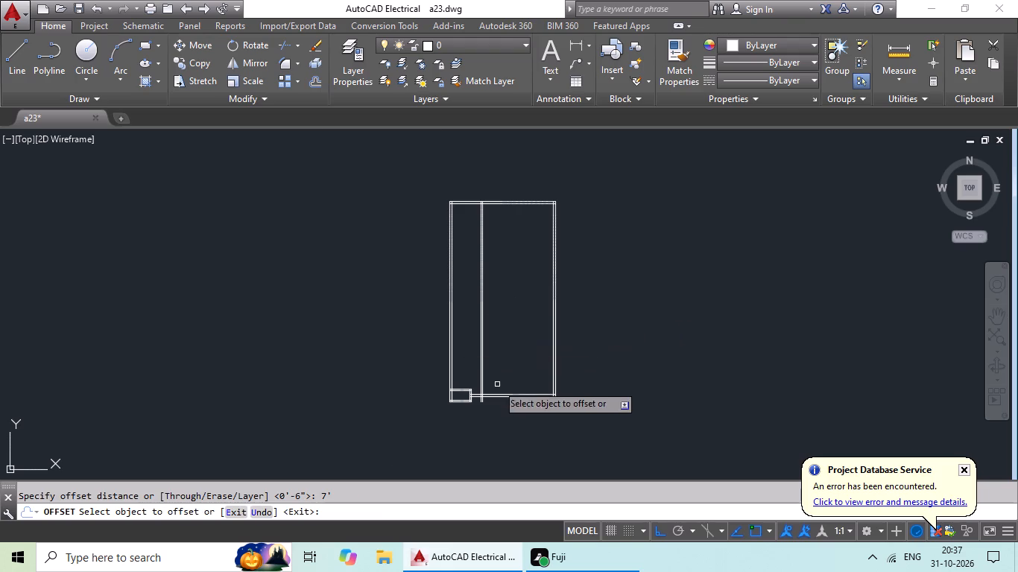
scroll(497, 384, "up", 4)
left_click_drag(396, 394, 418, 392)
left_click(531, 390)
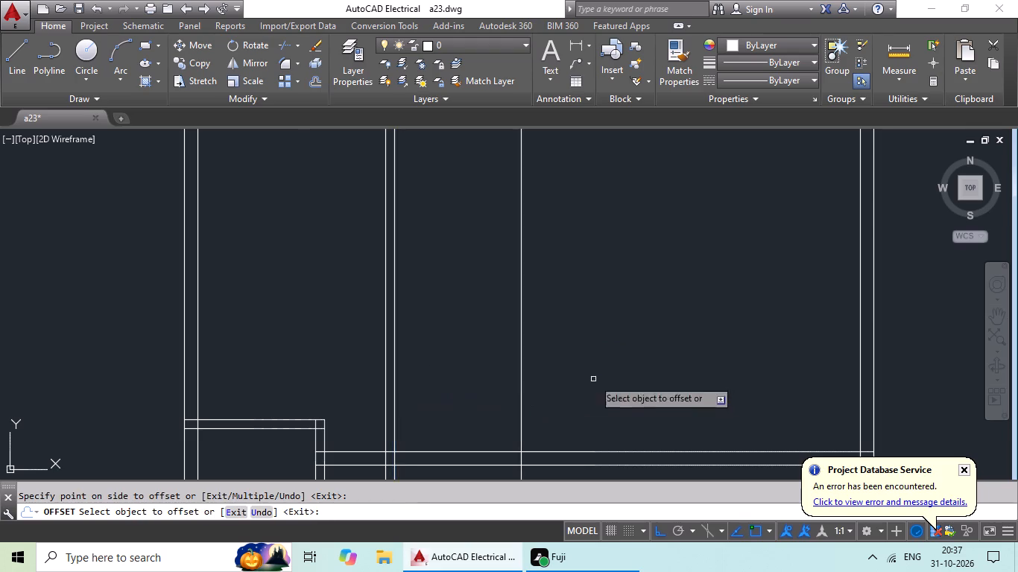
scroll(641, 371, "down", 2)
middle_click_drag(644, 368, 615, 422)
key("Escape")
key("Escape")
Offset the newest vertical line 6" toward the right wall to form a second partition wall pair.
key("o")
key("Return")
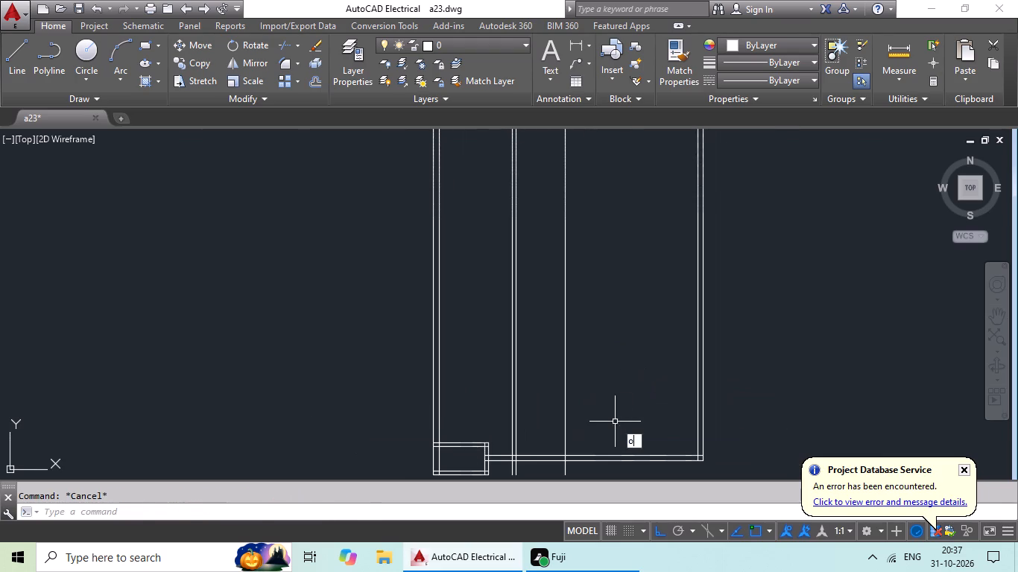
type("6\"")
key("Return")
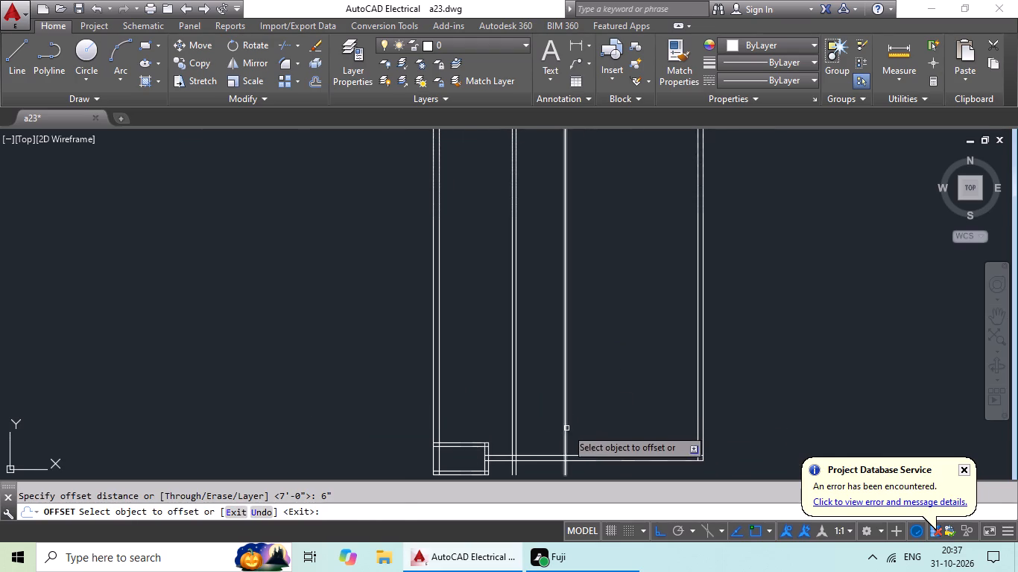
left_click_drag(566, 428, 663, 428)
left_click(671, 428)
scroll(664, 413, "down", 2)
middle_click_drag(662, 407, 630, 431)
middle_click_drag(630, 430, 630, 430)
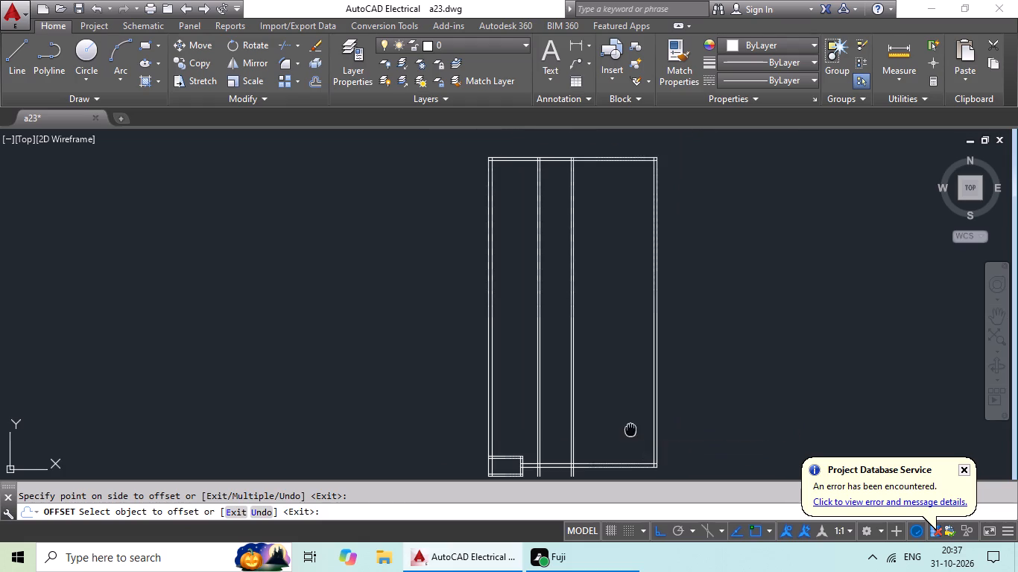
middle_click_drag(630, 430, 637, 413)
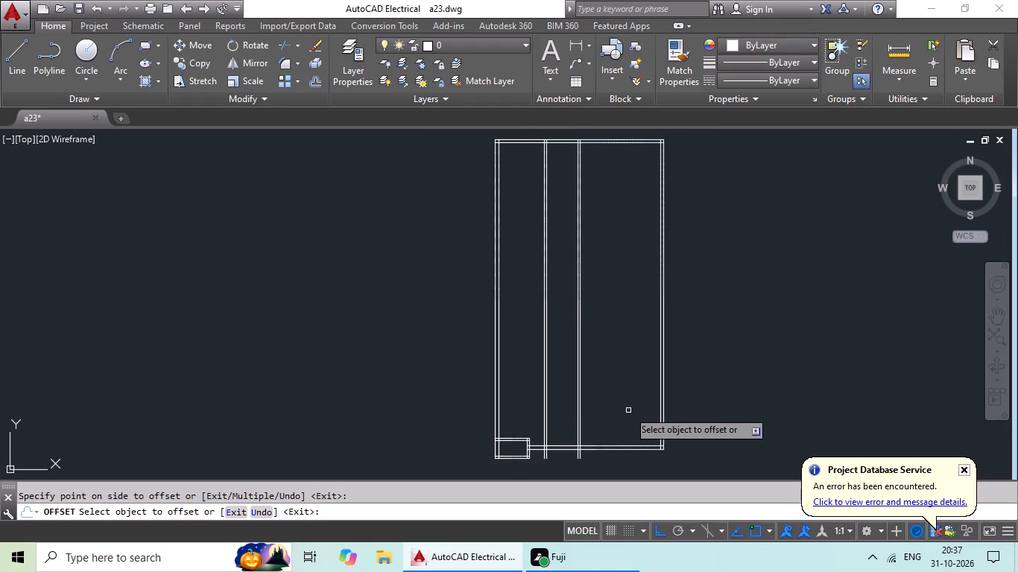
scroll(620, 416, "up", 1)
scroll(620, 416, "down", 2)
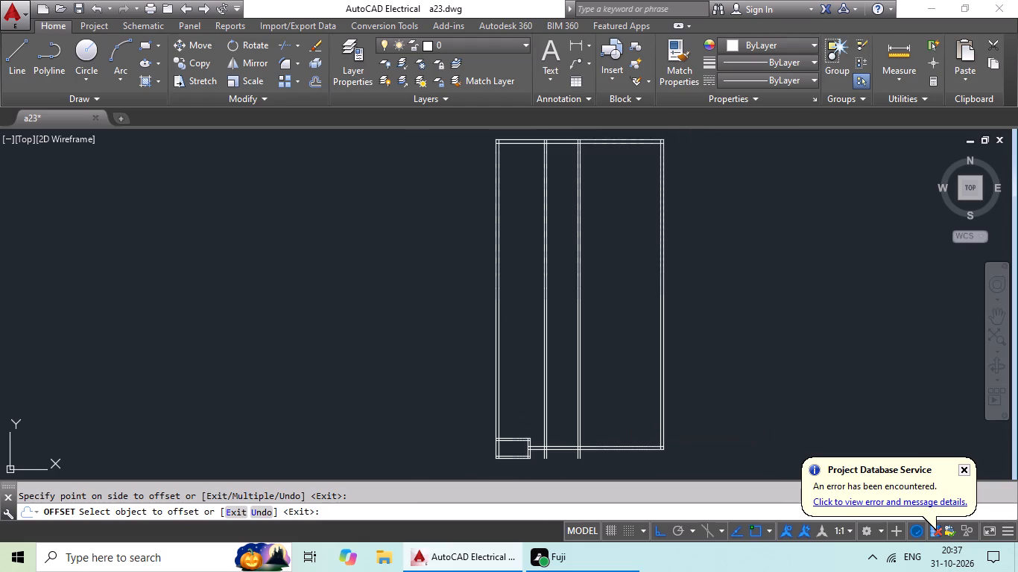
key("Escape")
key("Escape")
Offset a line of the second partition pair 9' toward the right wall.
key("o")
key("Return")
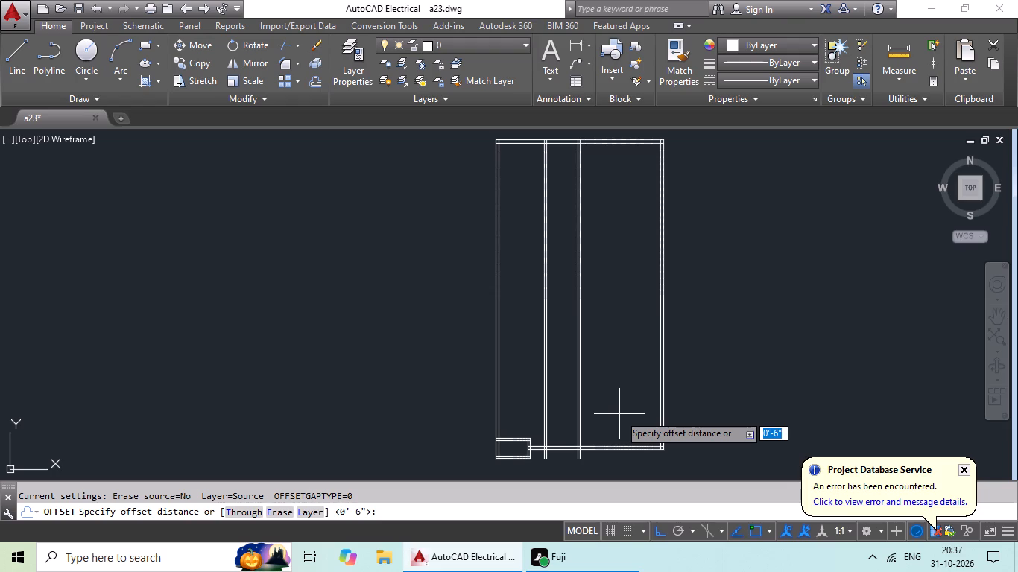
type("9'")
key("Return")
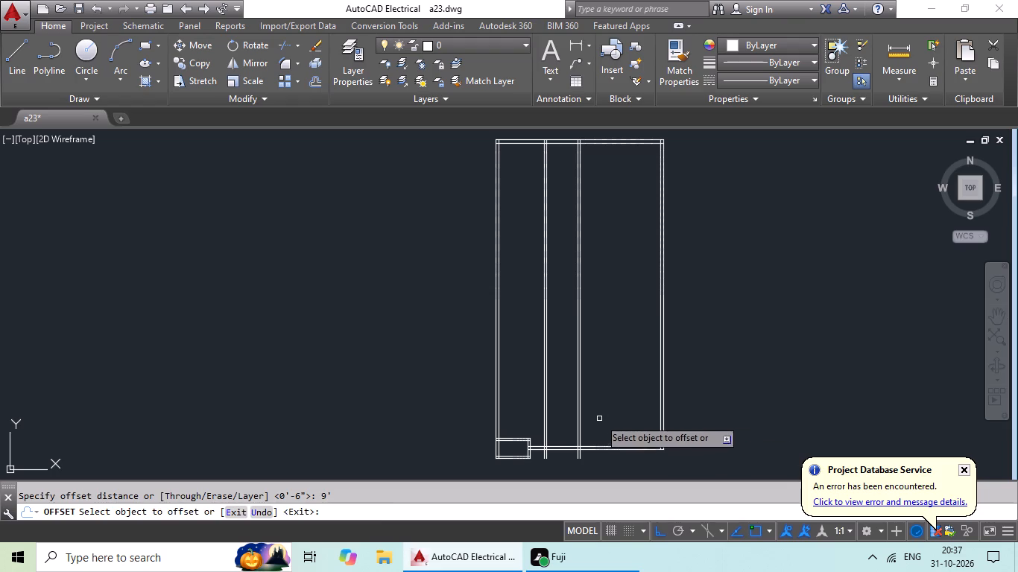
left_click(579, 430)
left_click(605, 416)
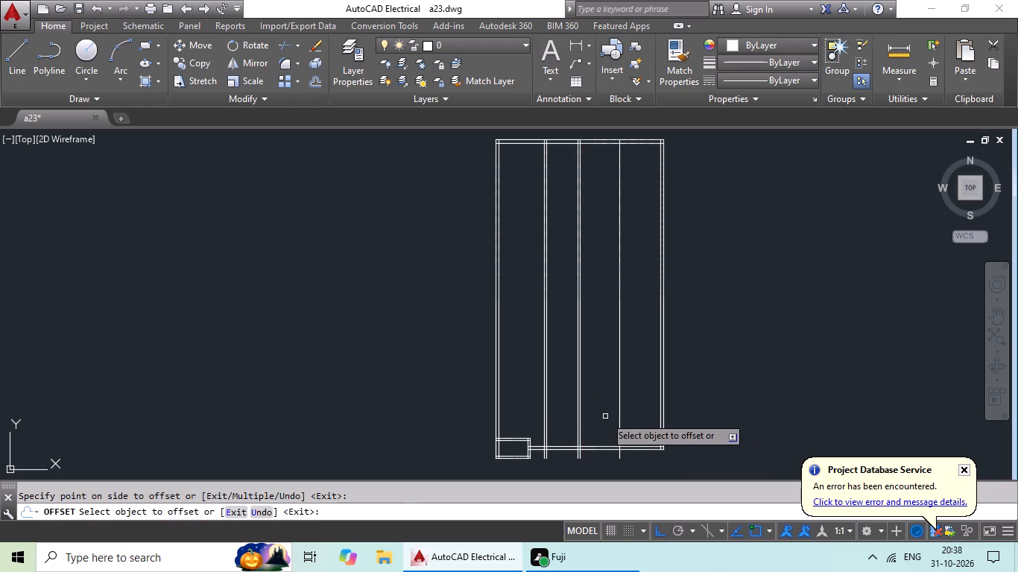
Offset the newest vertical line 6" toward the right wall to form a third partition wall pair.
key("Escape")
key("Escape")
key("o")
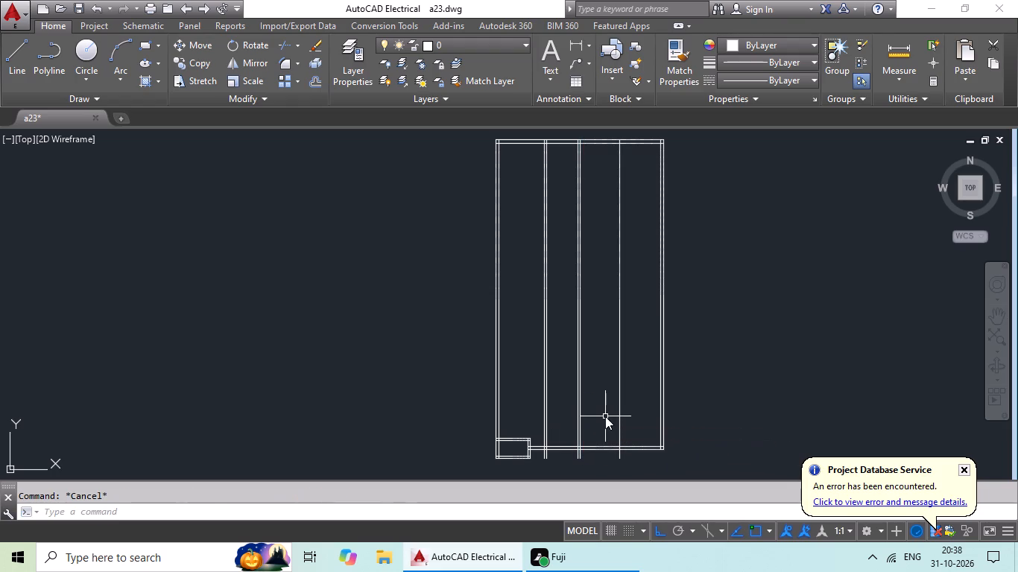
key("Return")
type("6\"")
key("Return")
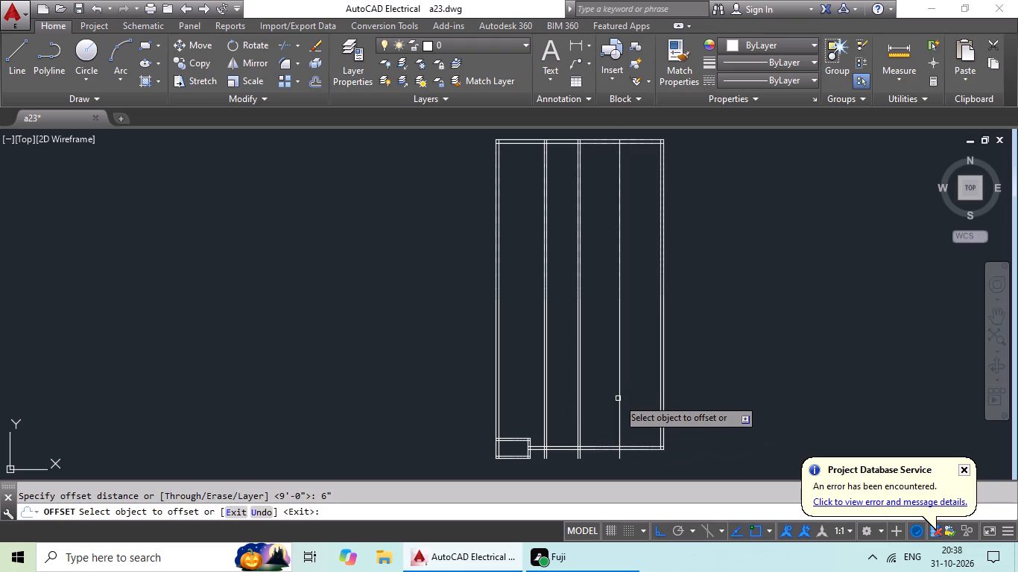
left_click_drag(619, 398, 625, 396)
left_click(640, 390)
scroll(640, 390, "up", 2)
middle_click_drag(640, 390, 642, 387)
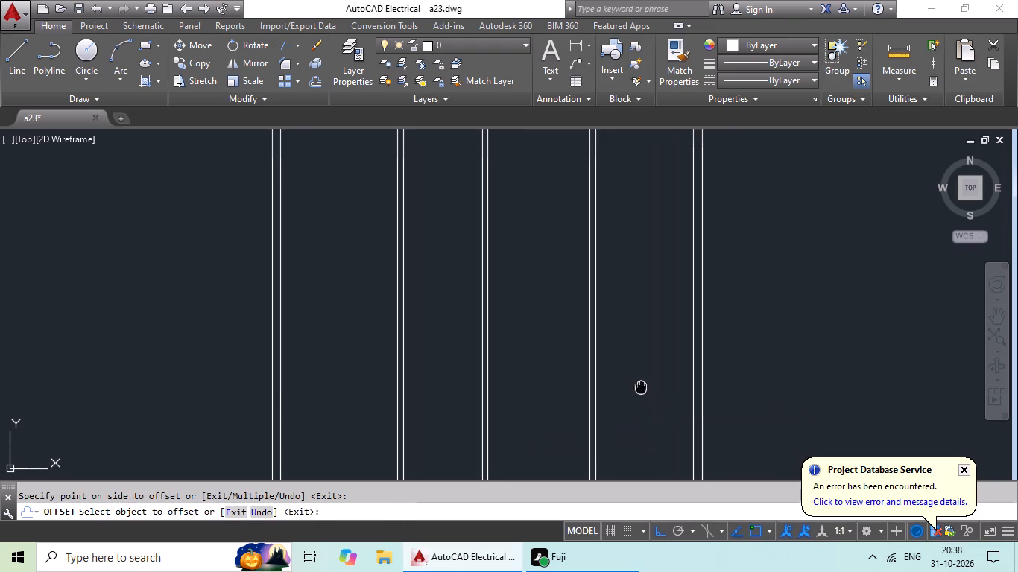
middle_click_drag(642, 387, 663, 317)
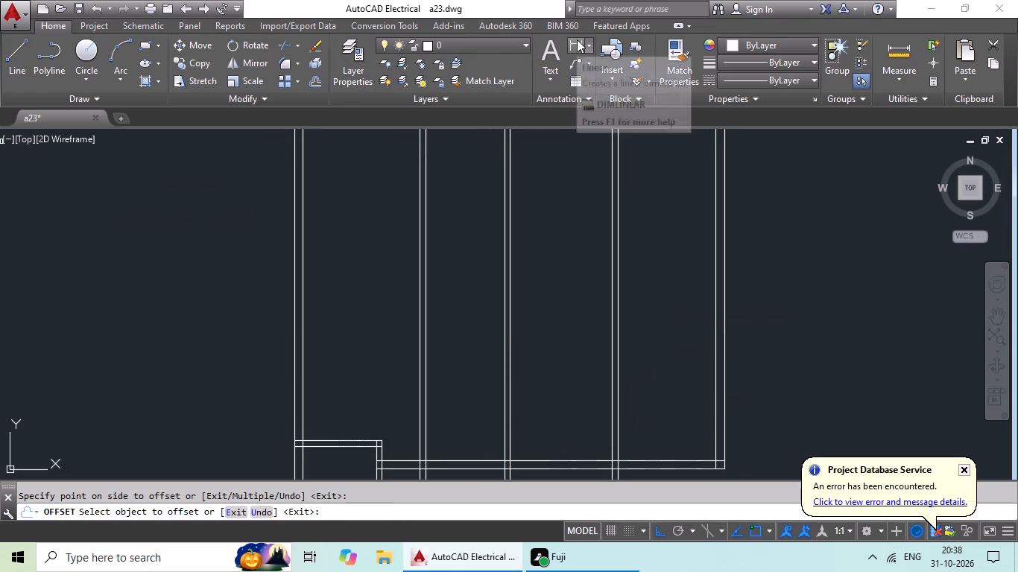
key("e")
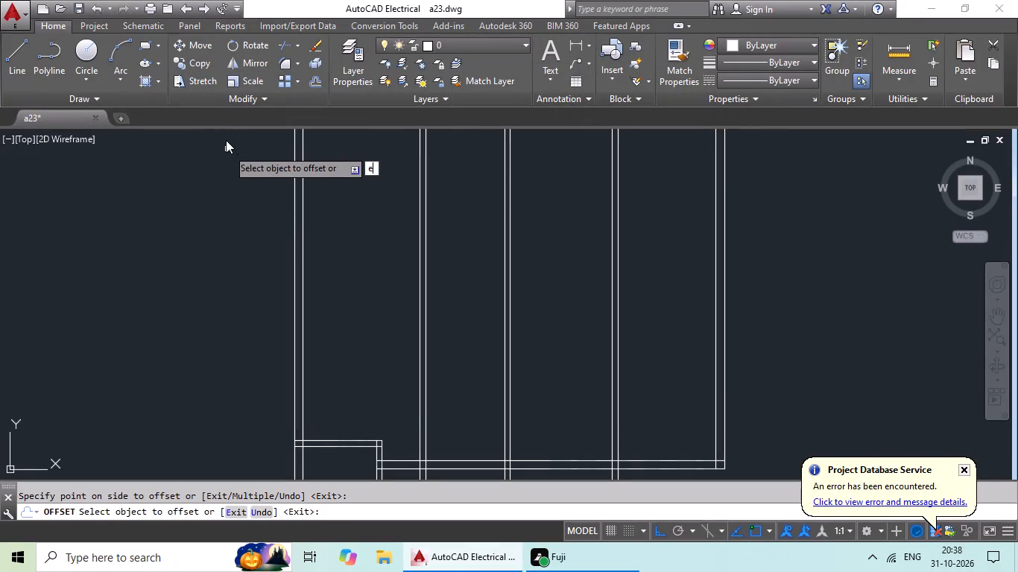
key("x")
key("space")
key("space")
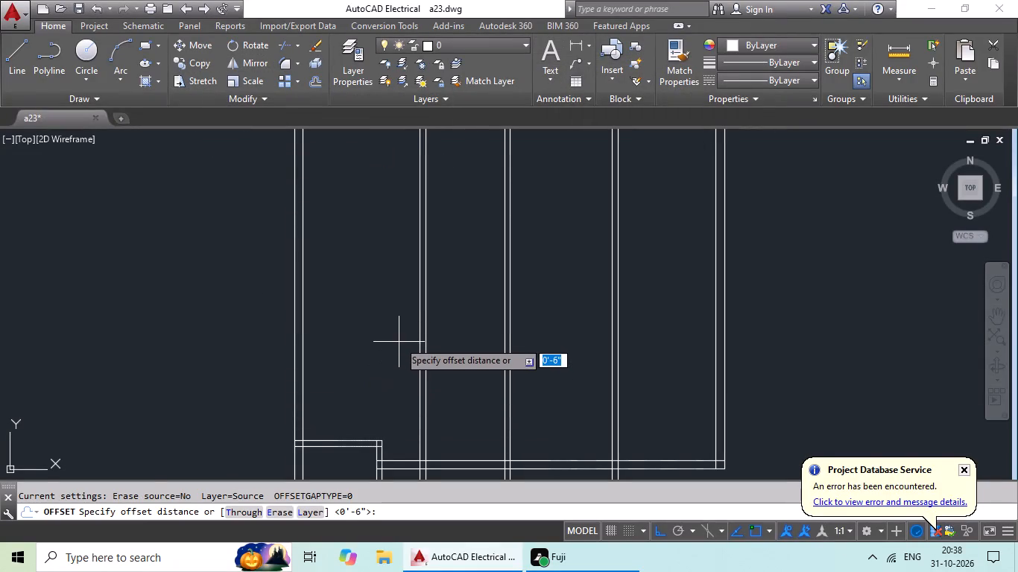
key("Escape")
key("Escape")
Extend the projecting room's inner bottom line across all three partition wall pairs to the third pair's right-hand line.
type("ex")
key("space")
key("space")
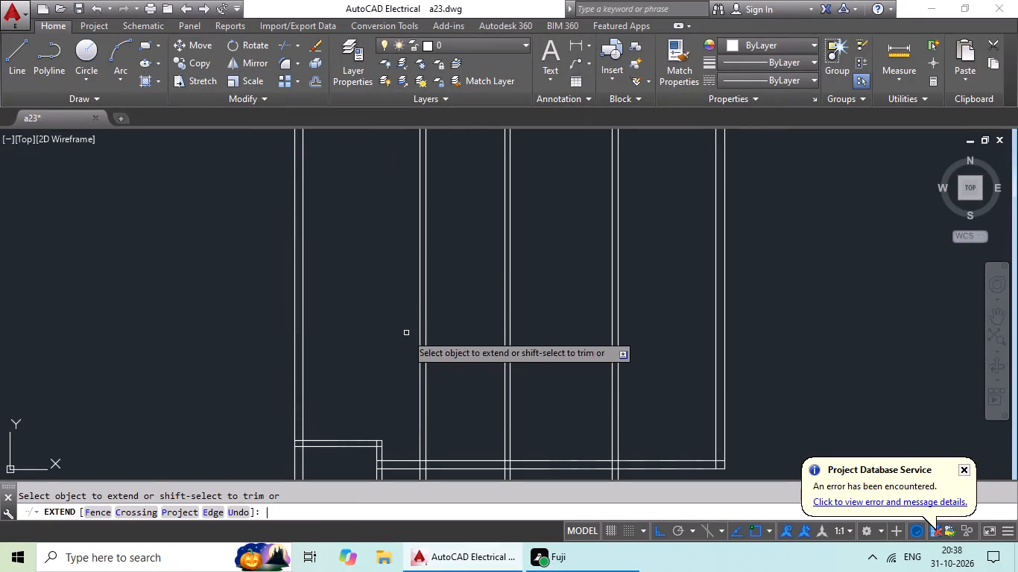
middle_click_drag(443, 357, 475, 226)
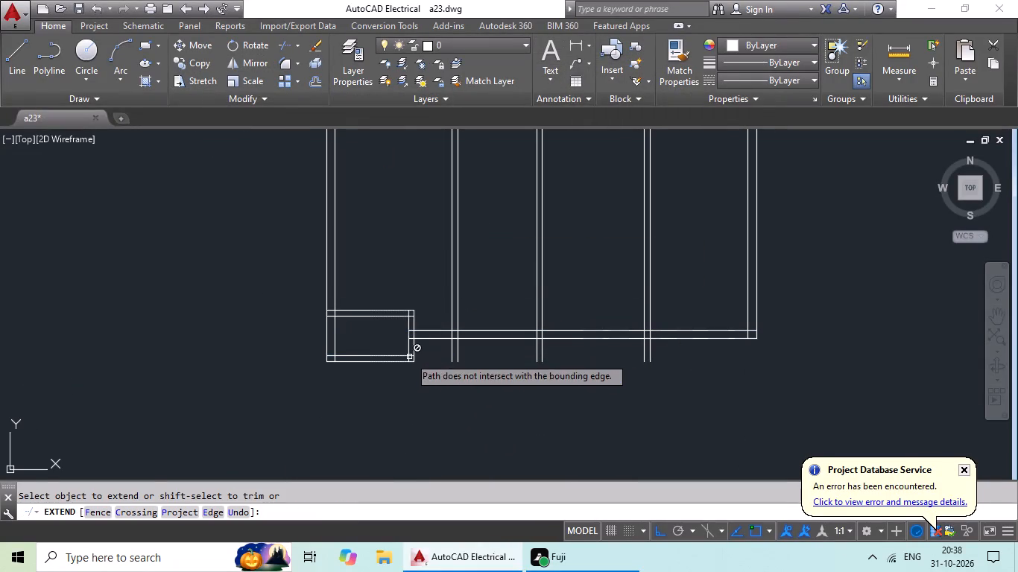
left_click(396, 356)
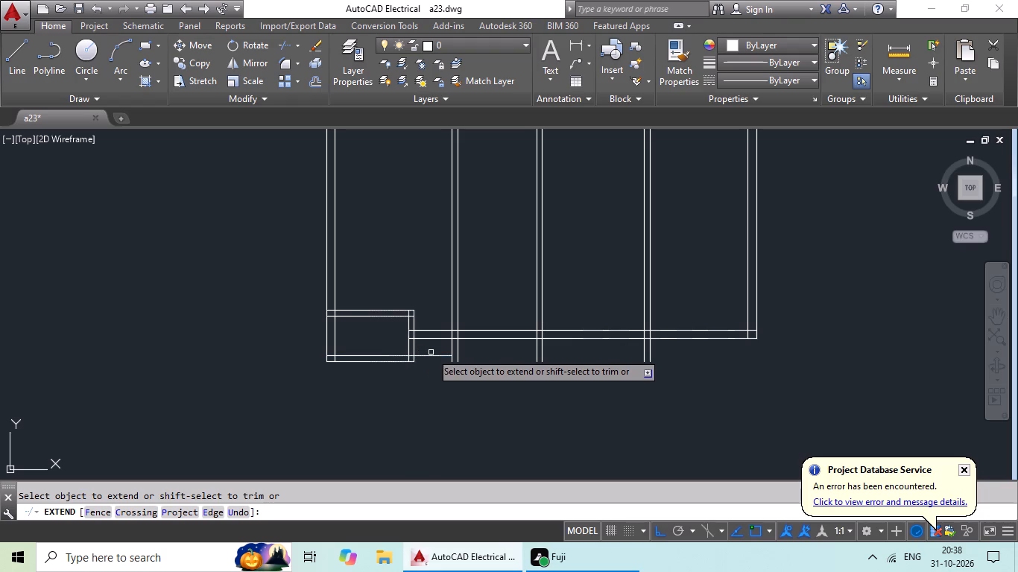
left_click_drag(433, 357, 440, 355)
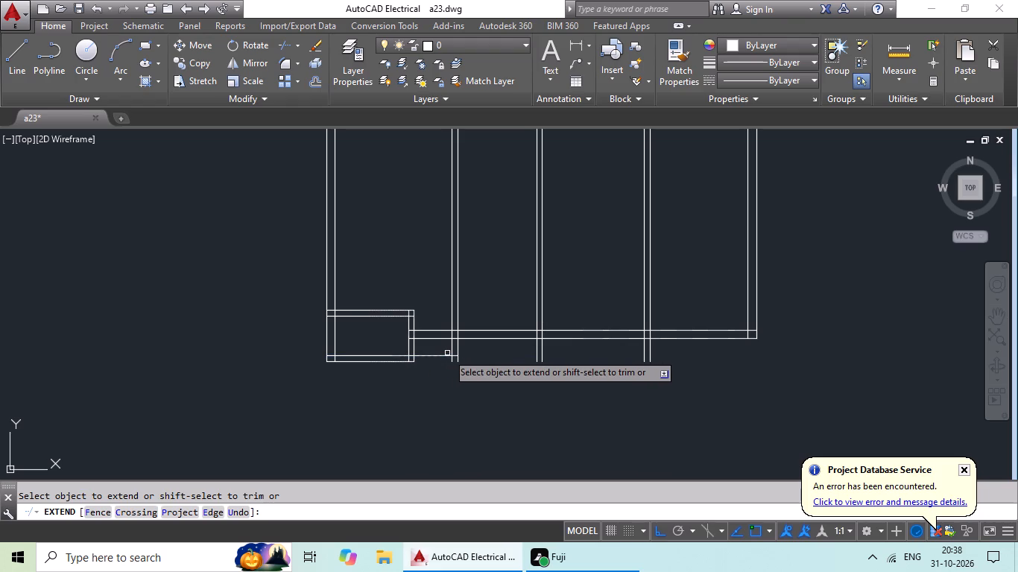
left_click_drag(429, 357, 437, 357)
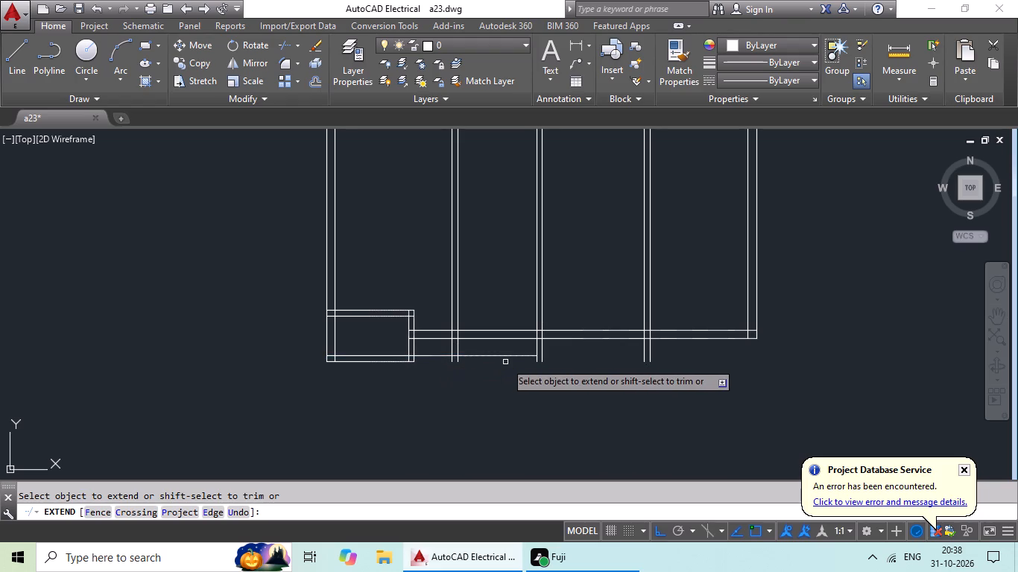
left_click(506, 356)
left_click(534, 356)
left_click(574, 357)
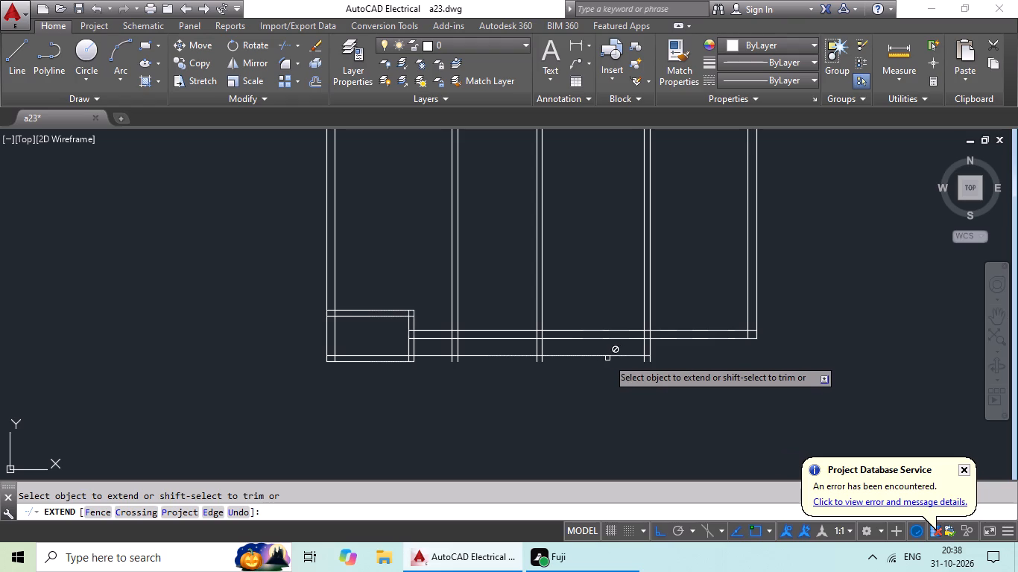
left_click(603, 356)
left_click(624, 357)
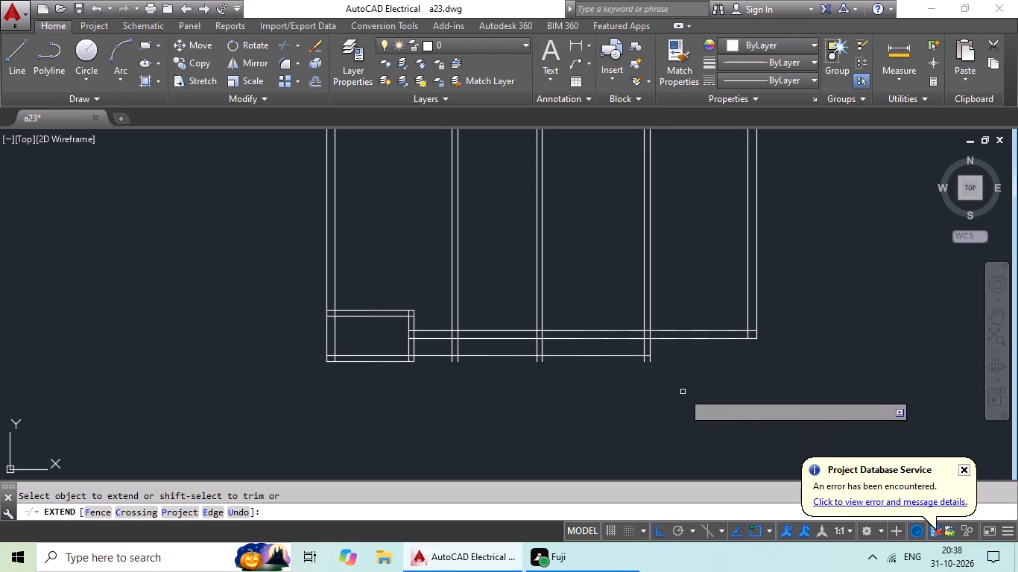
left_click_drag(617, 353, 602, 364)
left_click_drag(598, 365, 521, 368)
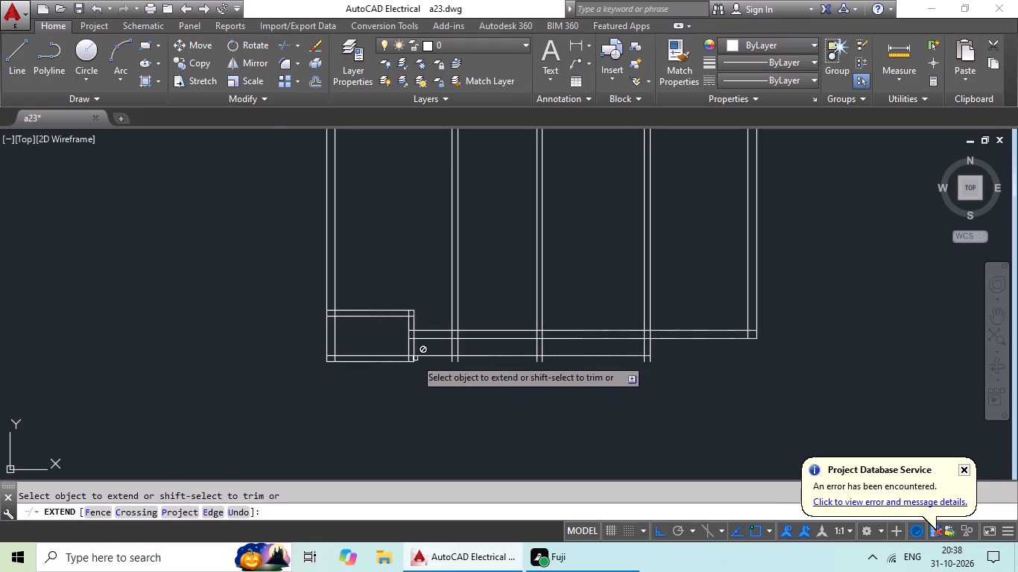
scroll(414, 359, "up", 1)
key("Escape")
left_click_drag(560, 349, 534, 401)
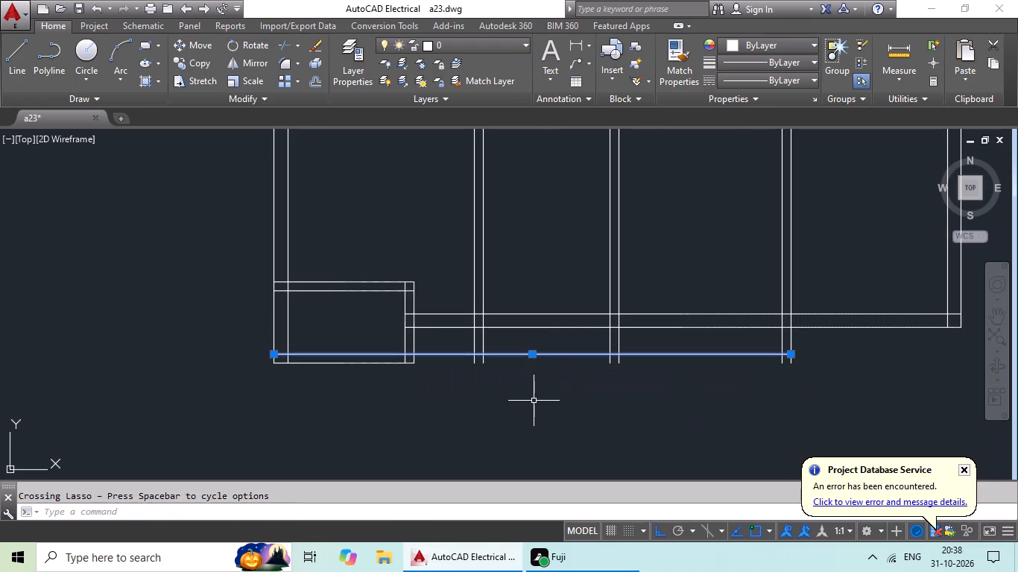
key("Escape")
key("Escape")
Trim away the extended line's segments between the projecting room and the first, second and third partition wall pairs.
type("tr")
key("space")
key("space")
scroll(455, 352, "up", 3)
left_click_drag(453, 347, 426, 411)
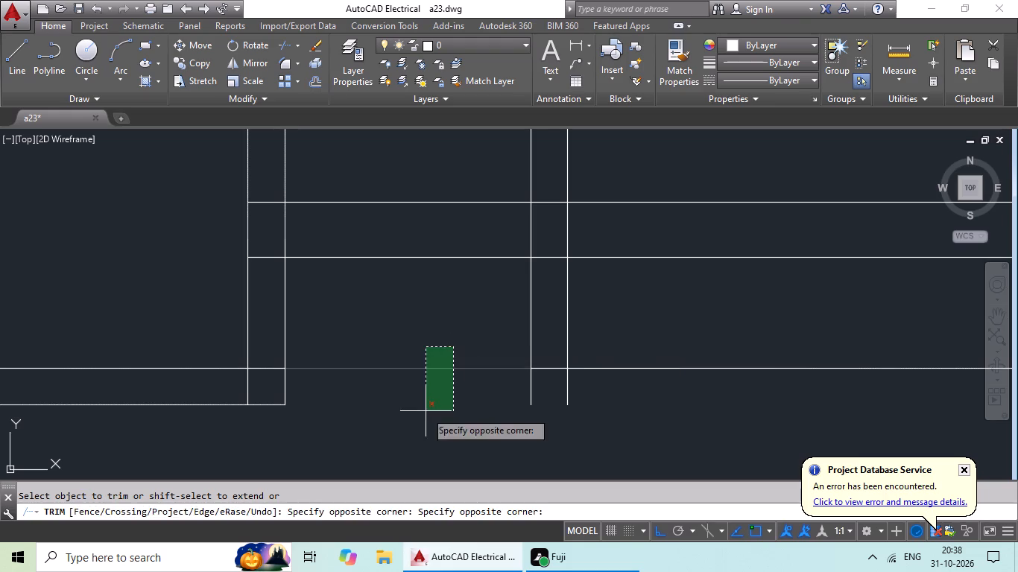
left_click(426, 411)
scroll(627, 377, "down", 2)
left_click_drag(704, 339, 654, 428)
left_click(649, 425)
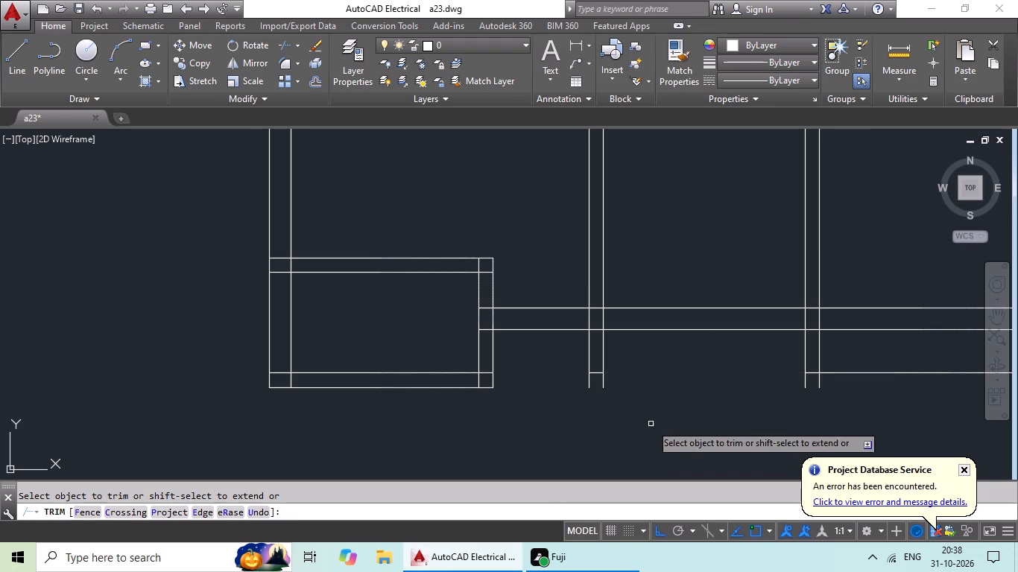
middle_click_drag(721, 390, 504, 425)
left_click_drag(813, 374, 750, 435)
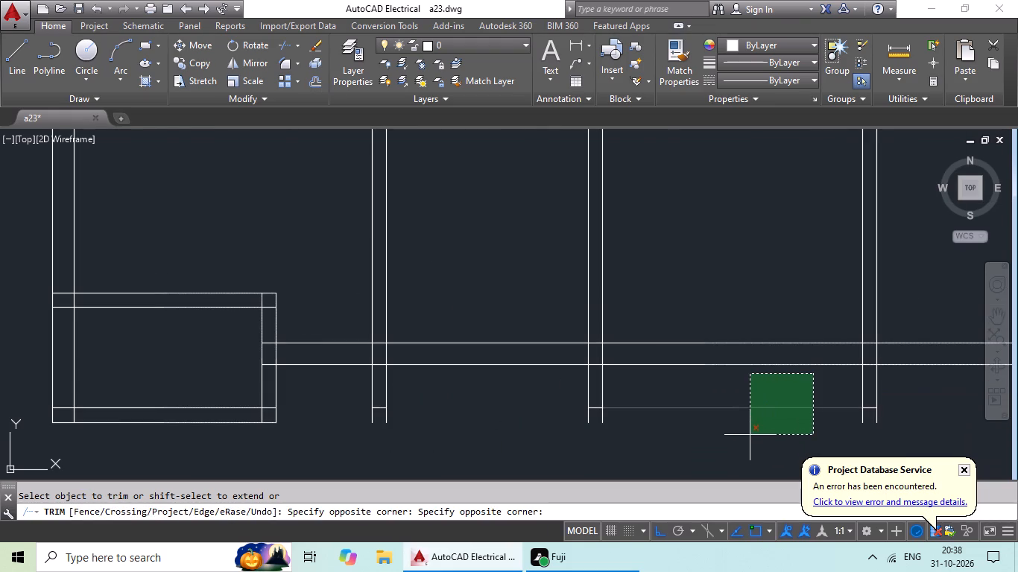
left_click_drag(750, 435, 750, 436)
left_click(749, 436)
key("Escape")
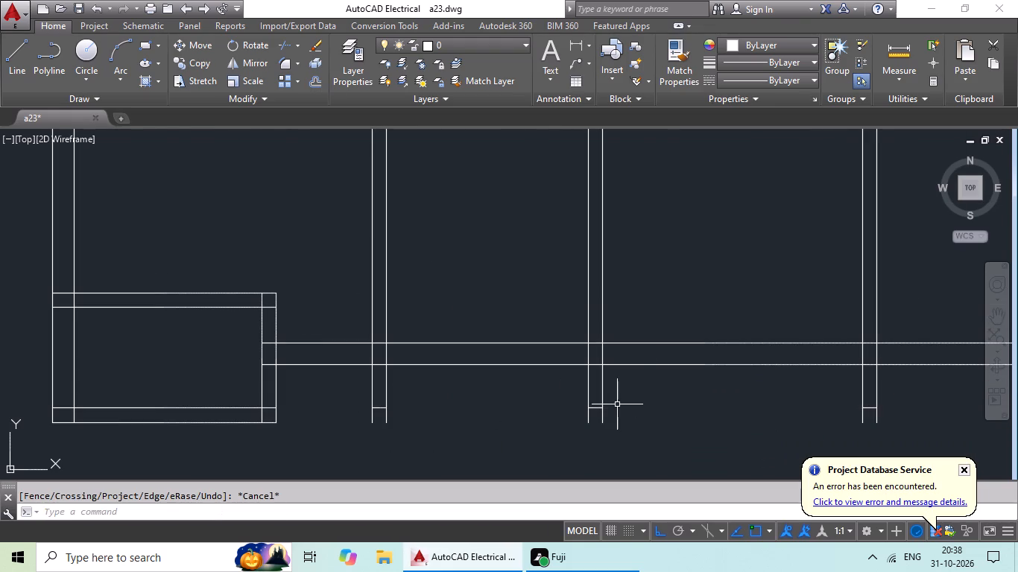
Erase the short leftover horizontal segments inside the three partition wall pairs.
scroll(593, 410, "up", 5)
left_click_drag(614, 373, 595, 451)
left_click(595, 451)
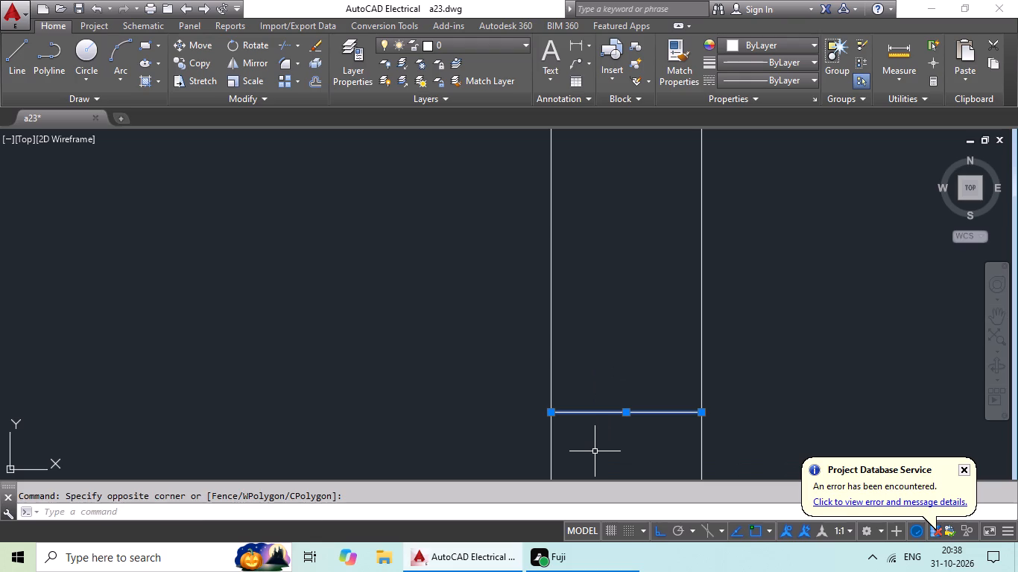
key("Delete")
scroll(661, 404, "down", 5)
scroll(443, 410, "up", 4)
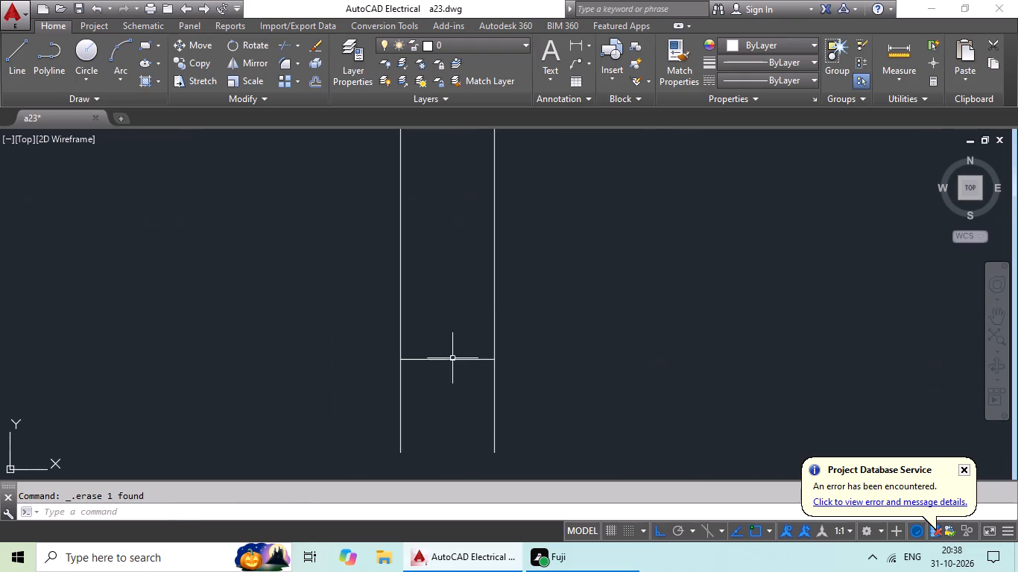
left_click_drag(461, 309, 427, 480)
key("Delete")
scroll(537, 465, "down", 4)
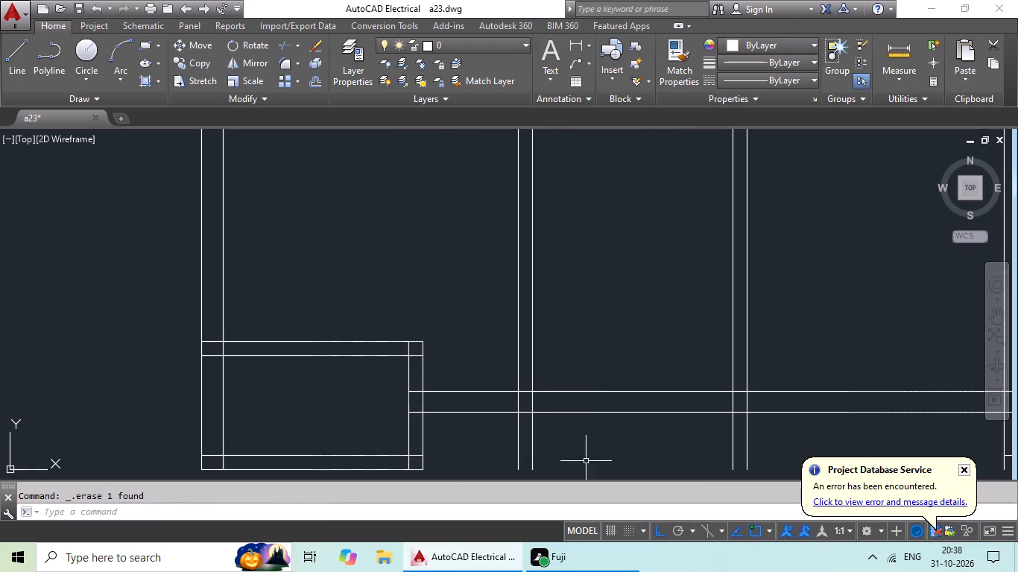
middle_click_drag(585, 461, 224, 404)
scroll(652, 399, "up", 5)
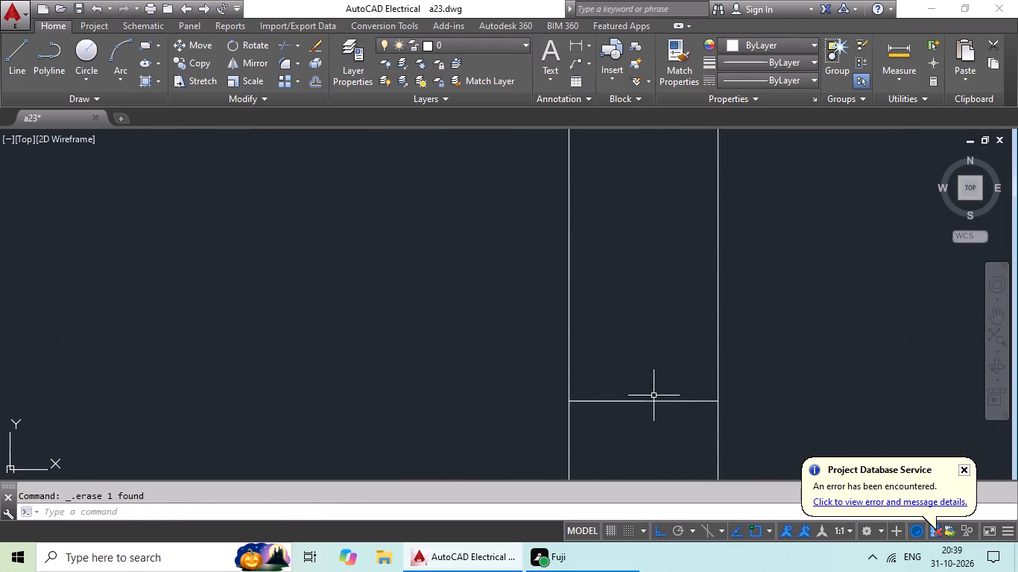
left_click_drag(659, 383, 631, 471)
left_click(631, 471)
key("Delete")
Offset the bottom wall's outer line 1'6" downward, outside the plan.
scroll(674, 413, "down", 4)
middle_click_drag(692, 403, 692, 401)
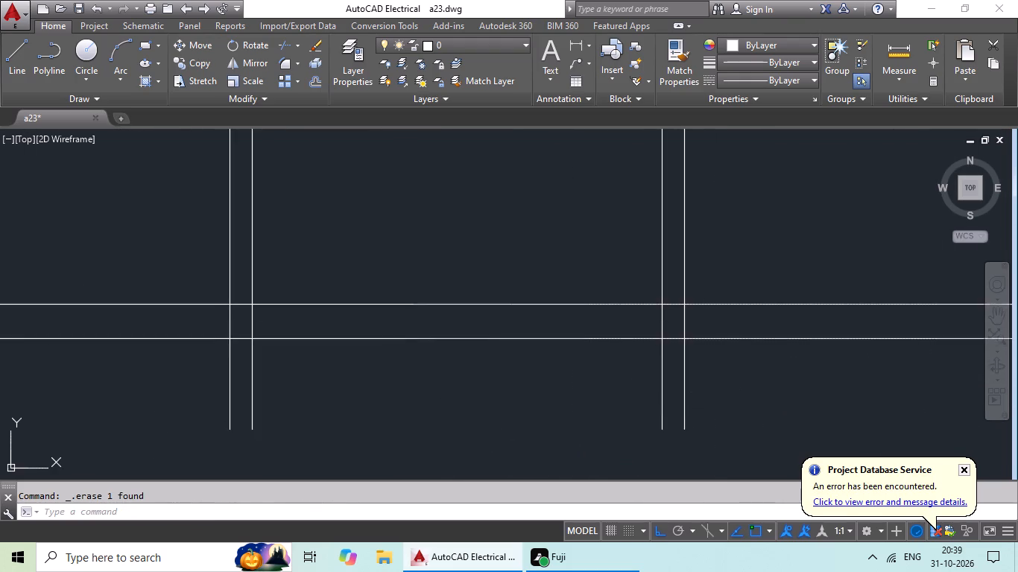
middle_click_drag(692, 401, 777, 352)
scroll(779, 353, "down", 1)
scroll(859, 342, "down", 2)
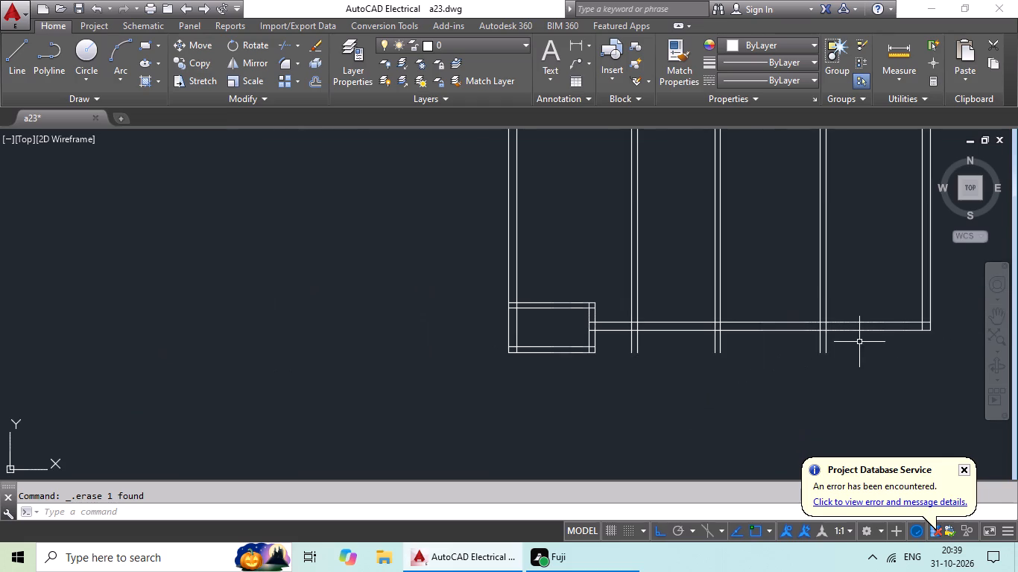
middle_click_drag(870, 361, 752, 410)
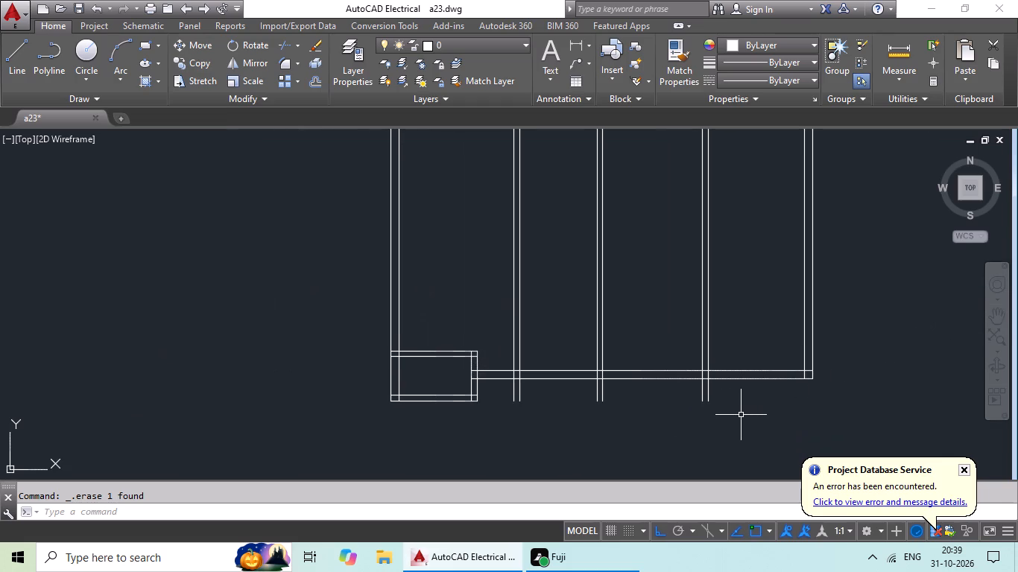
key("Escape")
key("o")
key("Return")
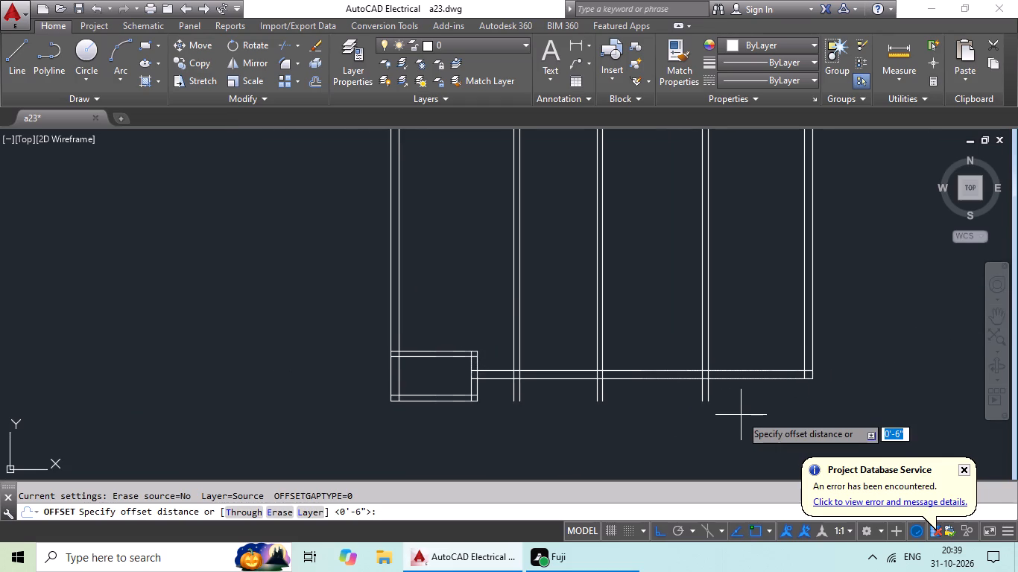
type("1'6\"")
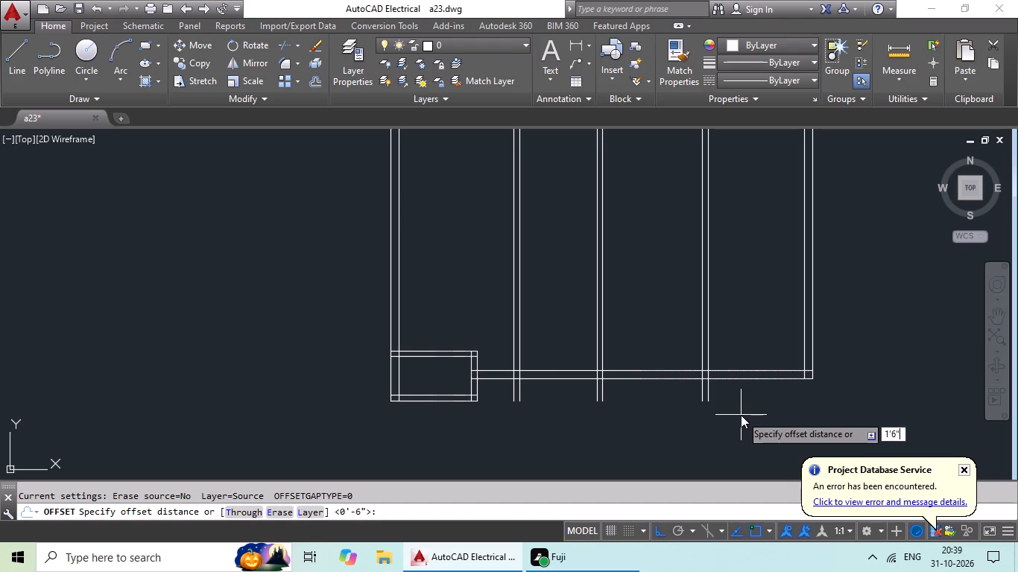
key("Return")
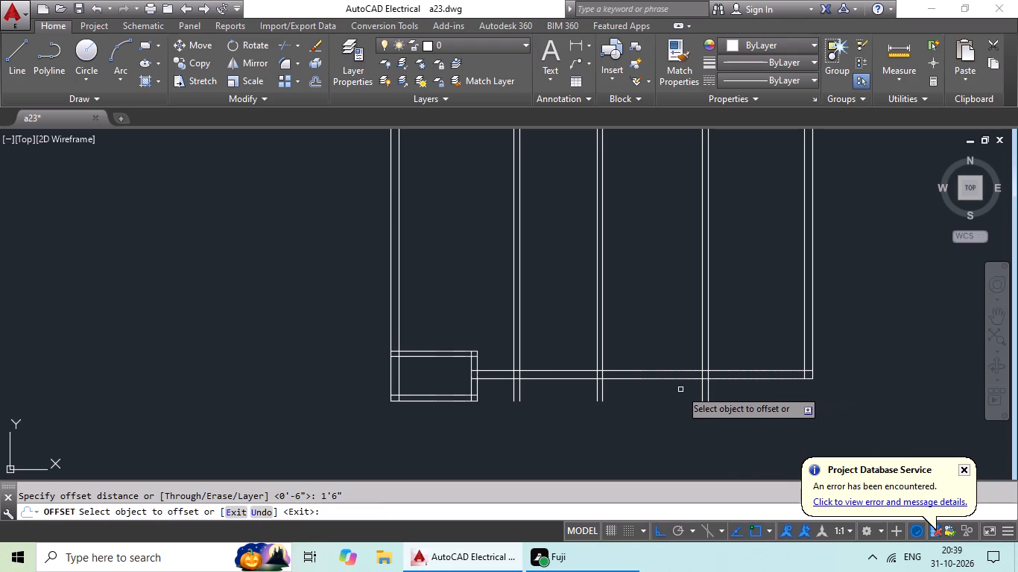
left_click(670, 380)
left_click(657, 434)
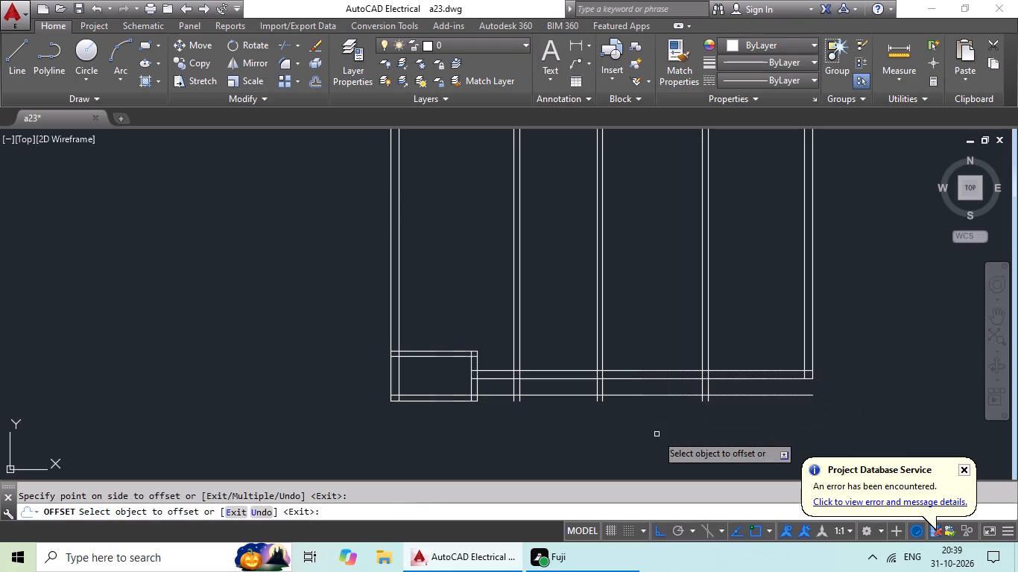
key("Escape")
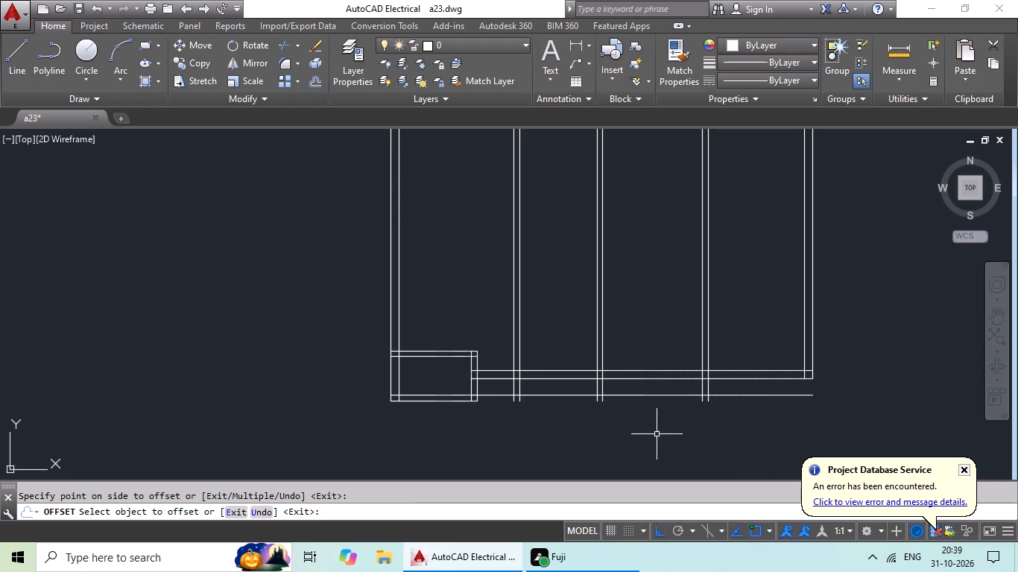
Offset the new horizontal line 6" downward to form an outer wall pair below the bottom wall.
key("o")
key("Return")
key("6")
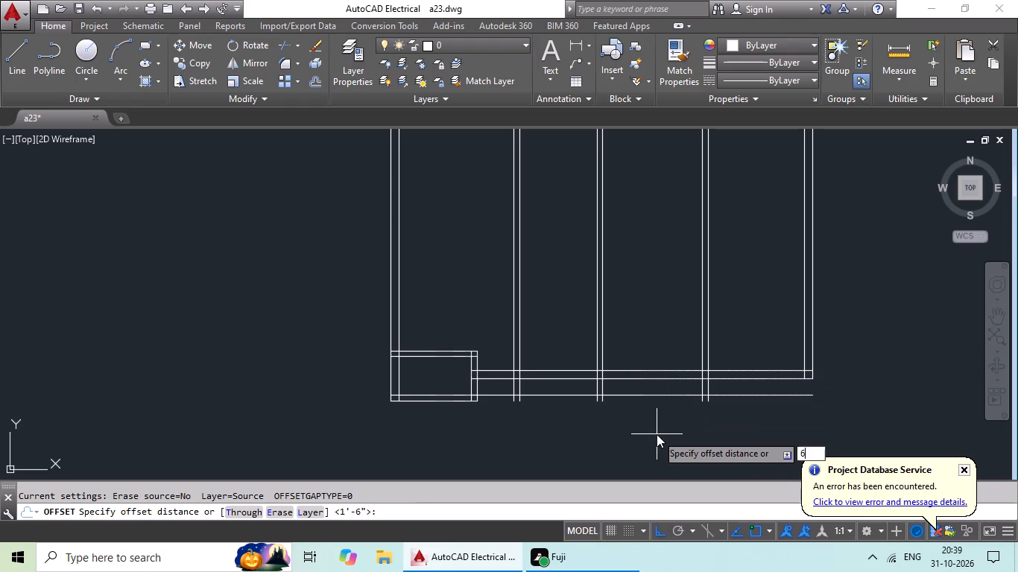
key("shift+quotedbl")
key("Return")
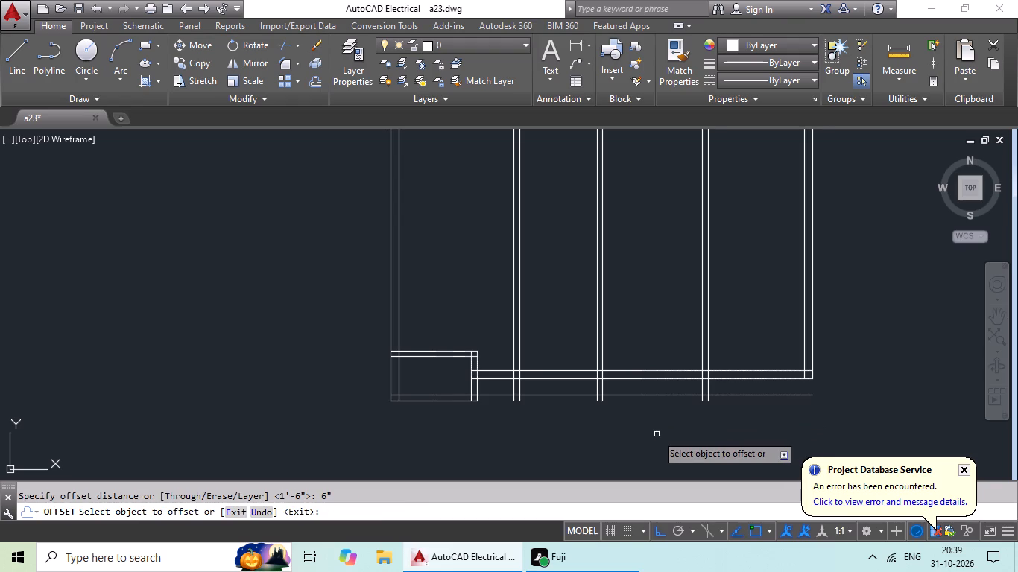
left_click_drag(653, 398, 641, 436)
left_click(642, 439)
key("Escape")
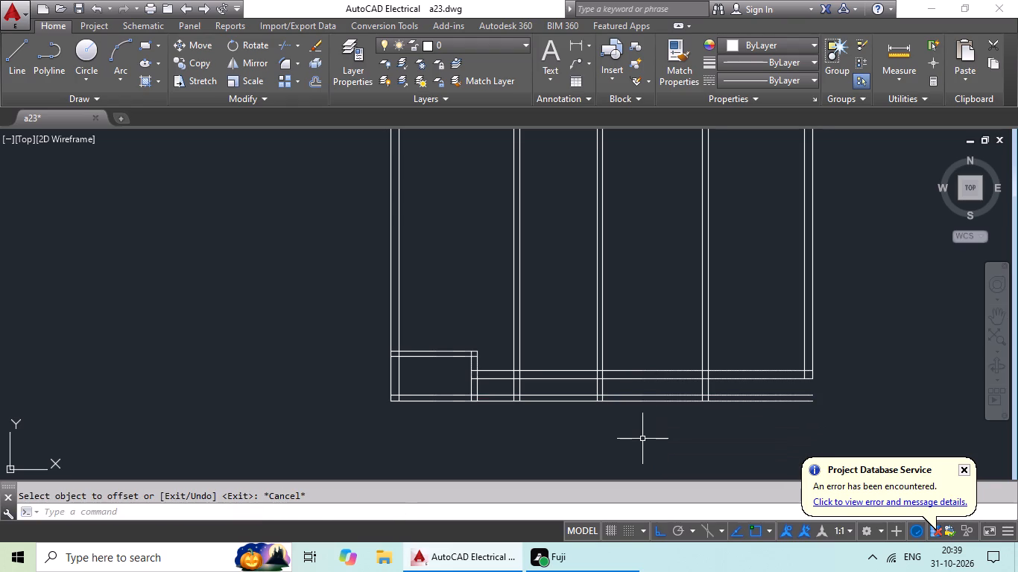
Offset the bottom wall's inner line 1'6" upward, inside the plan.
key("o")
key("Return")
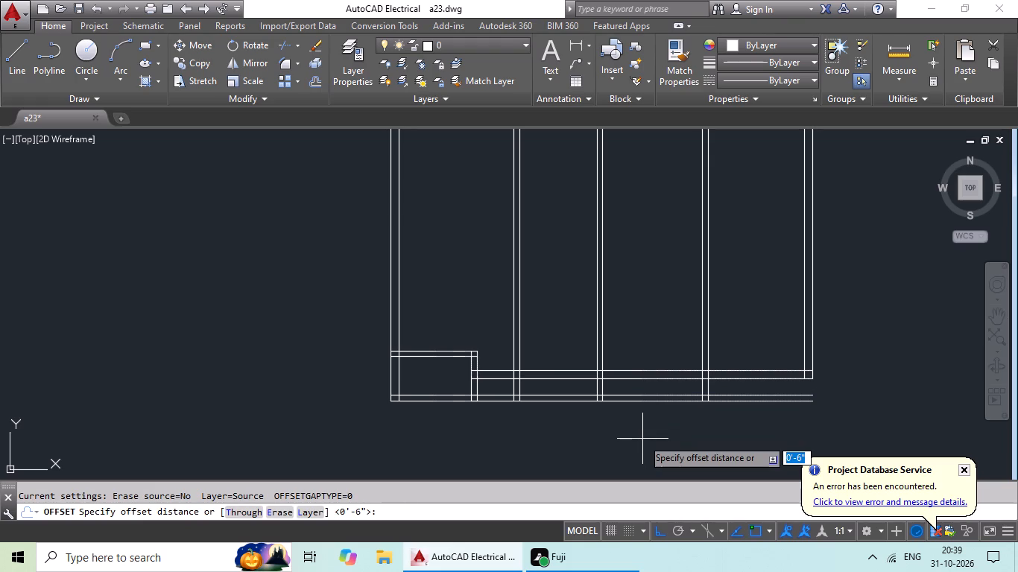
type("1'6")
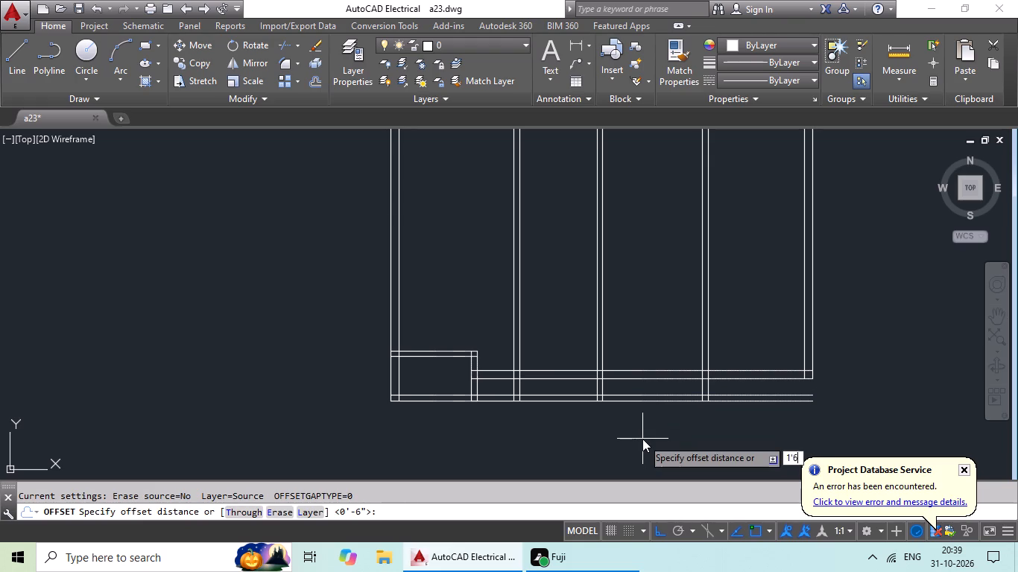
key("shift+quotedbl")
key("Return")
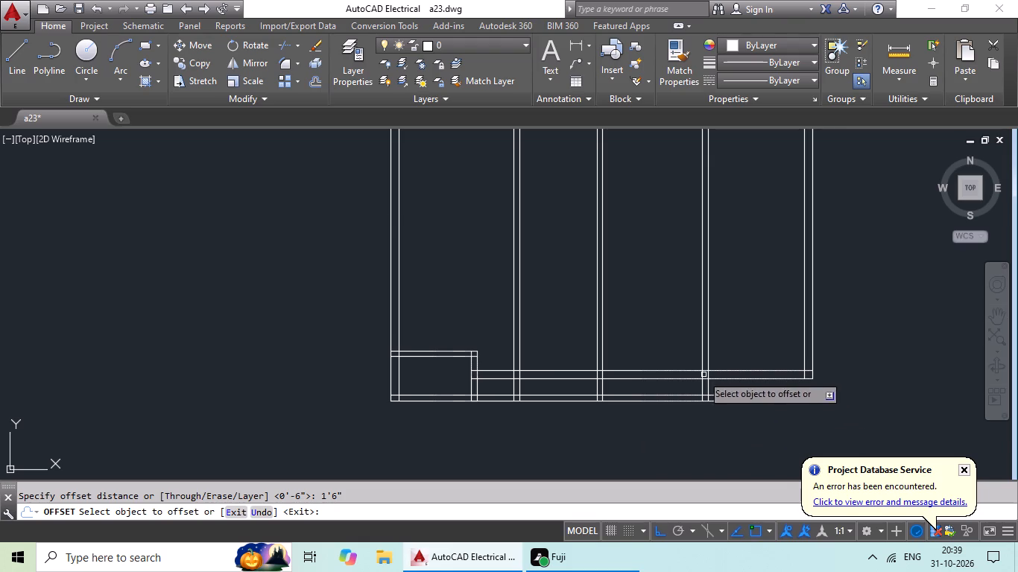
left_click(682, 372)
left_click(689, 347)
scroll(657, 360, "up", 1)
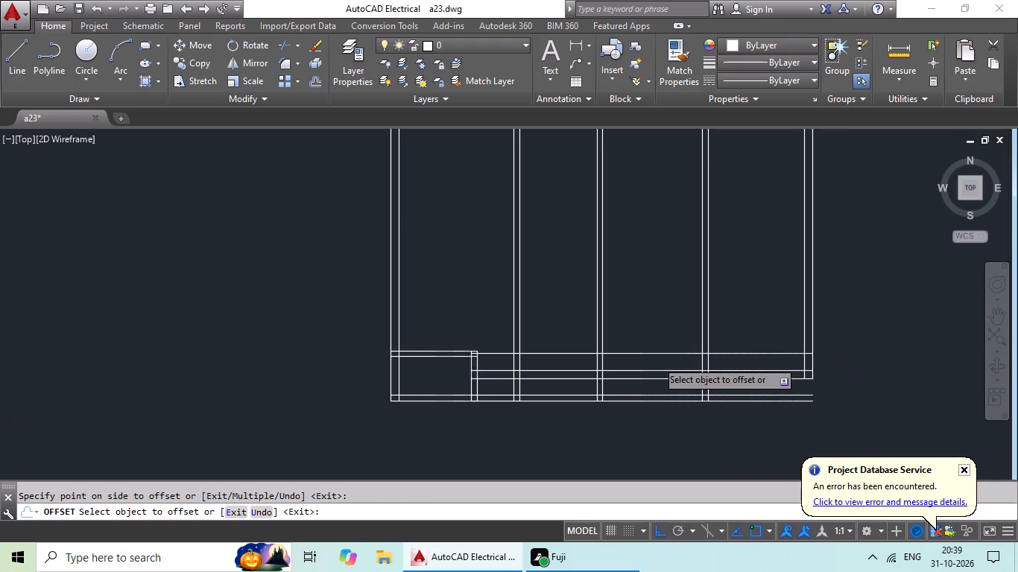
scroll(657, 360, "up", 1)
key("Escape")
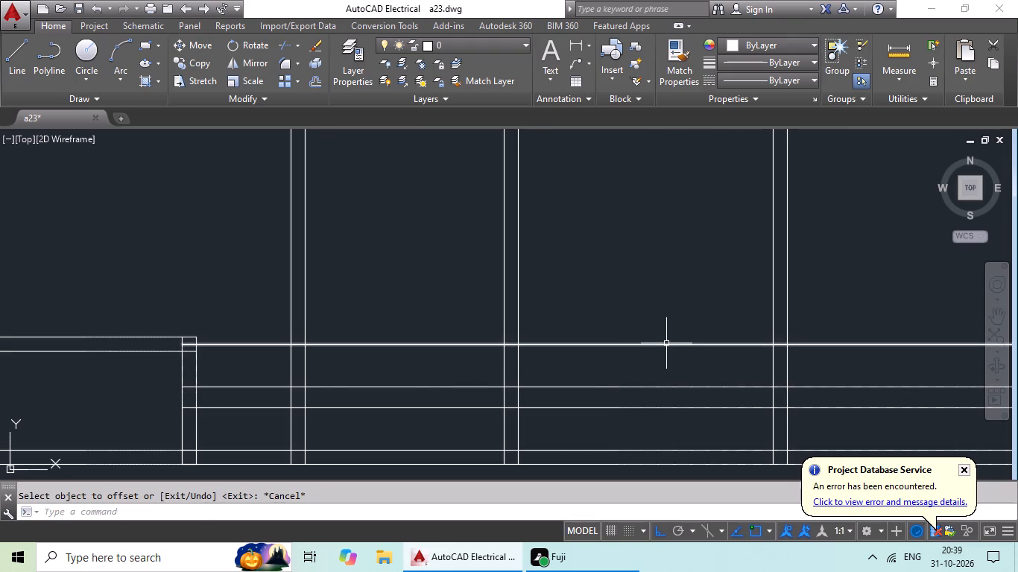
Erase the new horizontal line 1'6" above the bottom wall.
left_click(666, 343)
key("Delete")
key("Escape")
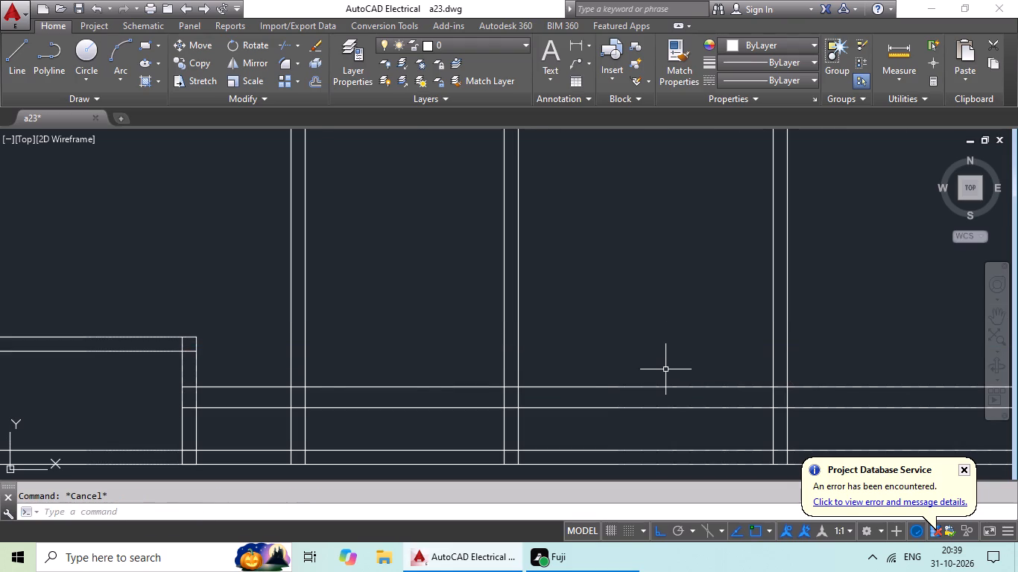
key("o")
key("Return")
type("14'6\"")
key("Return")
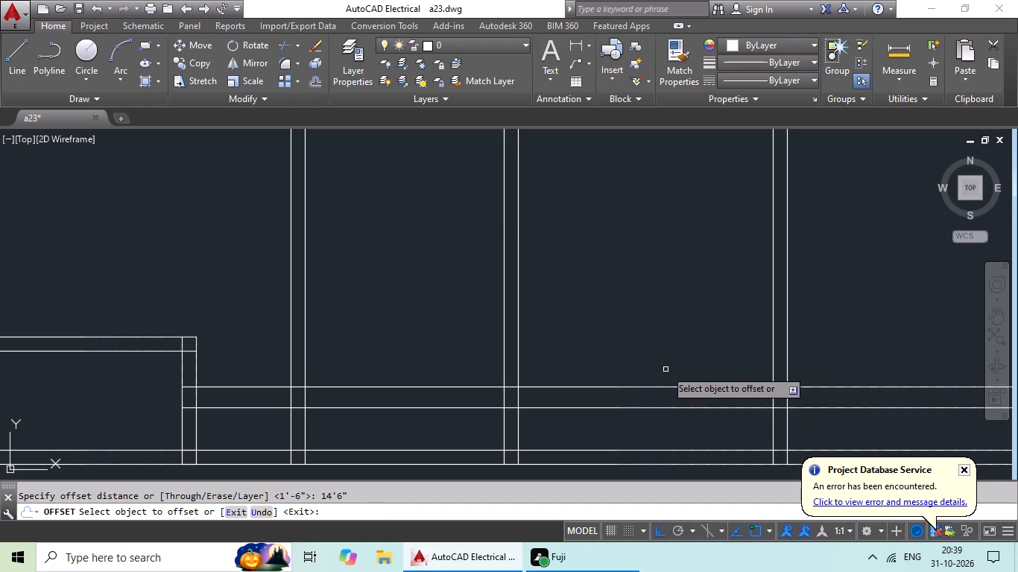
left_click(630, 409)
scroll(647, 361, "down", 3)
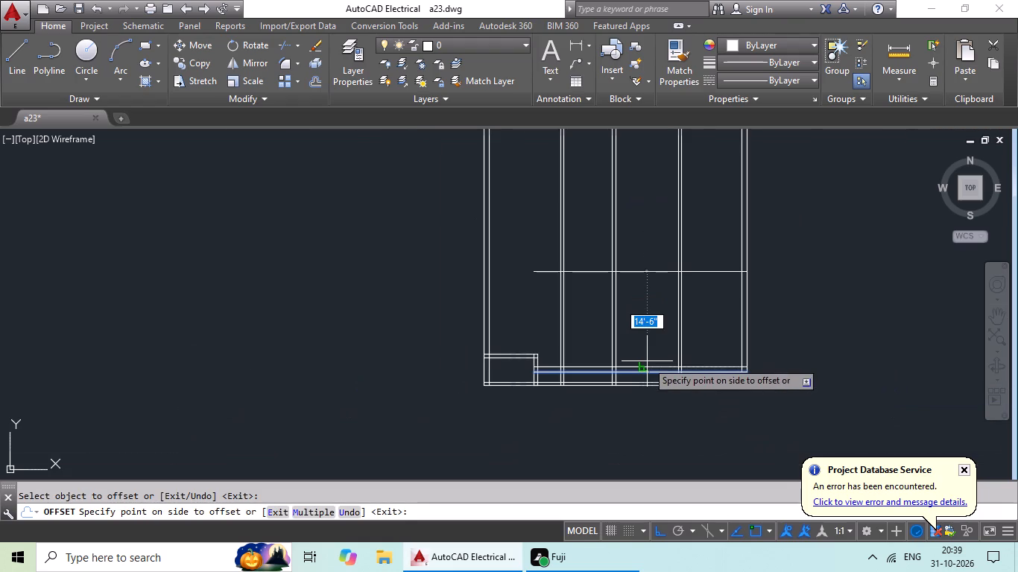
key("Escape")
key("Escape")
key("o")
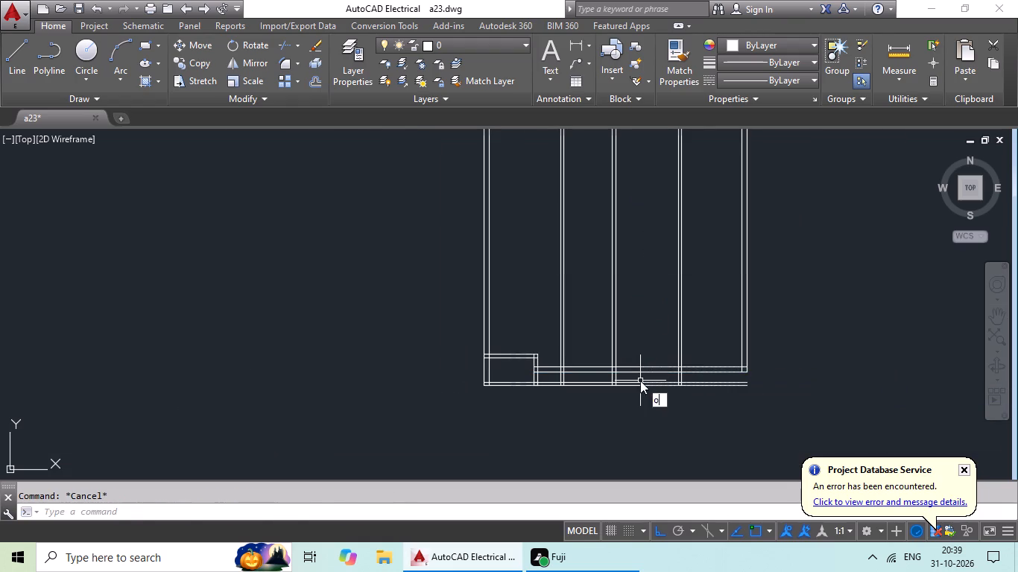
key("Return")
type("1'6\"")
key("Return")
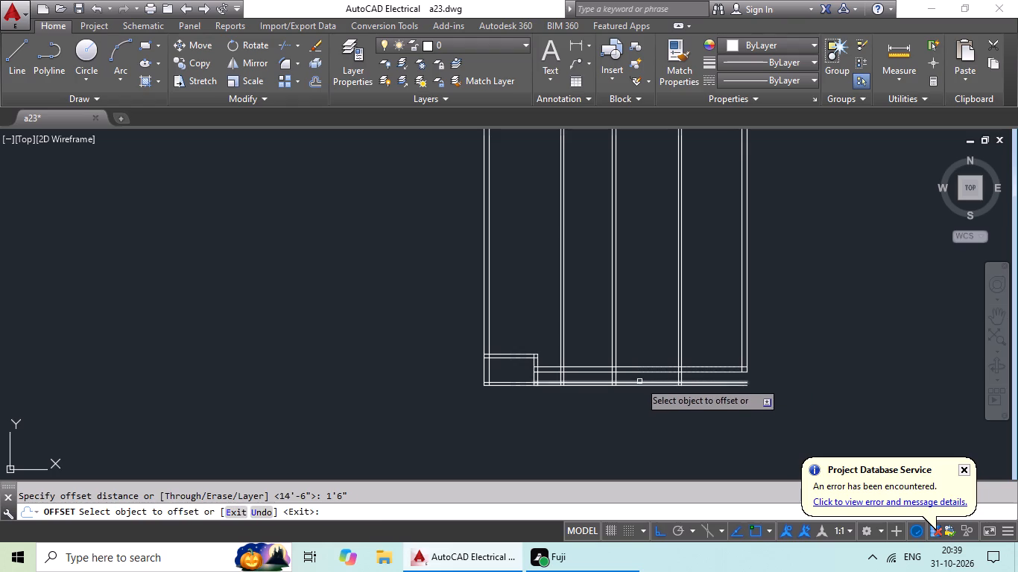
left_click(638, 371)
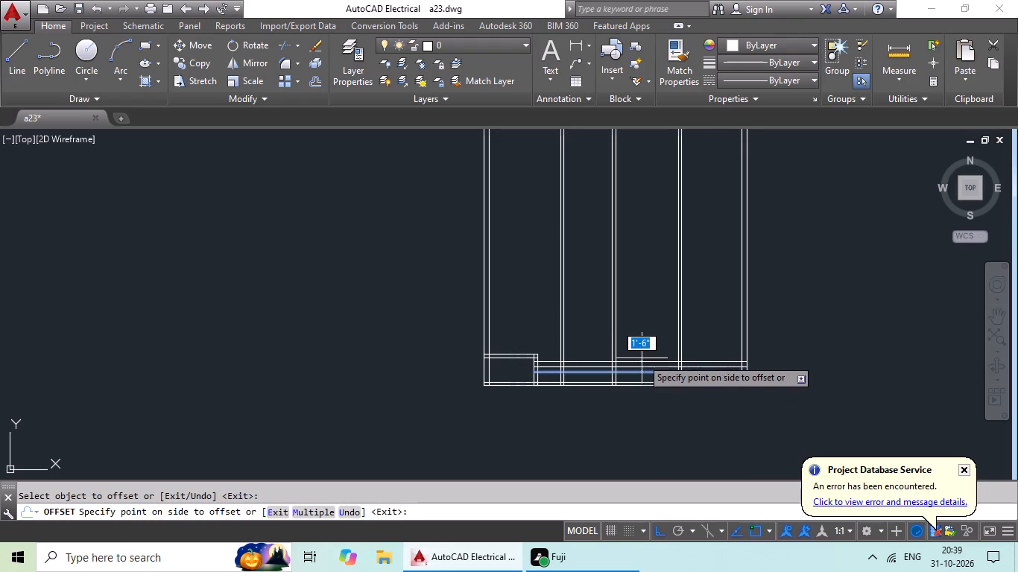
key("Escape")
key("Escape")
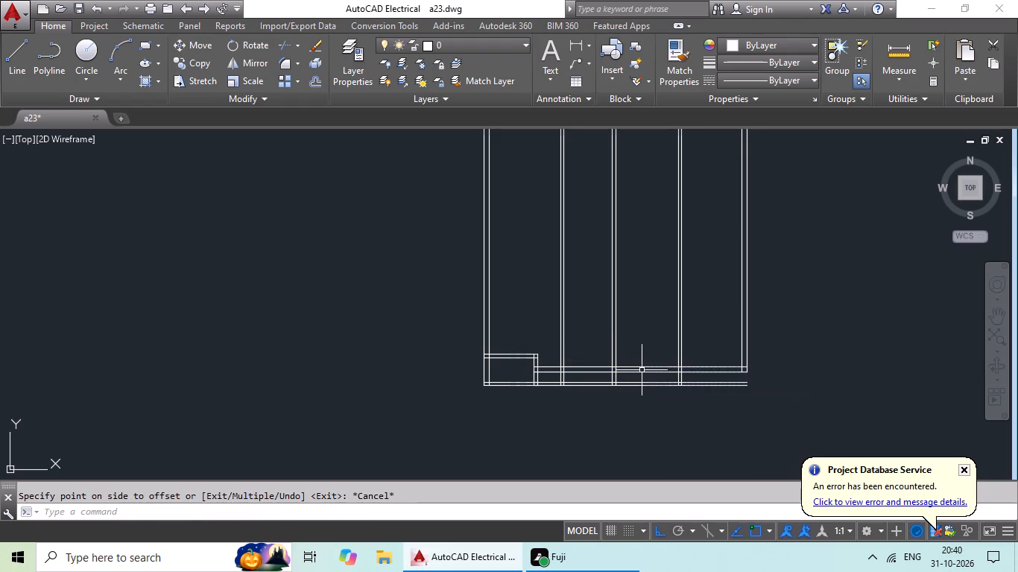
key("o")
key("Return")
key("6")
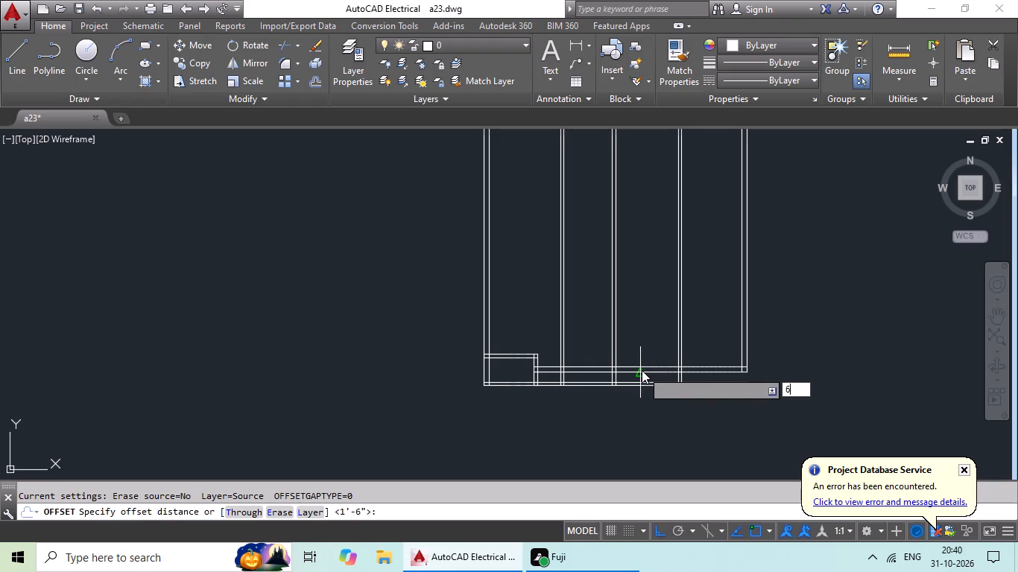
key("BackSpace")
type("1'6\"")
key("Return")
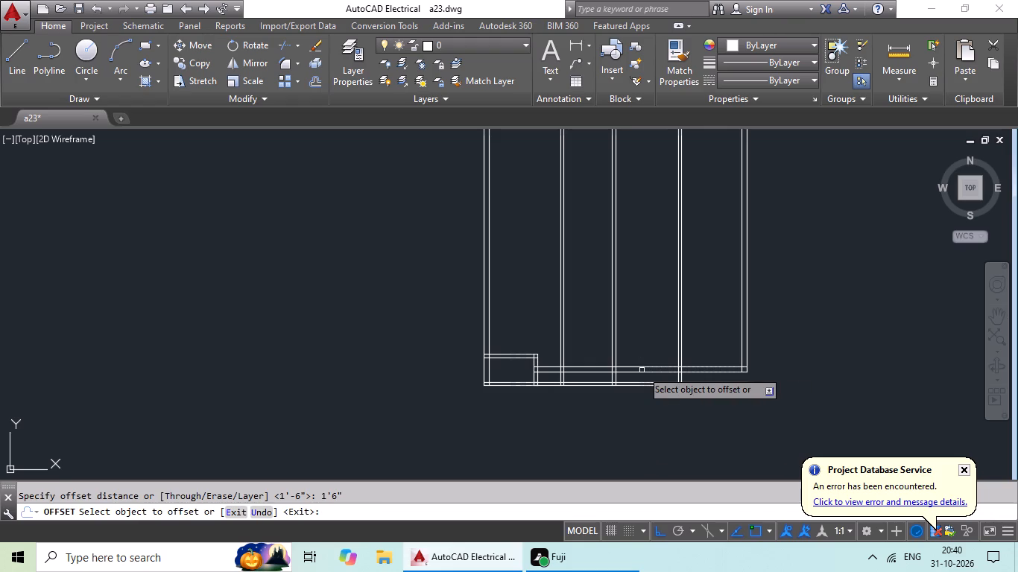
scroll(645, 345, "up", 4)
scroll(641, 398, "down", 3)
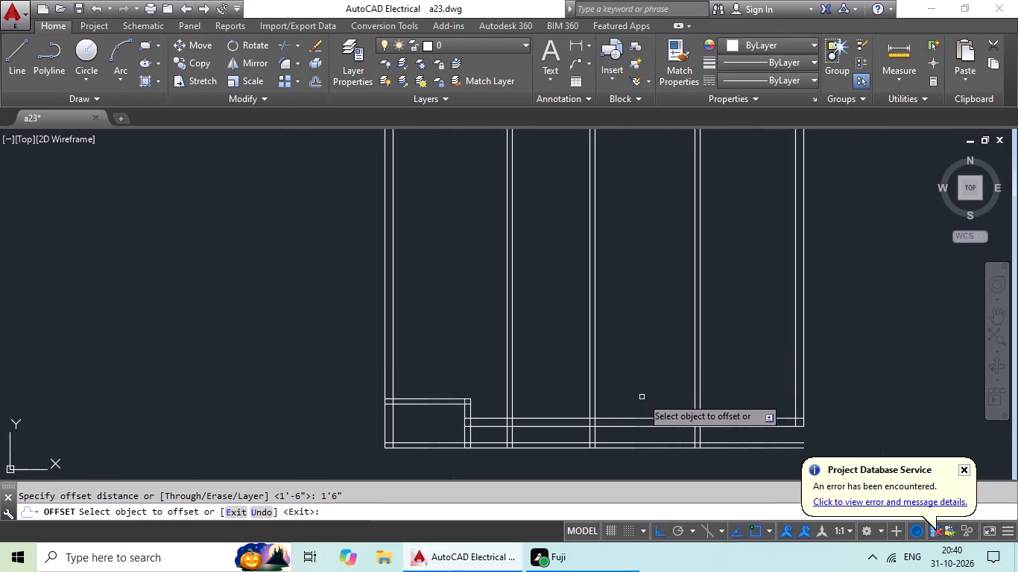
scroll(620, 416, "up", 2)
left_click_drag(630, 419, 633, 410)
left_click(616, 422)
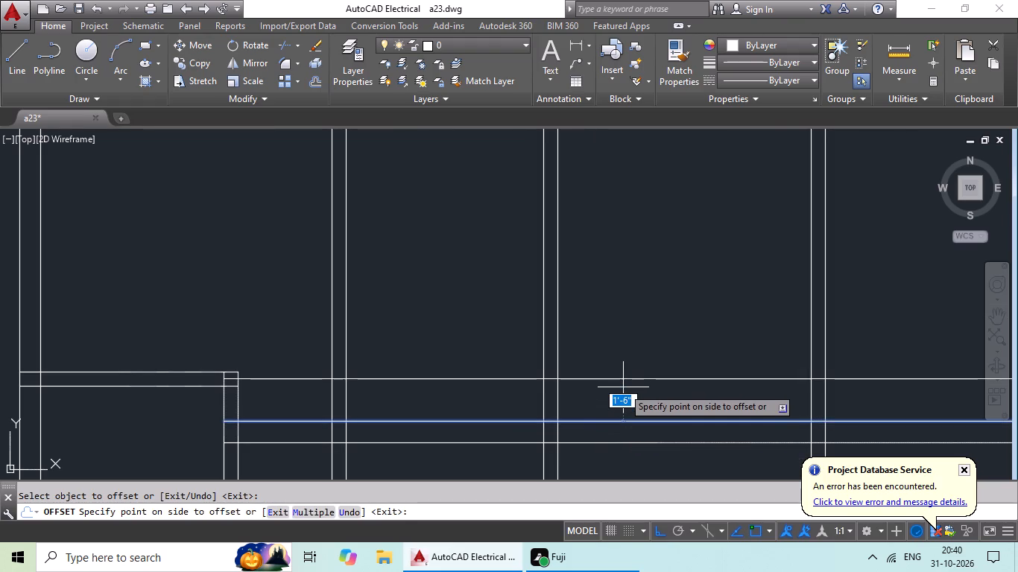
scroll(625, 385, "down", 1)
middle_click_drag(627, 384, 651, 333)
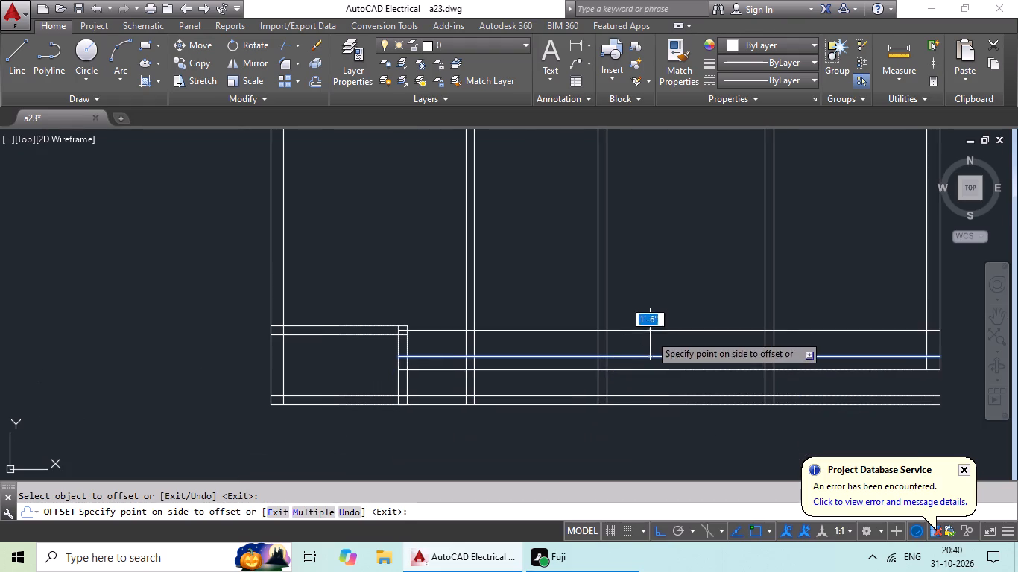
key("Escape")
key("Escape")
Extend the lower line of the projecting room's top wall across the partition walls to the right wall's outer line.
type("ex")
key("space")
key("space")
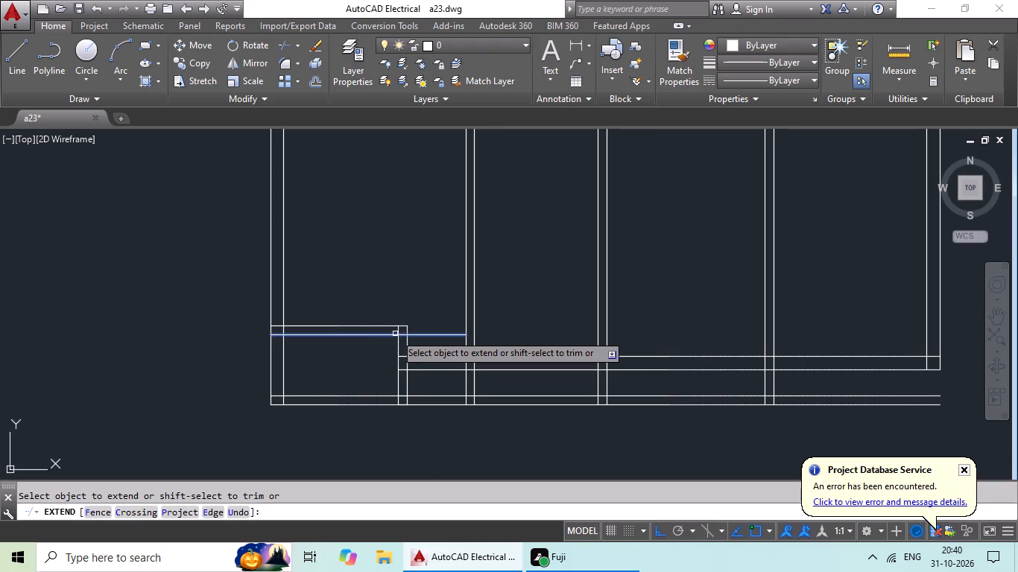
left_click(379, 334)
left_click(425, 334)
left_click(442, 333)
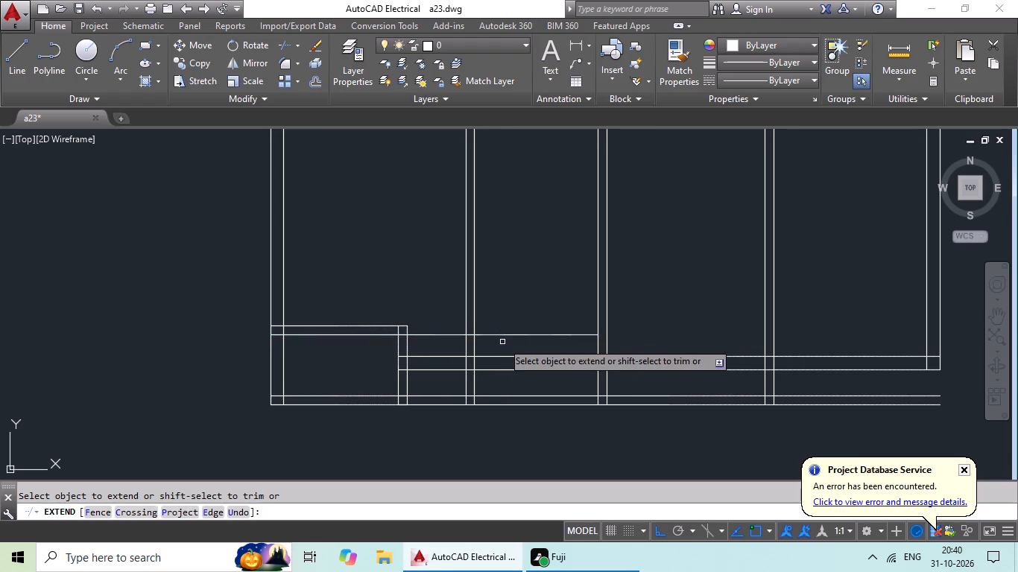
left_click(510, 337)
left_click_drag(534, 332, 546, 334)
left_click_drag(545, 343, 551, 342)
left_click(724, 336)
left_click(745, 334)
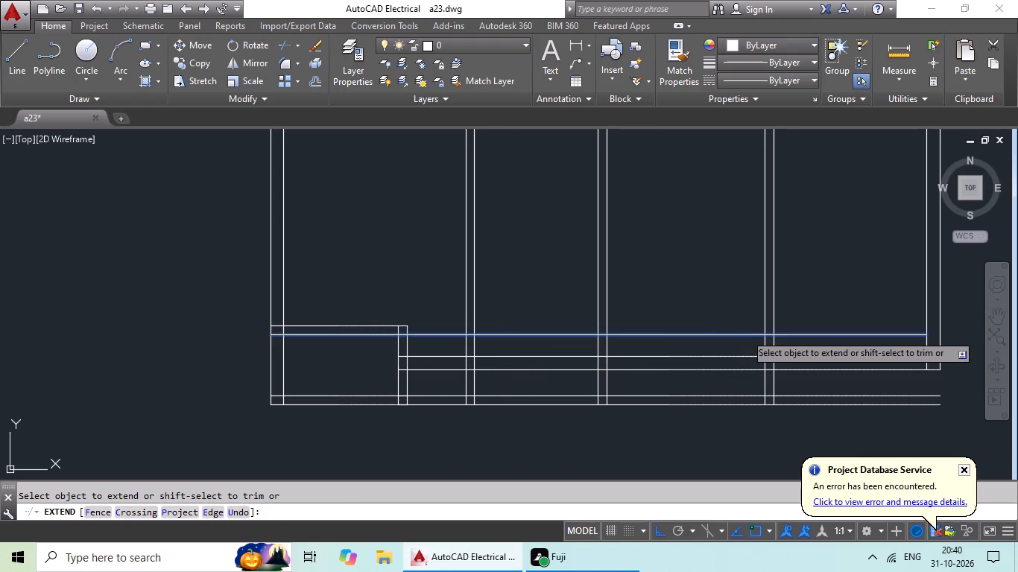
left_click(792, 333)
Extend the upper line of the projecting room's top wall across the partition walls to the right wall's outer line.
scroll(367, 327, "up", 2)
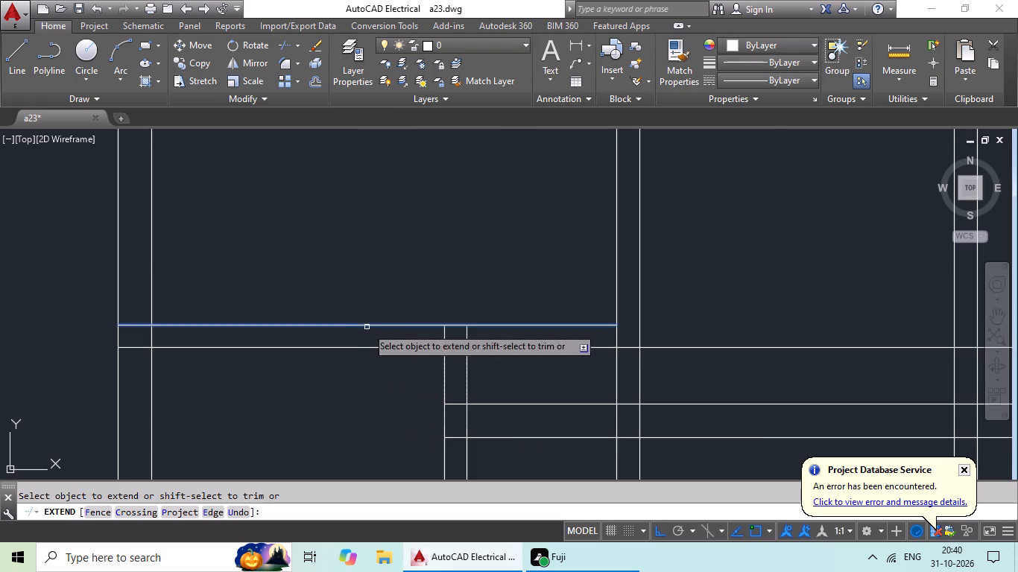
left_click(367, 327)
left_click(516, 326)
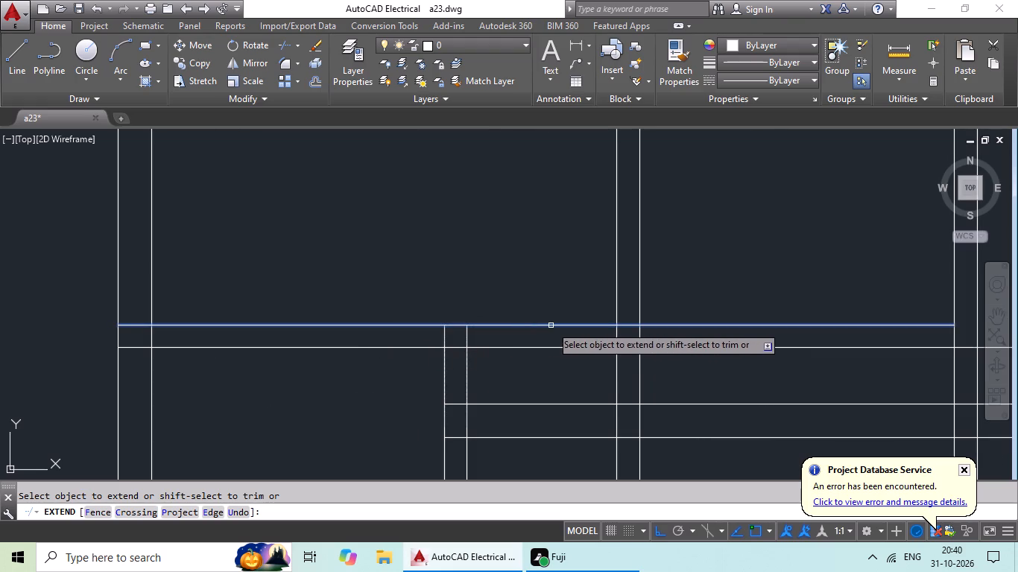
left_click(551, 325)
middle_click_drag(702, 310, 515, 311)
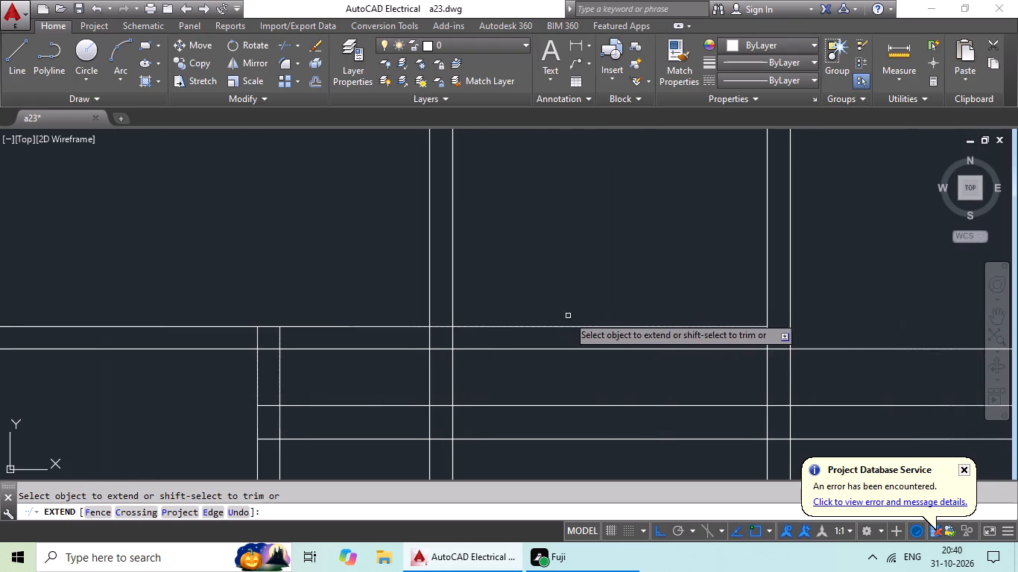
left_click(561, 328)
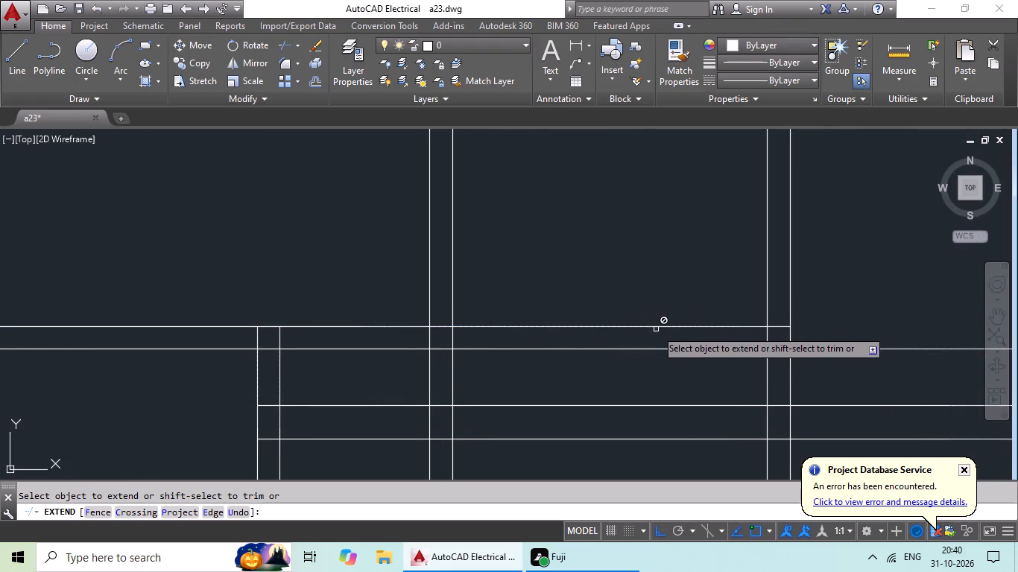
scroll(675, 329, "down", 2)
middle_click_drag(677, 328, 648, 329)
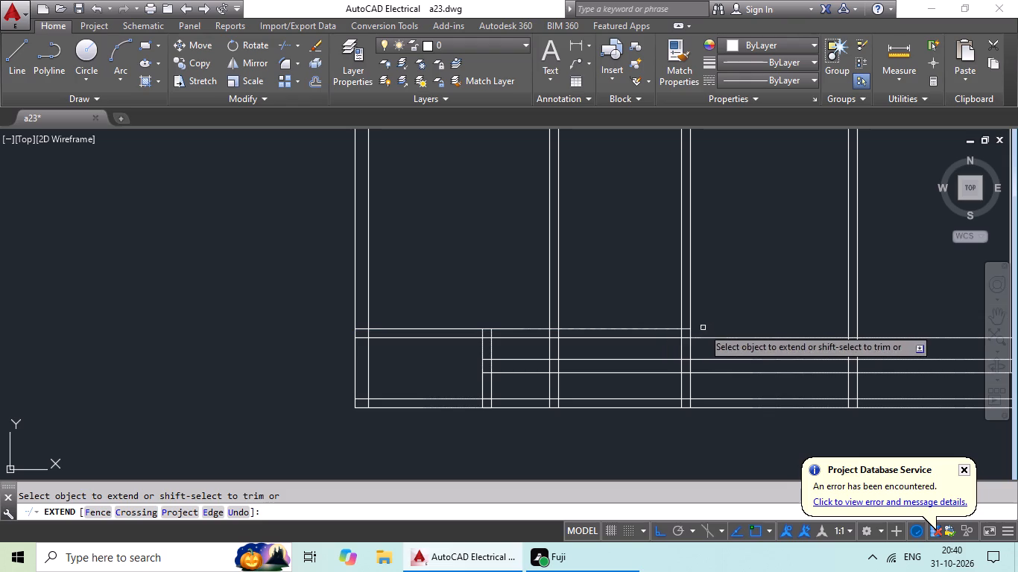
left_click(658, 328)
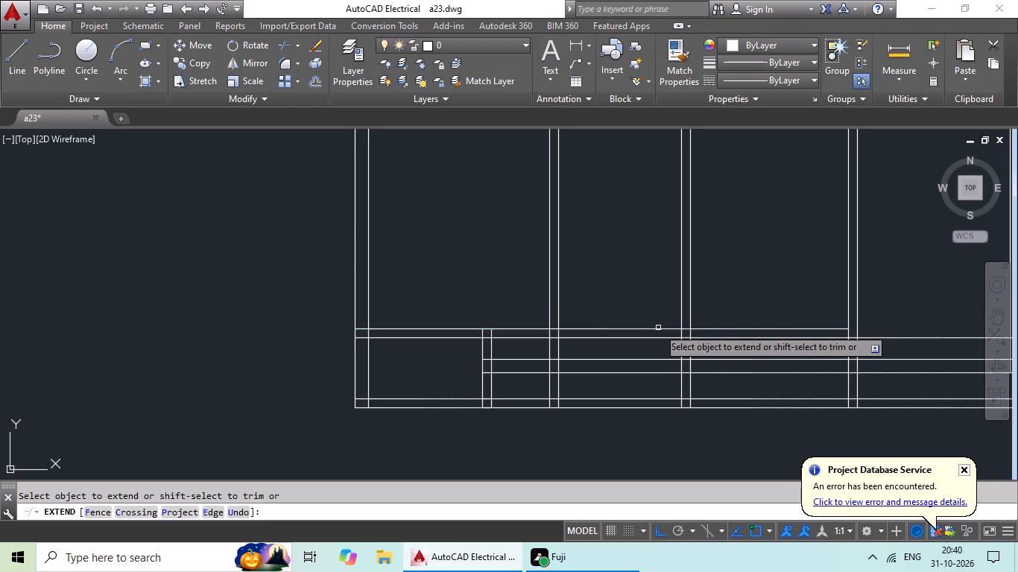
middle_click_drag(727, 334, 520, 328)
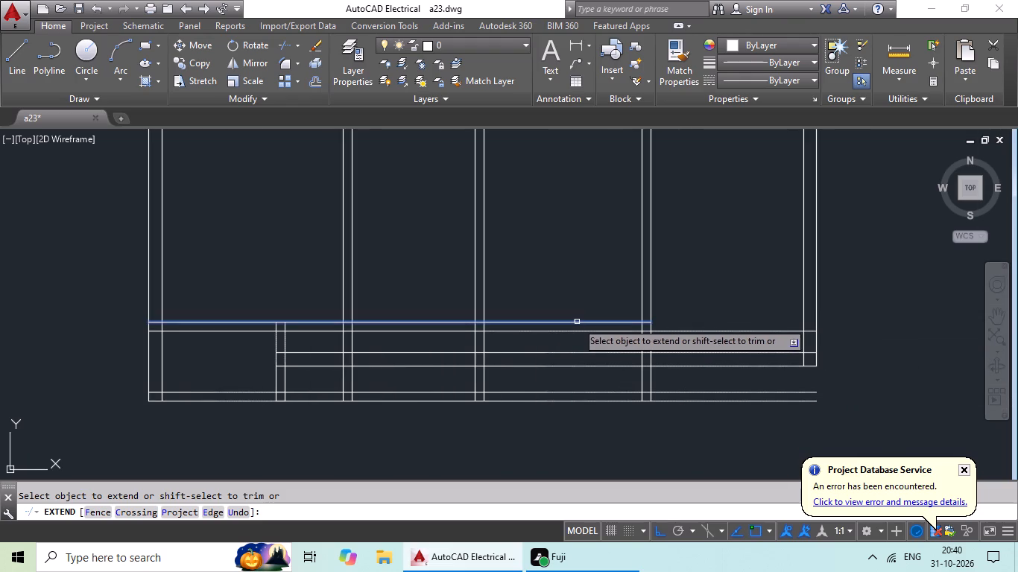
left_click(578, 321)
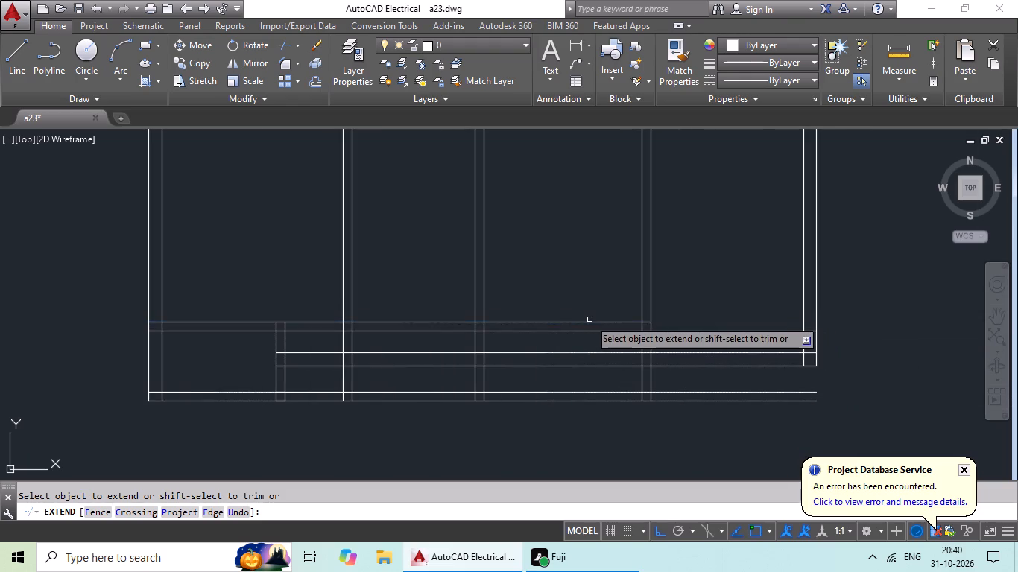
scroll(589, 320, "up", 3)
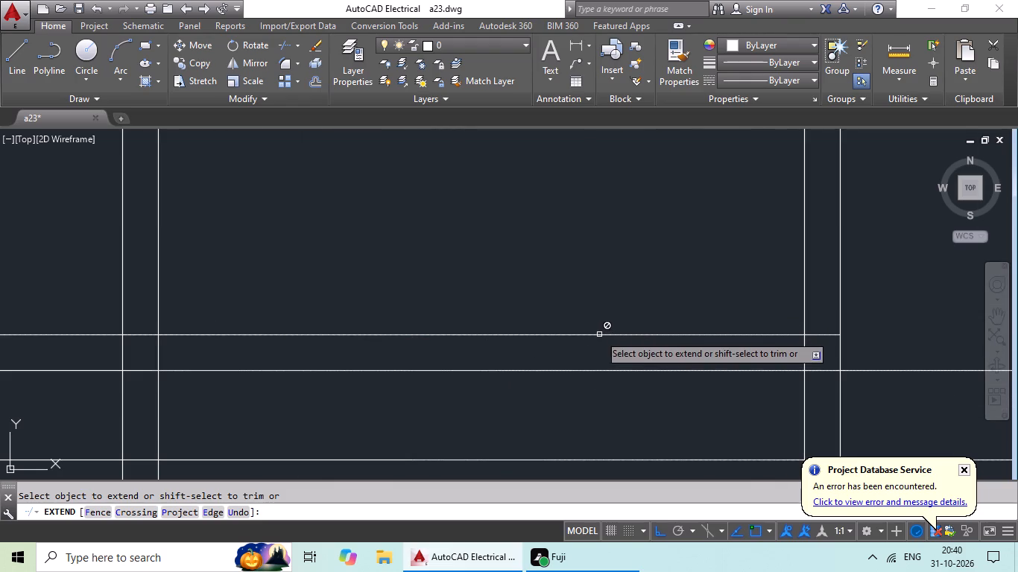
left_click(600, 334)
middle_click_drag(683, 347, 478, 337)
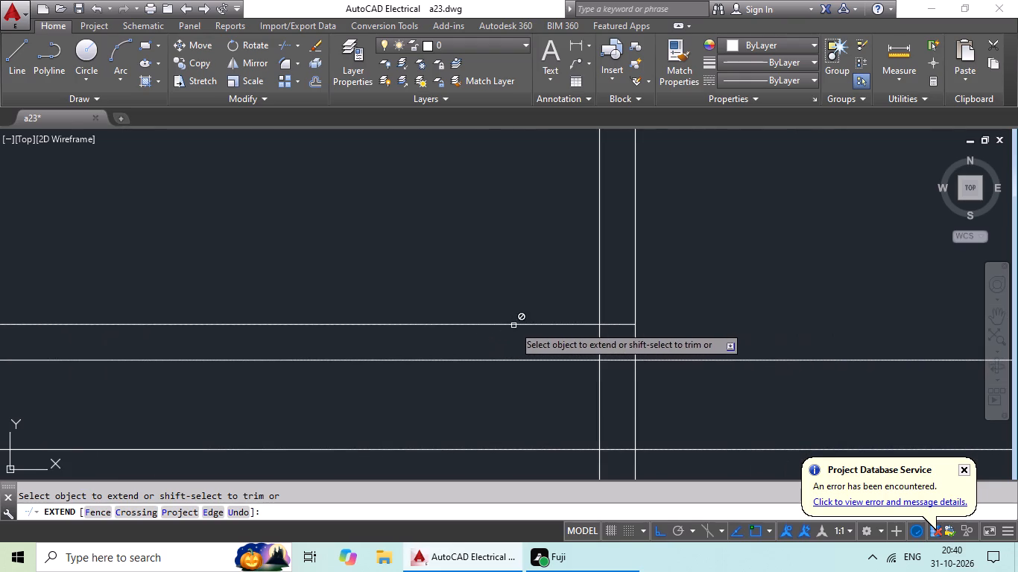
scroll(513, 325, "down", 3)
left_click(519, 323)
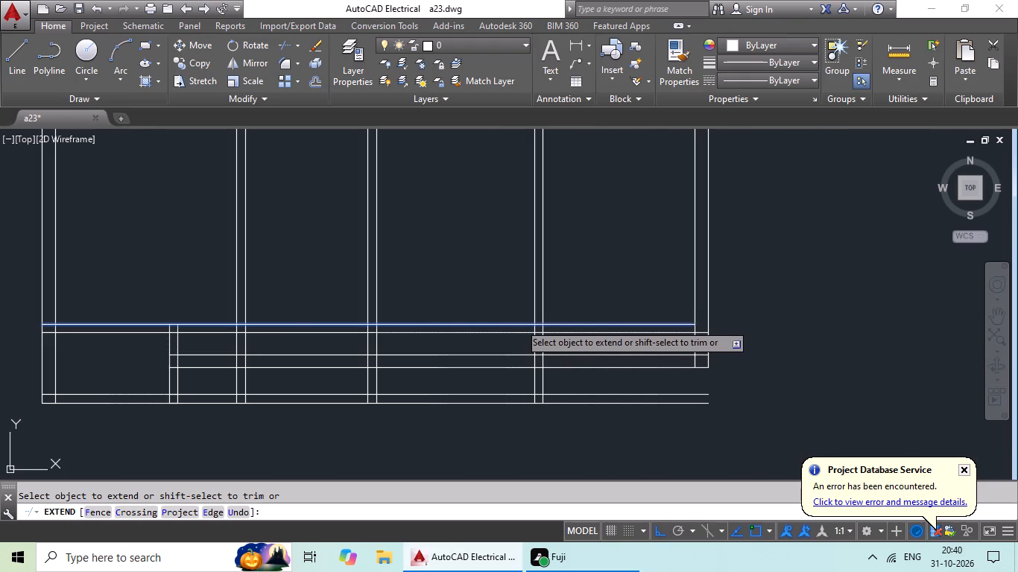
left_click(613, 322)
scroll(620, 363, "up", 2)
middle_click_drag(621, 363, 736, 305)
key("Escape")
key("Escape")
key("Escape")
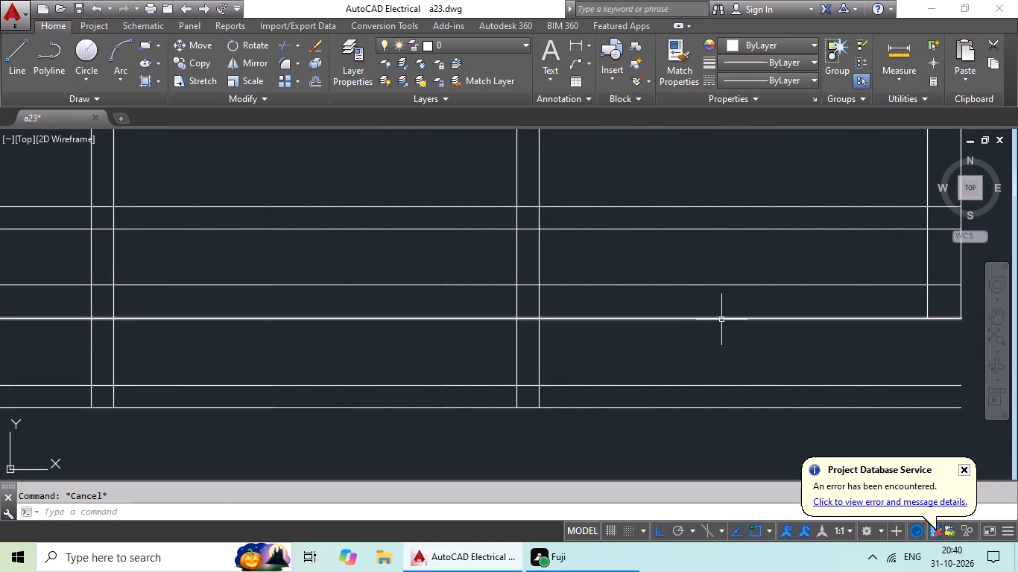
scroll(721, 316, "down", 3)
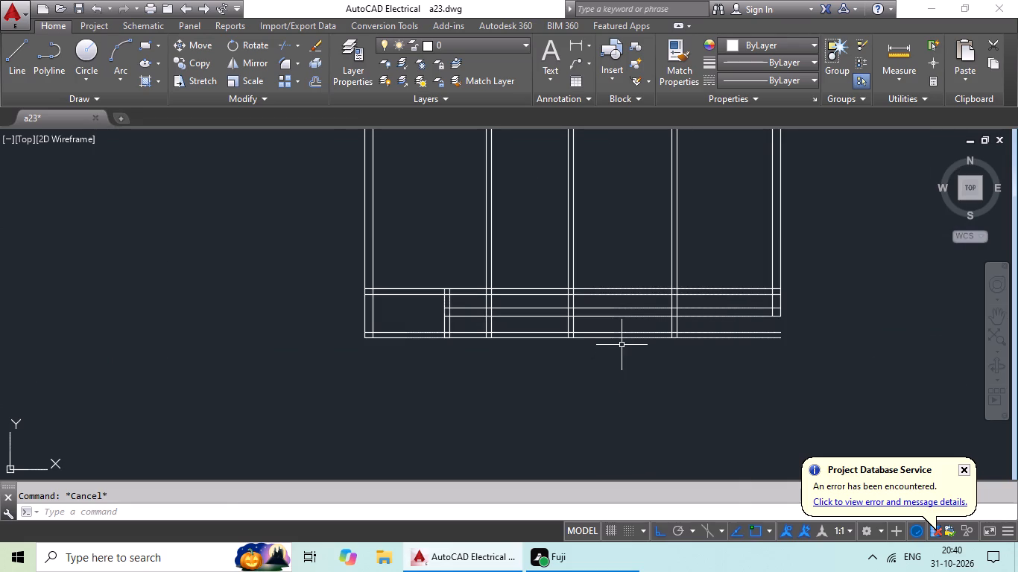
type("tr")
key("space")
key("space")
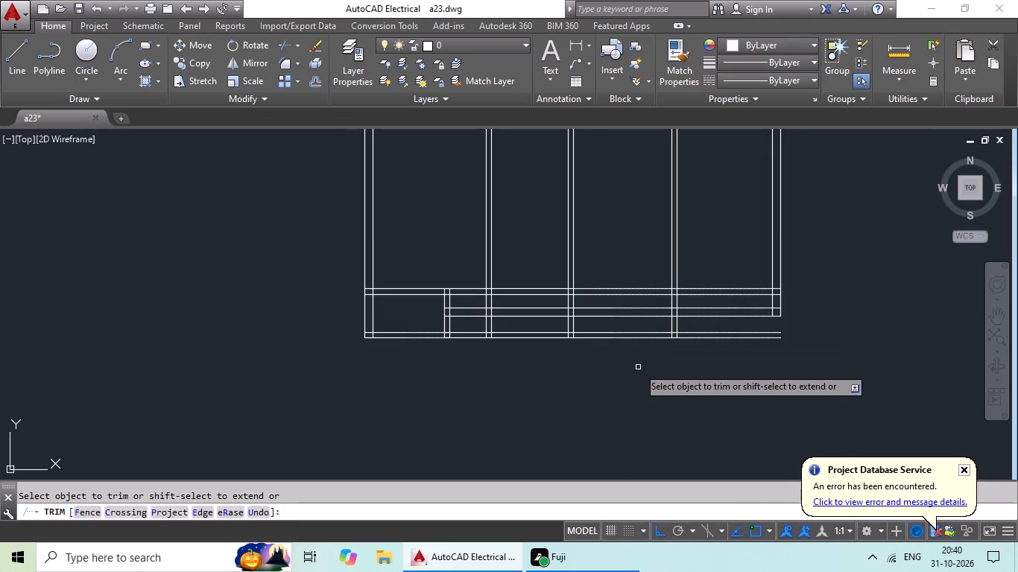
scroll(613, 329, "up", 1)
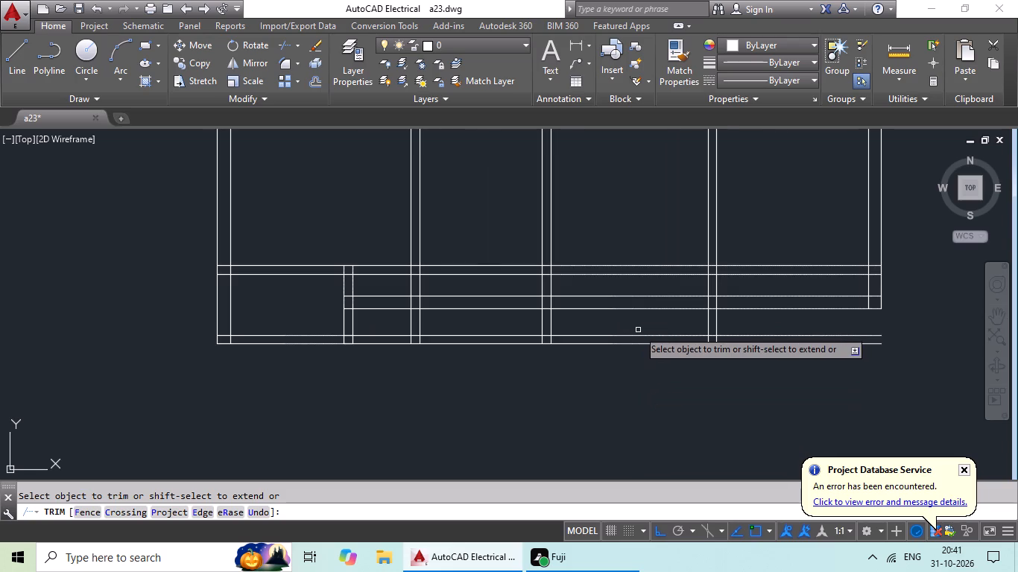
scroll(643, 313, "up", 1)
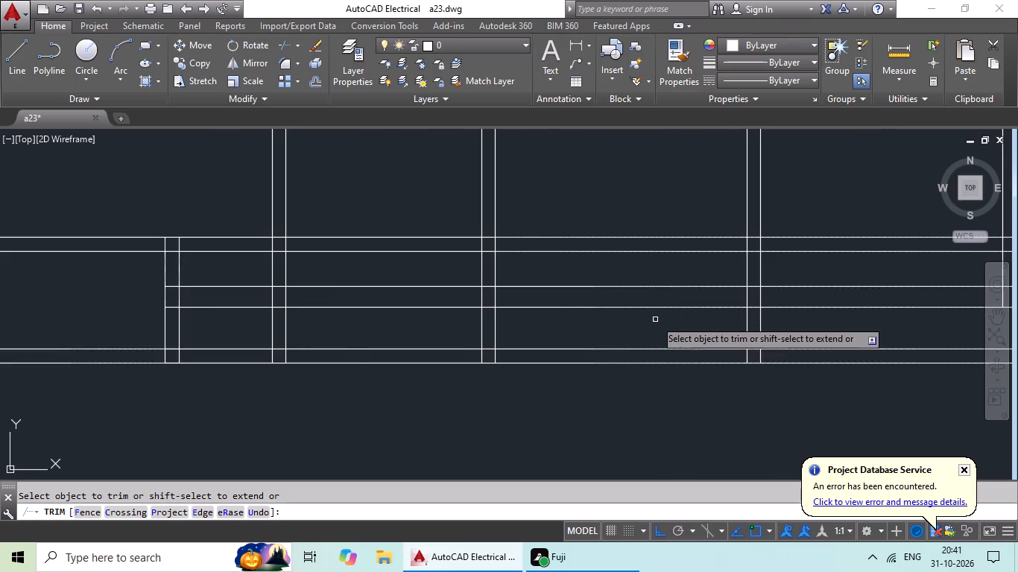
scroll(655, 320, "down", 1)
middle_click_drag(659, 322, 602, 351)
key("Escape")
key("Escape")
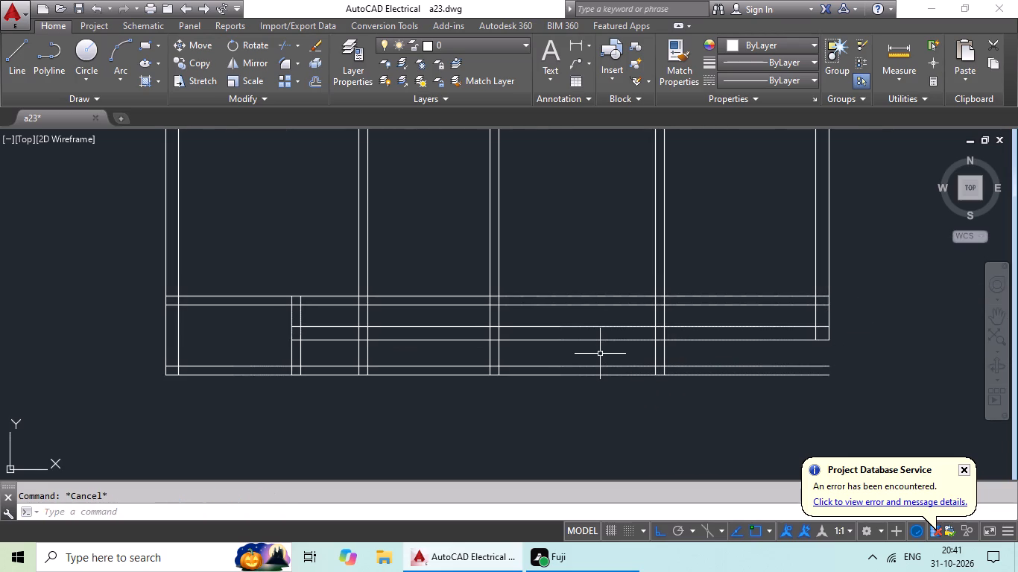
Offset the middle partition's right line 6'6" toward the right wall.
key("o")
key("Return")
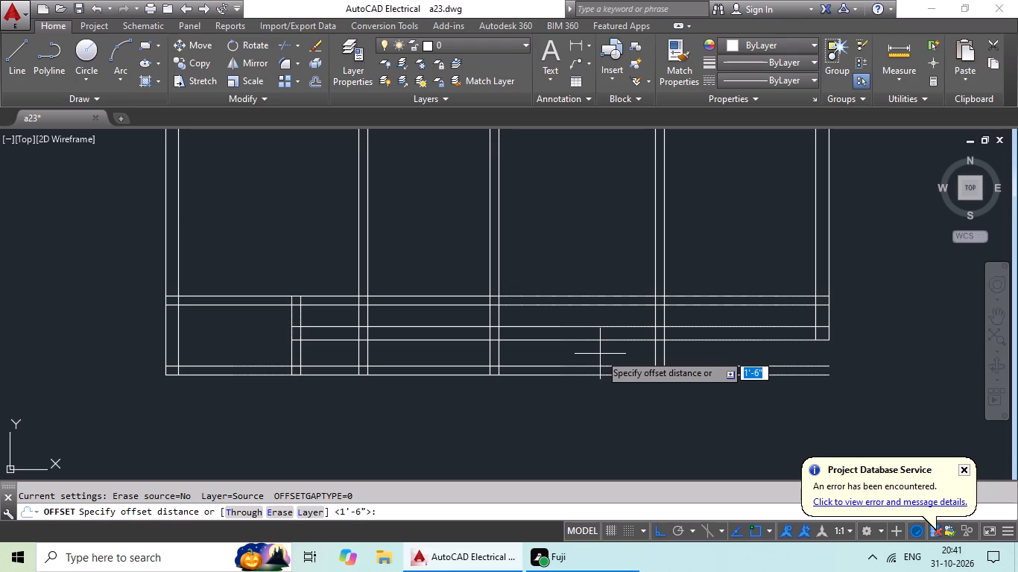
type("6'6\"")
key("Return")
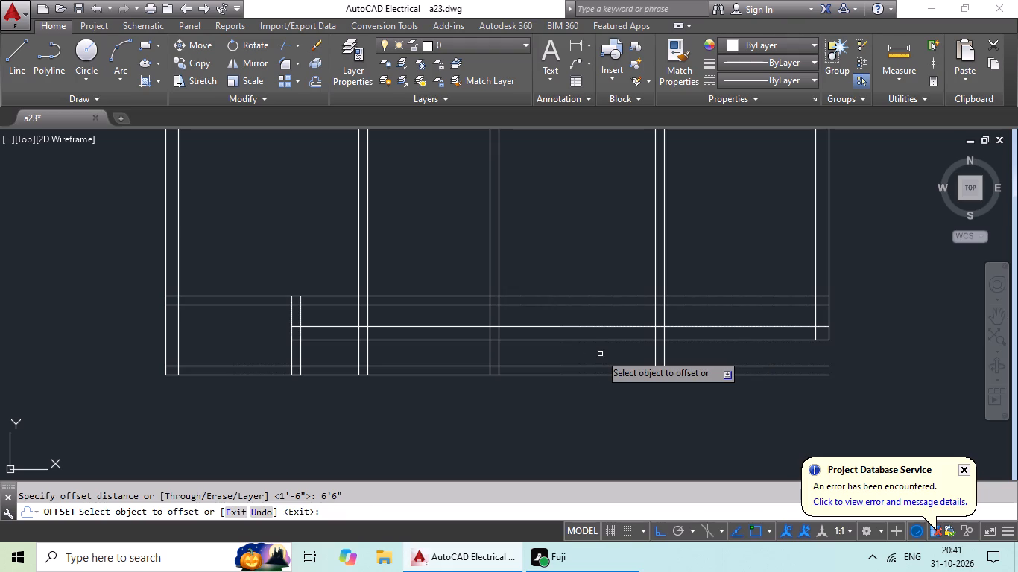
left_click(499, 313)
left_click(598, 314)
key("Escape")
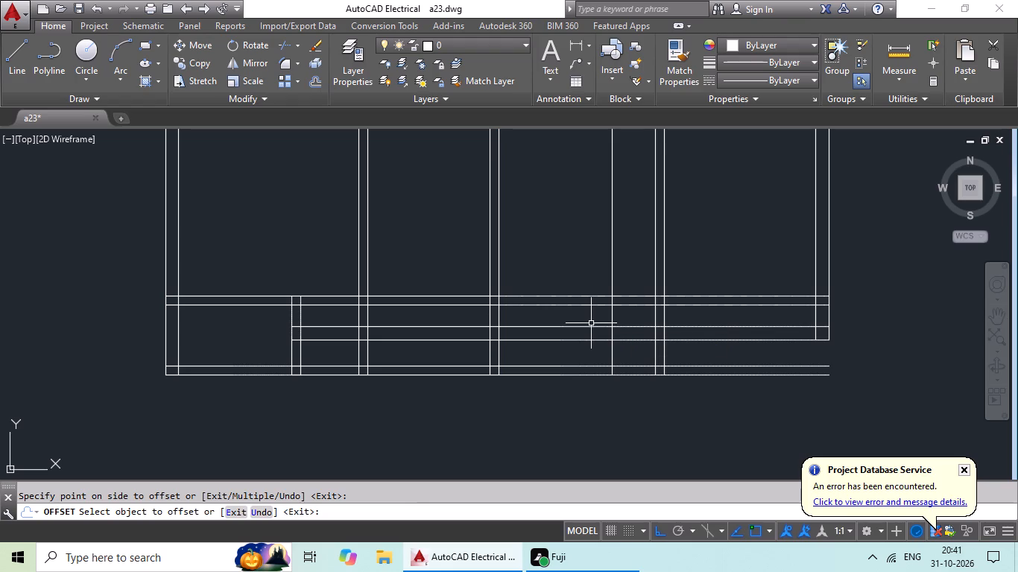
key("Escape")
key("Escape")
Offset the new vertical line 6" toward the right wall to make a wall pair.
key("o")
key("Return")
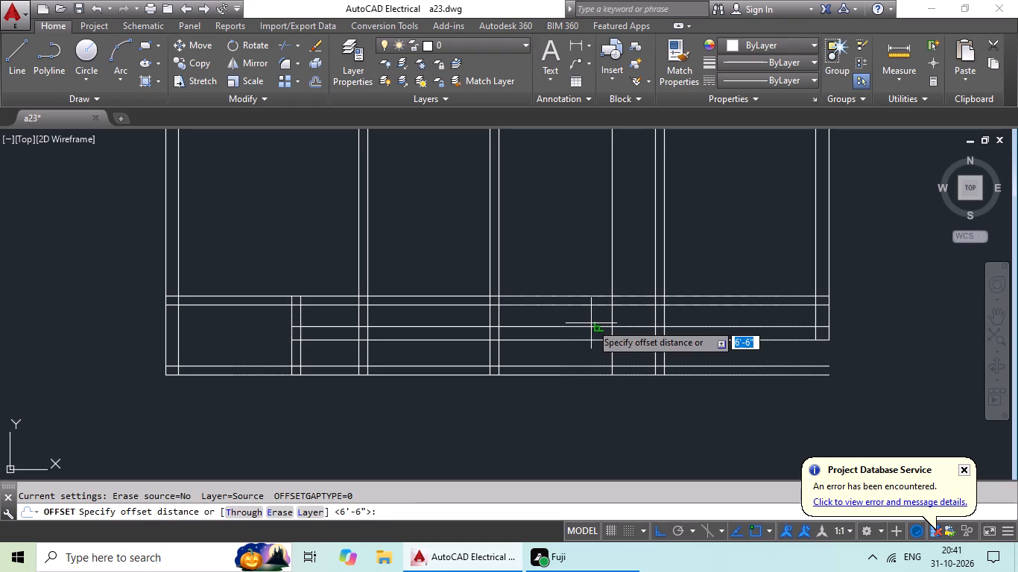
type("6\"")
key("Return")
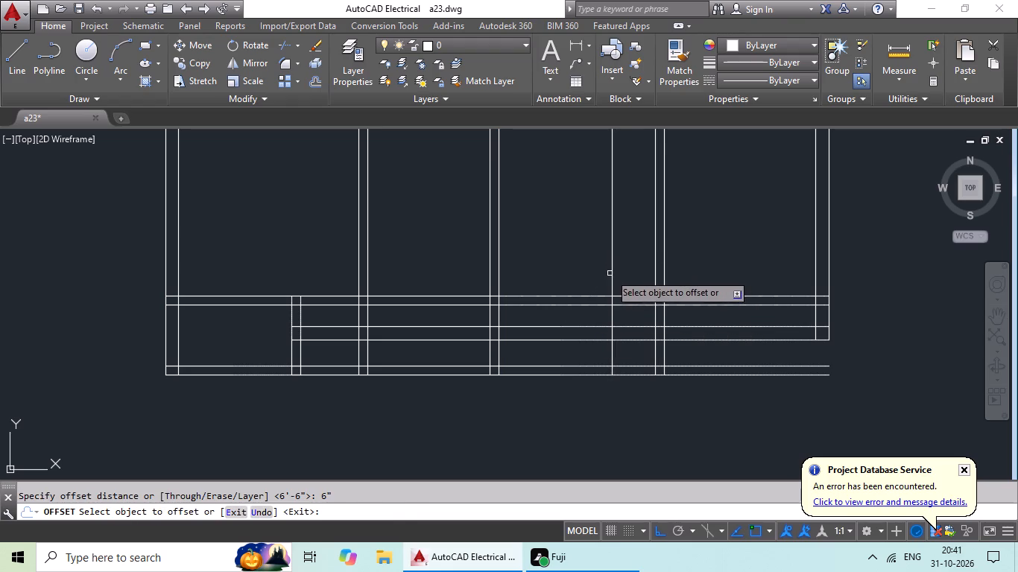
left_click(610, 273)
left_click(663, 261)
key("Escape")
key("Escape")
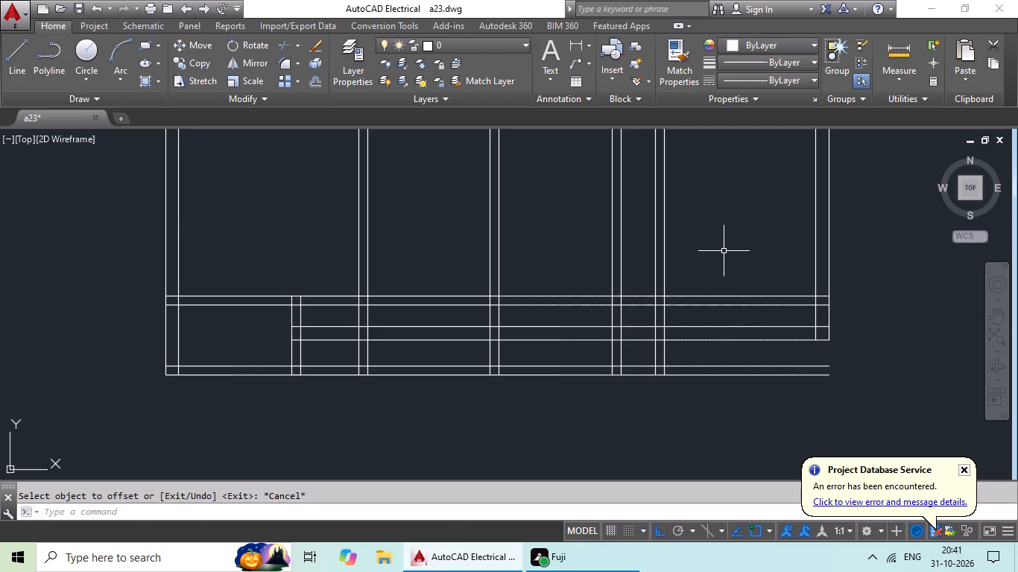
Trim the new 6" wall pair above the extended top wall of the projecting room.
key("t")
key("r")
key("space")
key("space")
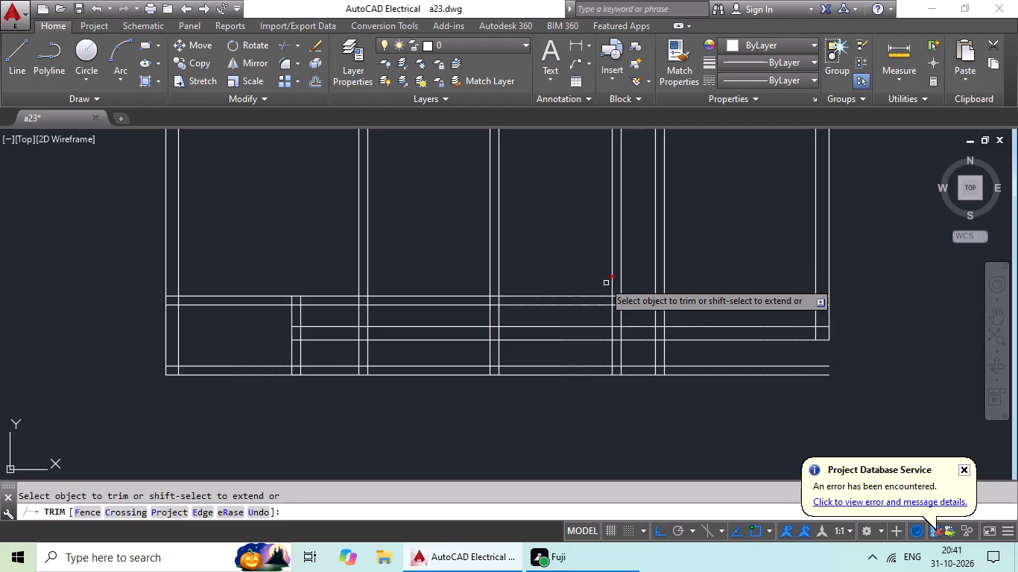
scroll(597, 276, "up", 4)
scroll(715, 279, "down", 3)
scroll(735, 282, "up", 1)
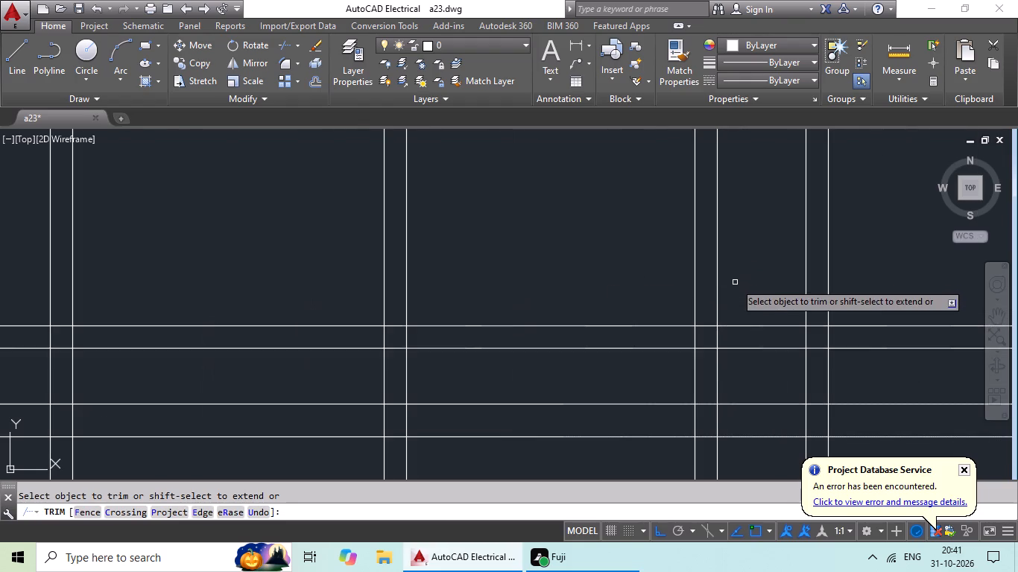
scroll(742, 278, "up", 1)
left_click_drag(753, 271, 652, 315)
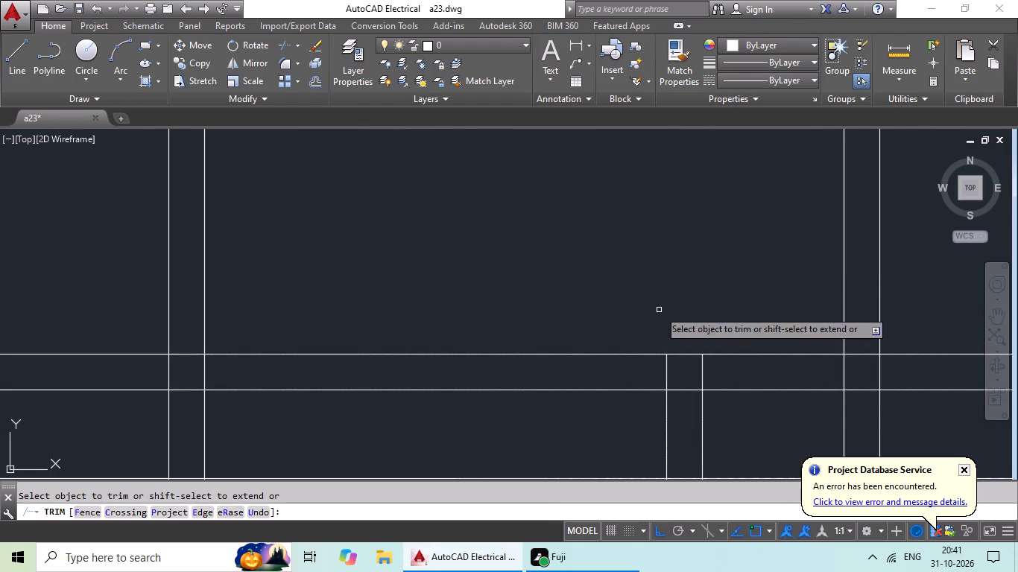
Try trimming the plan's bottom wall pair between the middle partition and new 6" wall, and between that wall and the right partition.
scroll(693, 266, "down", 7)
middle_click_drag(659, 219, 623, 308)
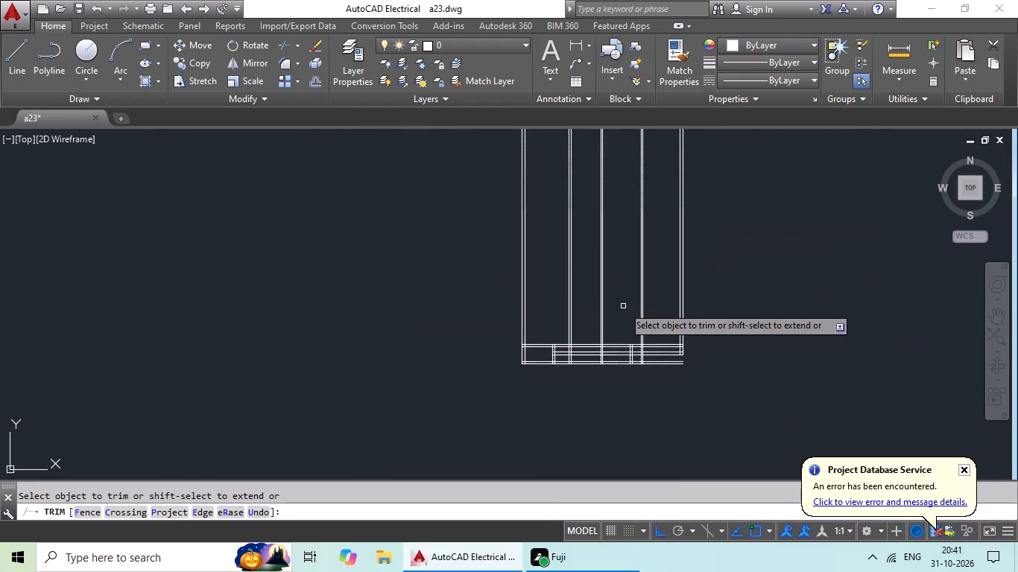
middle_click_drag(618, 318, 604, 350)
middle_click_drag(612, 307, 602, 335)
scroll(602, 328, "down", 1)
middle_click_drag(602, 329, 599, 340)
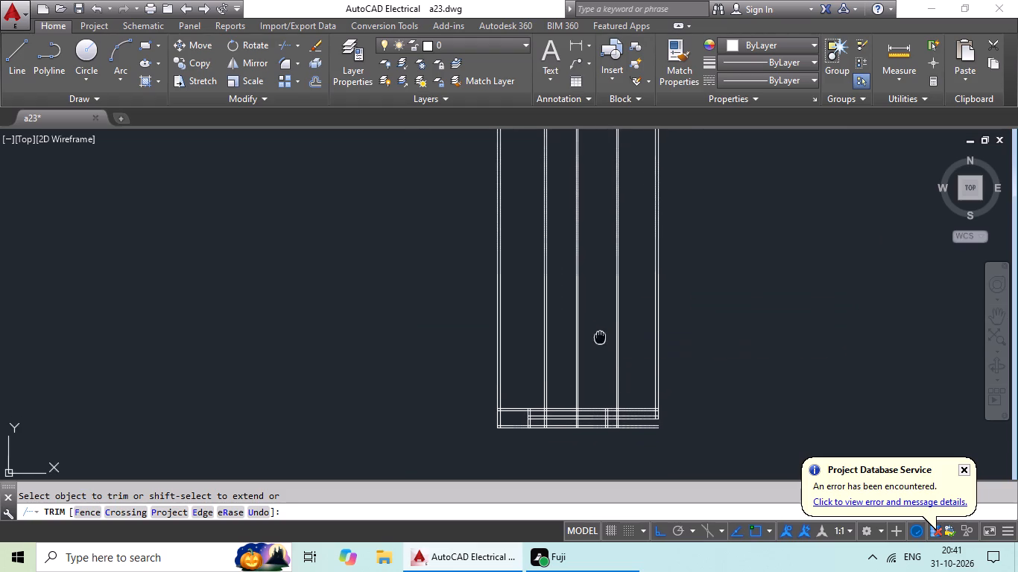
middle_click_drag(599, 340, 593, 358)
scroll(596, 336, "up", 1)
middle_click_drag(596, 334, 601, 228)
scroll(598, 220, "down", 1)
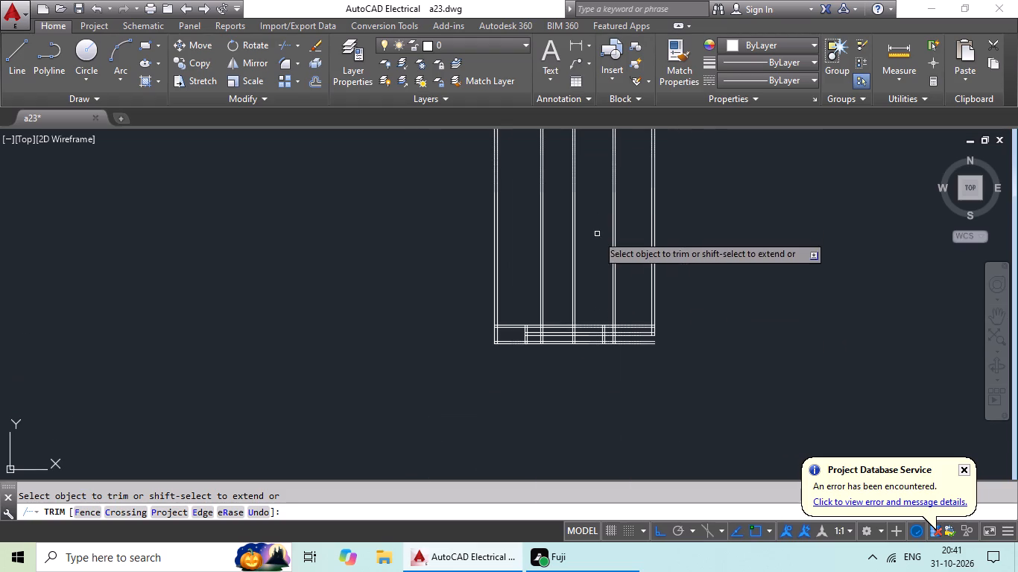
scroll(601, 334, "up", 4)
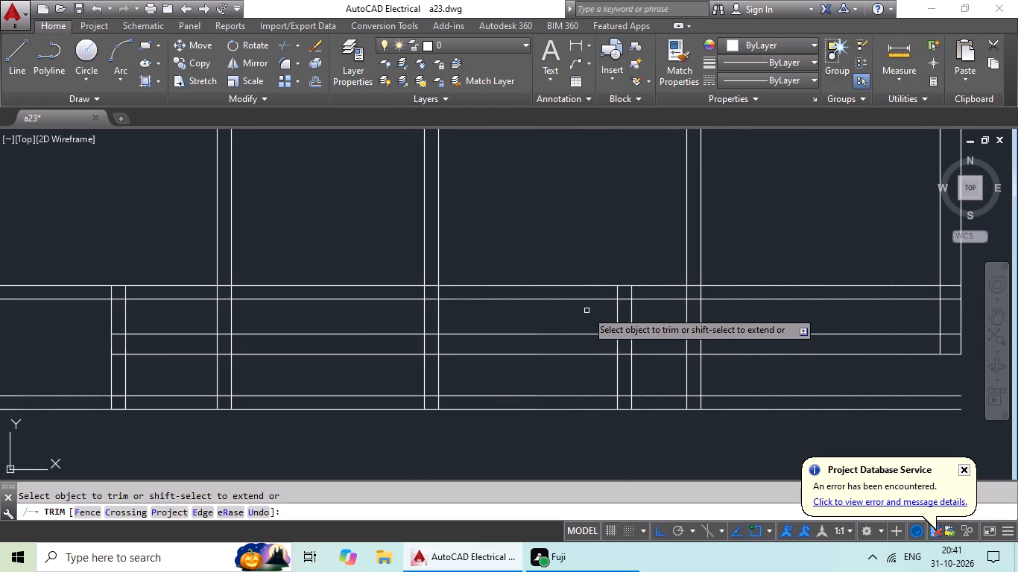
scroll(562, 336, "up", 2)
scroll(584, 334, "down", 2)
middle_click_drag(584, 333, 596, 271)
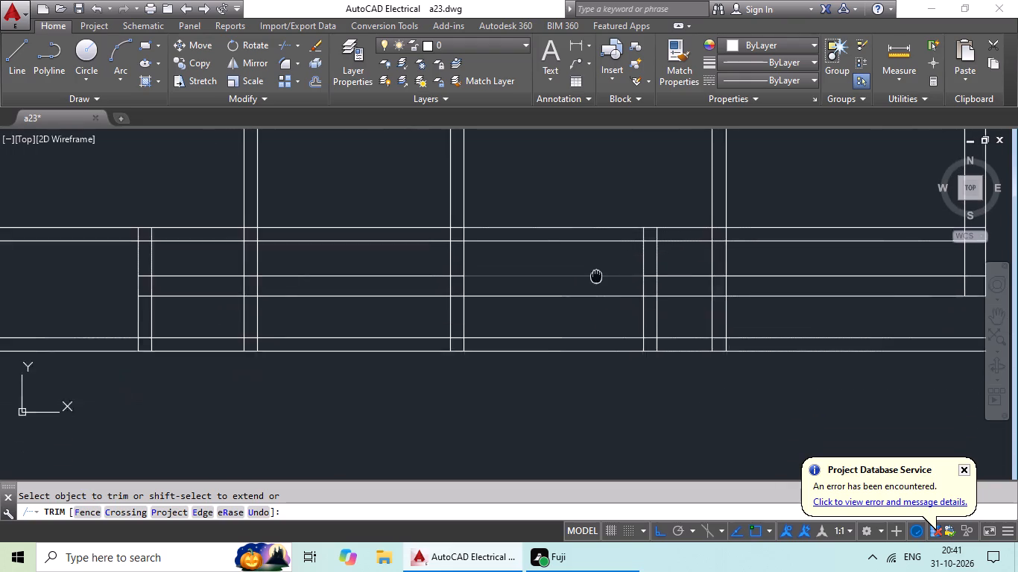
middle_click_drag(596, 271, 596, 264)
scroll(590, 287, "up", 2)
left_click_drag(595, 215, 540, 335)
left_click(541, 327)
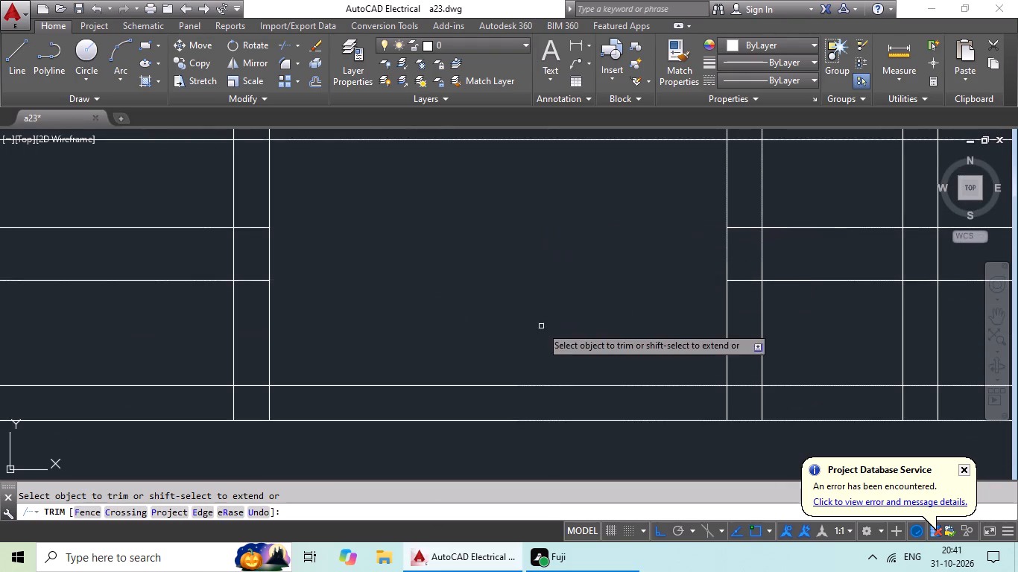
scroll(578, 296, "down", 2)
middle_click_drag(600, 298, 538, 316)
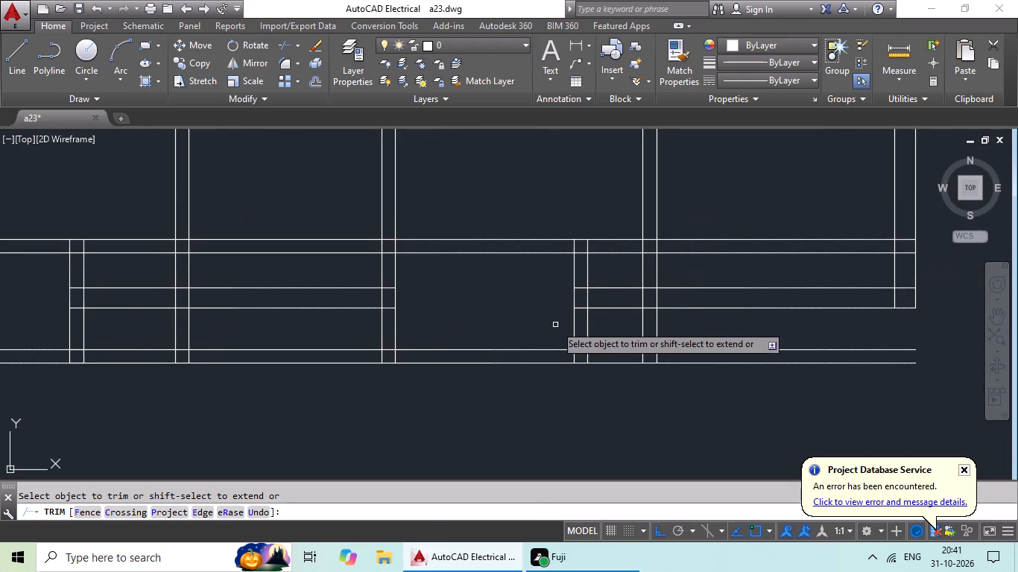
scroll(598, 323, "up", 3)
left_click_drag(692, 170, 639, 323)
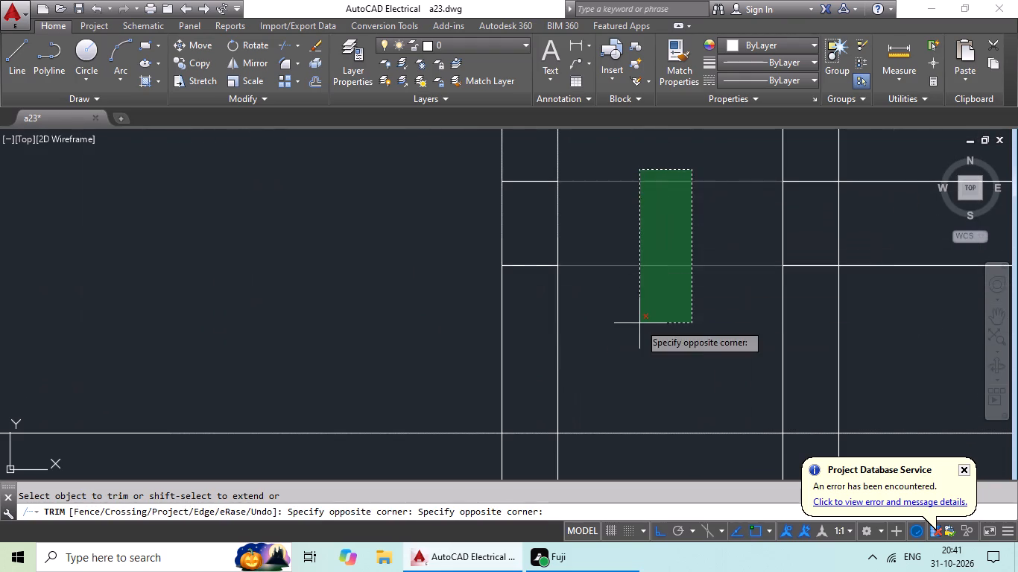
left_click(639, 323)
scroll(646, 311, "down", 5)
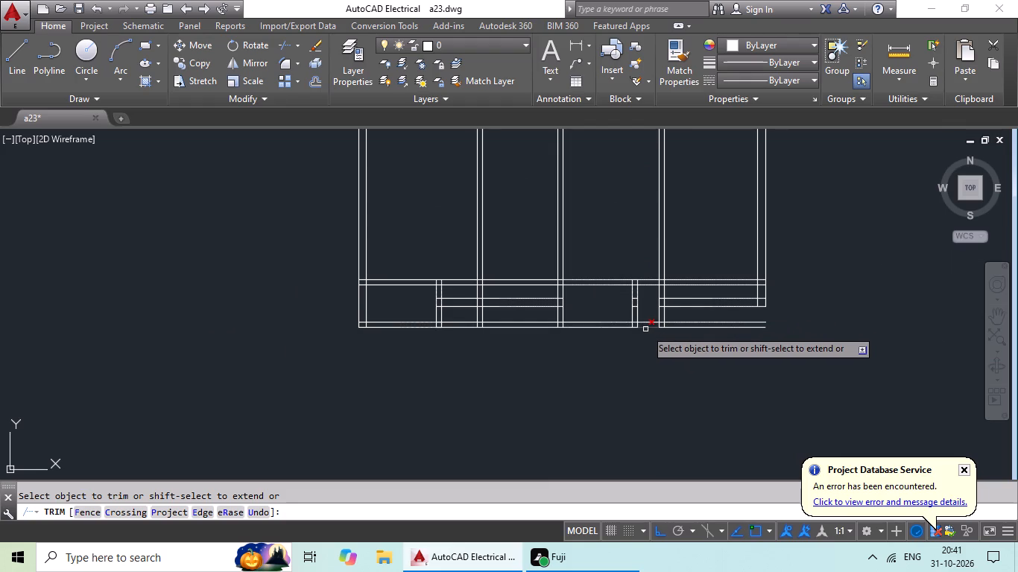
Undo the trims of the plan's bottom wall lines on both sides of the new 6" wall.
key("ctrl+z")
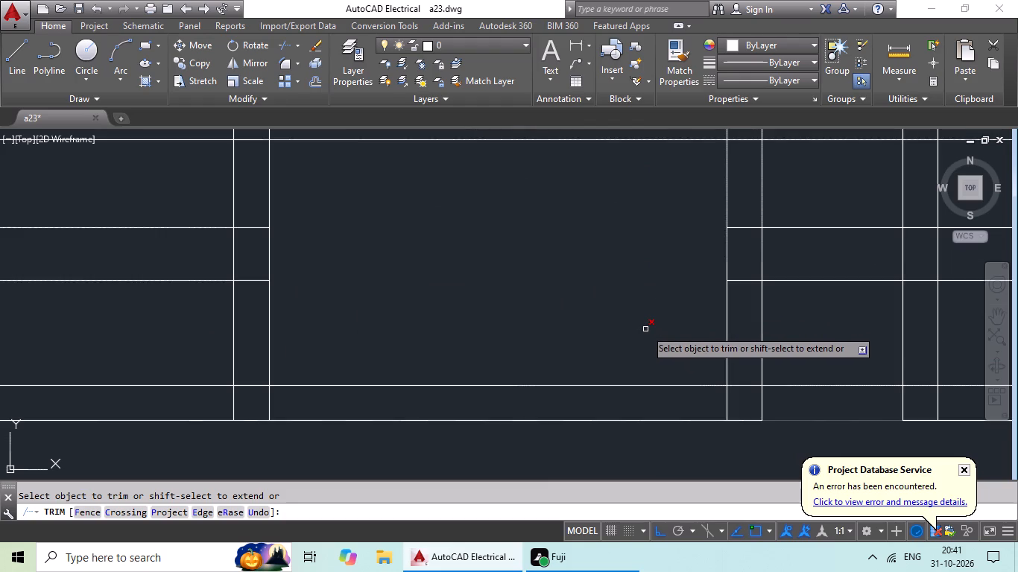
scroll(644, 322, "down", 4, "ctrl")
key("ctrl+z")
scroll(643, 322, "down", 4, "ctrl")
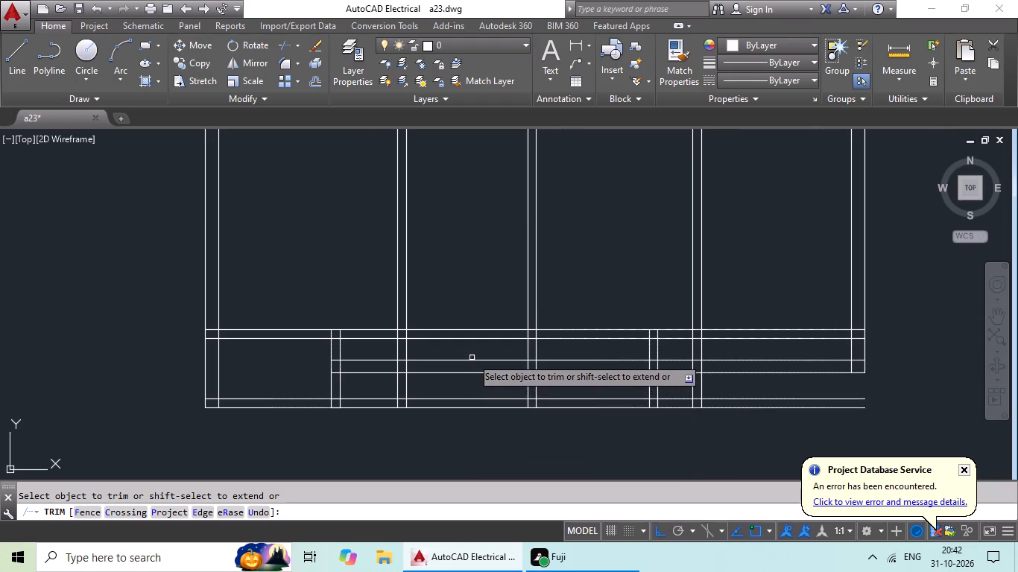
Trim the extended top wall pair of the projecting room from the room's right wall to the middle partition, leaving the left partition crossing.
scroll(472, 357, "up", 1)
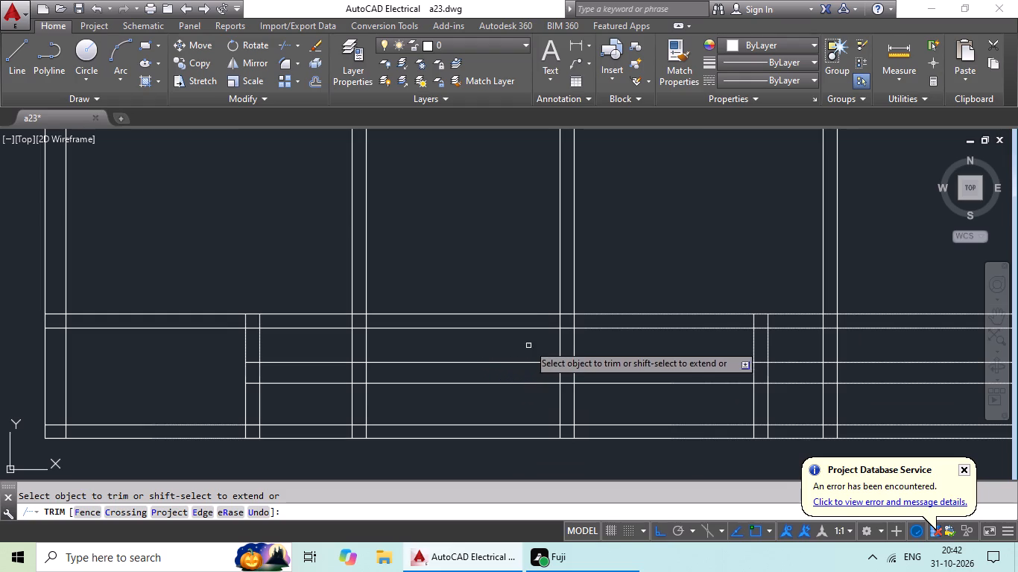
scroll(527, 301, "up", 1)
left_click_drag(562, 232, 458, 358)
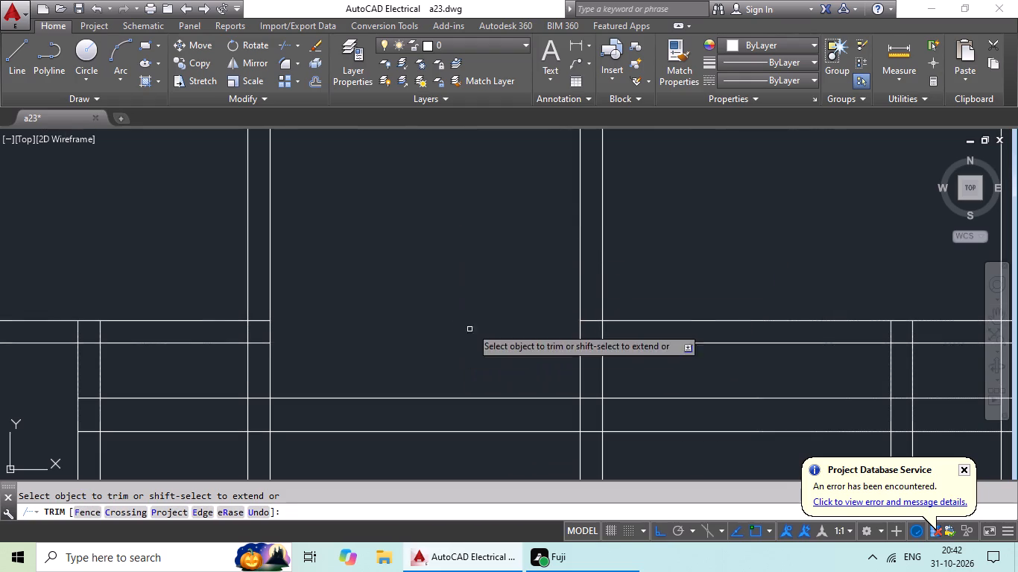
scroll(475, 312, "down", 2)
middle_click_drag(475, 311, 469, 344)
scroll(358, 346, "up", 3)
left_click_drag(368, 311, 321, 433)
left_click_drag(321, 433, 325, 419)
Trim the extended top wall pair of the projecting room between the right partition and the plan's right wall.
scroll(388, 354, "down", 4)
middle_click_drag(566, 347, 471, 366)
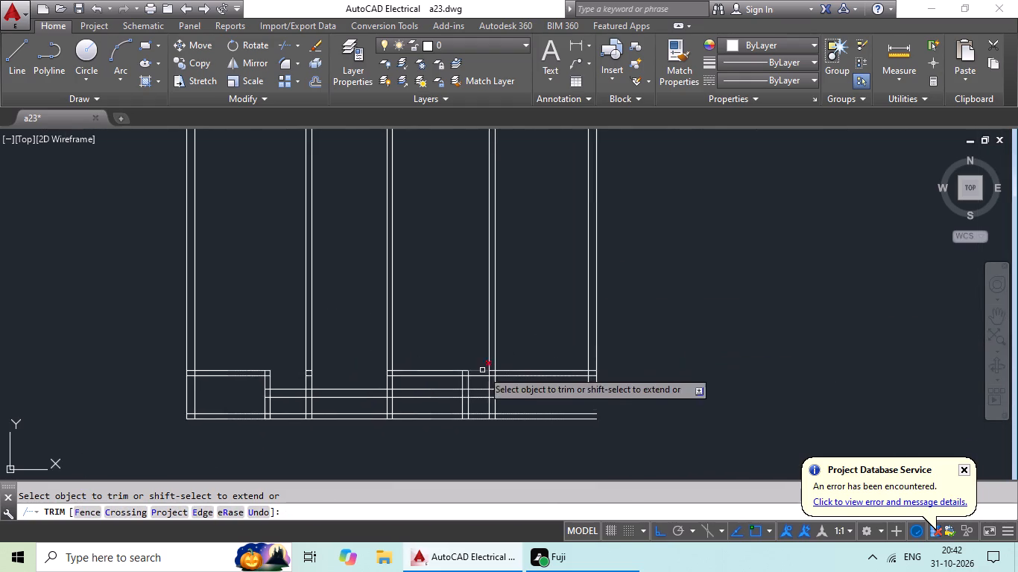
scroll(516, 377, "up", 3)
left_click_drag(581, 320, 527, 414)
left_click_drag(528, 412, 534, 402)
Trim the extended bottom wall pair of the projecting room beyond the right partition.
scroll(572, 358, "down", 2)
middle_click_drag(582, 343, 589, 332)
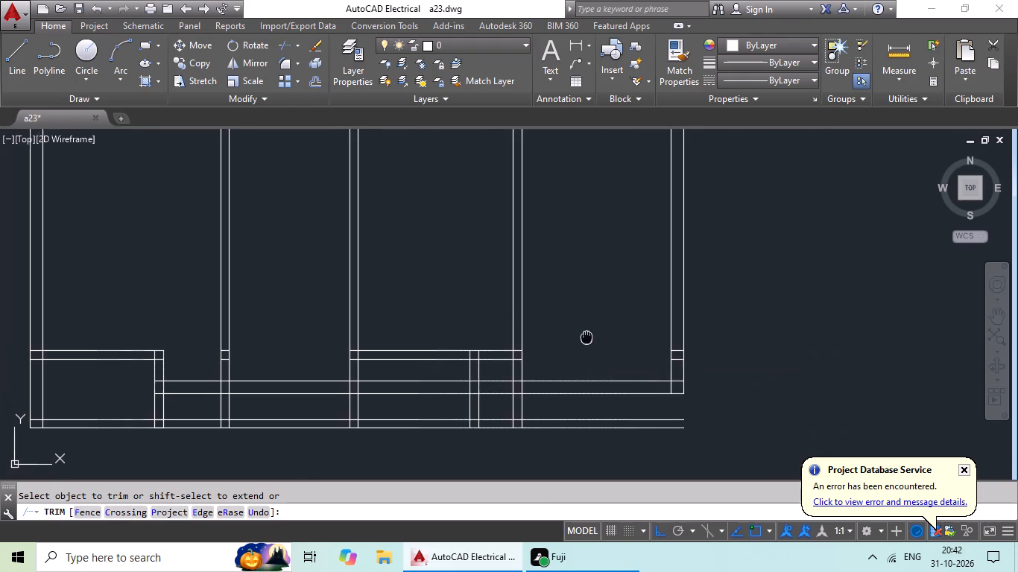
middle_click_drag(589, 332, 595, 304)
scroll(608, 388, "up", 1)
left_click_drag(666, 365, 607, 441)
left_click(606, 442)
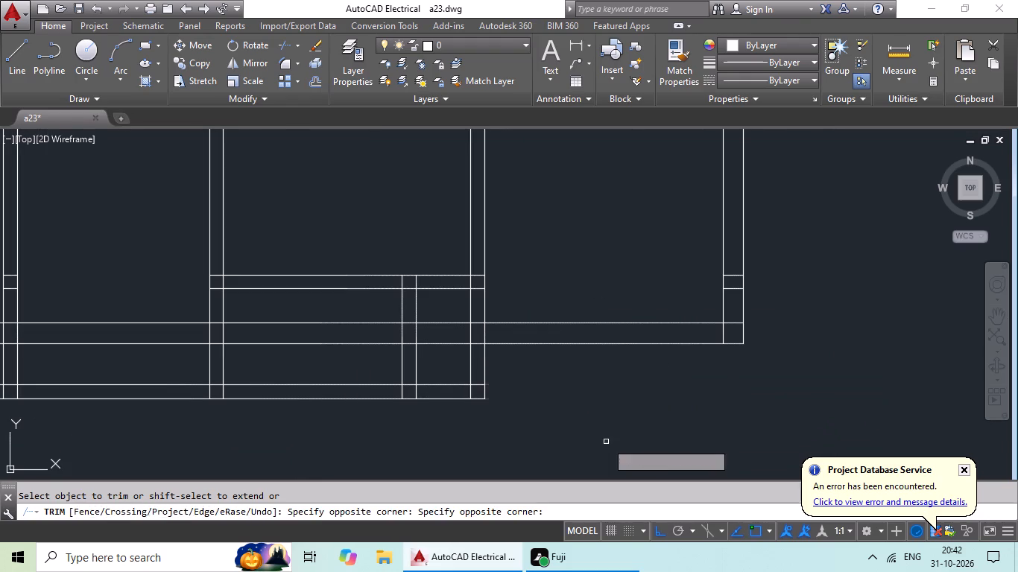
Trim the projecting room's extended top wall pair between the new 6" wall and the right partition.
scroll(440, 284, "up", 2)
left_click_drag(456, 200, 431, 319)
Trim the right partition pair between the plan's bottom wall and the projecting room's extended bottom wall.
scroll(450, 291, "down", 2)
scroll(525, 377, "down", 1)
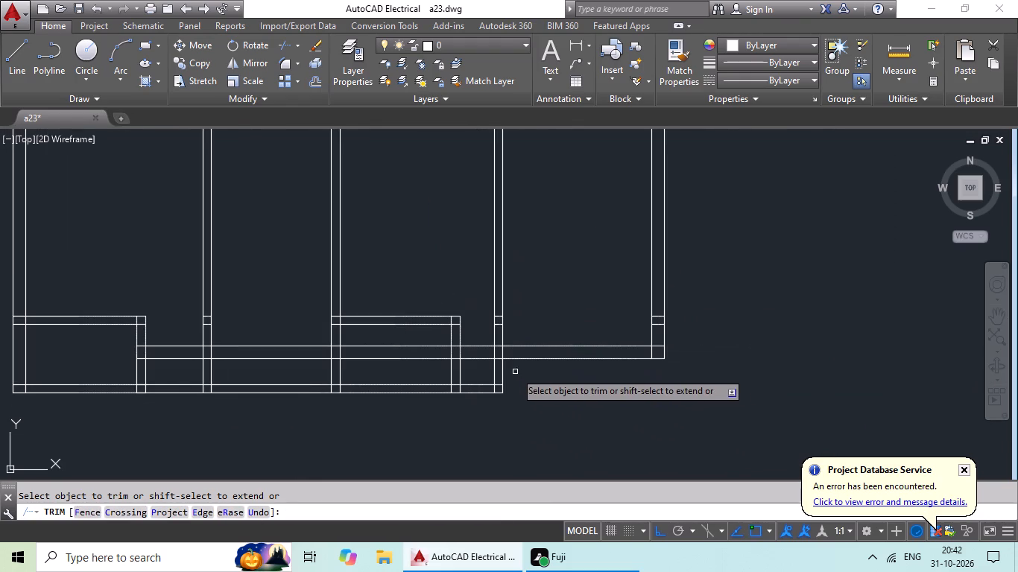
middle_click_drag(513, 369, 552, 353)
scroll(528, 355, "up", 1)
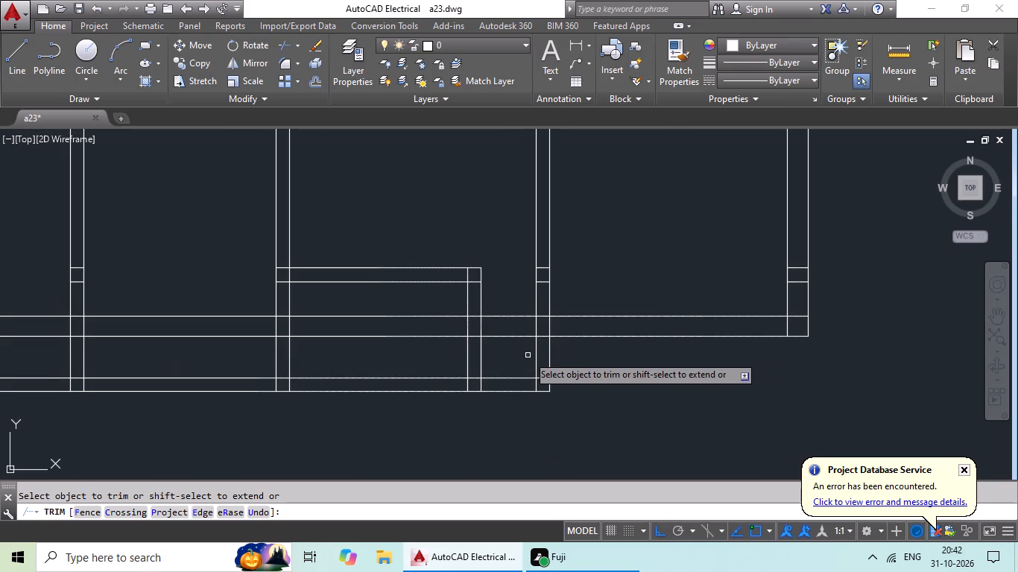
scroll(528, 355, "down", 1)
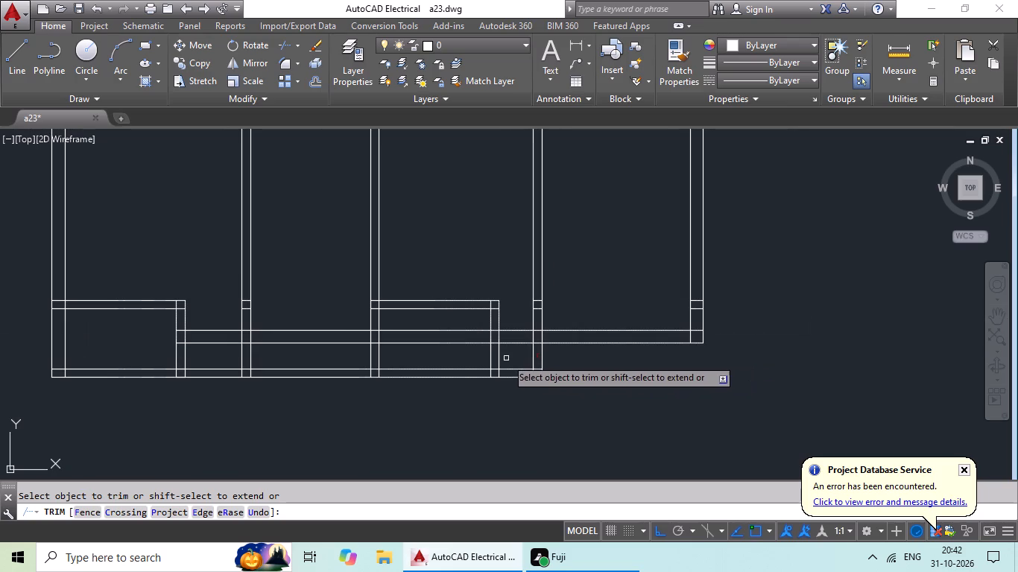
scroll(545, 351, "up", 2)
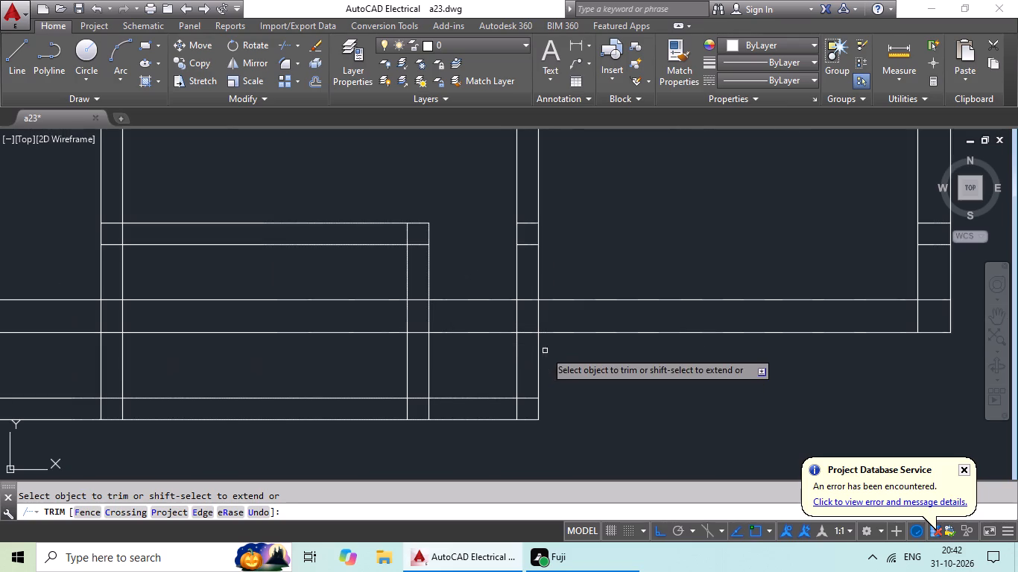
left_click_drag(593, 348, 480, 376)
left_click(480, 377)
Trim the projecting room's extended bottom wall pair between the new 6" wall and right partition, and between the left and middle partitions.
left_click_drag(488, 366, 455, 442)
left_click(455, 440)
scroll(470, 418, "down", 1)
middle_click_drag(471, 417, 601, 387)
middle_click_drag(297, 344, 443, 315)
scroll(417, 353, "up", 2)
left_click_drag(446, 309, 384, 413)
left_click(384, 410)
scroll(420, 386, "down", 2)
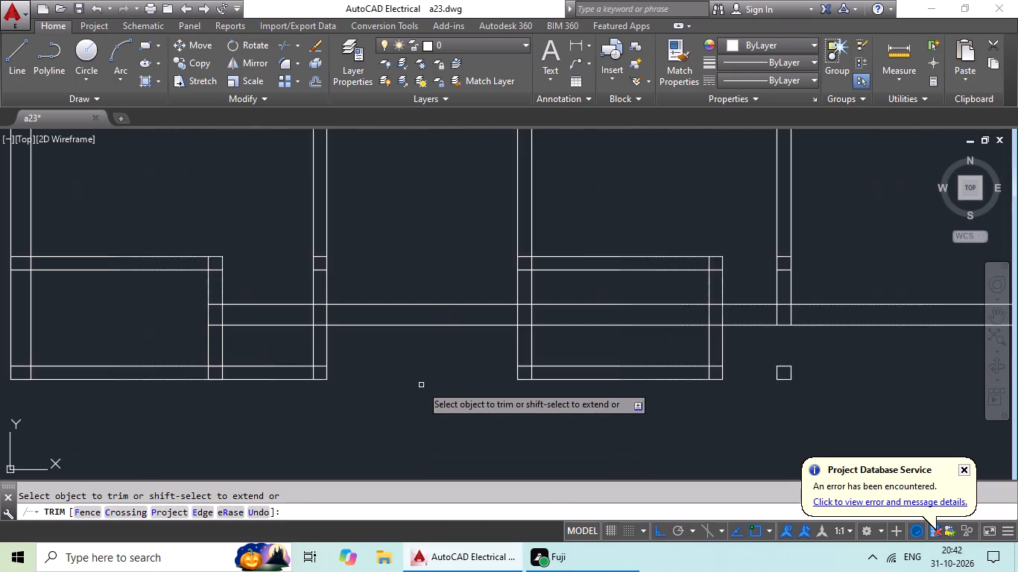
Trim the left projecting room's bottom wall pair up to the left partition, and that partition pair below the plan's bottom wall.
middle_click_drag(423, 383, 550, 377)
scroll(440, 339, "up", 2)
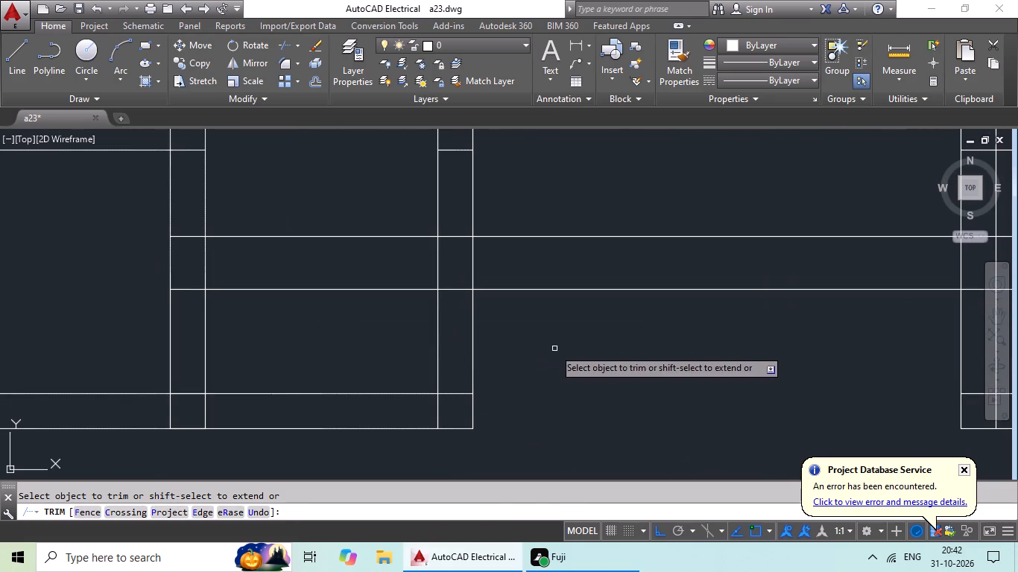
left_click_drag(323, 352, 291, 434)
left_click(291, 434)
left_click_drag(548, 355, 346, 387)
left_click(347, 387)
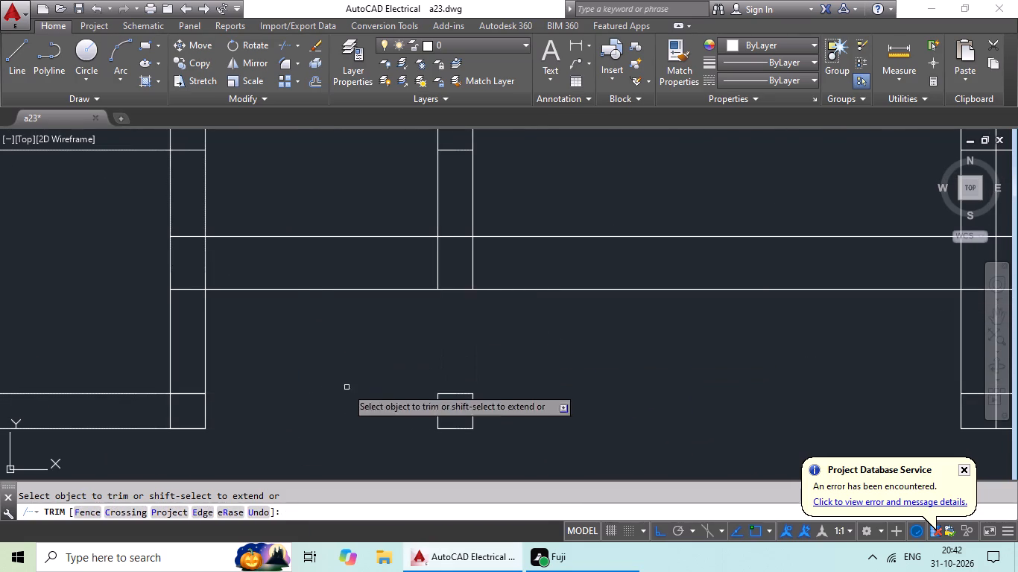
Trim the plan's bottom wall pair where it crosses the interior of the second projecting room.
scroll(511, 370, "down", 2)
middle_click_drag(522, 369, 502, 414)
middle_click_drag(616, 327, 551, 392)
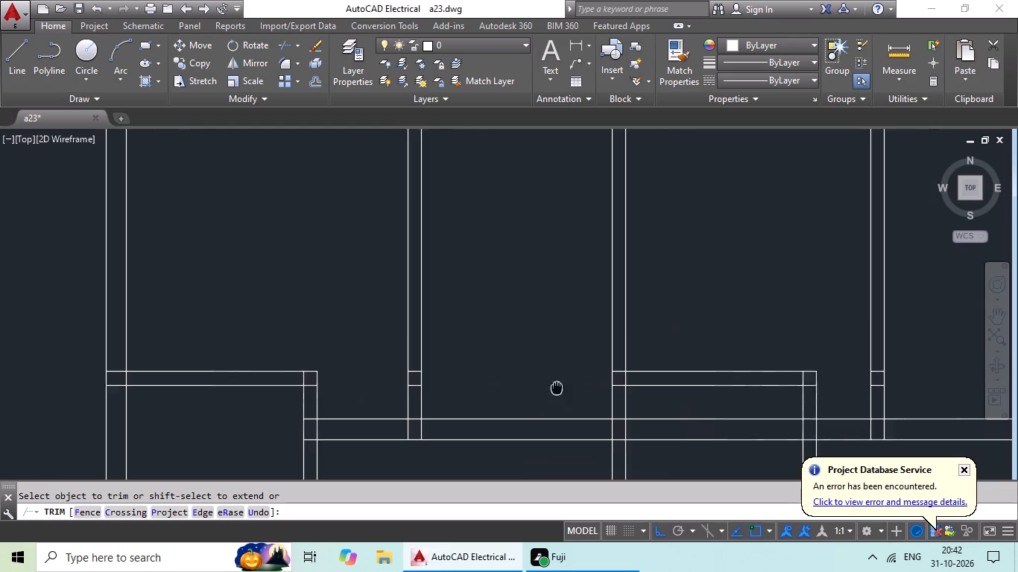
middle_click_drag(551, 392, 546, 395)
scroll(622, 367, "down", 4)
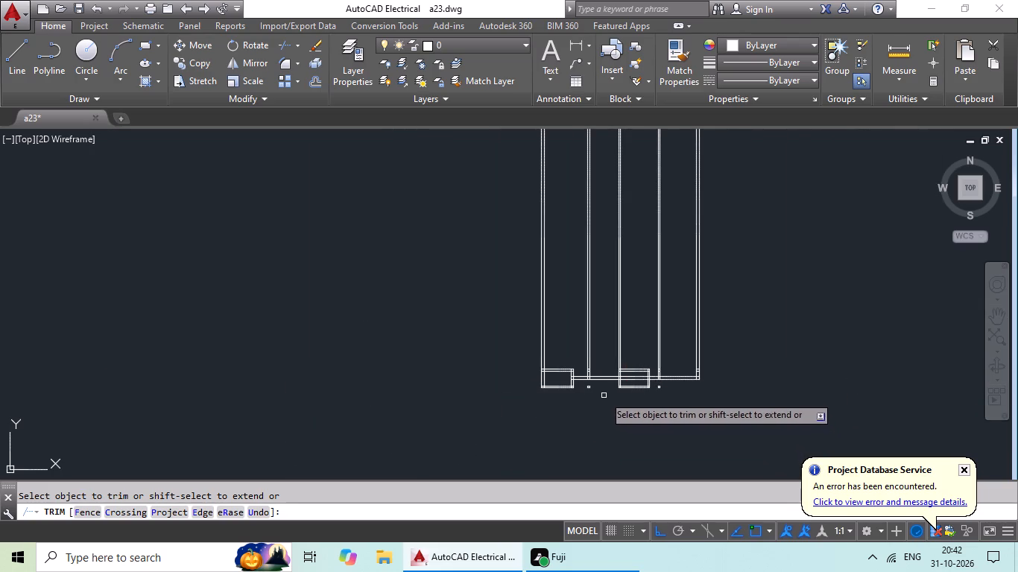
scroll(602, 393, "up", 3)
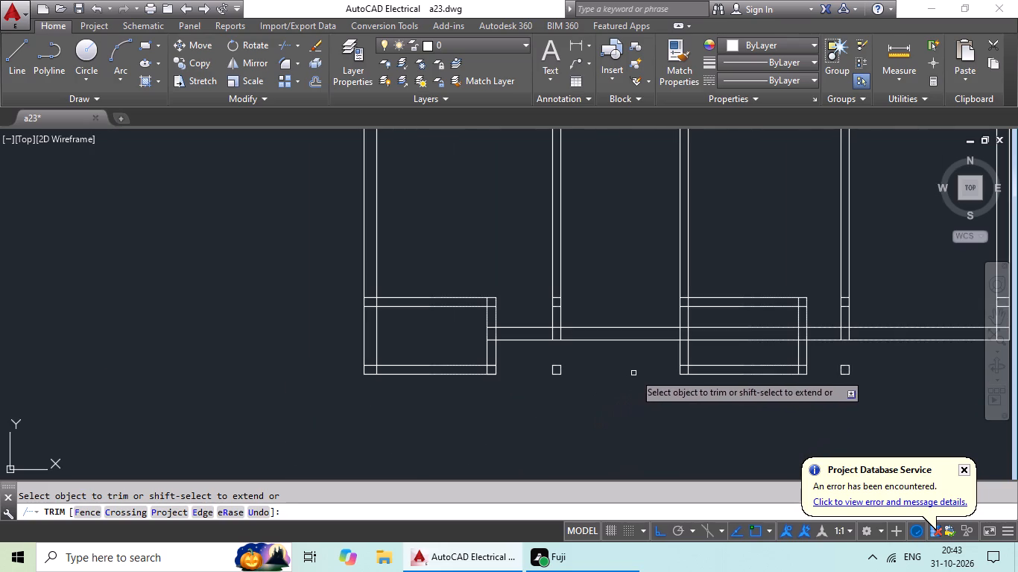
scroll(772, 315, "up", 3)
left_click_drag(766, 318, 643, 477)
left_click_drag(642, 475, 643, 459)
scroll(702, 375, "down", 3)
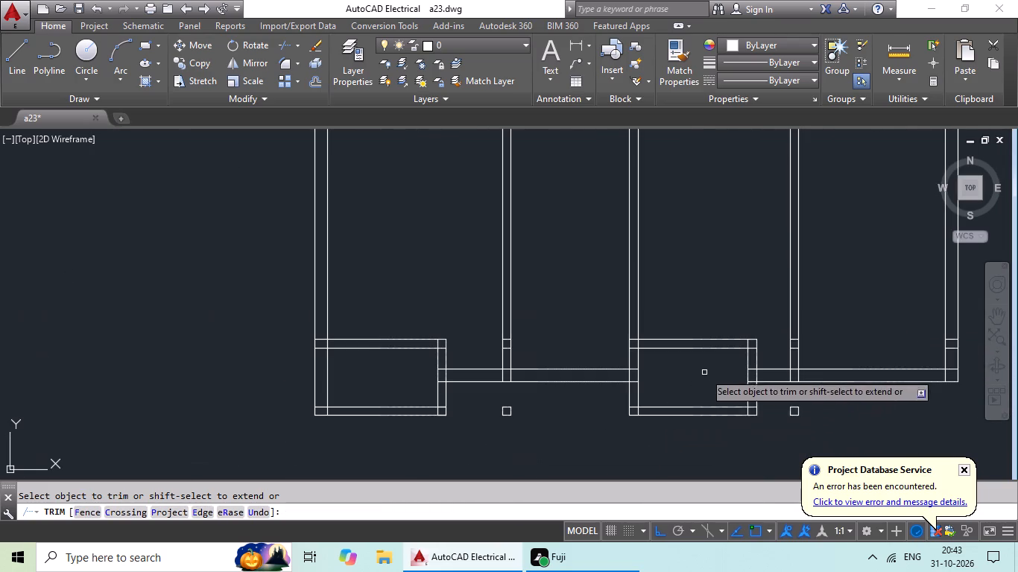
middle_click_drag(744, 427, 567, 448)
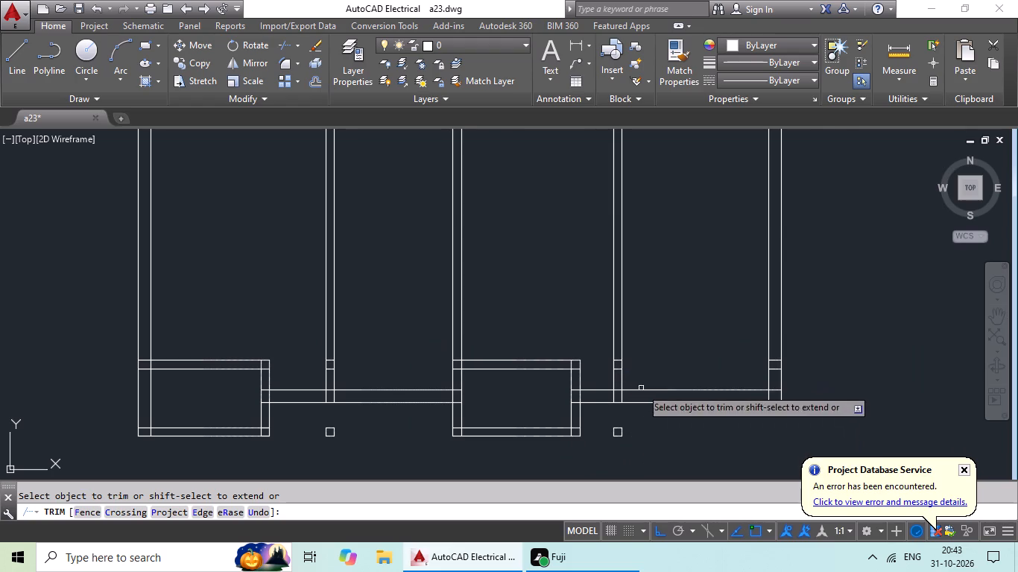
key("Escape")
Erase the two leftover squares below the bottom wall and the short leftover line pairs inside the left partition, right partition and right outer wall.
scroll(610, 418, "up", 4)
scroll(630, 425, "down", 2)
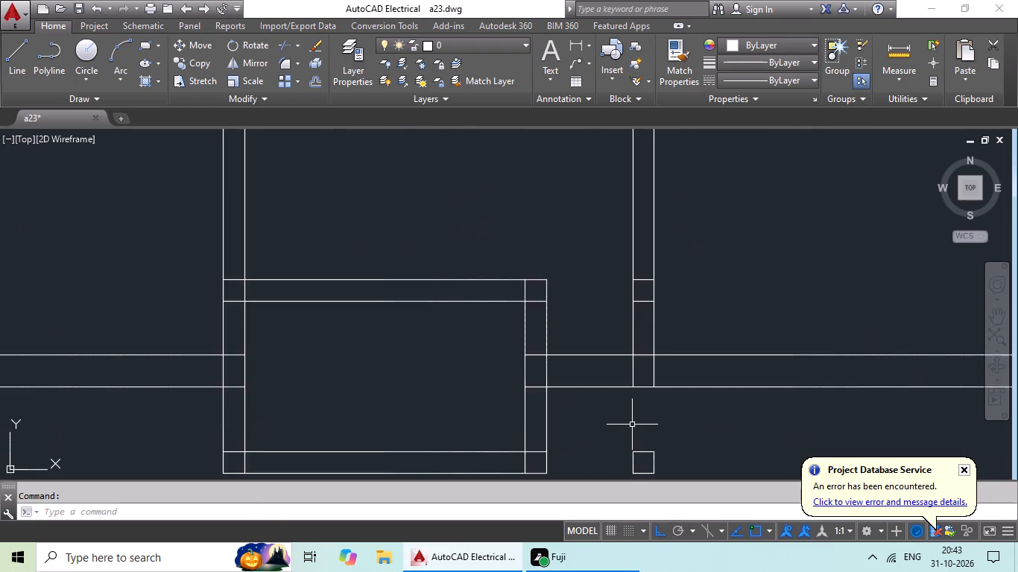
middle_click_drag(647, 423, 639, 317)
left_click_drag(668, 329, 639, 404)
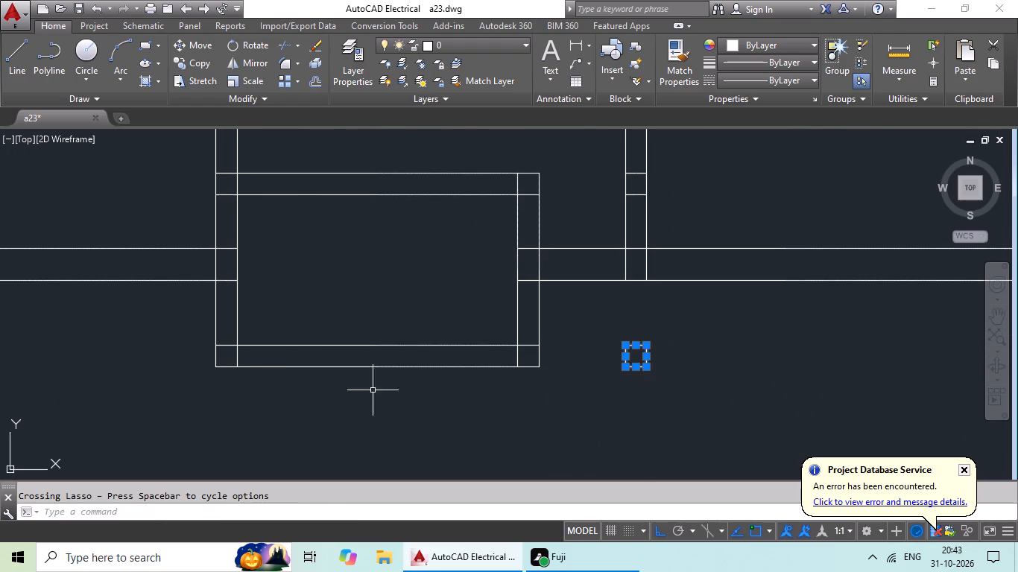
middle_click_drag(255, 387, 762, 390)
left_click_drag(465, 337, 372, 382)
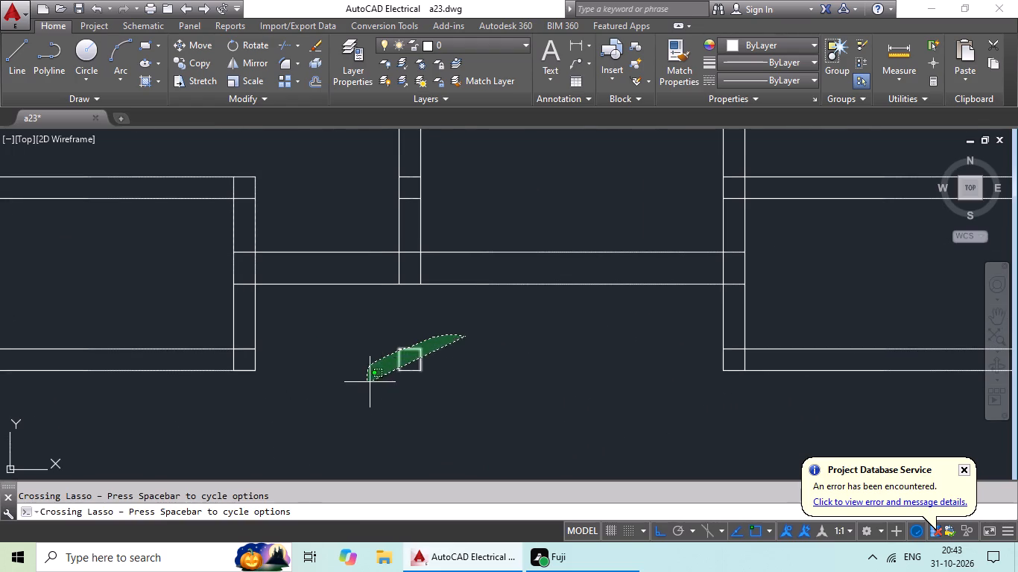
left_click_drag(372, 382, 472, 382)
scroll(490, 385, "down", 3)
middle_click_drag(542, 387, 434, 433)
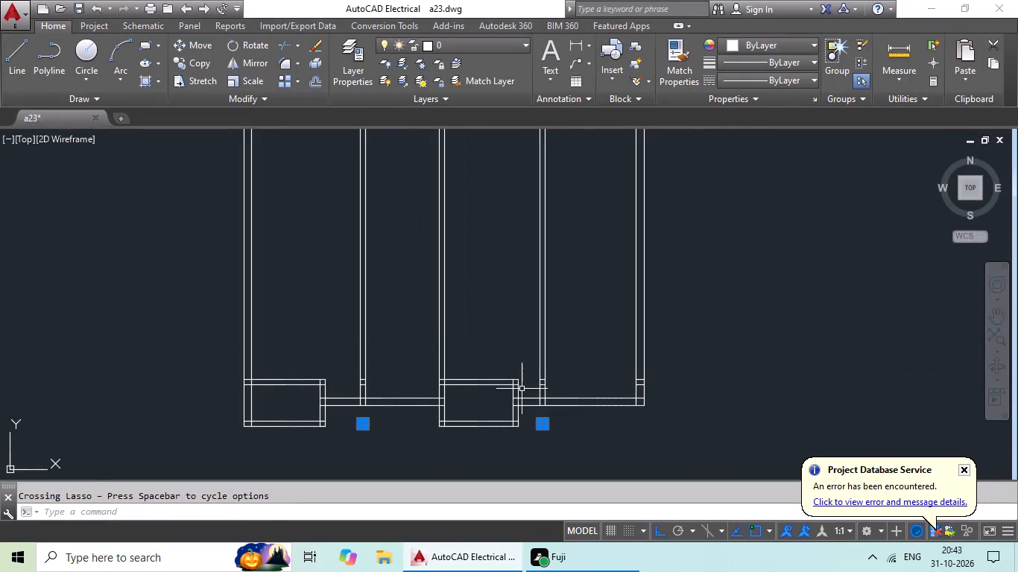
scroll(536, 390, "up", 6)
left_click_drag(647, 181, 612, 355)
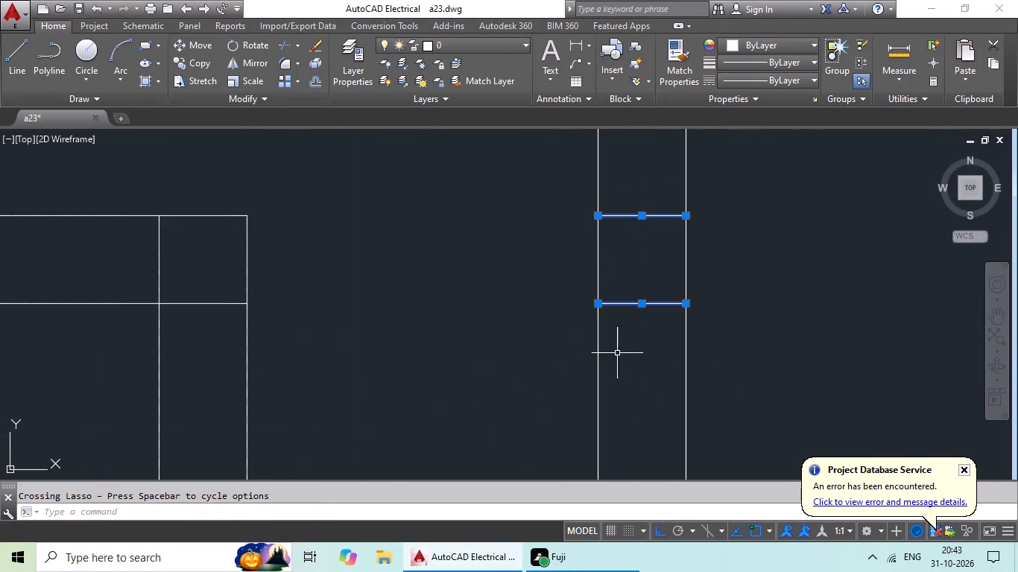
scroll(633, 343, "down", 4)
middle_click_drag(673, 338, 408, 343)
scroll(636, 338, "up", 3)
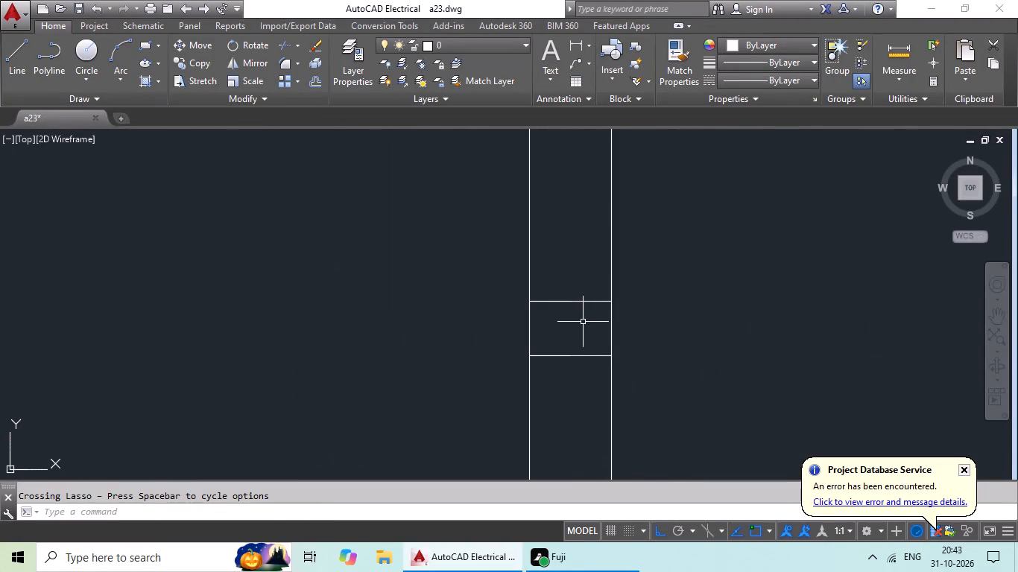
scroll(581, 323, "up", 2)
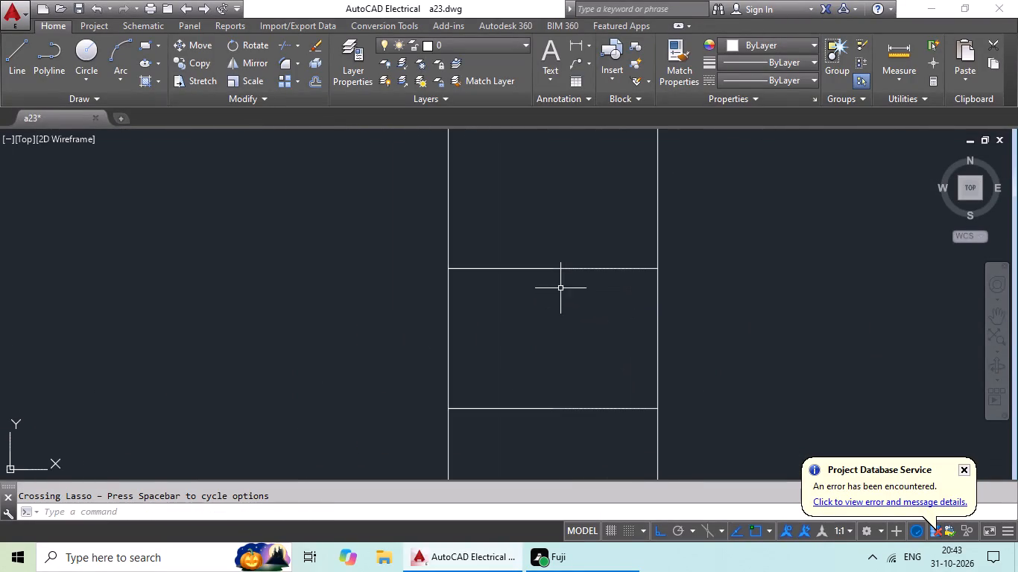
left_click_drag(586, 230, 514, 420)
scroll(544, 411, "down", 5)
middle_click_drag(433, 398, 608, 371)
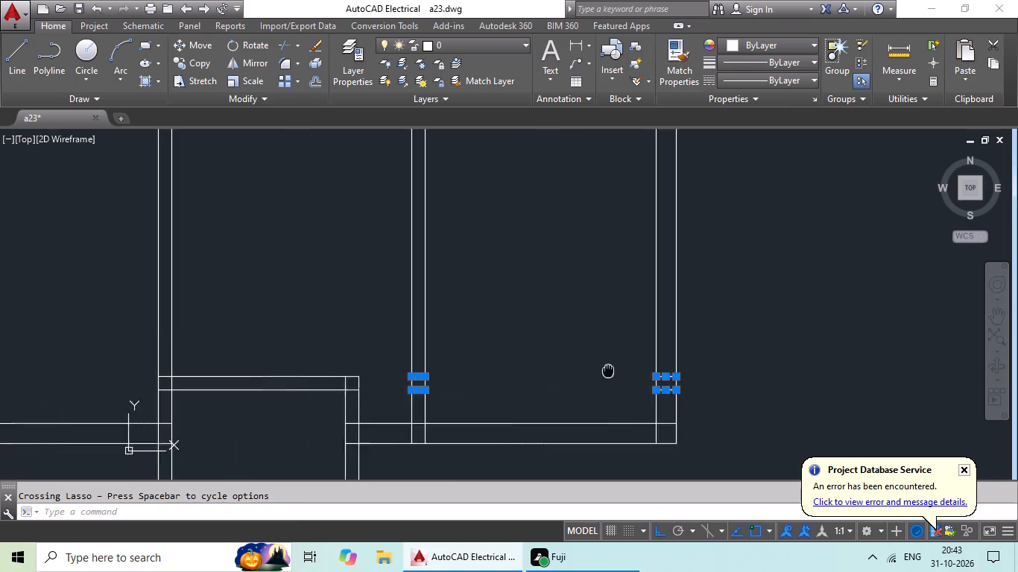
middle_click_drag(608, 371, 755, 335)
middle_click_drag(332, 343, 554, 340)
scroll(397, 345, "up", 3)
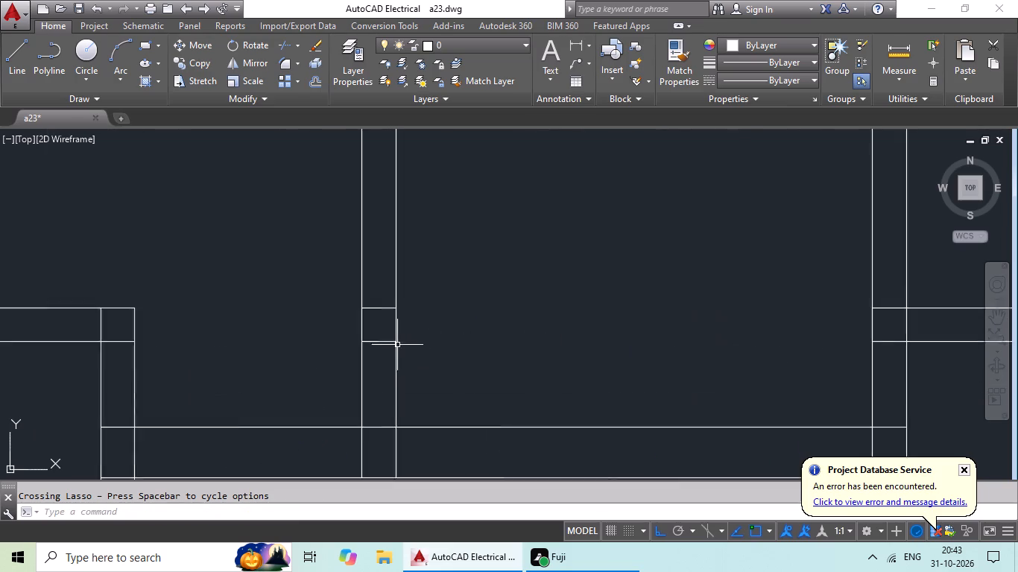
scroll(397, 345, "up", 2)
left_click_drag(312, 168, 297, 390)
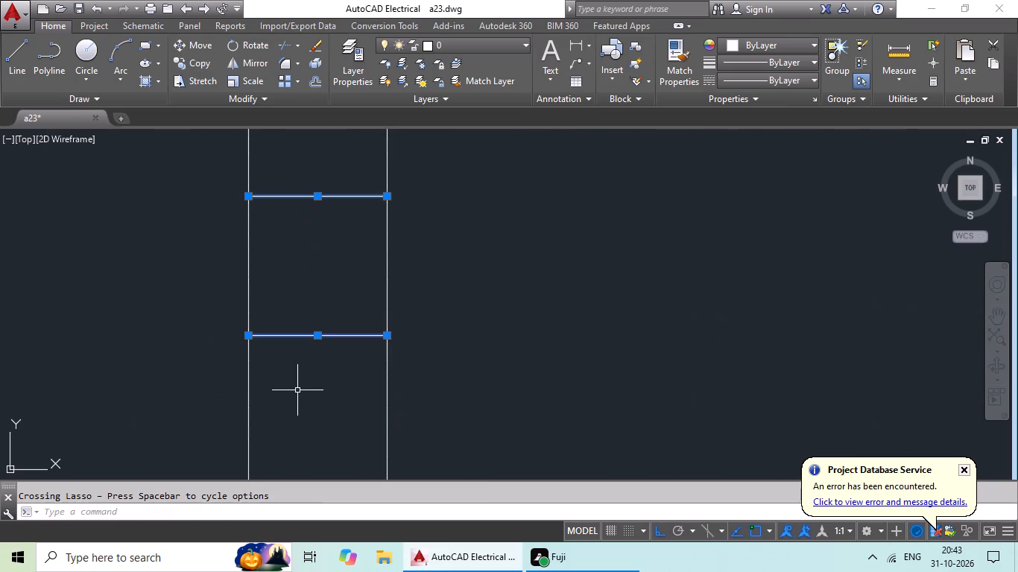
key("Delete")
Examine the overall plan and the two projecting rooms along its bottom wall.
scroll(408, 344, "down", 5)
scroll(494, 345, "down", 1)
middle_click_drag(442, 406, 508, 350)
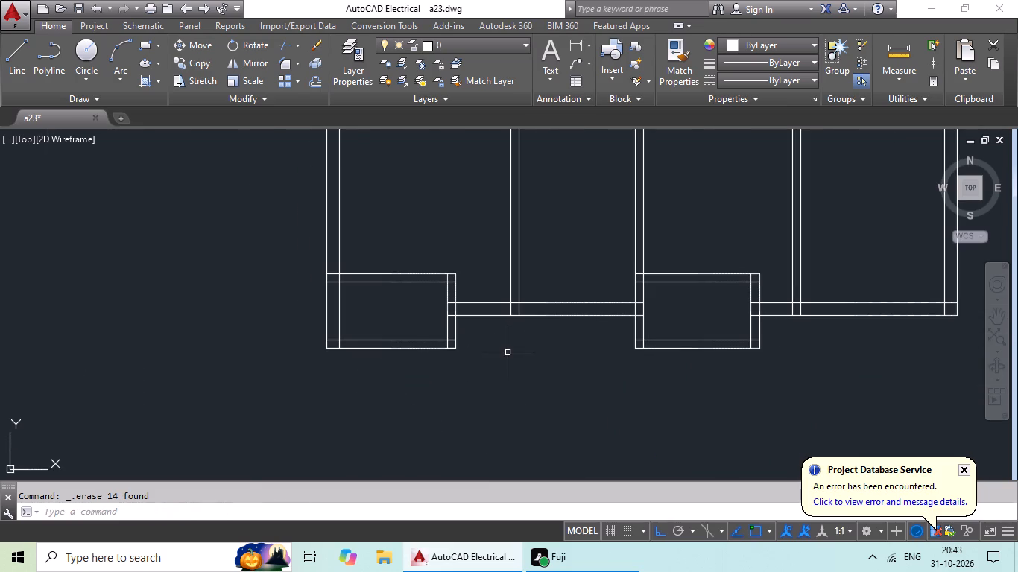
middle_click_drag(535, 355, 451, 407)
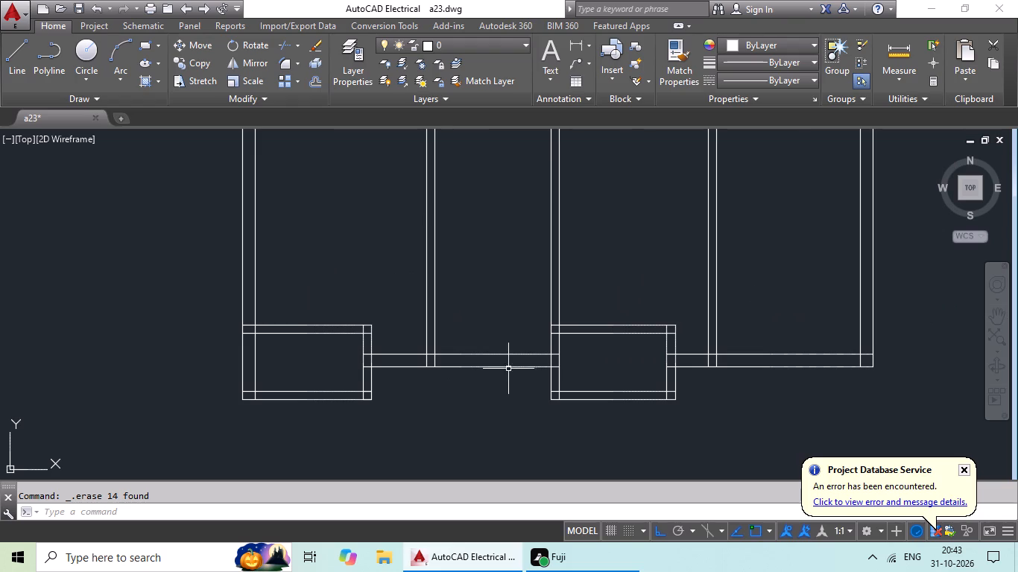
scroll(517, 342, "down", 3)
middle_click_drag(472, 460, 470, 469)
middle_click_drag(495, 391, 464, 505)
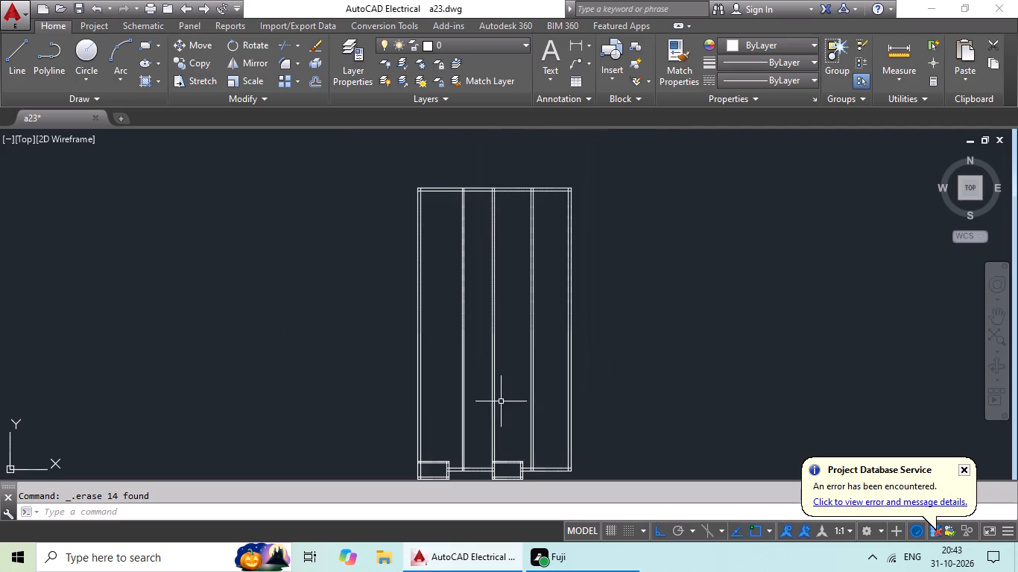
middle_click_drag(510, 384, 545, 325)
scroll(535, 437, "up", 3)
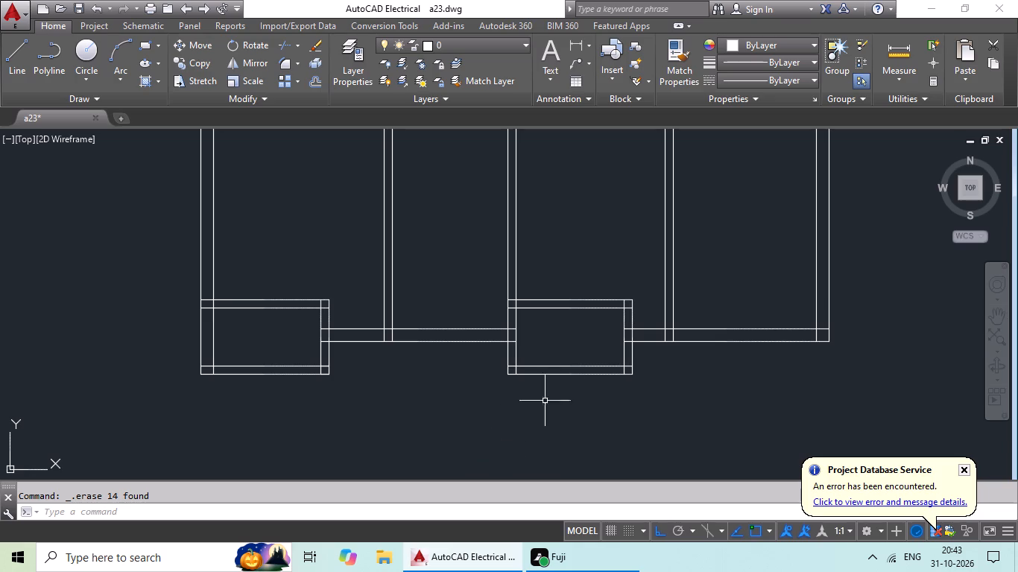
scroll(554, 377, "down", 2)
middle_click_drag(569, 387, 486, 565)
scroll(537, 356, "down", 2)
middle_click_drag(537, 352, 556, 264)
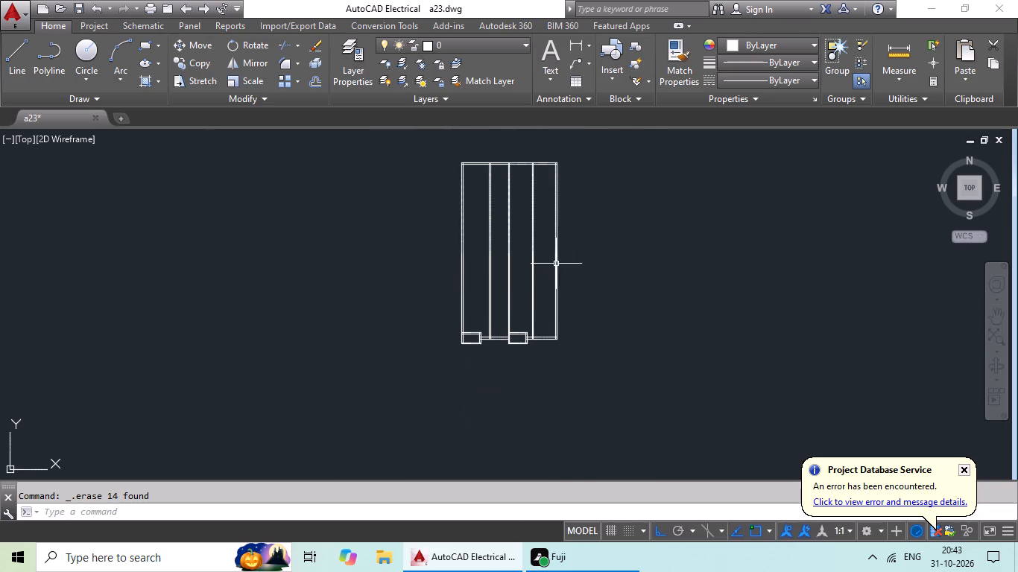
scroll(514, 360, "up", 1)
middle_click_drag(514, 361, 513, 399)
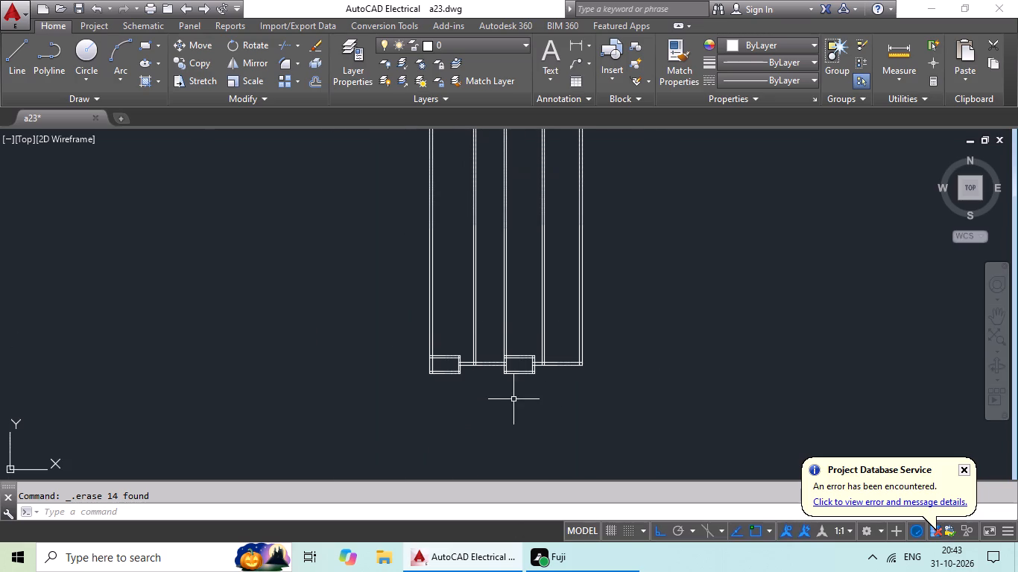
scroll(519, 383, "down", 1)
middle_click_drag(519, 383, 505, 420)
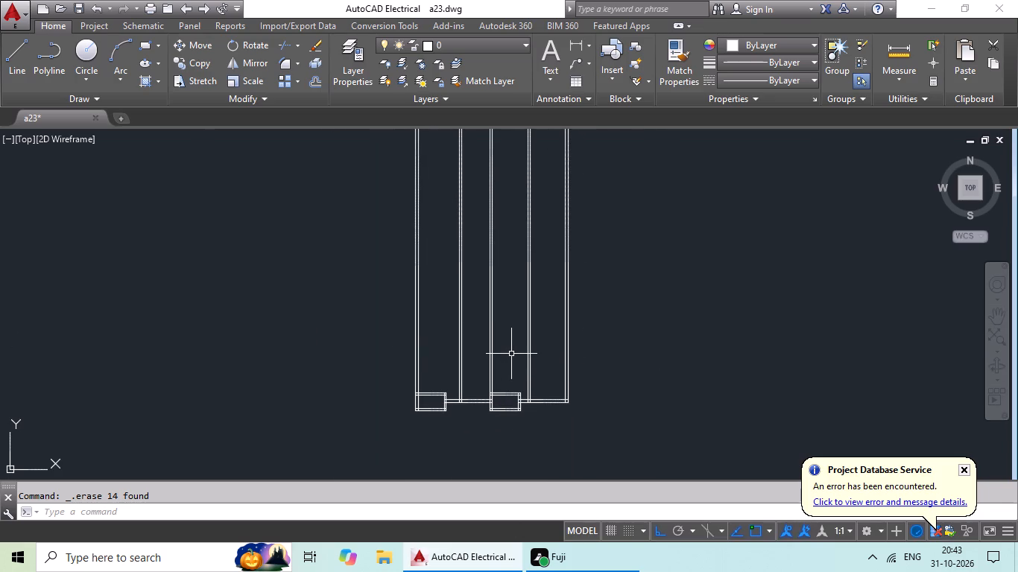
middle_click_drag(512, 352, 522, 344)
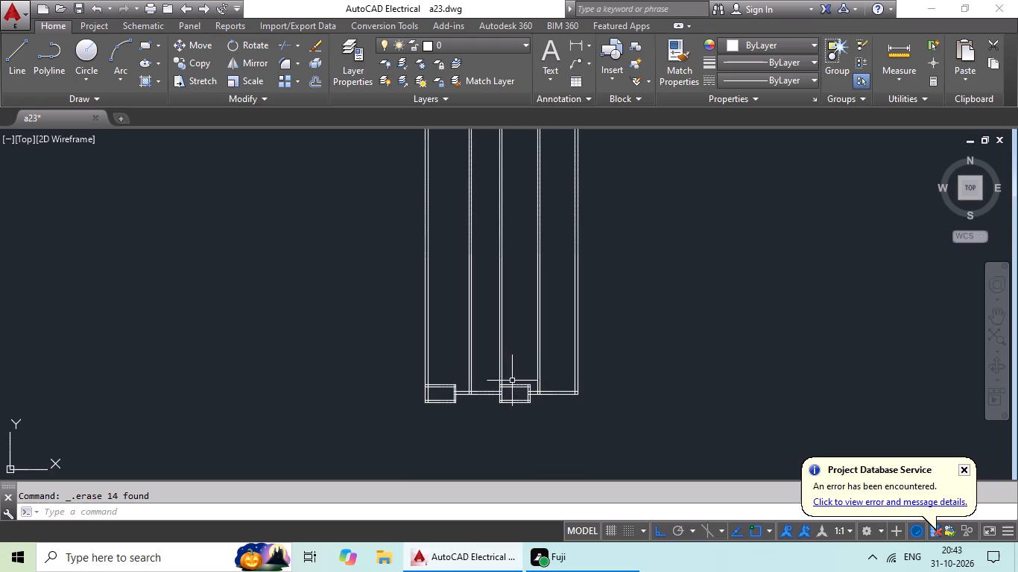
scroll(490, 409, "up", 3)
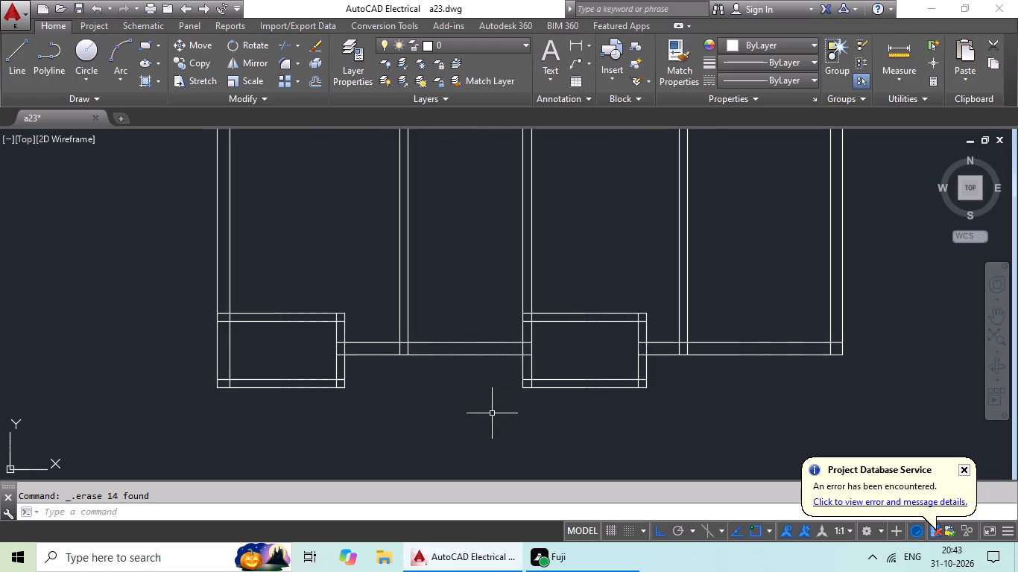
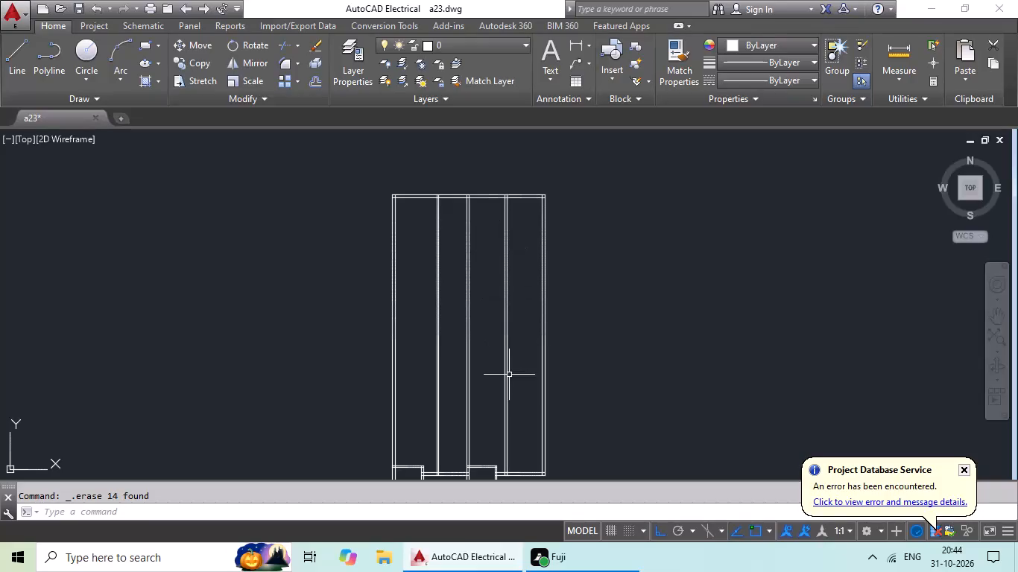
Offset the upper line of the plan's bottom wall, right of the second projecting room, 12' upward into the plan.
middle_click_drag(519, 355, 551, 197)
scroll(492, 332, "up", 4)
middle_click_drag(496, 330, 519, 443)
scroll(534, 407, "down", 2)
middle_click_drag(534, 404, 515, 419)
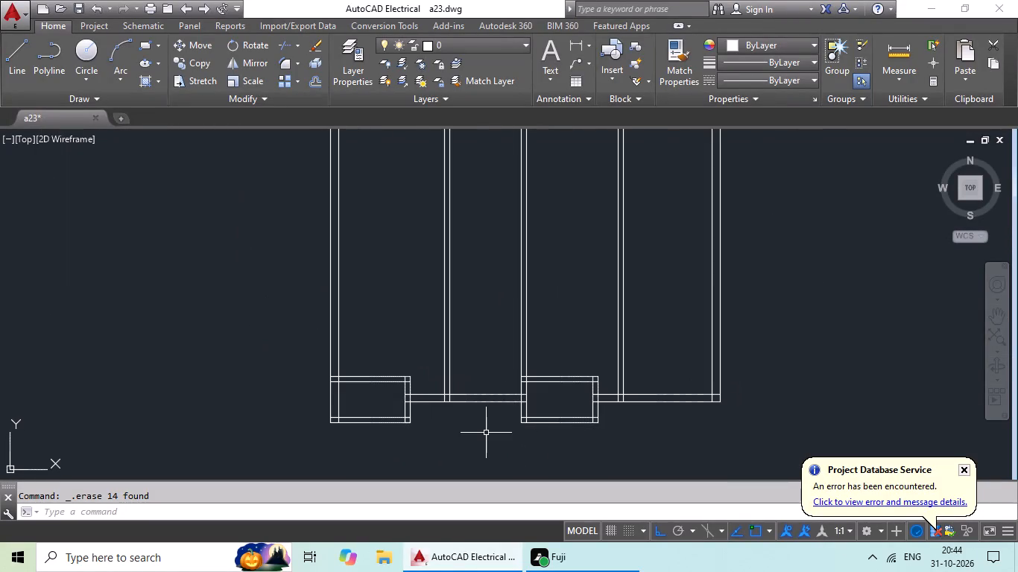
key("o")
key("Return")
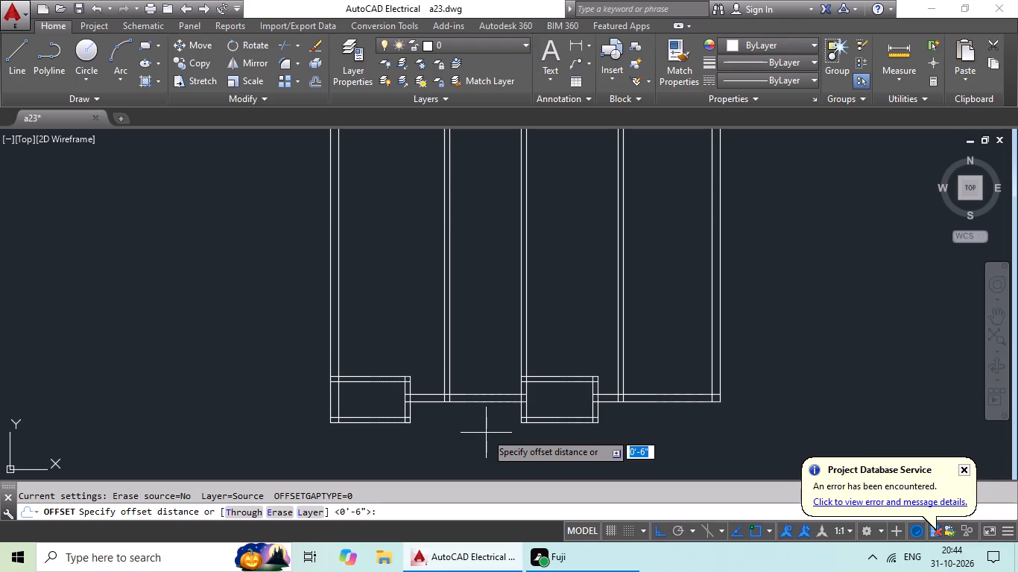
type("12'")
key("Return")
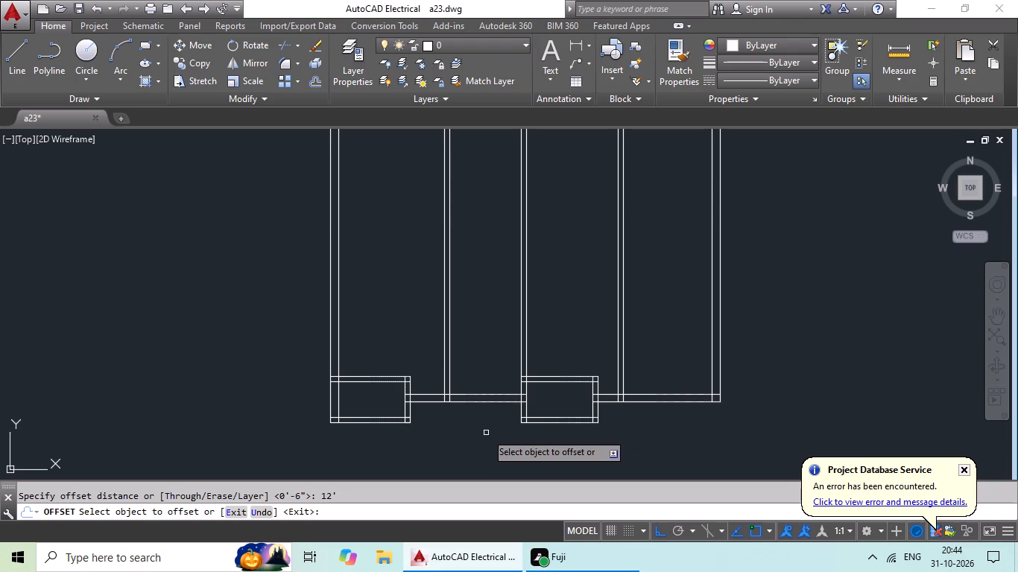
left_click_drag(671, 394, 672, 384)
left_click(671, 344)
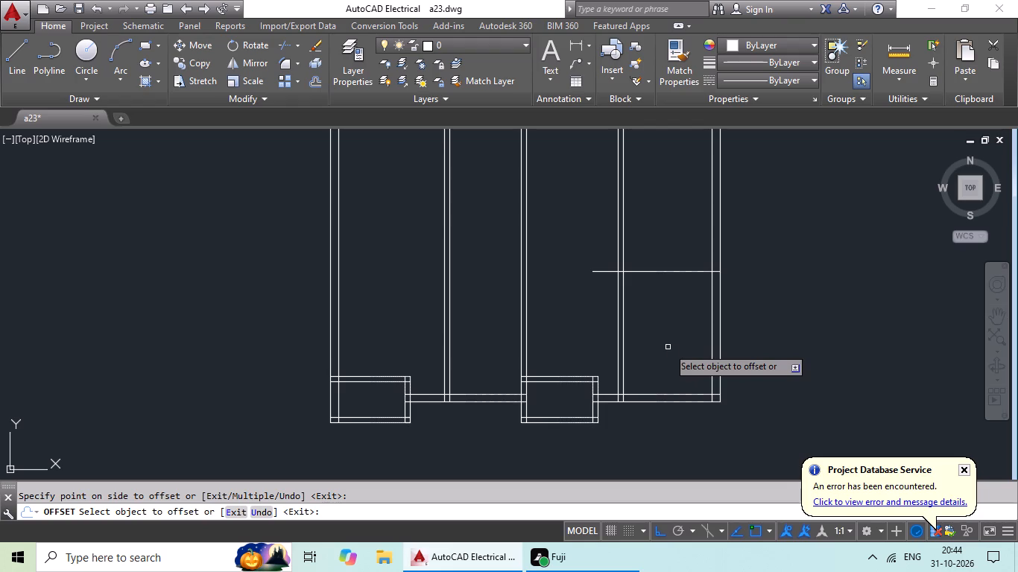
key("e")
key("x")
key("space")
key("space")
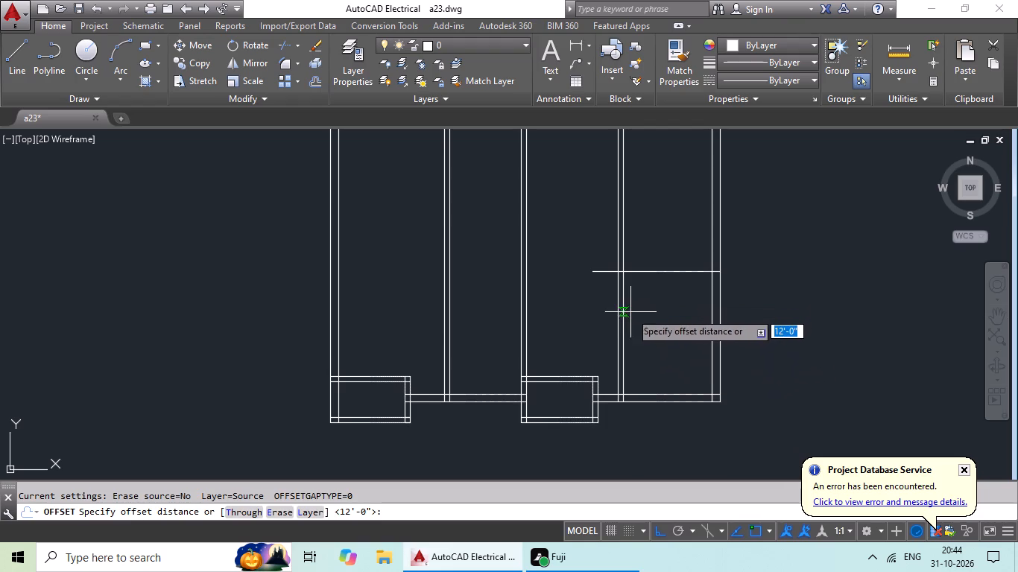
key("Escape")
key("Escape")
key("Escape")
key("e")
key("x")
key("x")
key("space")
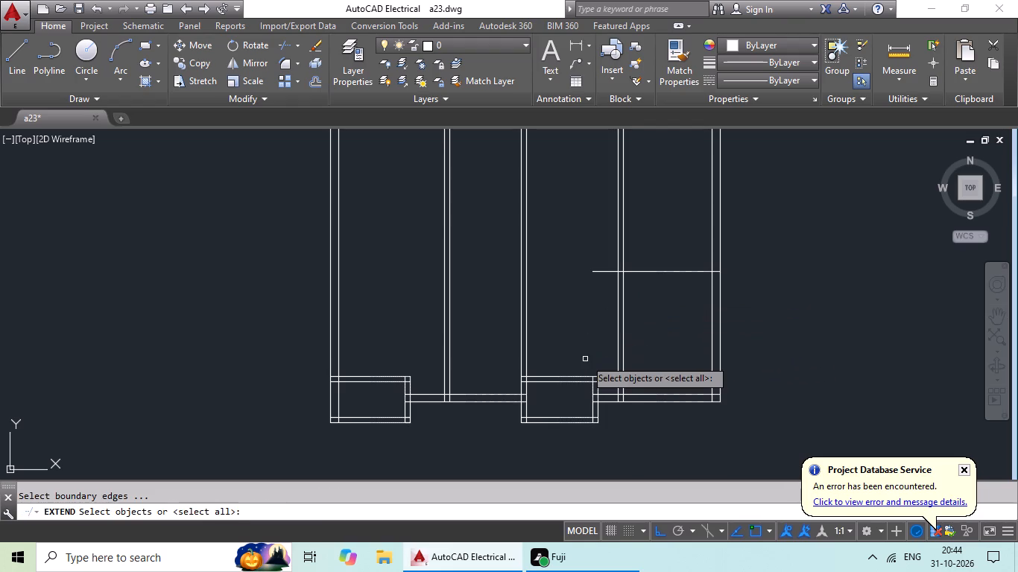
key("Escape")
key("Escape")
Extend the new horizontal line leftward across all partitions to the outer line of the left outer wall.
type("ex")
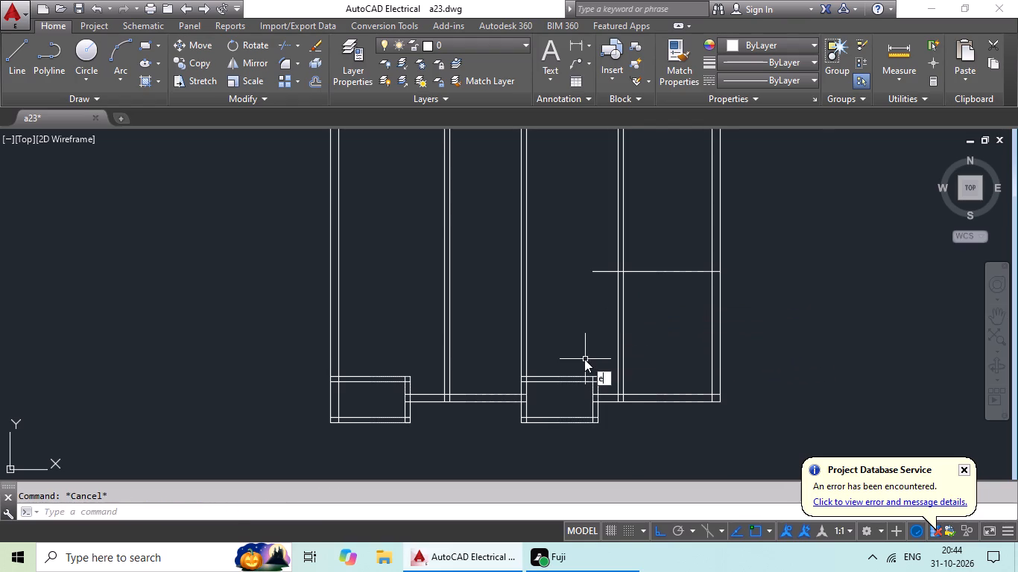
key("space")
key("space")
left_click(601, 273)
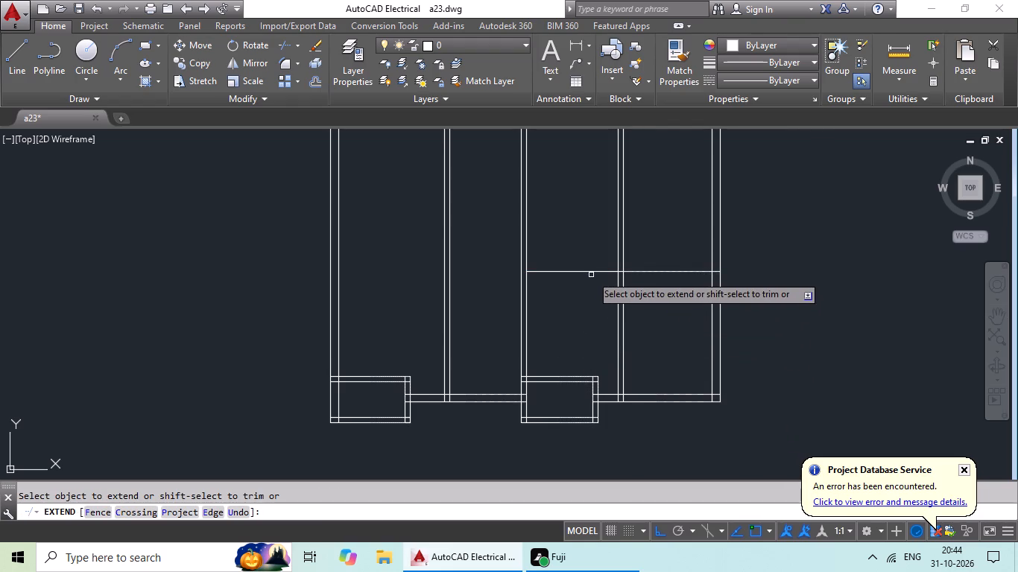
left_click(563, 274)
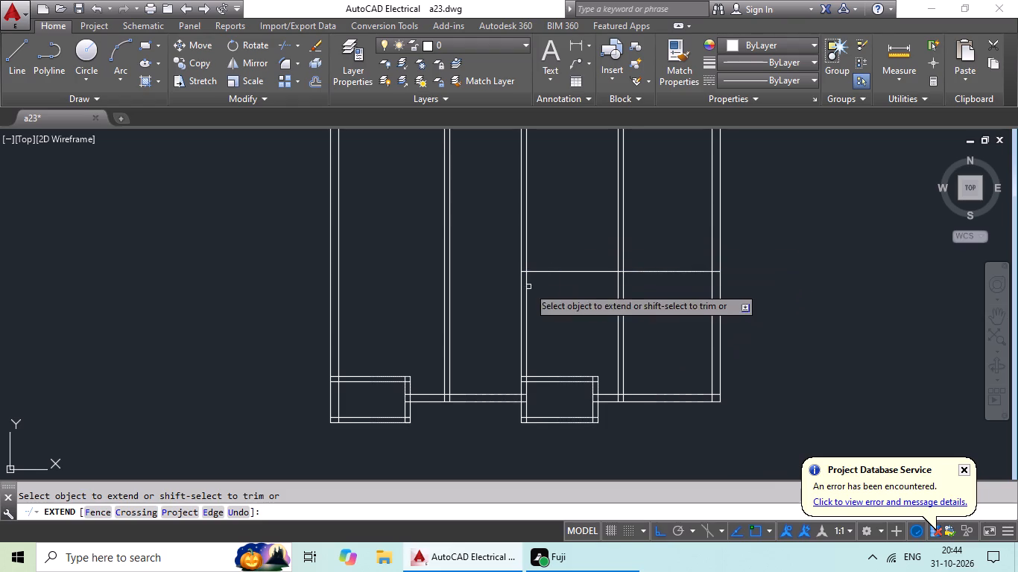
left_click(548, 273)
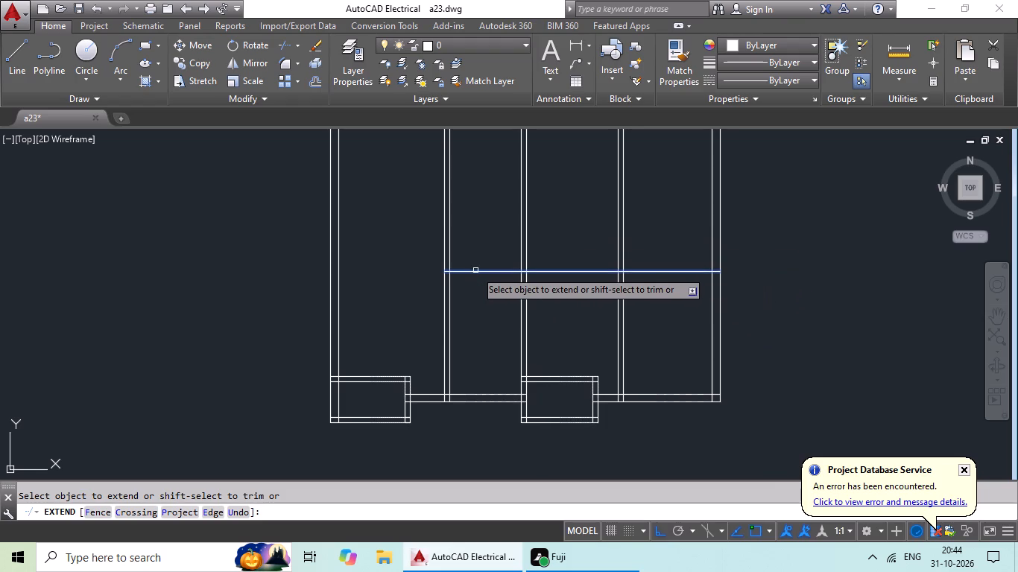
left_click(475, 270)
left_click(471, 273)
left_click(423, 273)
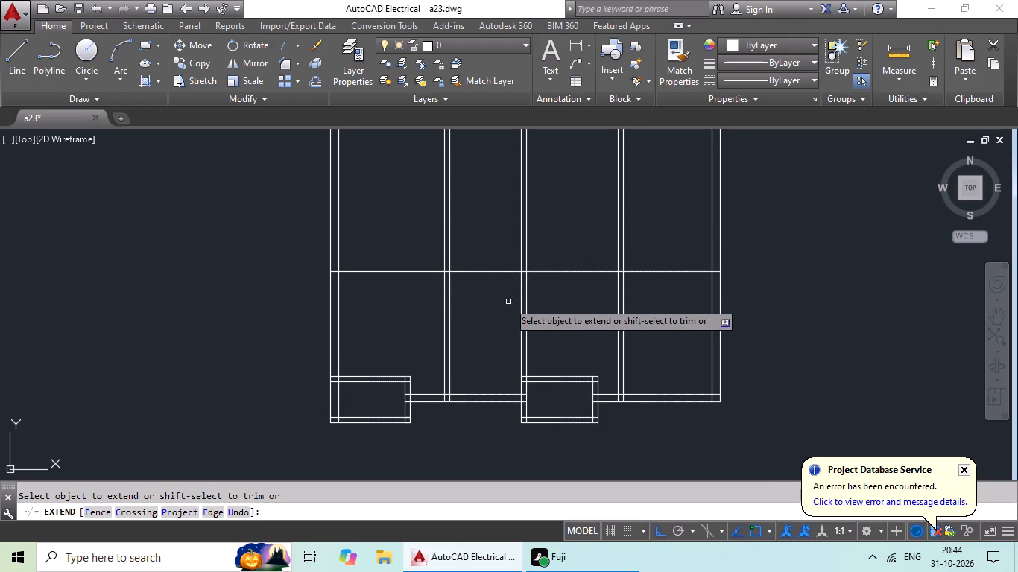
middle_click_drag(508, 302, 468, 373)
key("Escape")
key("Escape")
key("Escape")
Offset the full-width horizontal line 6" upward to form a cross wall pair.
key("o")
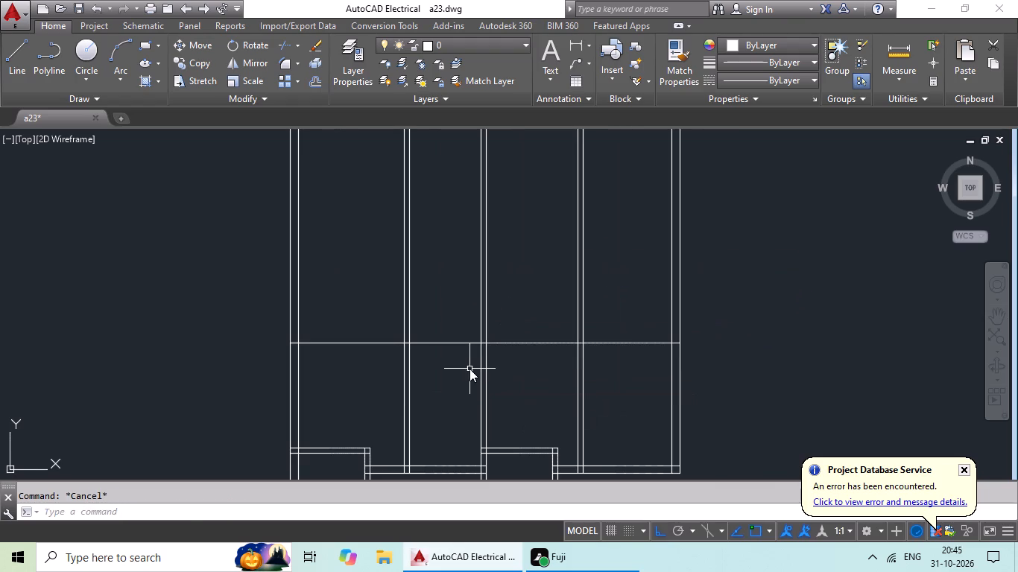
key("Return")
key("6")
key("shift+quotedbl")
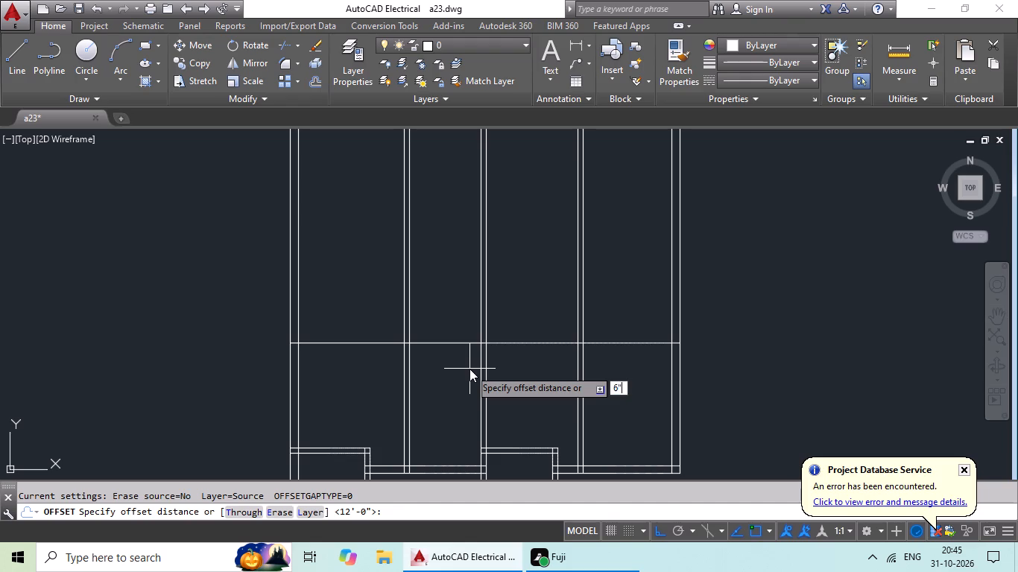
key("Return")
left_click(537, 343)
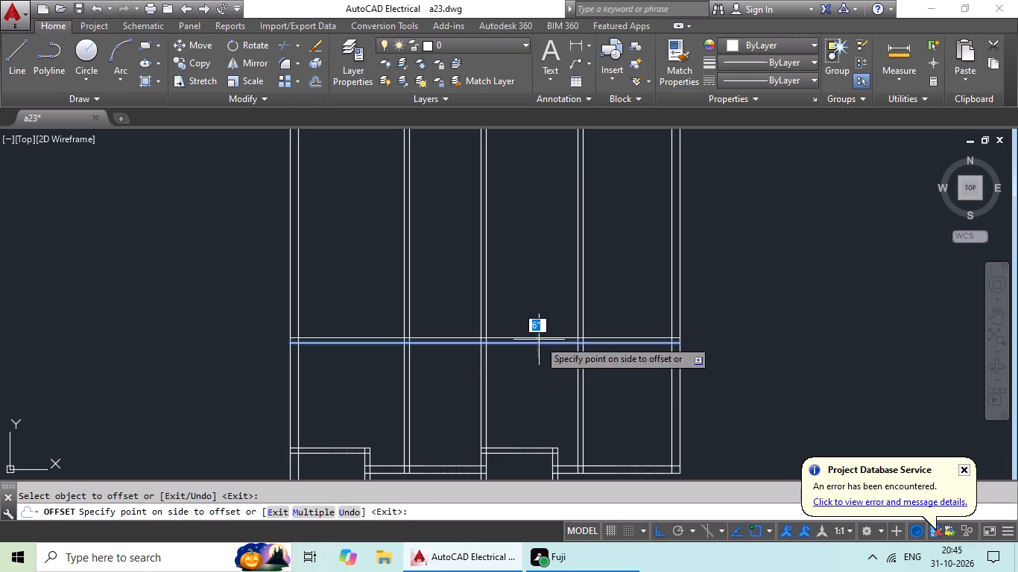
left_click(546, 318)
scroll(546, 285, "down", 3)
middle_click_drag(546, 284, 510, 374)
scroll(535, 362, "up", 1)
middle_click_drag(536, 362, 566, 331)
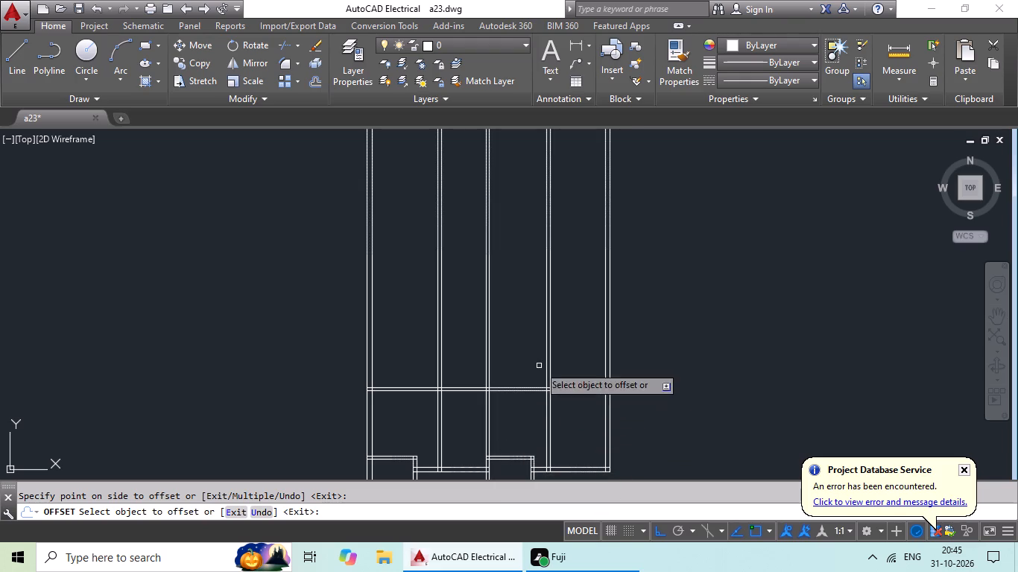
middle_click_drag(535, 395, 555, 332)
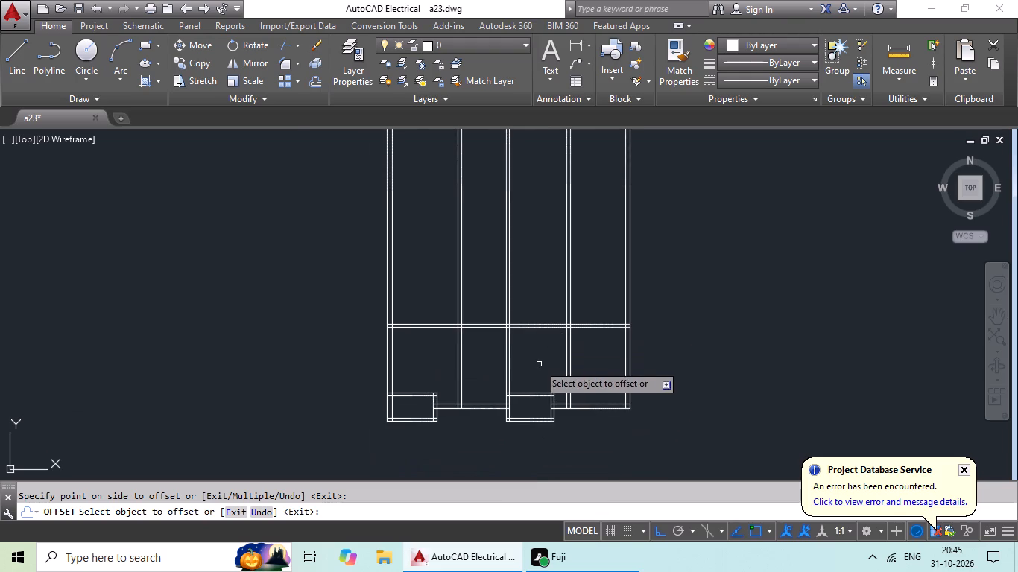
scroll(538, 364, "up", 1)
middle_click_drag(587, 337, 578, 379)
scroll(531, 360, "up", 1)
scroll(527, 388, "down", 2)
middle_click_drag(528, 388, 596, 376)
key("Escape")
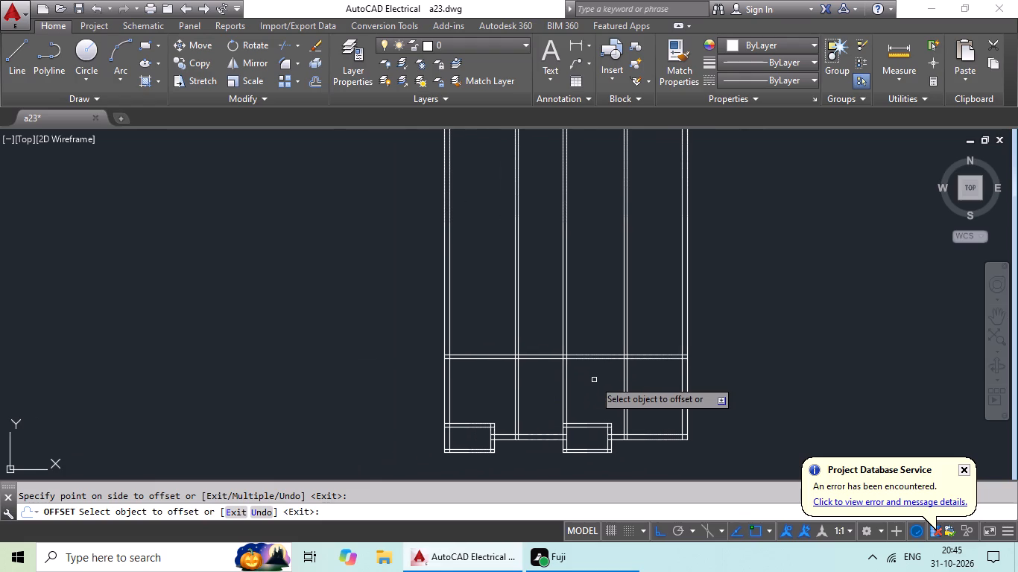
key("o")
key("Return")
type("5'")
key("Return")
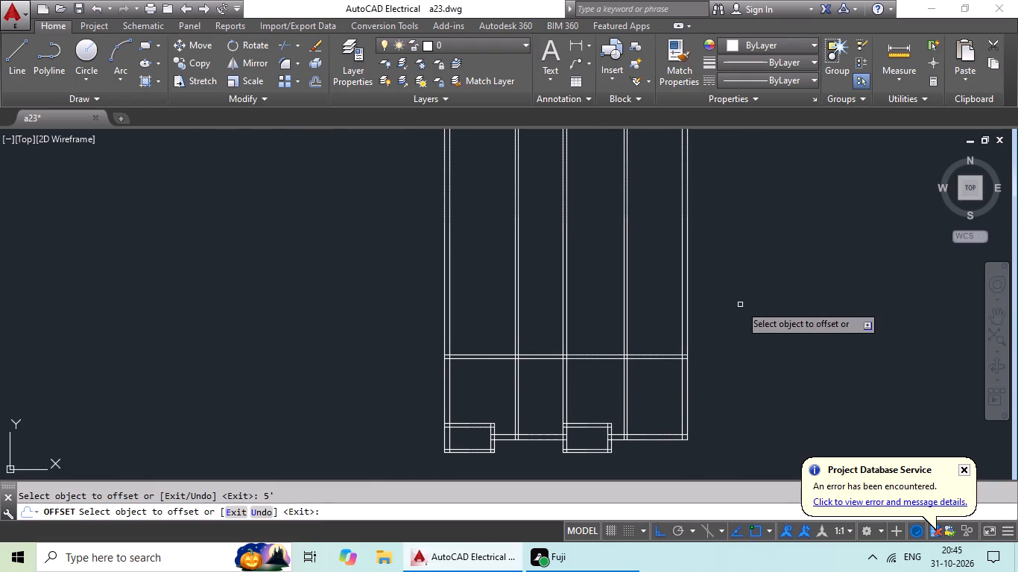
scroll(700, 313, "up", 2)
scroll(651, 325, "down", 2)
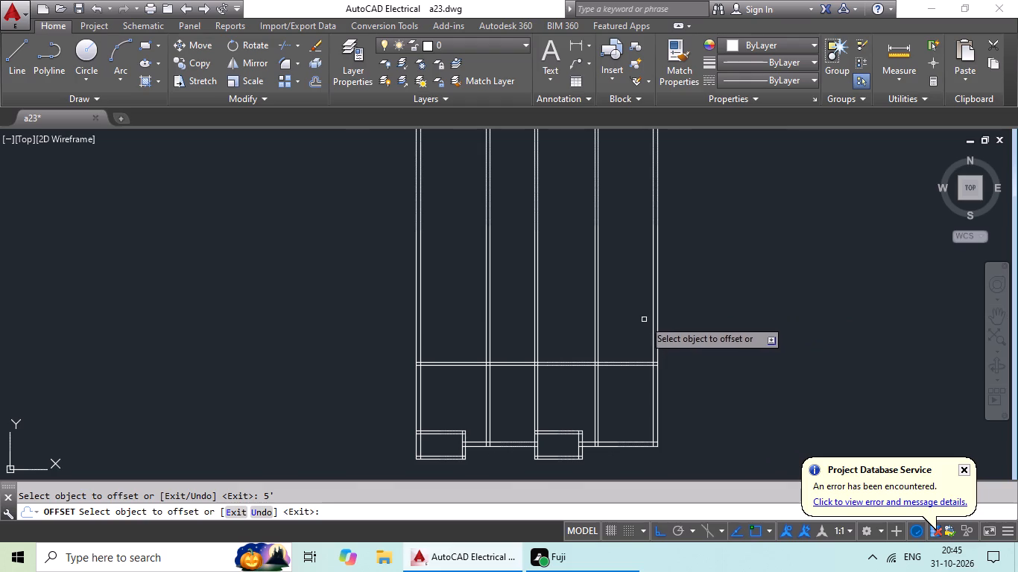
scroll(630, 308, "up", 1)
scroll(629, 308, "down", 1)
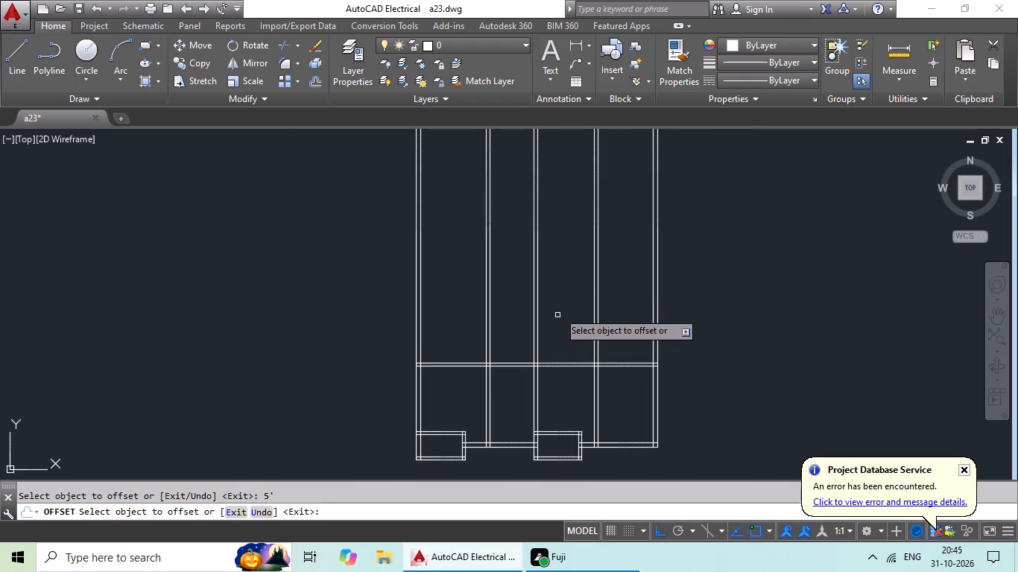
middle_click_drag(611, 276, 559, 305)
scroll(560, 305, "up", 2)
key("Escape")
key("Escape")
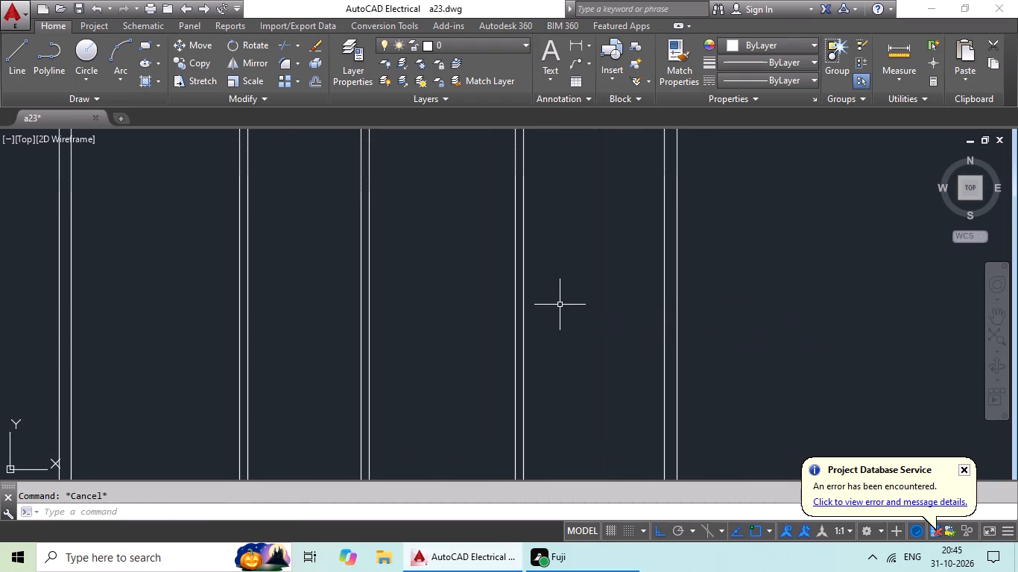
Trim all three vertical partition pairs above the new cross wall, leaving the upper area of the plan open.
type("tr")
key("space")
key("space")
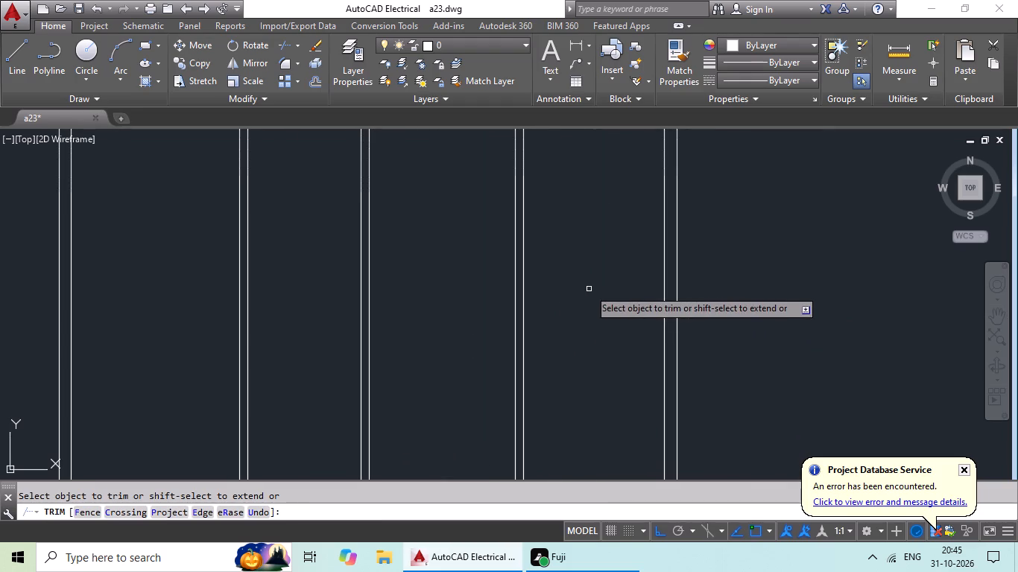
scroll(583, 268, "down", 2)
left_click_drag(582, 267, 457, 336)
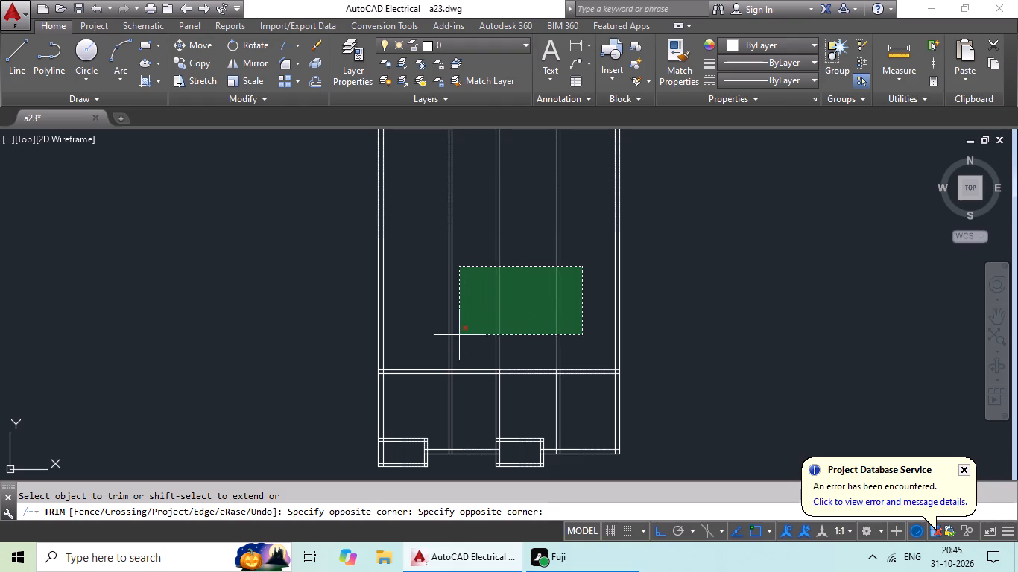
left_click_drag(457, 336, 440, 343)
scroll(466, 308, "down", 2)
middle_click_drag(475, 288, 449, 349)
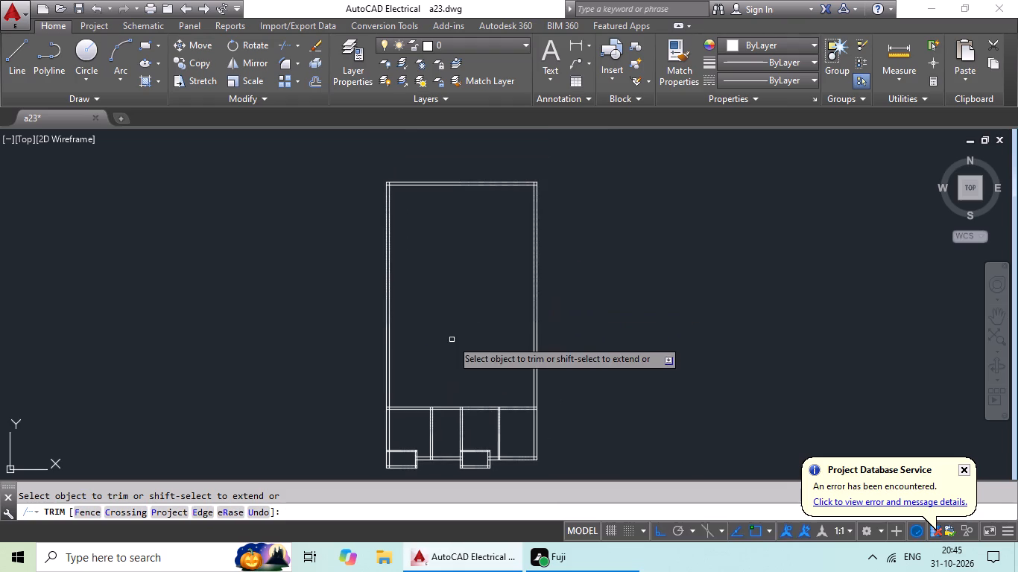
middle_click_drag(475, 295, 496, 280)
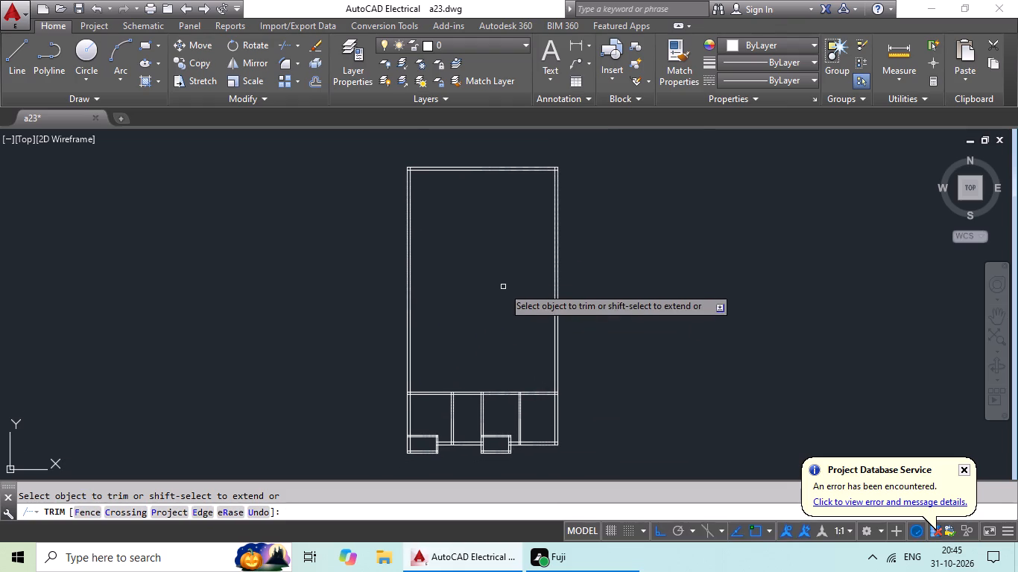
key("Escape")
Offset the inner line of the right outer wall 5' inward.
key("o")
key("Return")
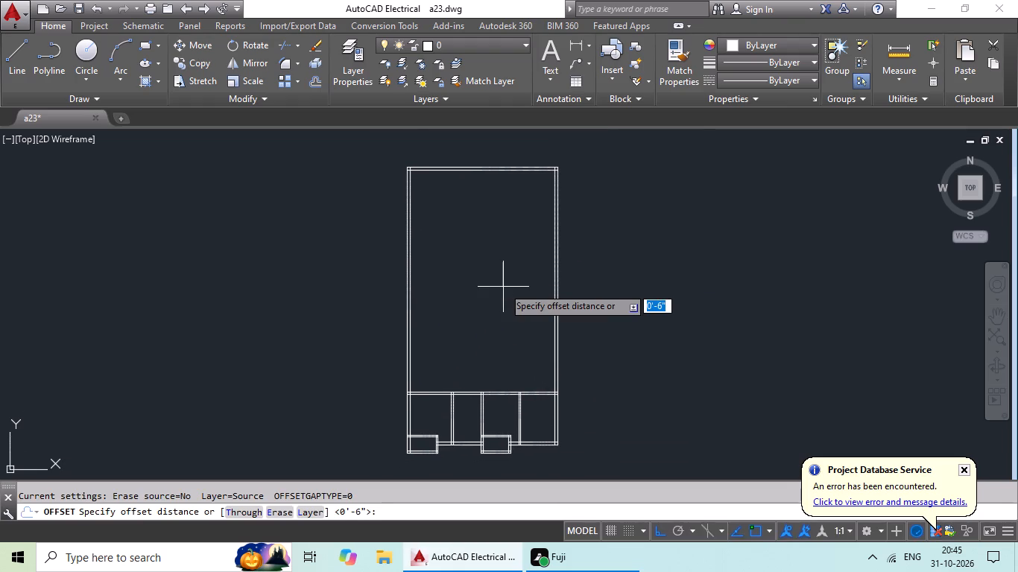
type("5'")
key("Return")
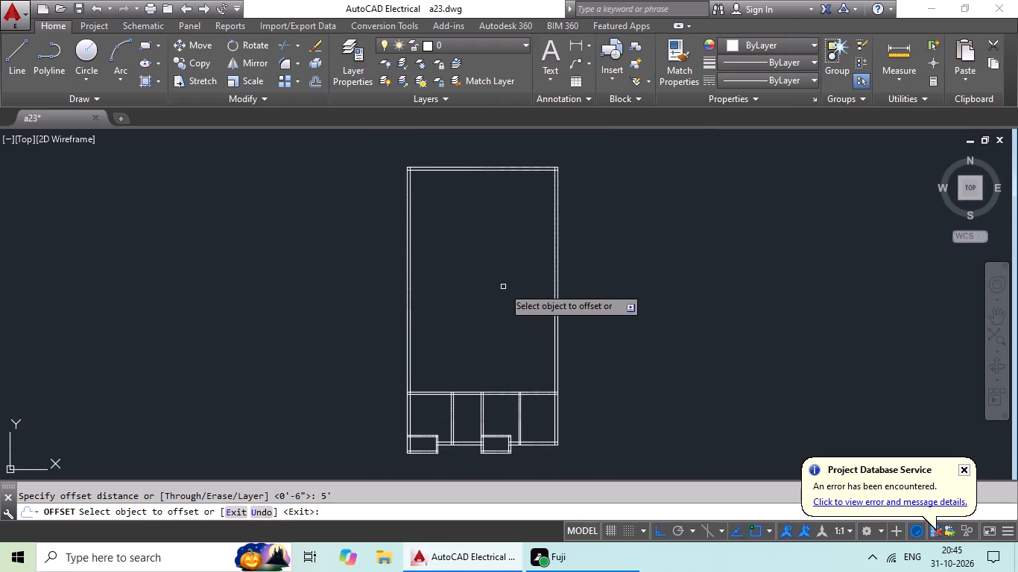
scroll(554, 395, "up", 3)
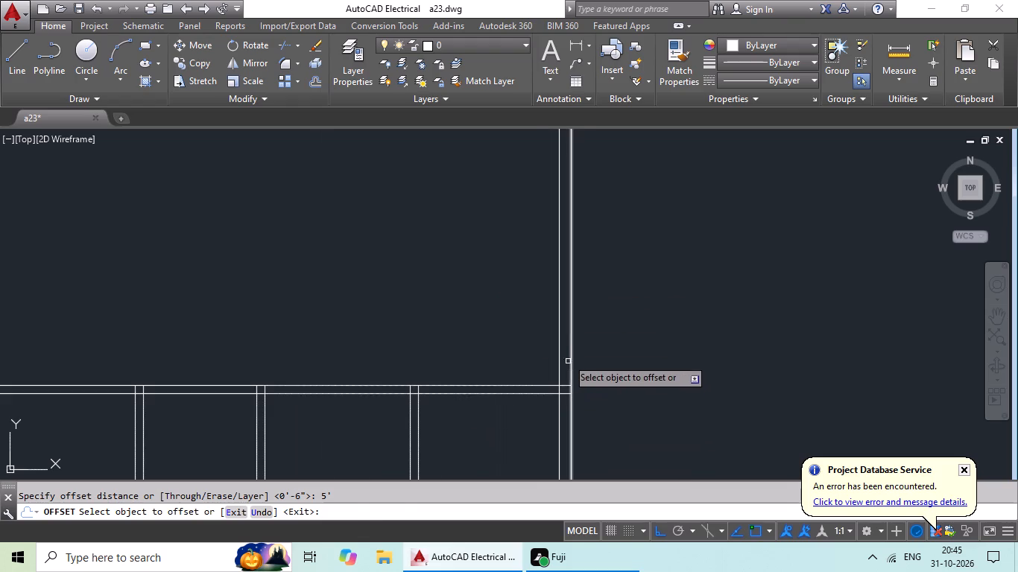
left_click_drag(559, 337, 546, 338)
left_click(455, 337)
scroll(478, 329, "down", 2)
key("Escape")
key("Escape")
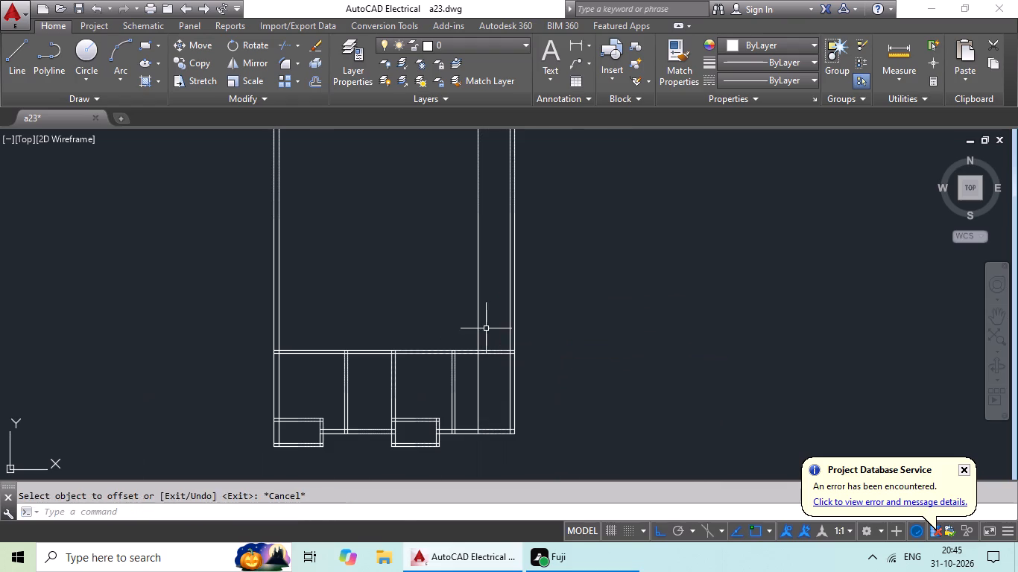
key("Escape")
Offset the new vertical line 6" further inward, away from the right outer wall, to form a partition pair.
key("o")
key("Return")
type("6\"")
key("Return")
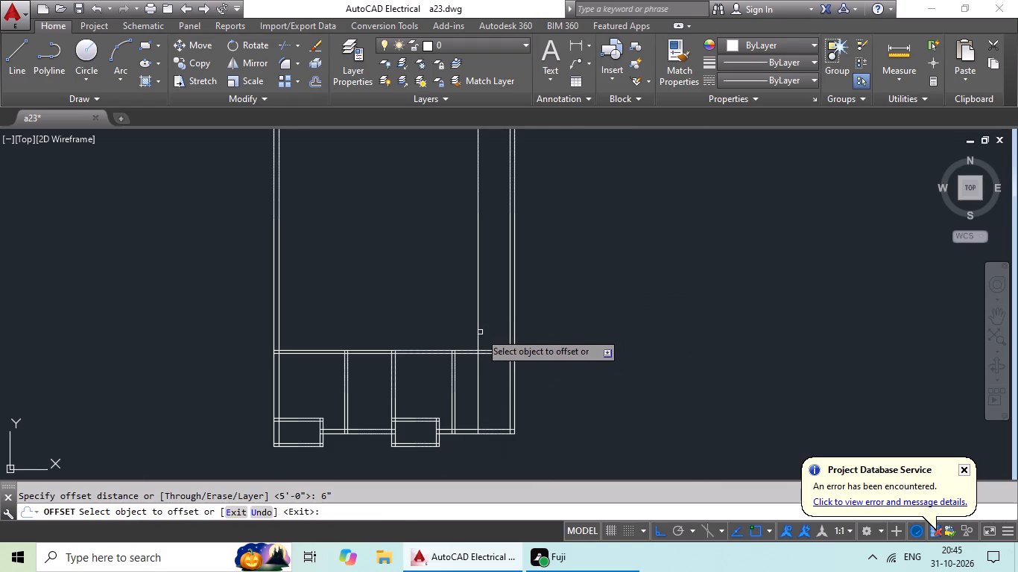
left_click(478, 329)
left_click(460, 334)
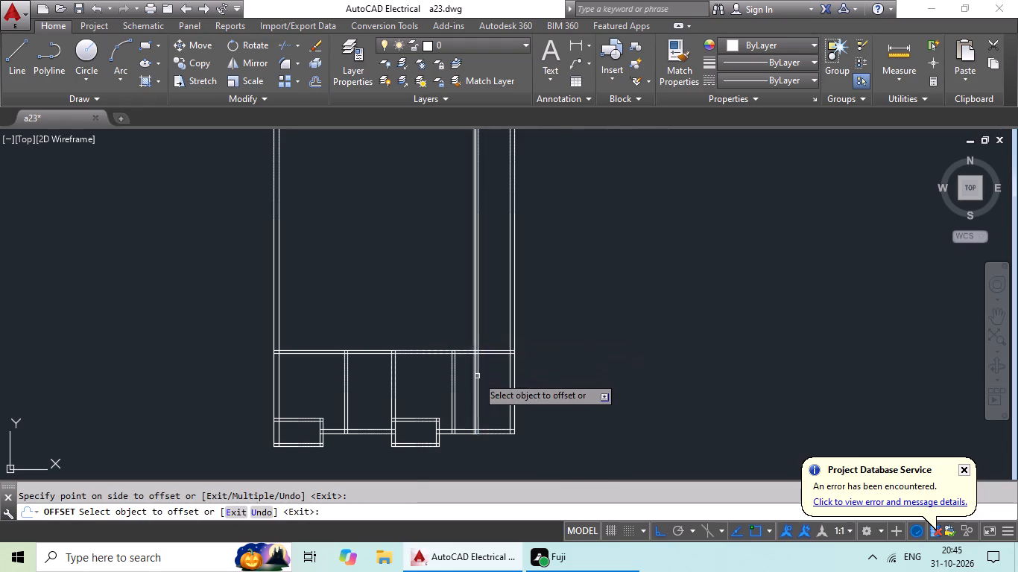
scroll(477, 376, "up", 4)
middle_click_drag(493, 374, 552, 295)
key("Escape")
key("Escape")
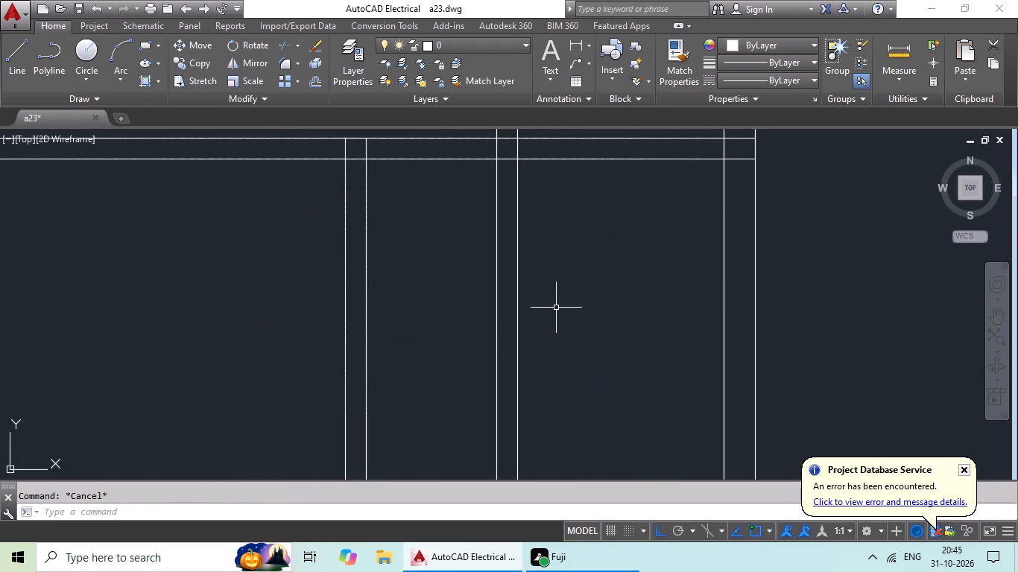
Trim the new vertical partition pair below the cross wall.
type("tr")
key("space")
key("space")
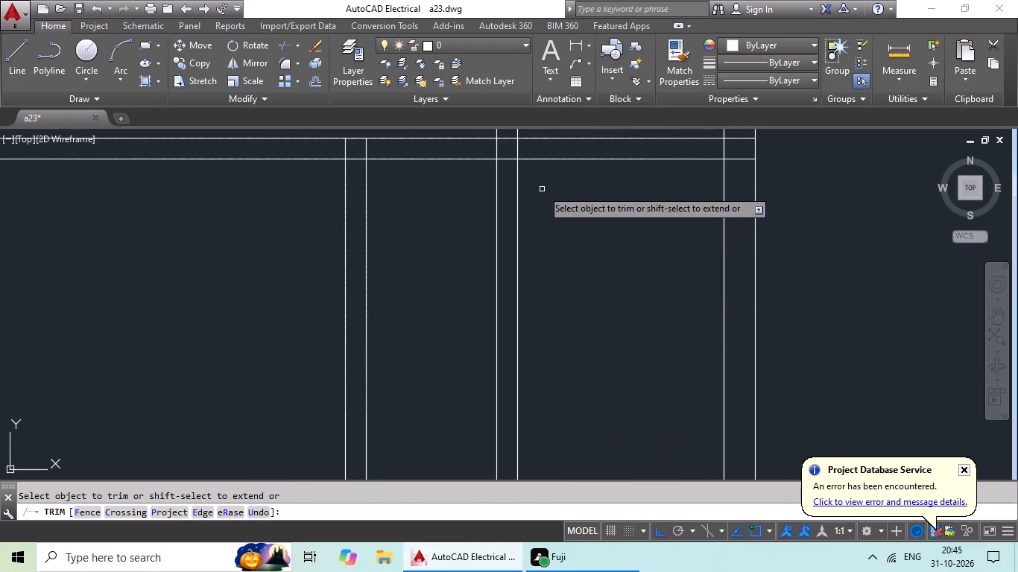
left_click_drag(542, 189, 472, 336)
scroll(483, 331, "down", 4)
middle_click_drag(499, 334, 485, 369)
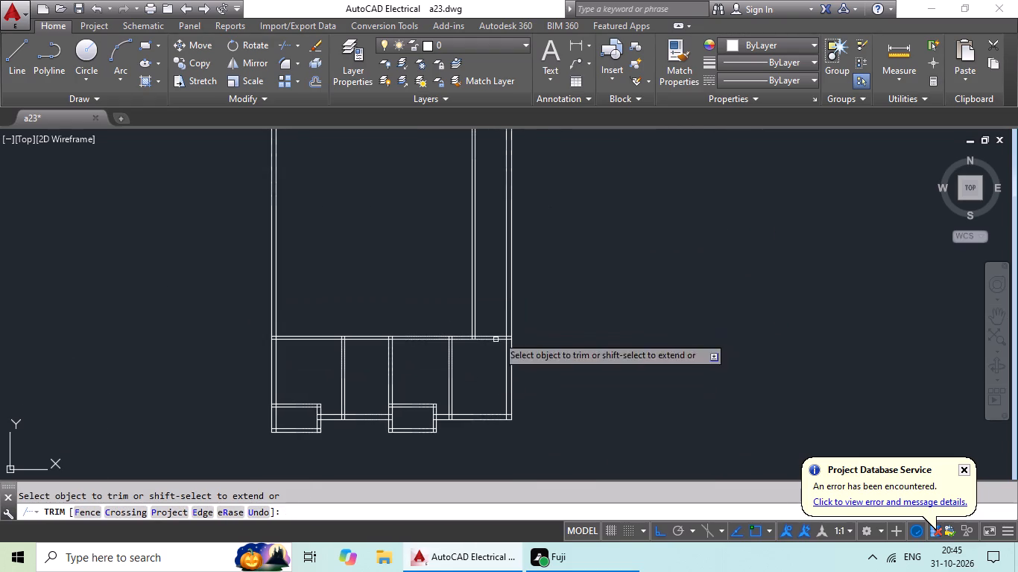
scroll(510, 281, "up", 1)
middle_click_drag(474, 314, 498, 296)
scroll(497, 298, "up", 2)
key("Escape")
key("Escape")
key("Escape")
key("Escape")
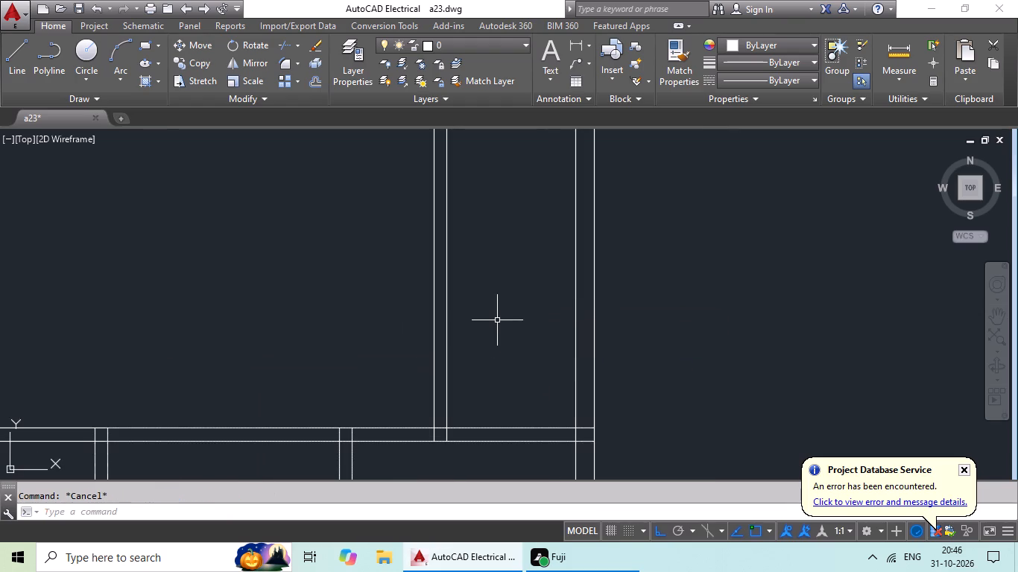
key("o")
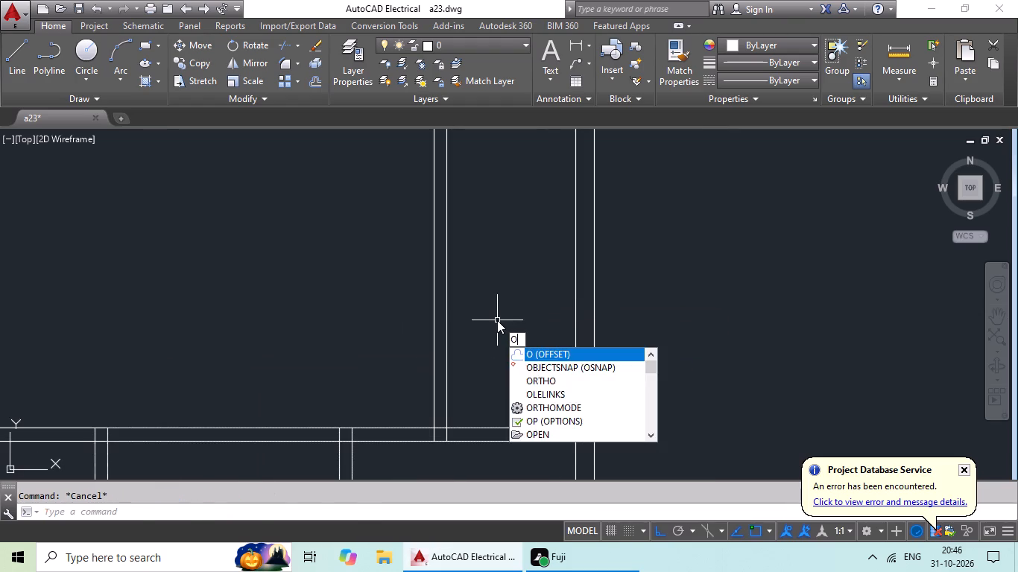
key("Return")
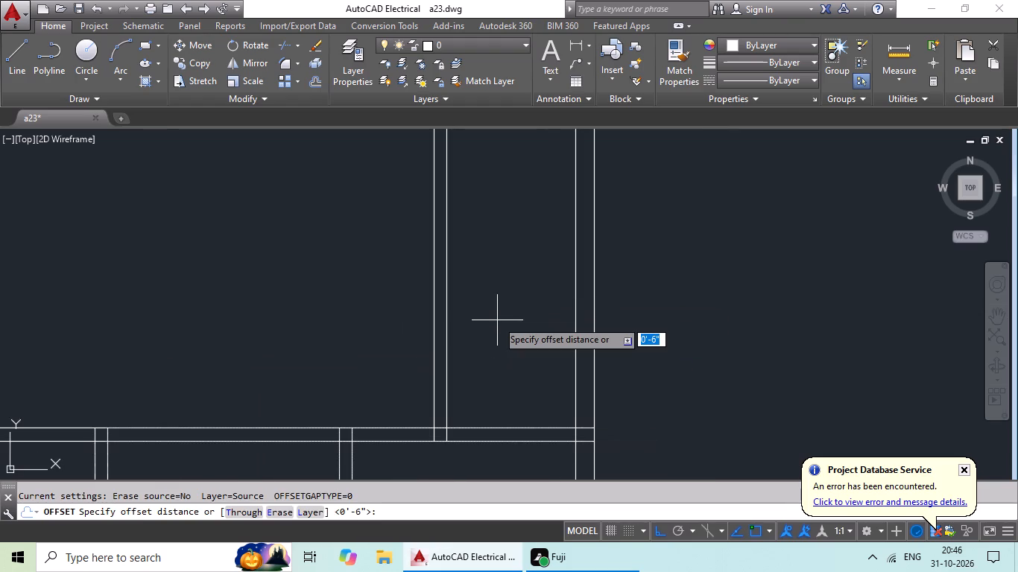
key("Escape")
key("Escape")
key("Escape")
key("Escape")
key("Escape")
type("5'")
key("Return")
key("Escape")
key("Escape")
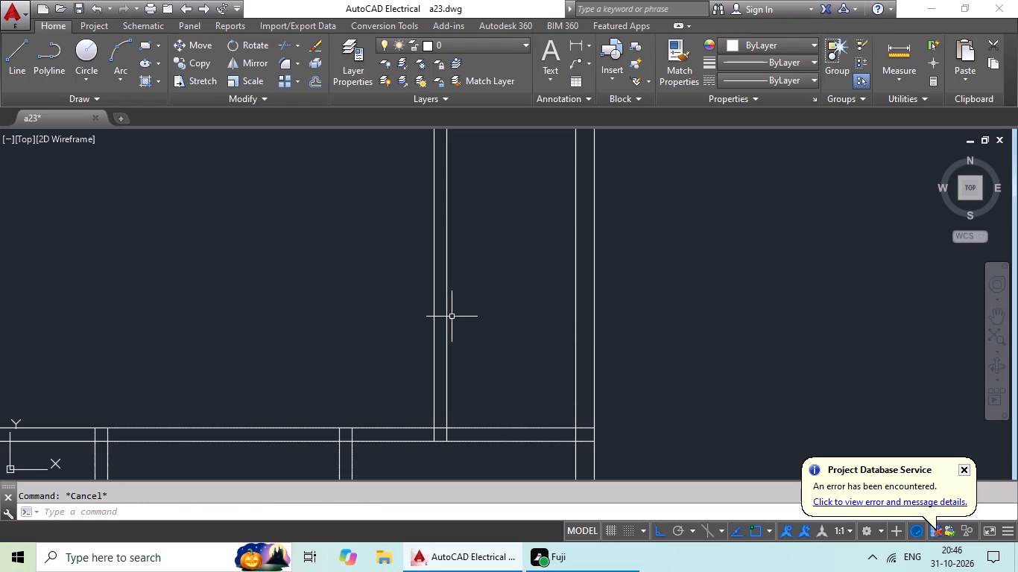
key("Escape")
Offset the upper line of the cross wall 5' upward, toward the open area of the plan.
key("o")
key("Return")
type("5'")
key("Return")
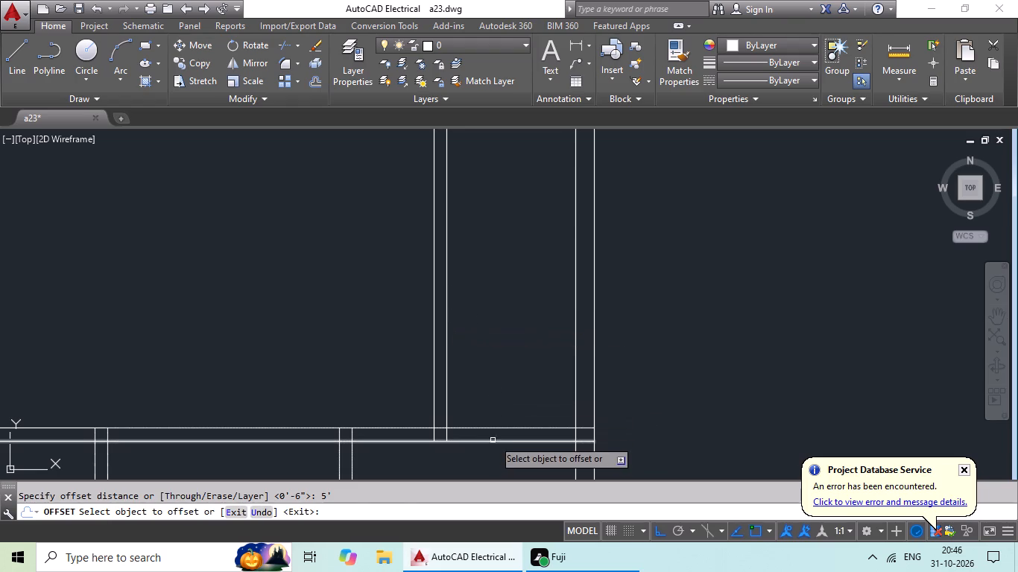
left_click_drag(502, 428, 510, 416)
left_click(561, 366)
scroll(546, 369, "down", 2)
middle_click_drag(546, 369, 563, 361)
key("Escape")
key("Escape")
Offset the new horizontal line 6" further upward to form a second cross-wall pair.
key("o")
key("Return")
key("6")
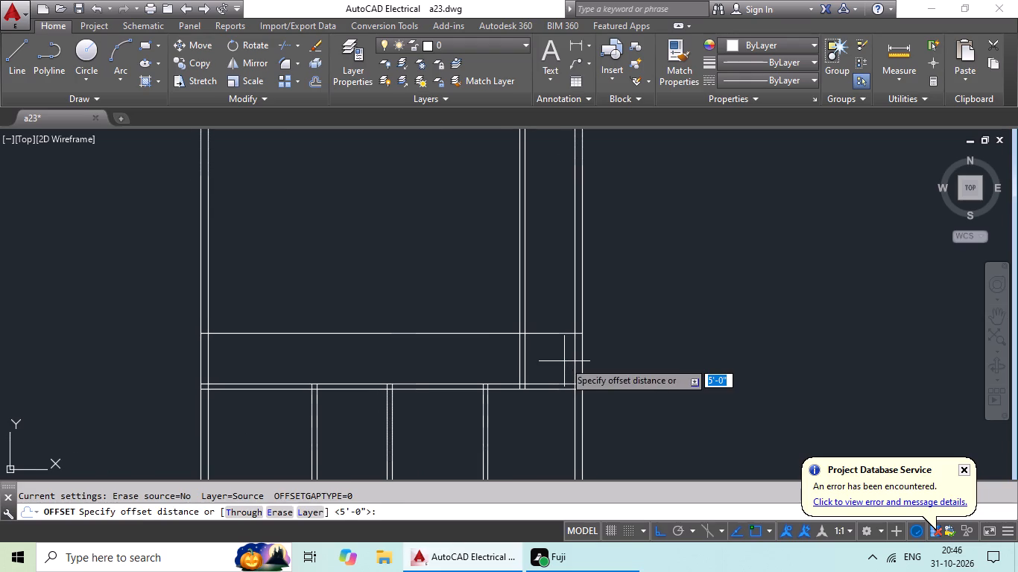
key("shift+quotedbl")
key("Return")
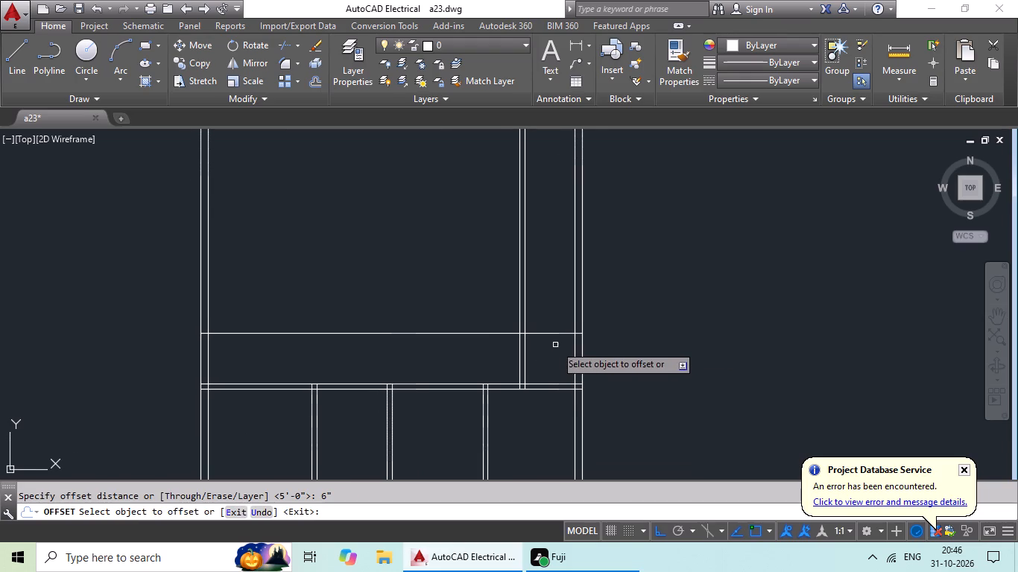
left_click(556, 333)
left_click(568, 293)
scroll(552, 352, "up", 1)
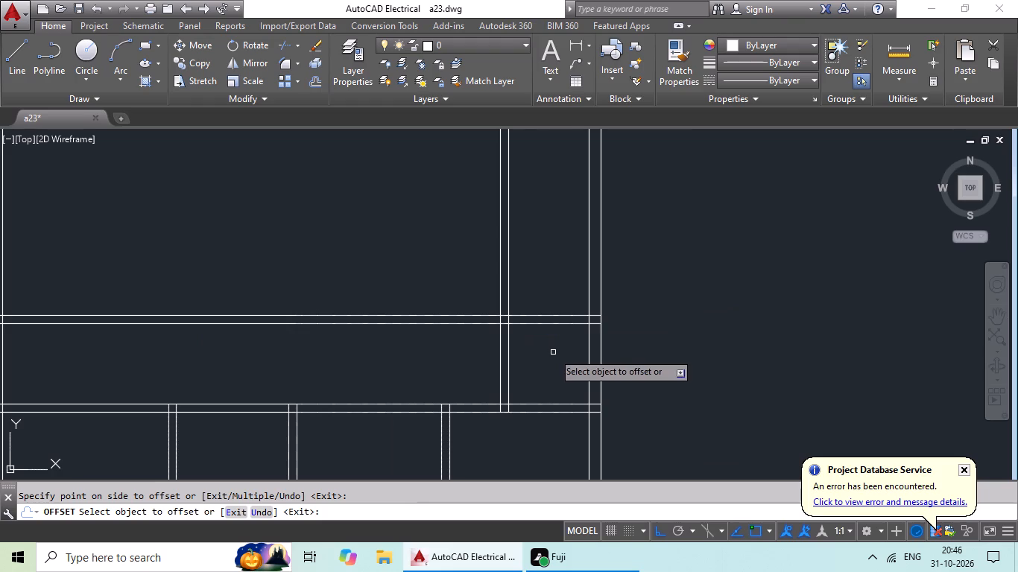
middle_click(553, 352)
middle_click_drag(442, 332, 567, 331)
key("Escape")
key("Escape")
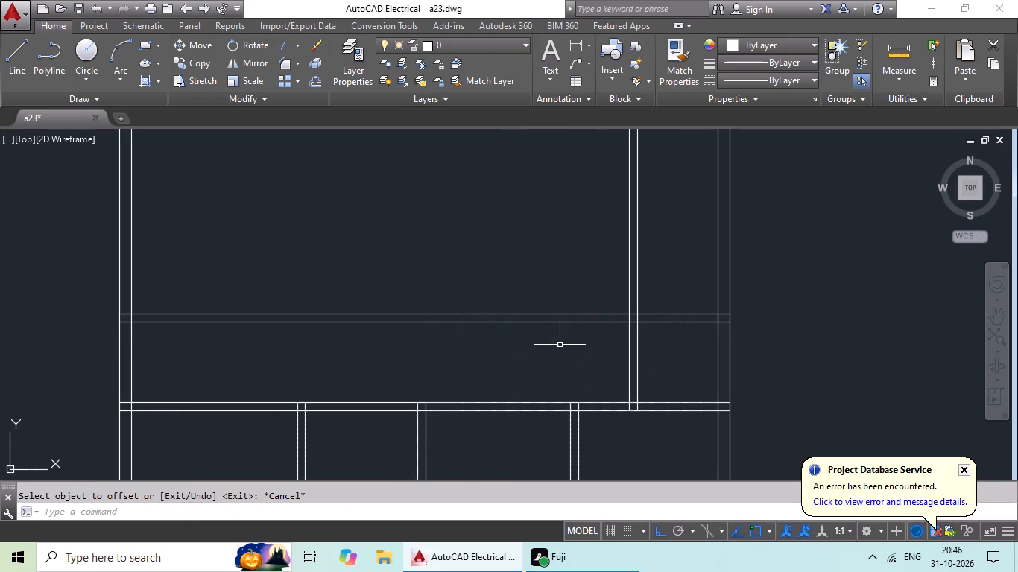
Trim the new horizontal pair between the left outer wall and the vertical partition near the right outer wall.
type("tr")
key("space")
key("space")
left_click_drag(581, 289, 551, 349)
left_click(551, 349)
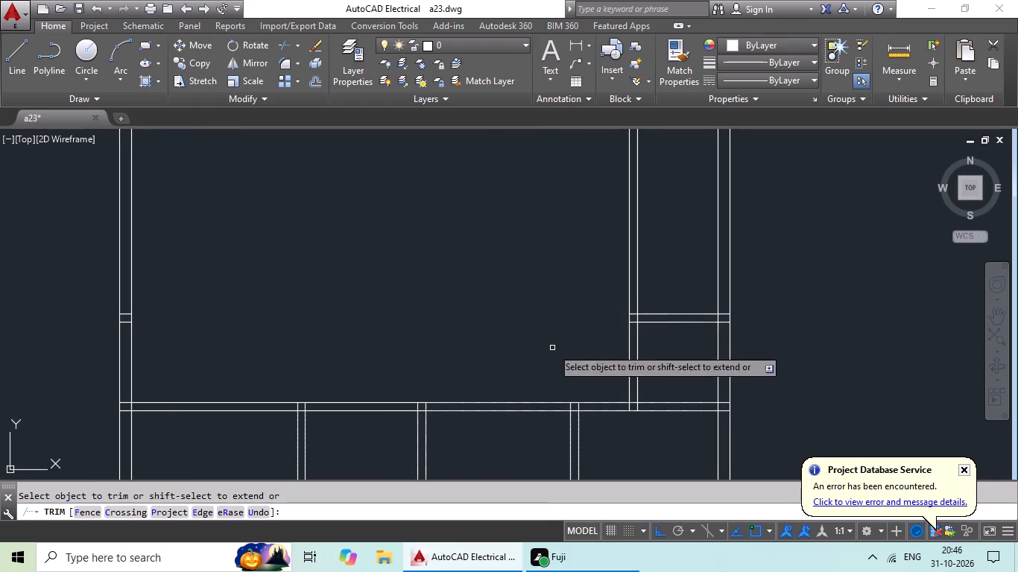
scroll(568, 315, "down", 3)
scroll(453, 311, "up", 2)
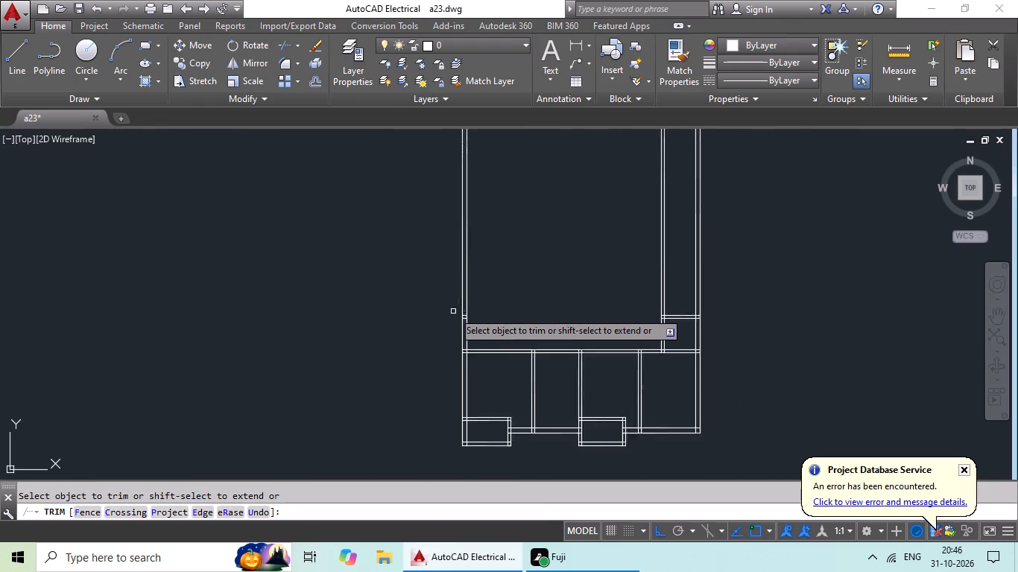
Erase the two short line remnants of the trimmed pair inside the left outer wall's thickness.
scroll(453, 311, "up", 4)
scroll(493, 386, "up", 3)
key("Escape")
left_click_drag(488, 182, 432, 345)
key("Escape")
left_click_drag(499, 167, 443, 339)
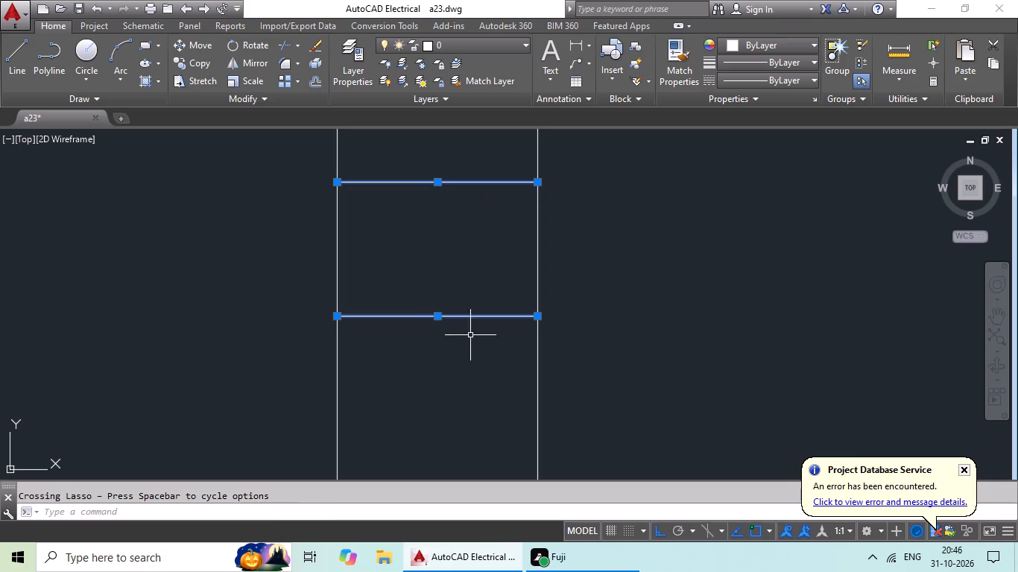
key("Delete")
Offset the upper line of the short cross wall in the narrow right-hand strip 4'7" upward.
scroll(531, 316, "down", 5)
middle_click_drag(629, 305, 300, 302)
scroll(489, 295, "down", 3)
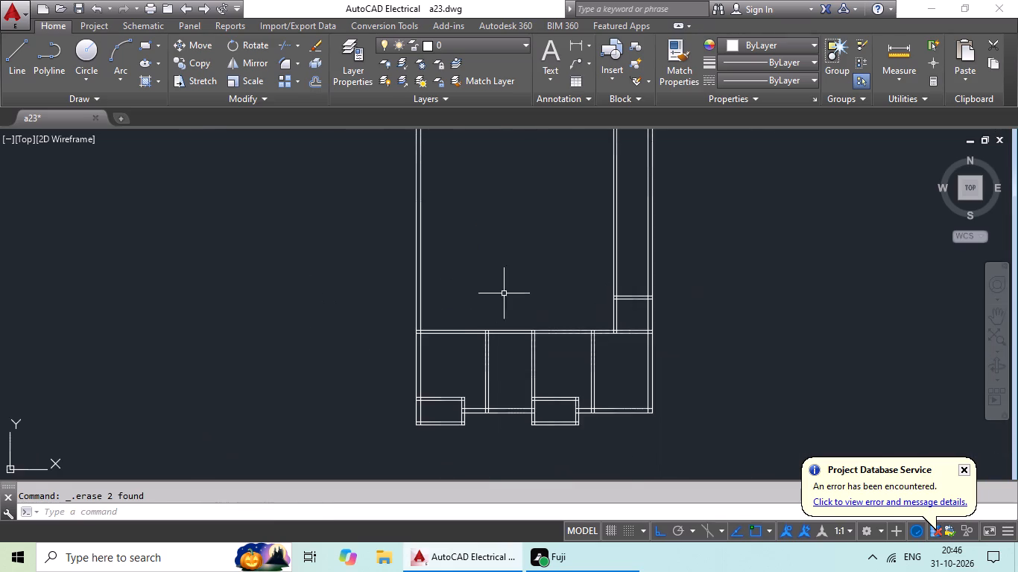
middle_click_drag(504, 293, 403, 334)
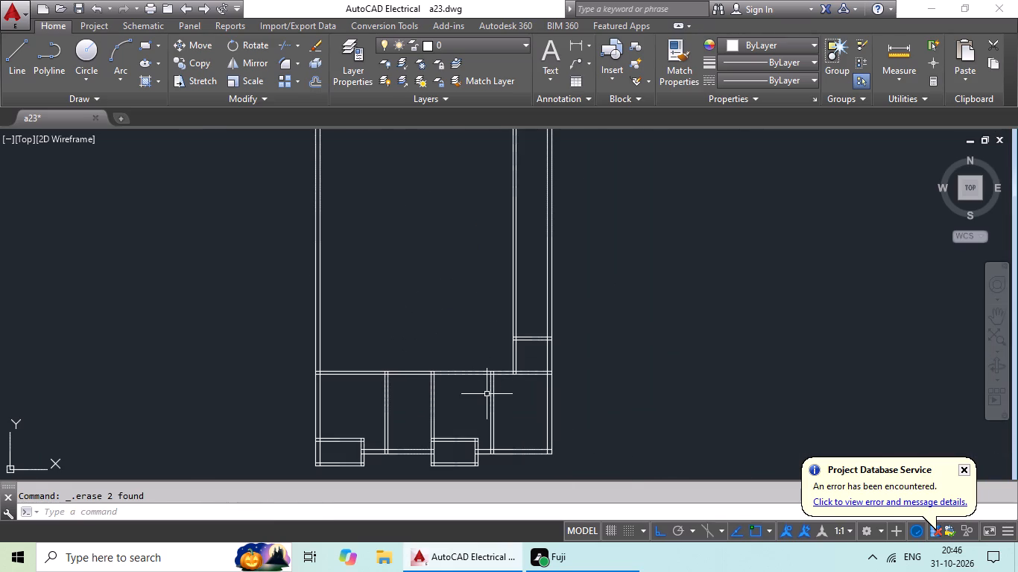
key("Escape")
key("Escape")
key("o")
key("Return")
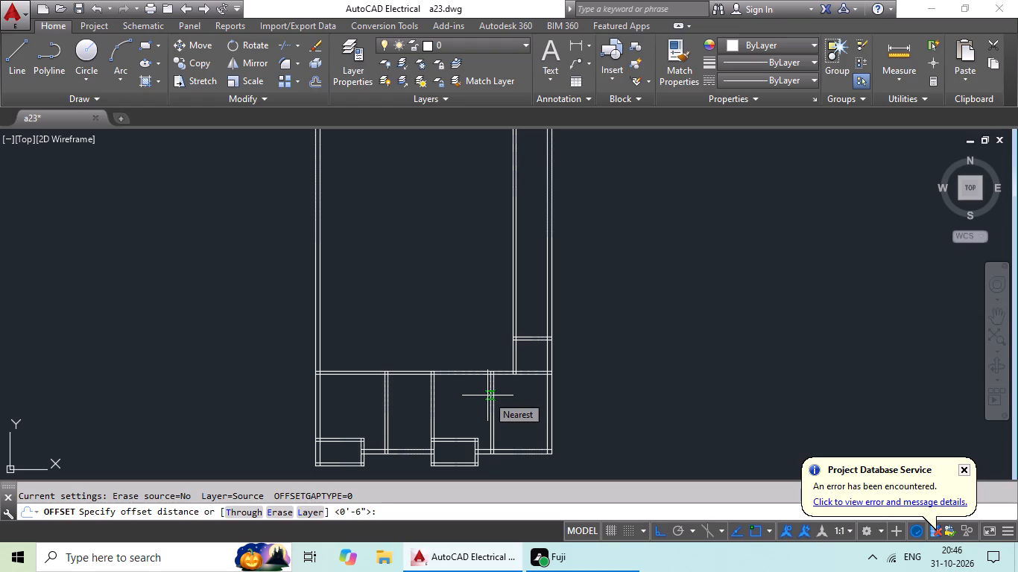
type("4'7\"")
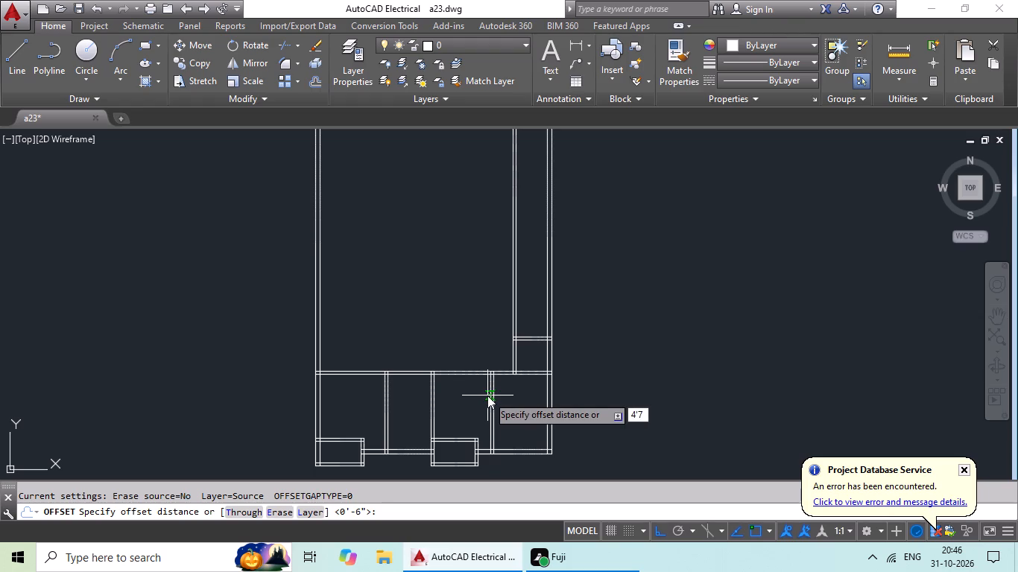
key("Return")
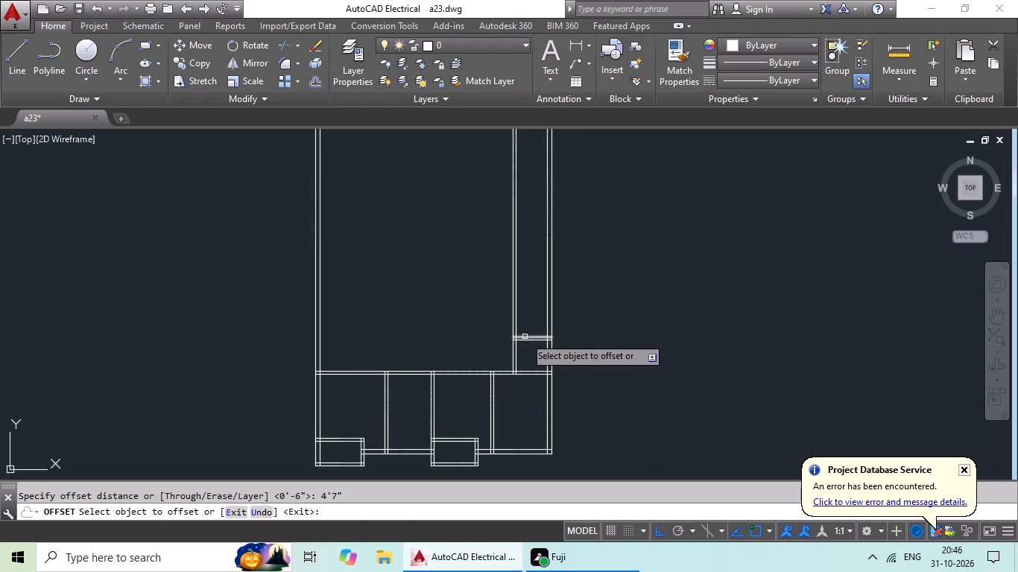
left_click(525, 337)
left_click(532, 296)
scroll(531, 320, "up", 3)
middle_click_drag(529, 320, 436, 369)
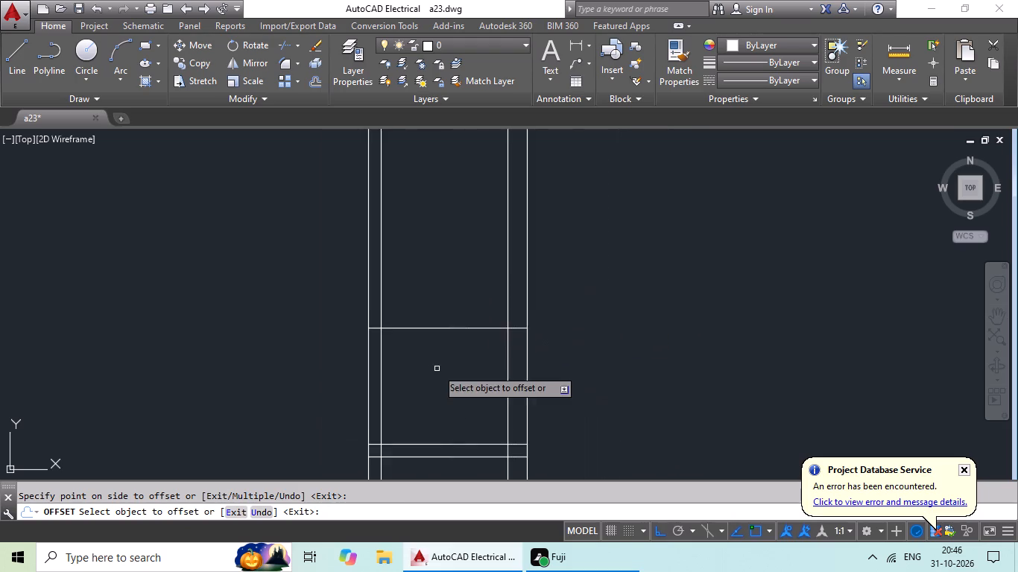
scroll(437, 368, "up", 2)
key("Escape")
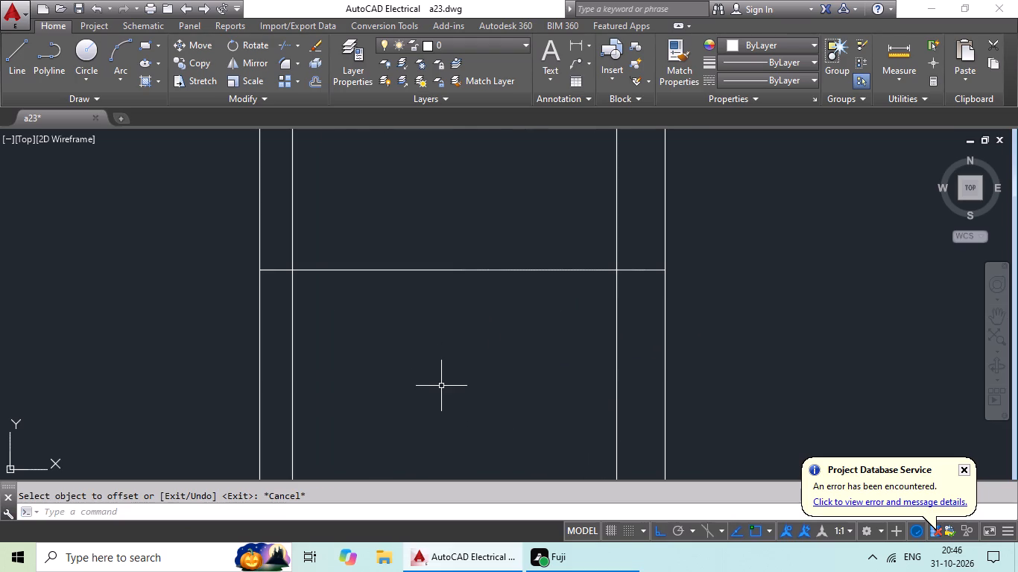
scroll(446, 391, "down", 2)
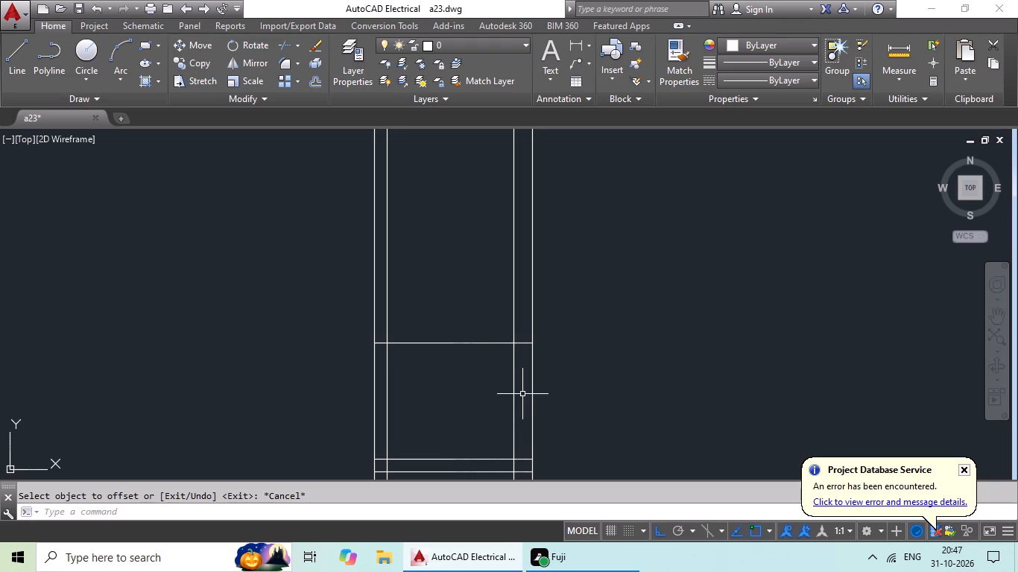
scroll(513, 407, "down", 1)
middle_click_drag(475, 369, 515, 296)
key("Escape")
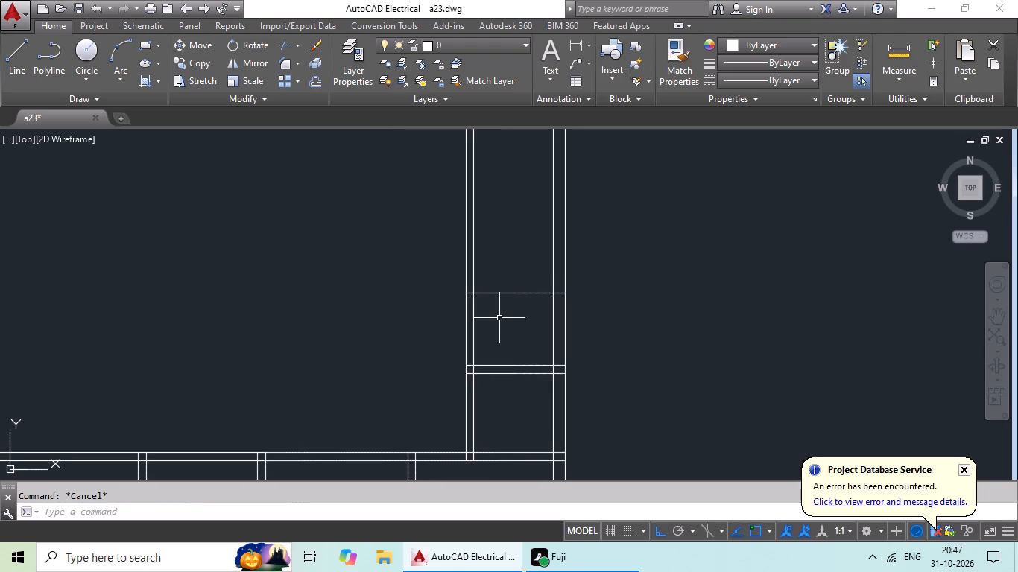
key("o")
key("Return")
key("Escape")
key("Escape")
Offset the new short line in the narrow strip 6" further upward to form another wall pair.
key("o")
key("Return")
key("6")
key("shift+quotedbl")
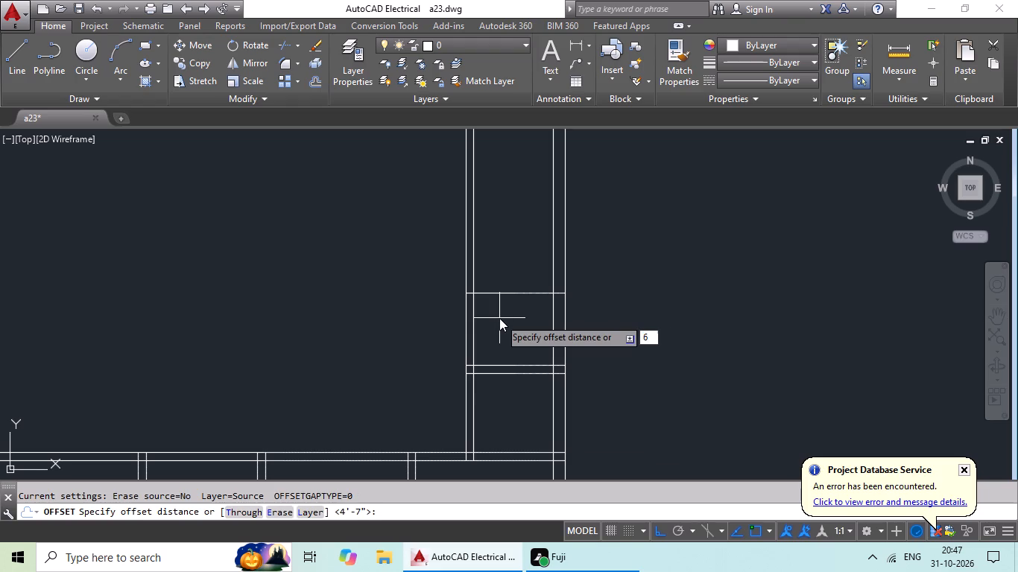
key("Return")
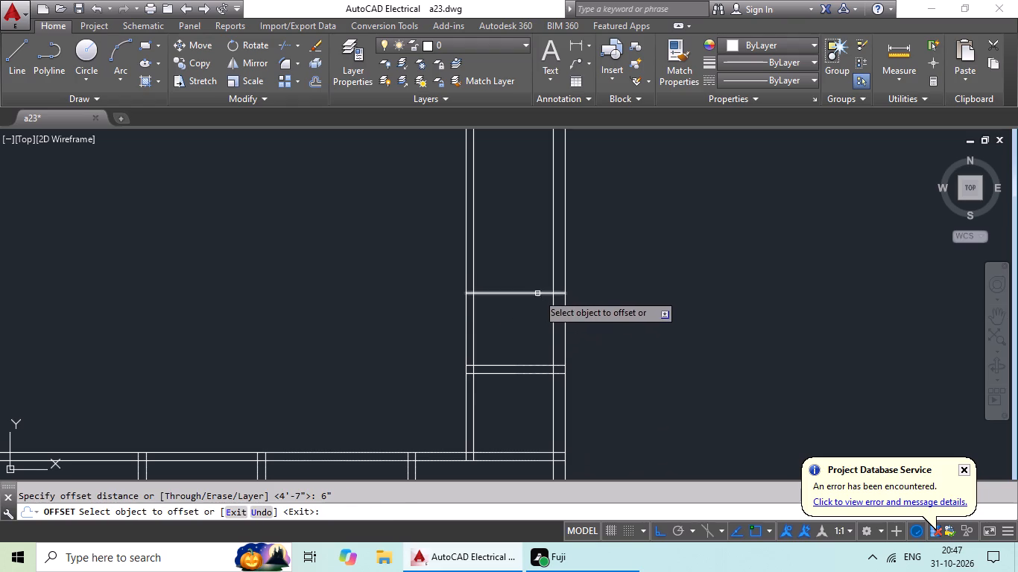
left_click_drag(537, 293, 542, 267)
scroll(543, 326, "up", 1)
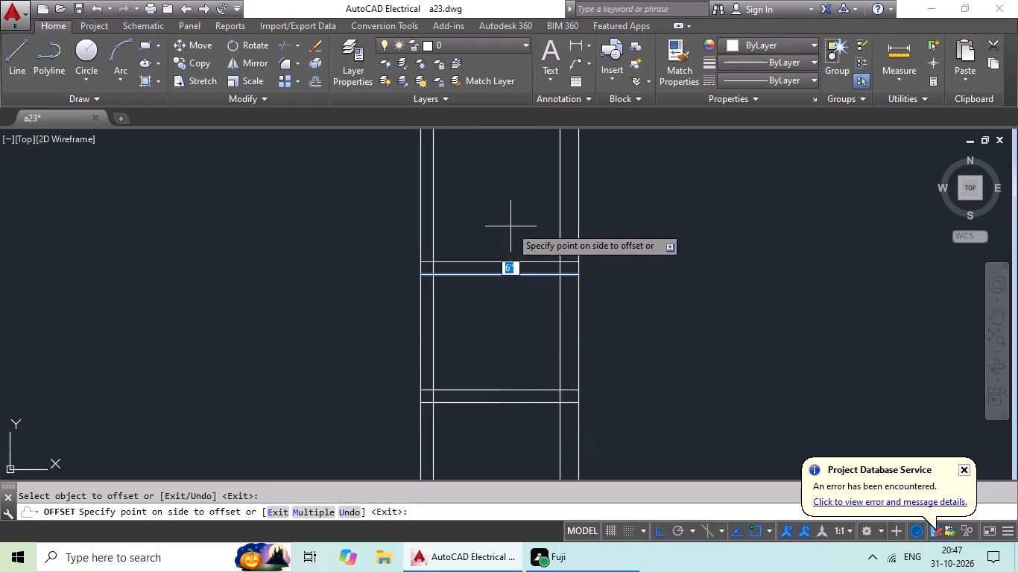
left_click(510, 226)
scroll(513, 299, "up", 2)
middle_click_drag(513, 299, 531, 363)
scroll(570, 407, "down", 2)
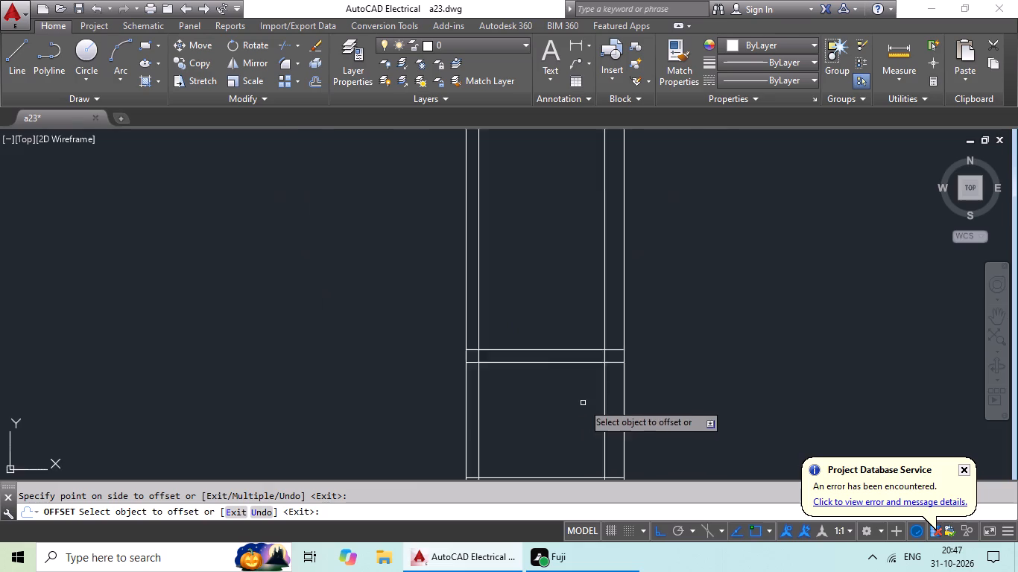
scroll(583, 403, "down", 1)
scroll(554, 331, "down", 2)
middle_click_drag(555, 322, 568, 302)
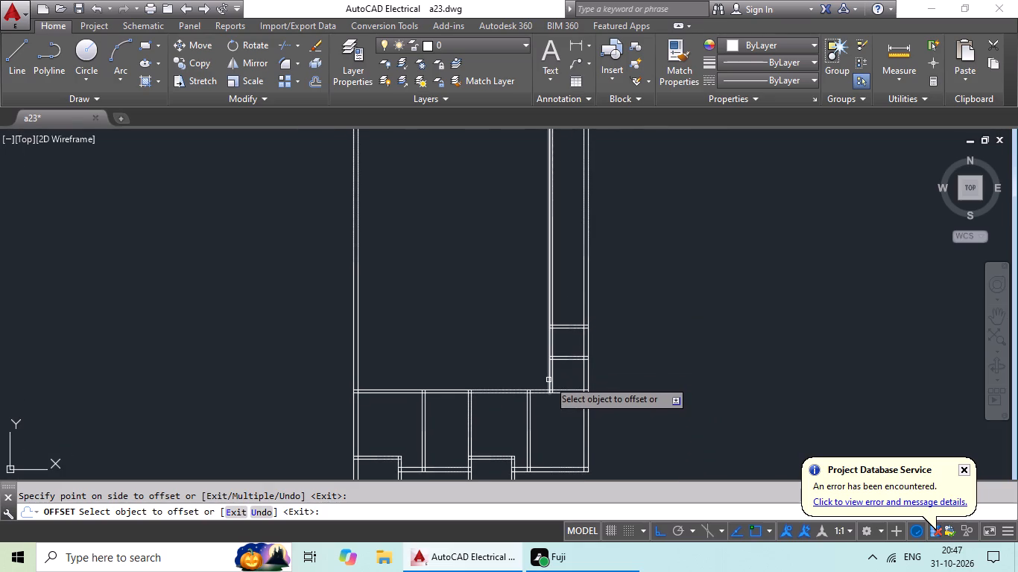
key("Escape")
key("Escape")
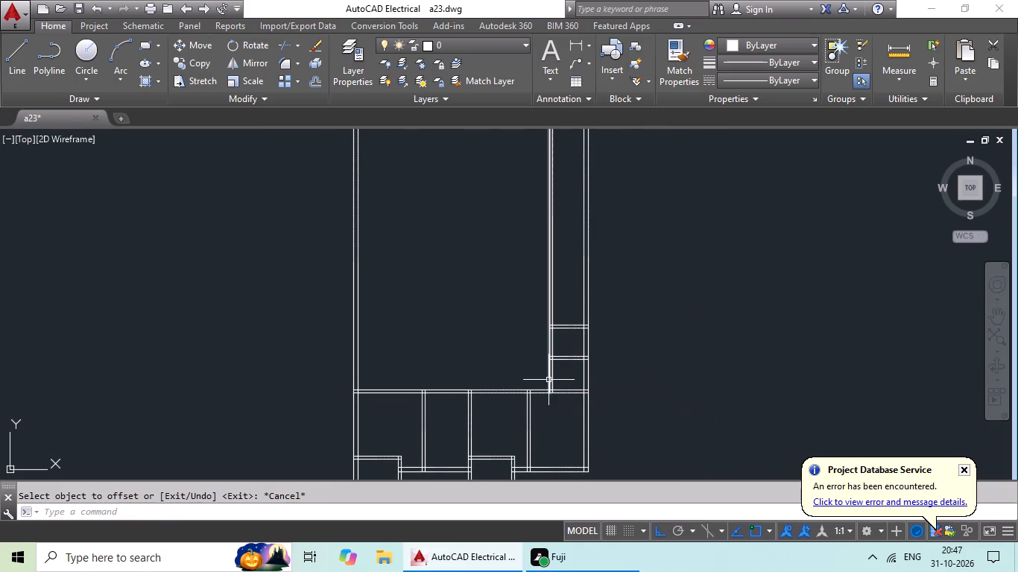
Extend both short horizontal wall pairs across the plan to the inner line of the left outer wall.
key("e")
type("x")
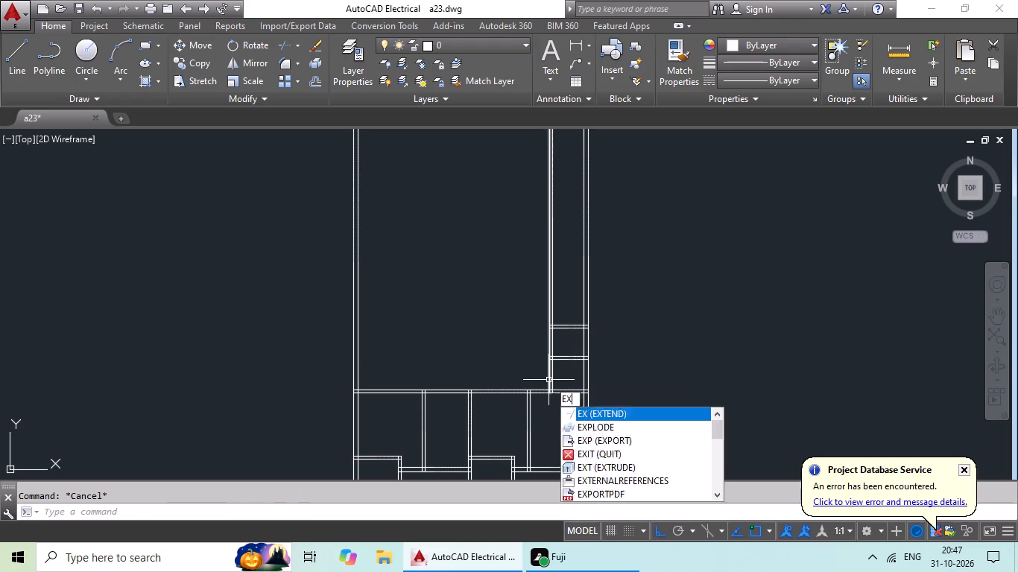
key("space")
key("space")
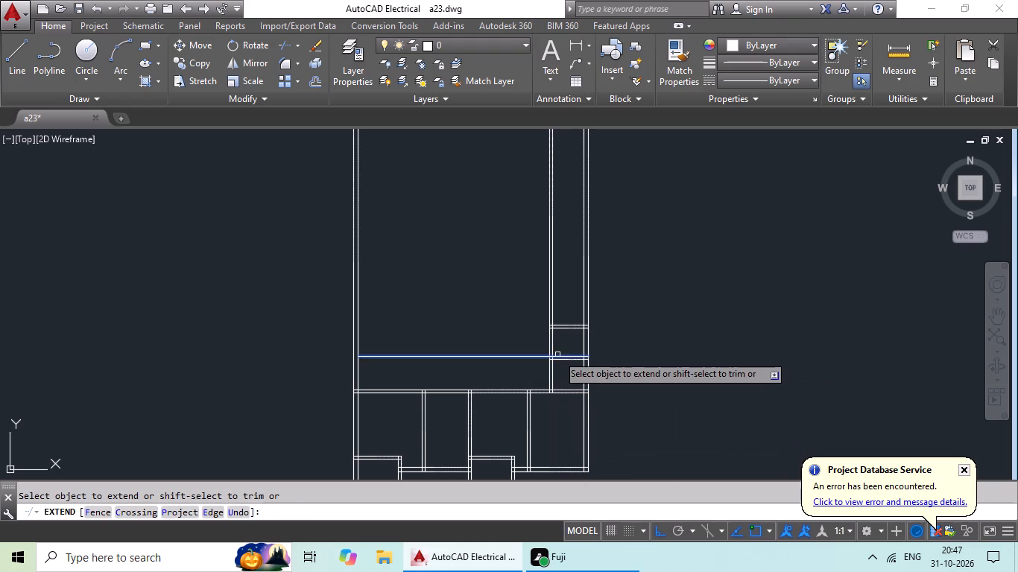
left_click(561, 356)
left_click(561, 360)
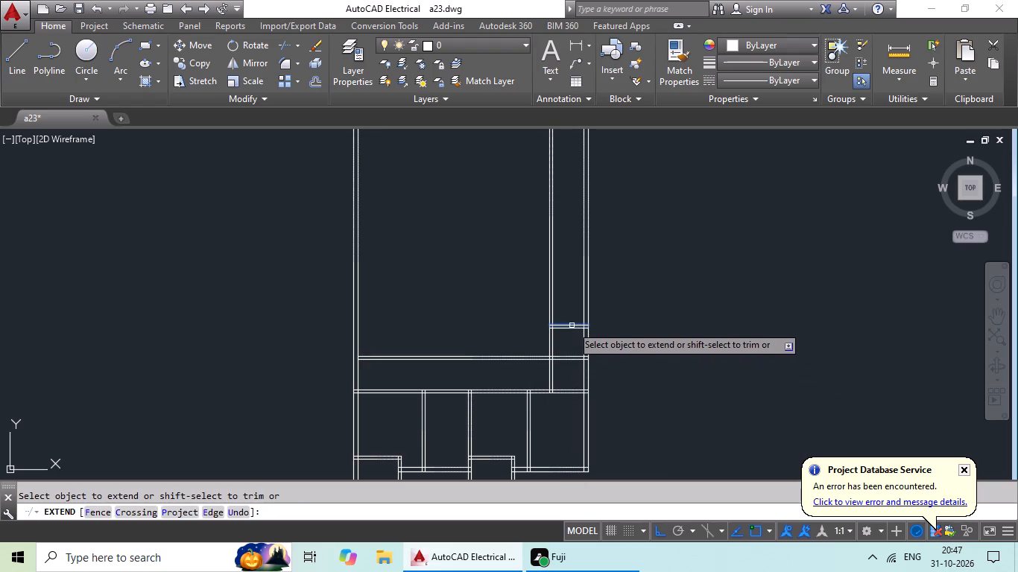
left_click(563, 325)
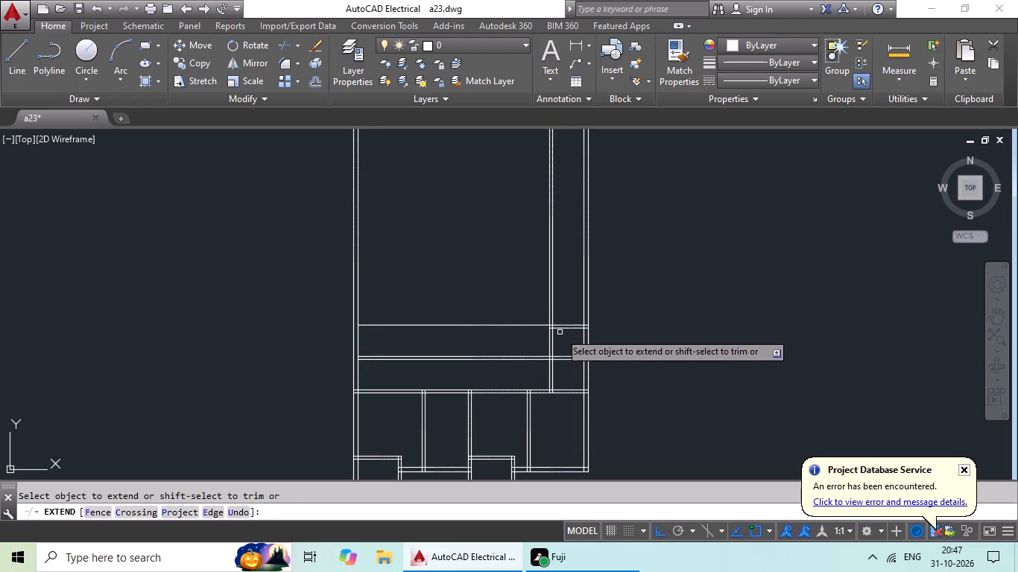
left_click(562, 329)
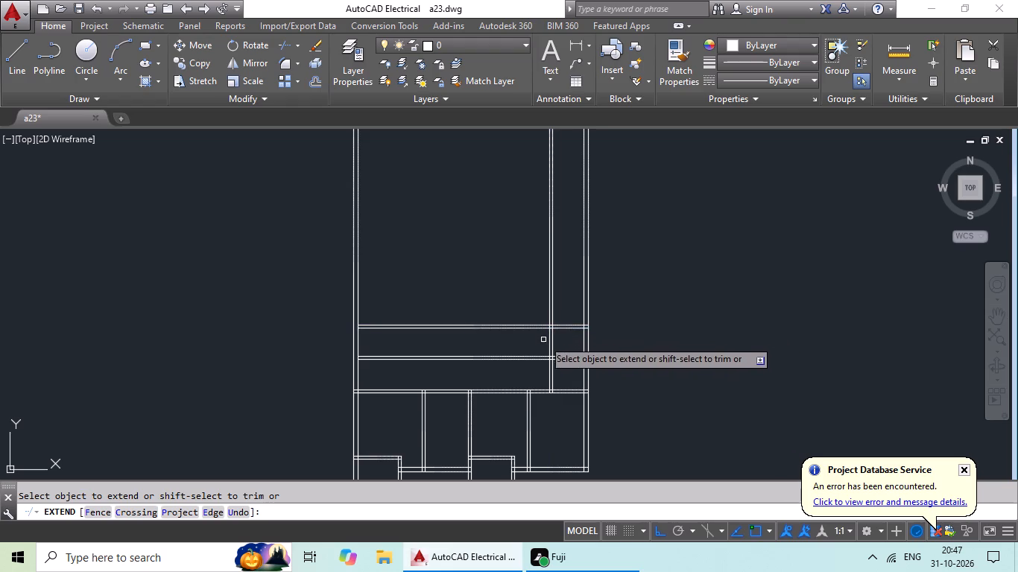
Extend the lines of both new horizontal wall pairs to the outer line of the left outer wall.
middle_click_drag(471, 269, 679, 313)
middle_click(681, 314)
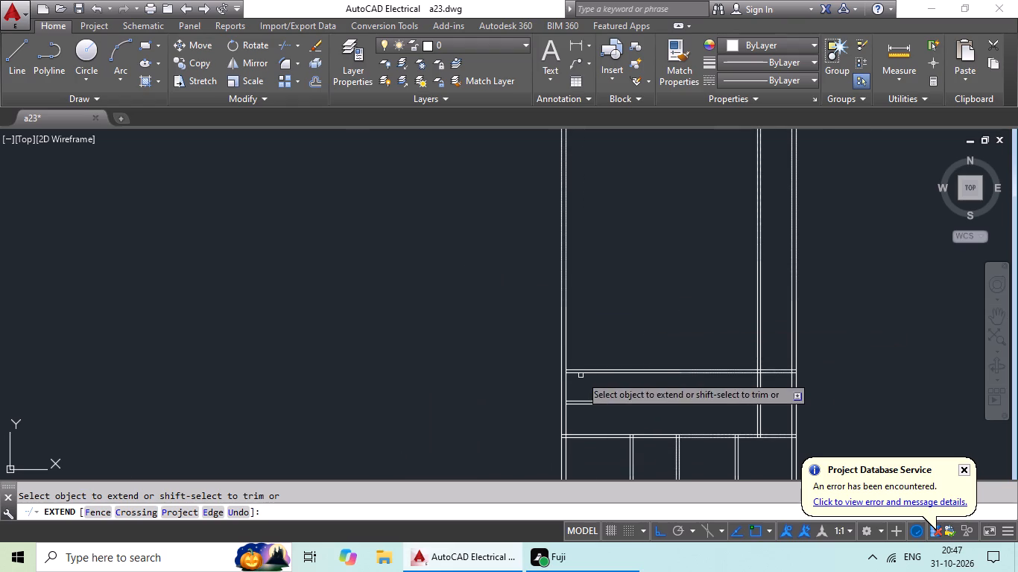
left_click(570, 375)
left_click(577, 369)
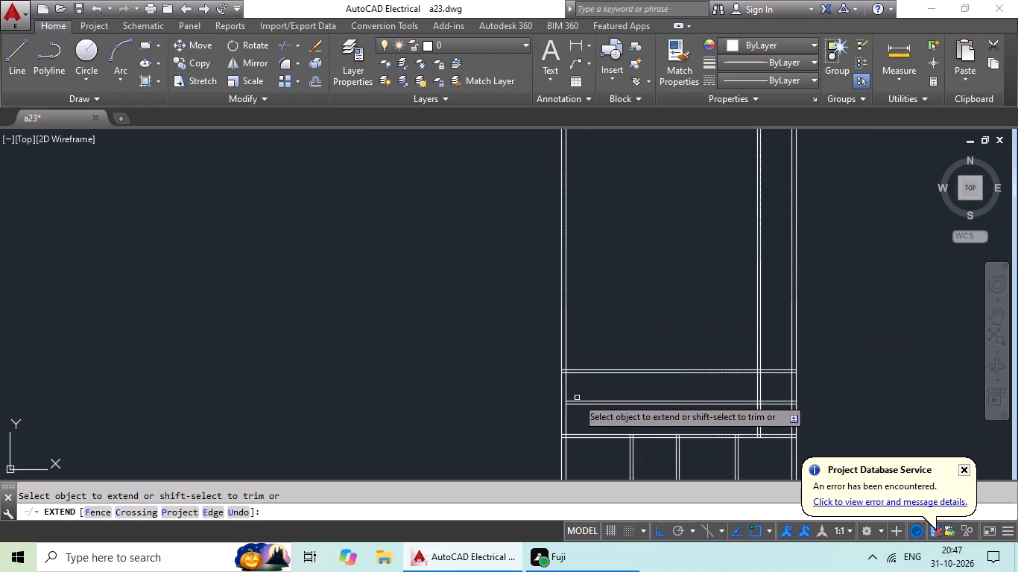
left_click(577, 401)
left_click(578, 404)
middle_click_drag(606, 343, 610, 343)
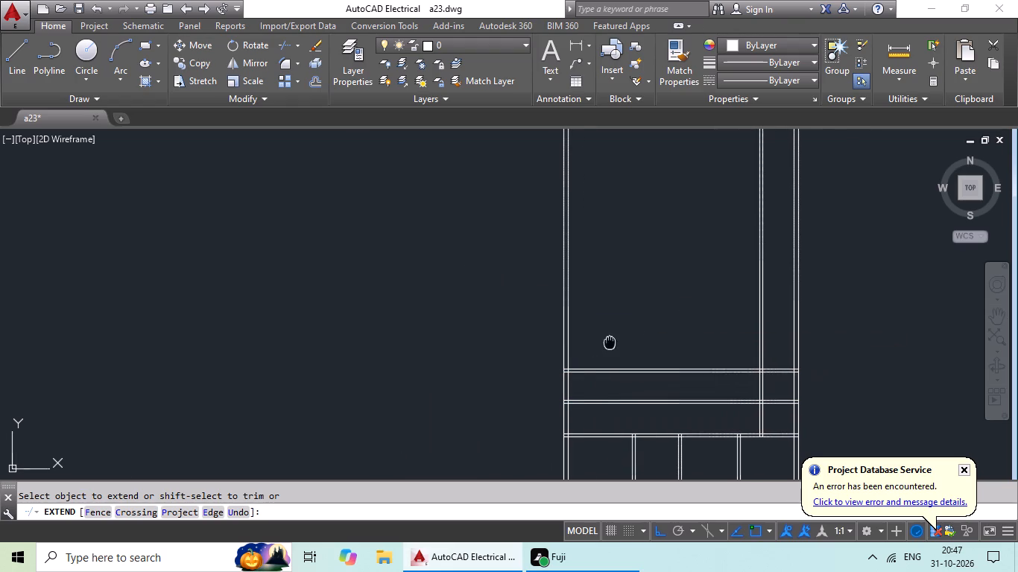
middle_click_drag(610, 343, 654, 317)
key("Escape")
key("Escape")
key("Escape")
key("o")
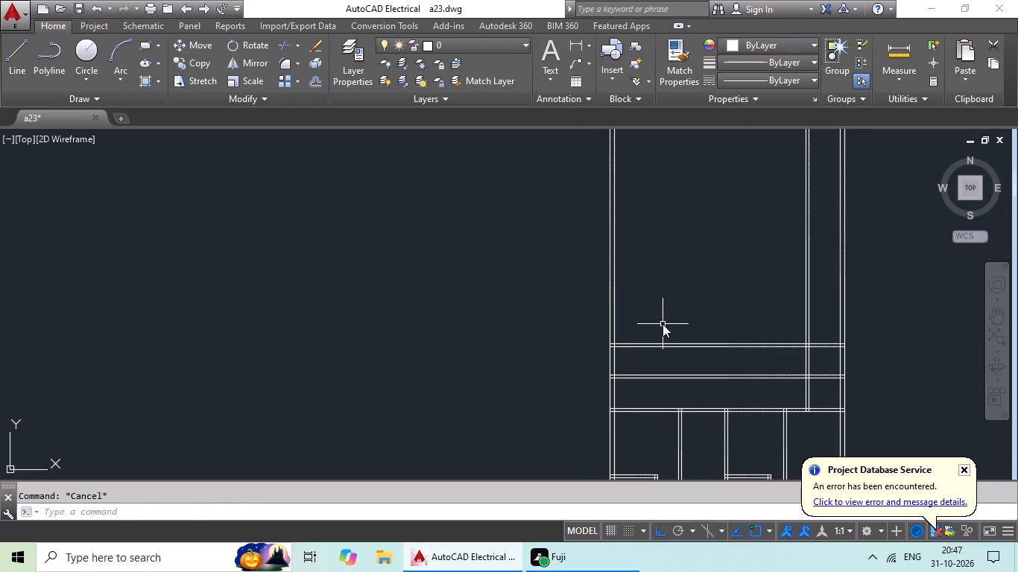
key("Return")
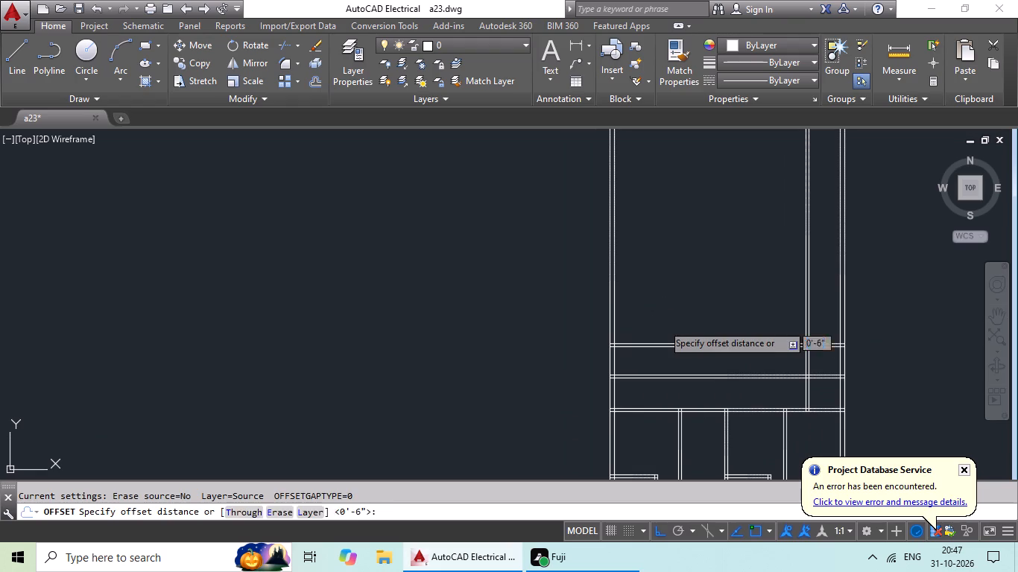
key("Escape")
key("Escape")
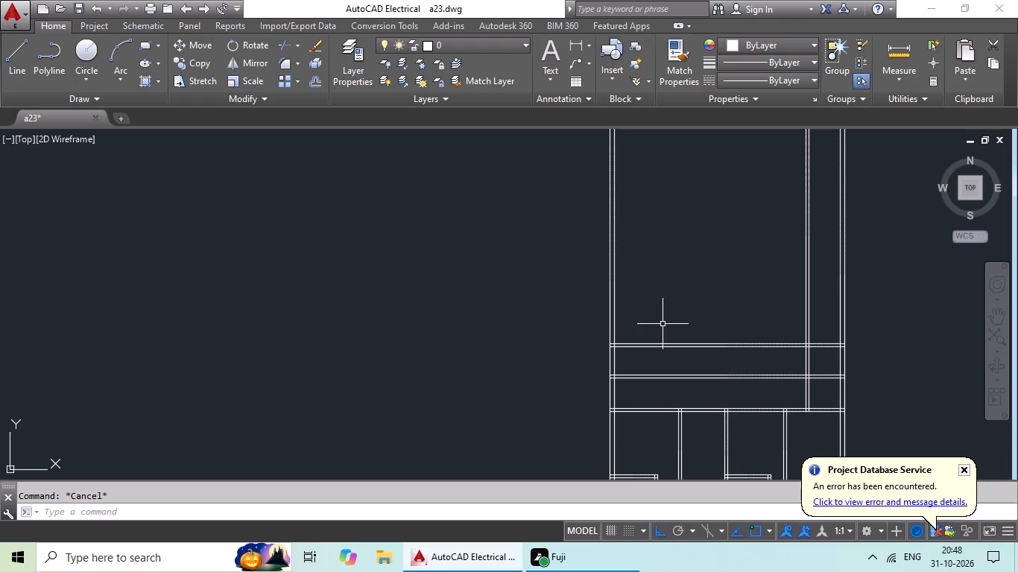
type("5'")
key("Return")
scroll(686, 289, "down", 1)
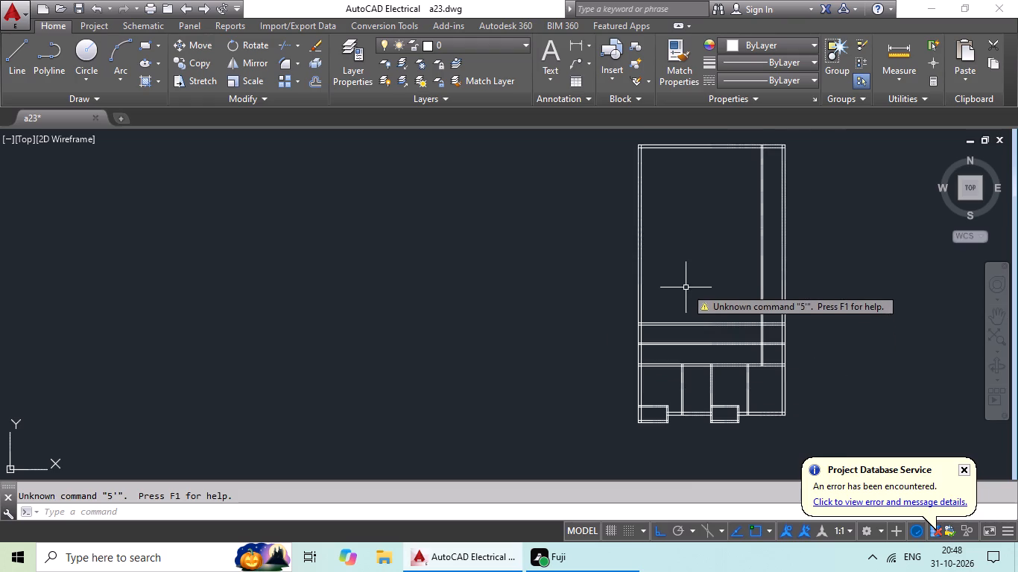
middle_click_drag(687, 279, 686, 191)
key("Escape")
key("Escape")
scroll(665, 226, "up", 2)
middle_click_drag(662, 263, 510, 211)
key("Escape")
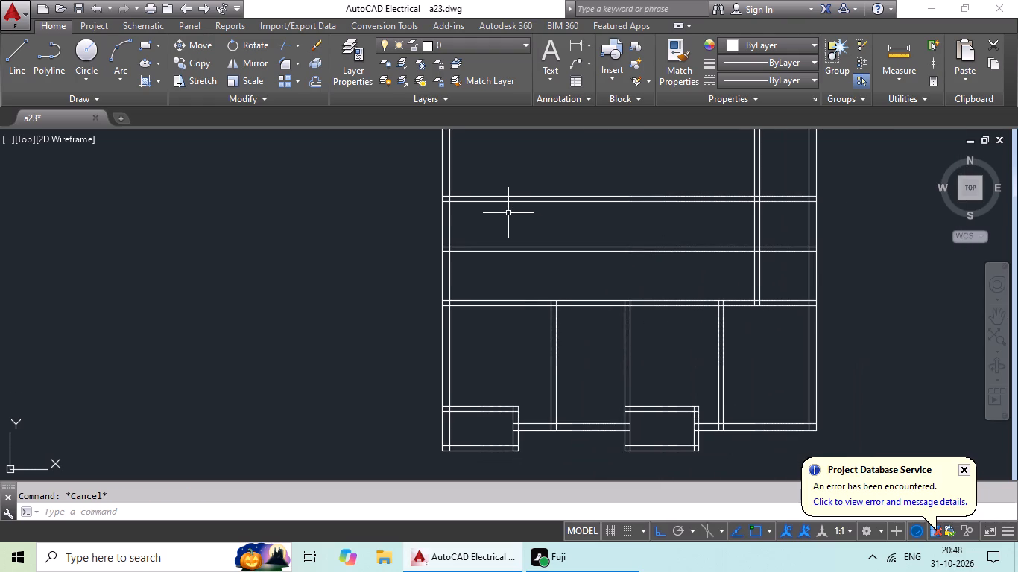
Offset the inner line of the left outer wall 5' into the plan.
key("o")
key("Return")
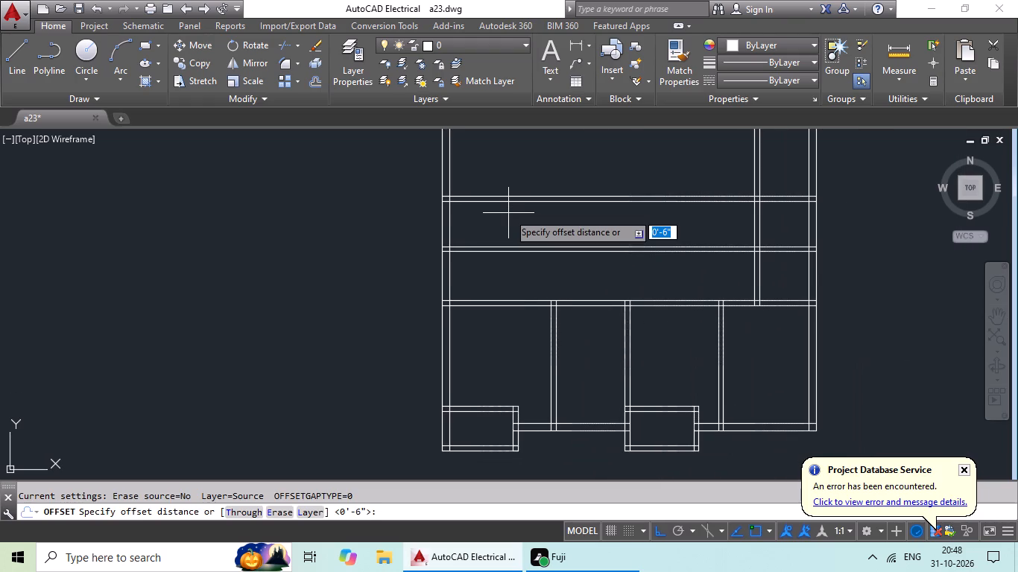
type("5'")
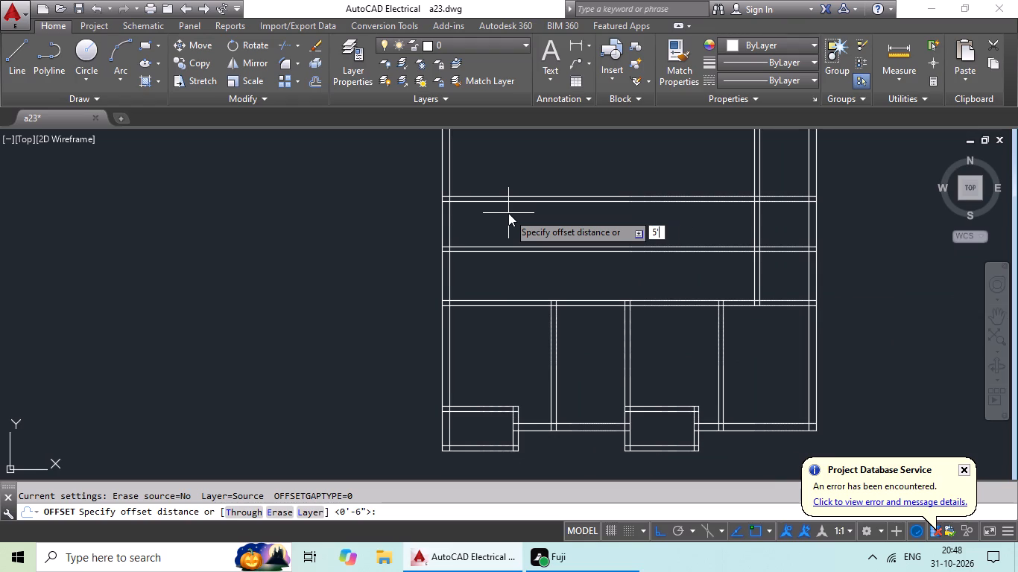
key("Return")
left_click(448, 238)
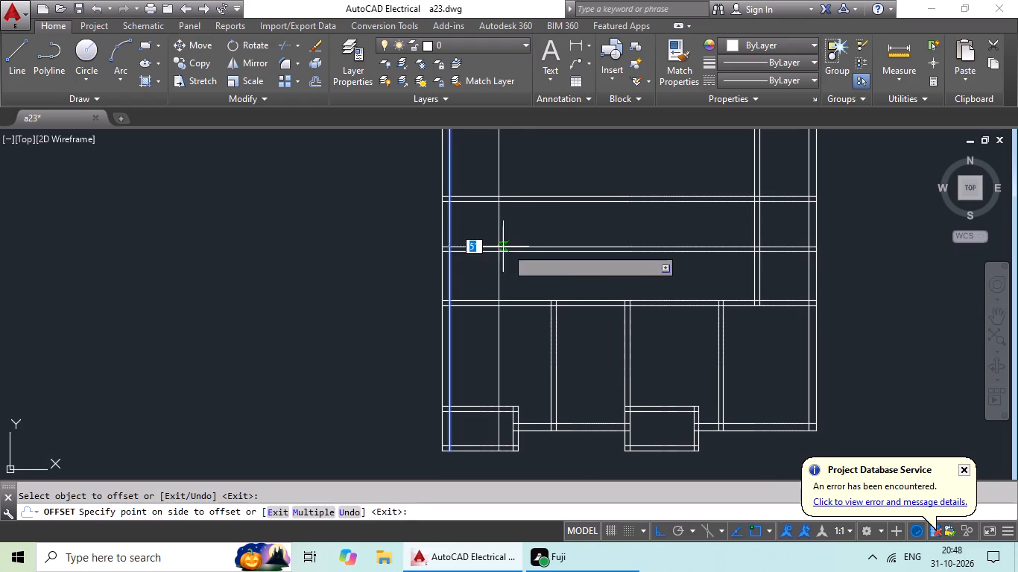
left_click(508, 247)
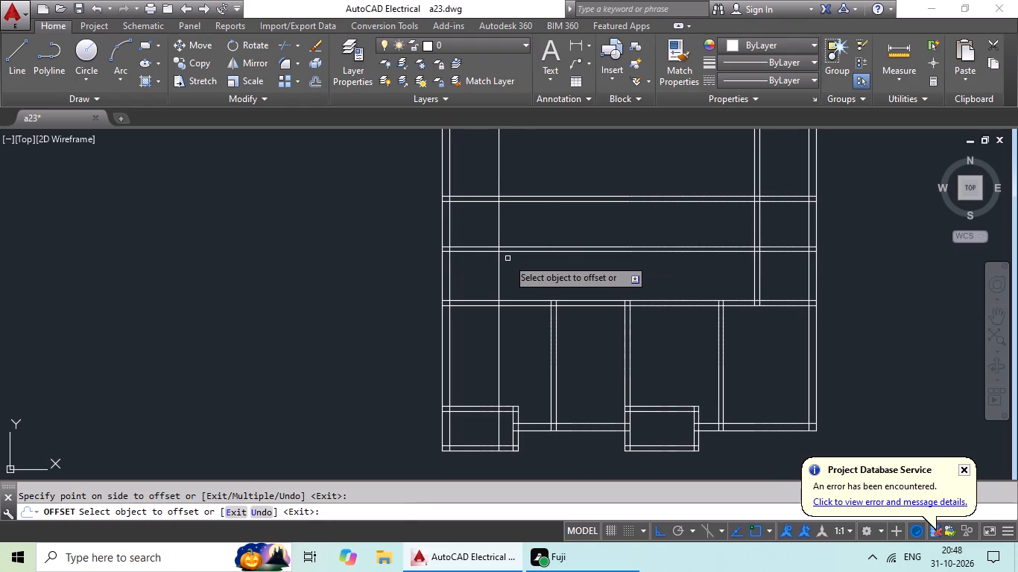
key("Escape")
key("Escape")
Offset the new vertical line 6" further into the plan to form a wall pair.
key("o")
key("Return")
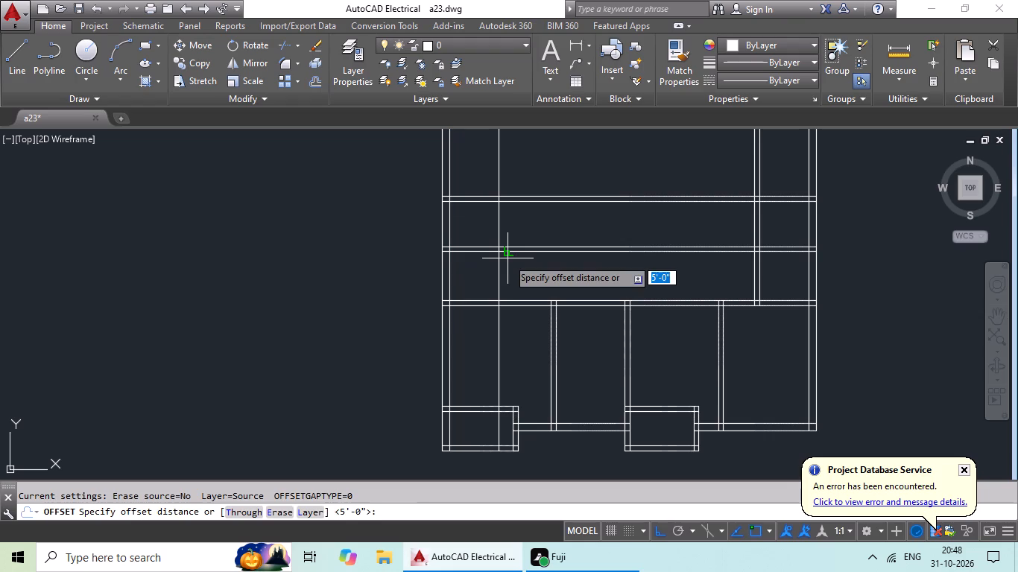
key("6")
key("shift+quotedbl")
key("Return")
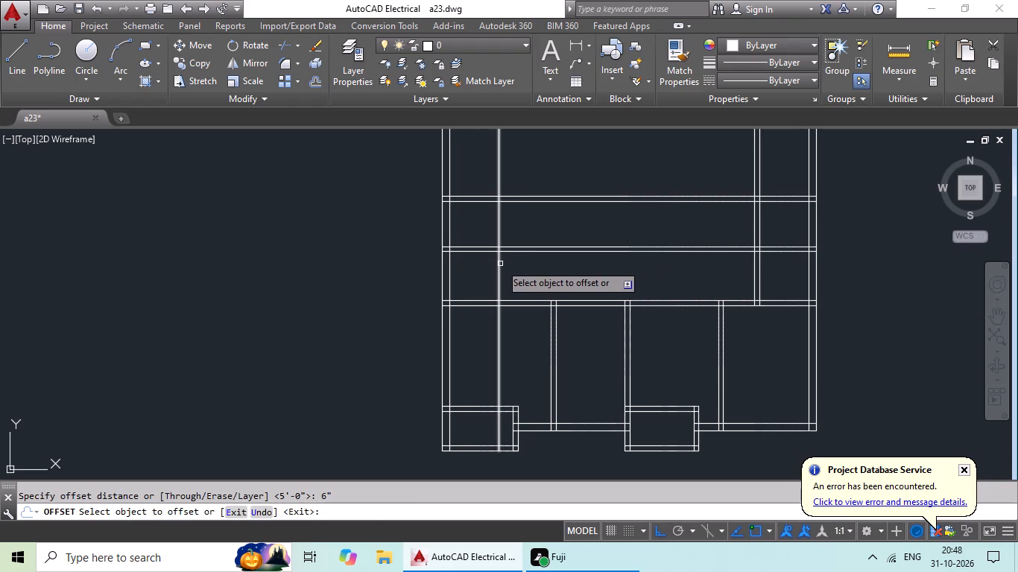
left_click_drag(499, 268, 511, 265)
left_click(516, 265)
scroll(512, 366, "up", 2)
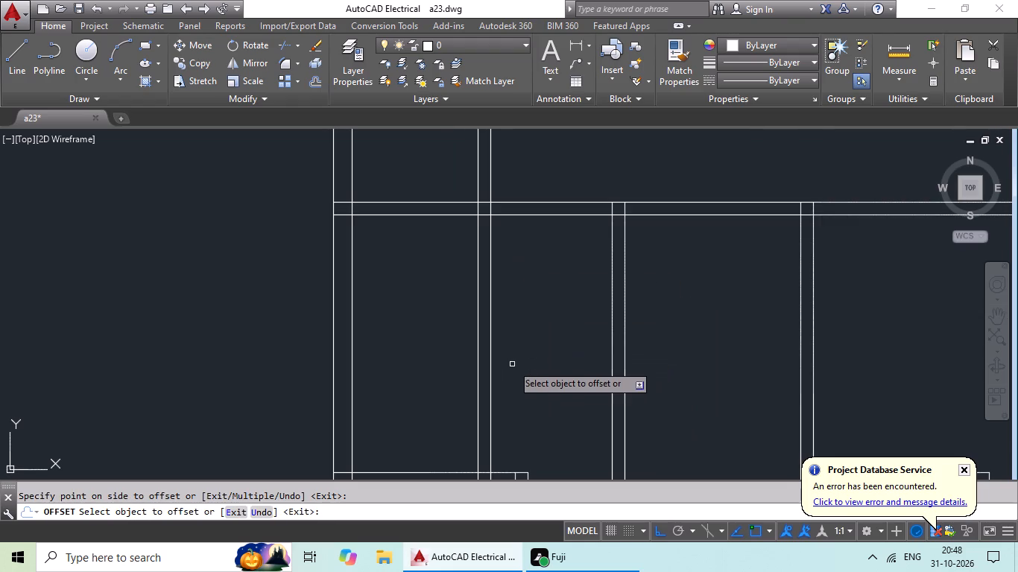
middle_click_drag(513, 363, 523, 285)
scroll(573, 317, "down", 2)
middle_click_drag(577, 314, 607, 264)
key("Escape")
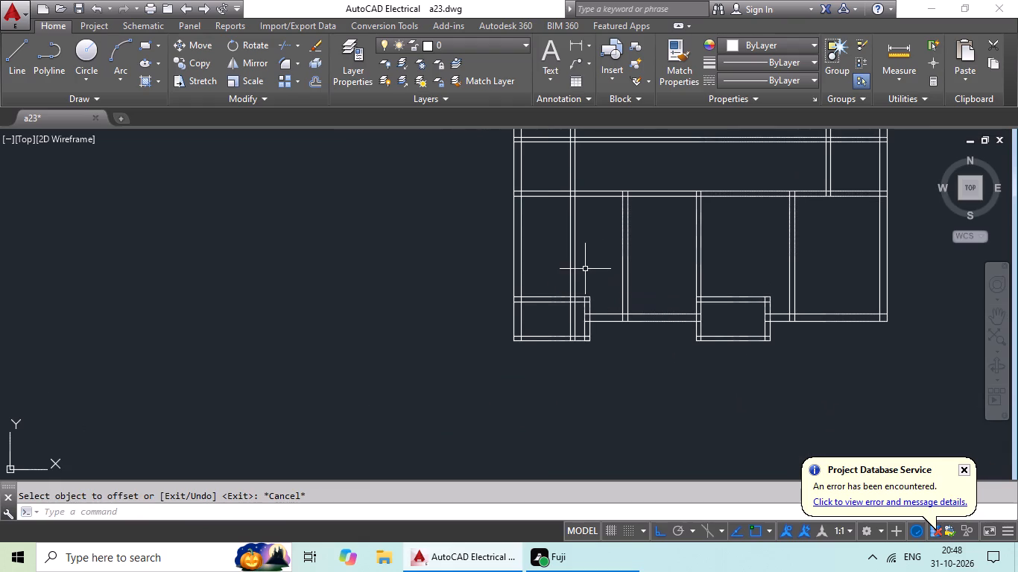
key("Escape")
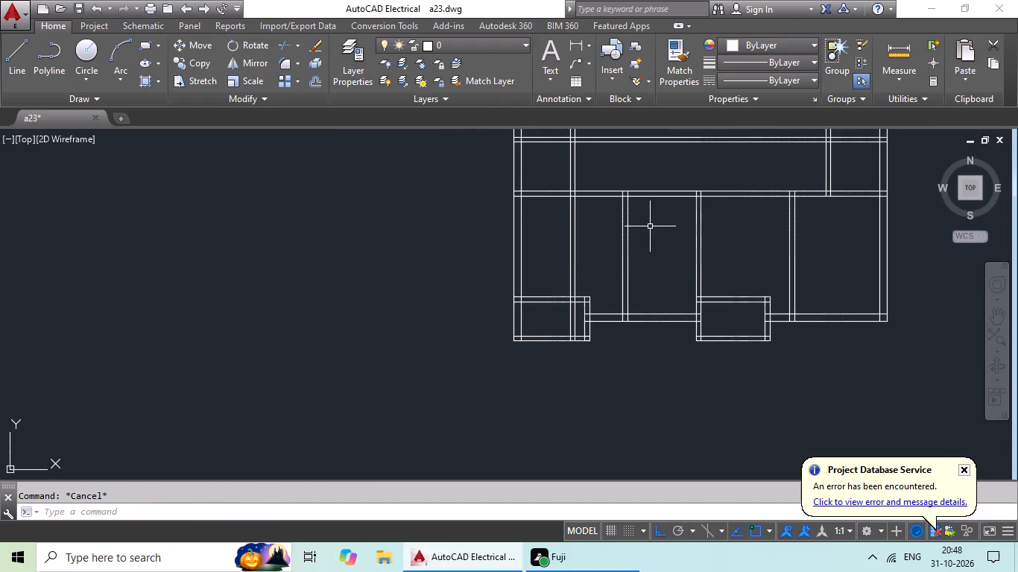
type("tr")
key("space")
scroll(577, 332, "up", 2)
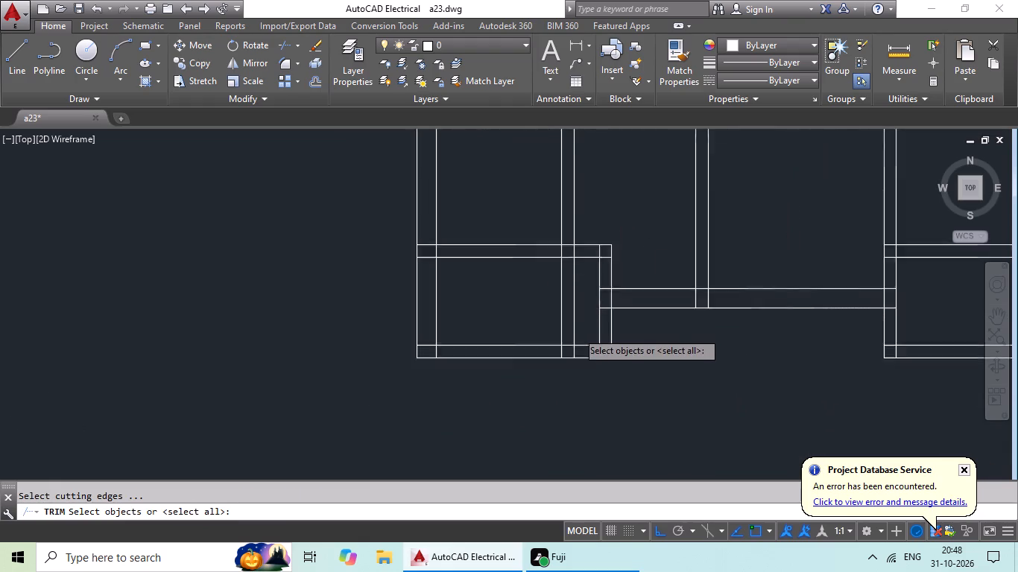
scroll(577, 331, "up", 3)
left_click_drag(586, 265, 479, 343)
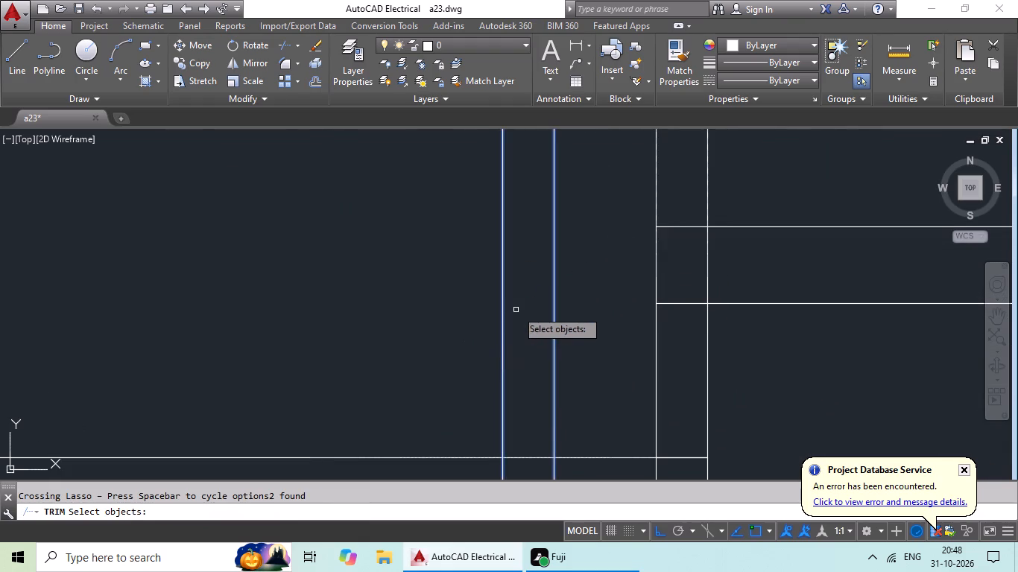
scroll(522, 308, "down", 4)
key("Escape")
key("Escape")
Trim the new vertical wall pair out of the left front room and the small projecting box below it.
key("t")
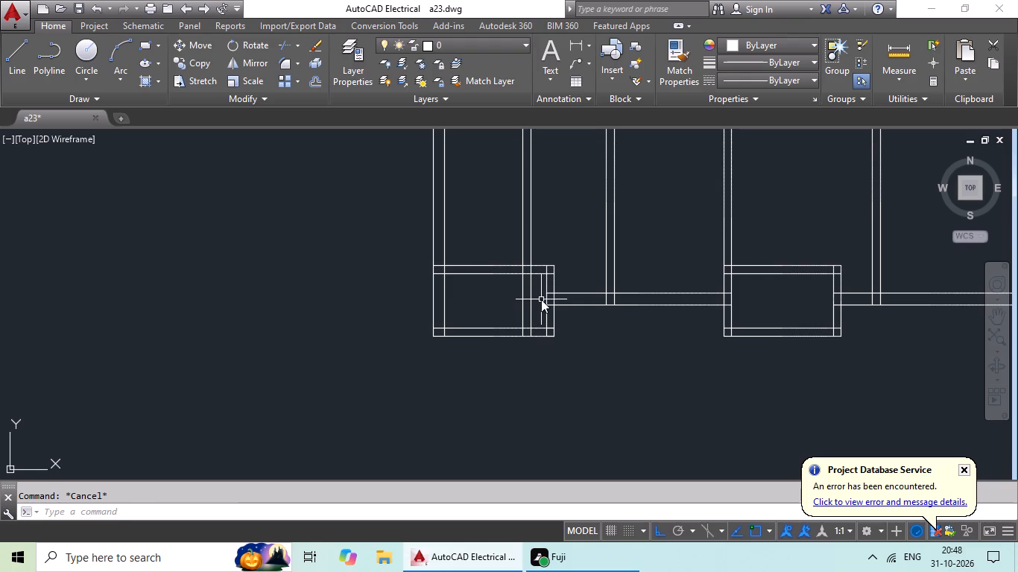
key("r")
key("space")
scroll(529, 320, "up", 2)
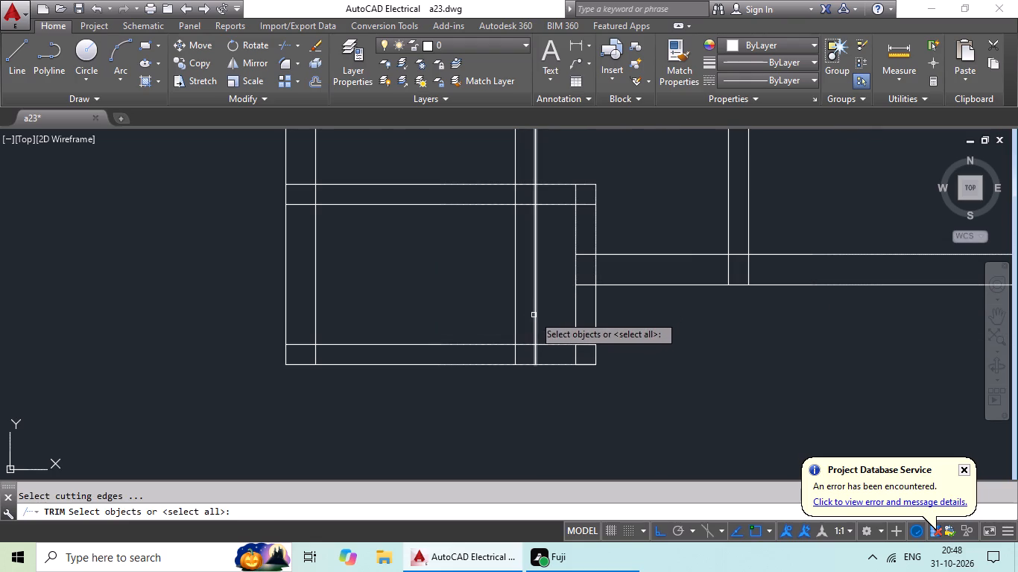
key("space")
left_click_drag(550, 283, 500, 311)
left_click(500, 311)
scroll(514, 275, "down", 1)
middle_click_drag(514, 265, 476, 366)
scroll(528, 258, "down", 3)
middle_click_drag(531, 246, 515, 279)
scroll(501, 287, "up", 2)
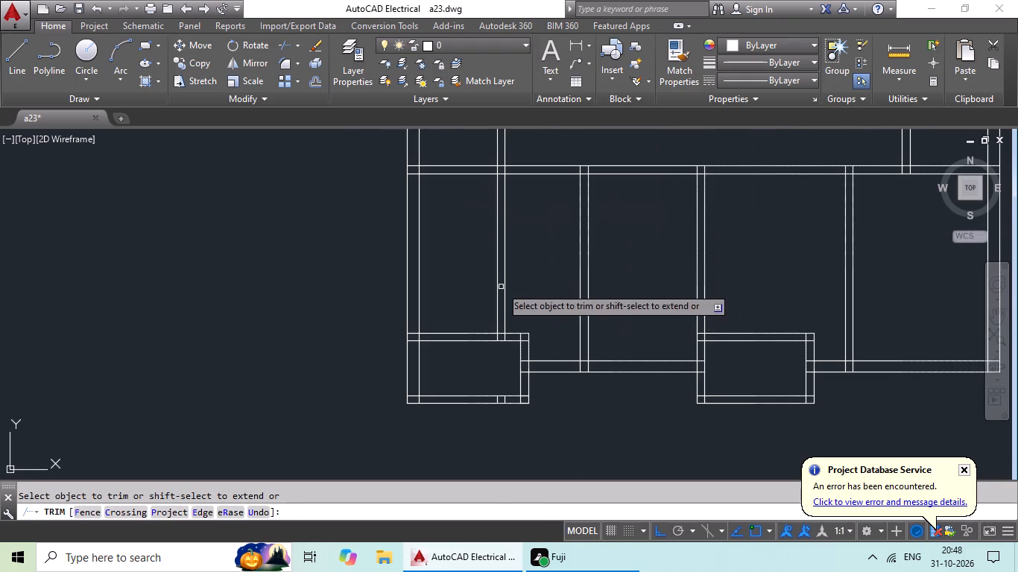
left_click_drag(540, 262, 467, 300)
left_click(470, 296)
Trim the left and right vertical wall pairs above the uppermost new cross wall.
scroll(505, 258, "down", 2)
middle_click_drag(505, 250, 474, 344)
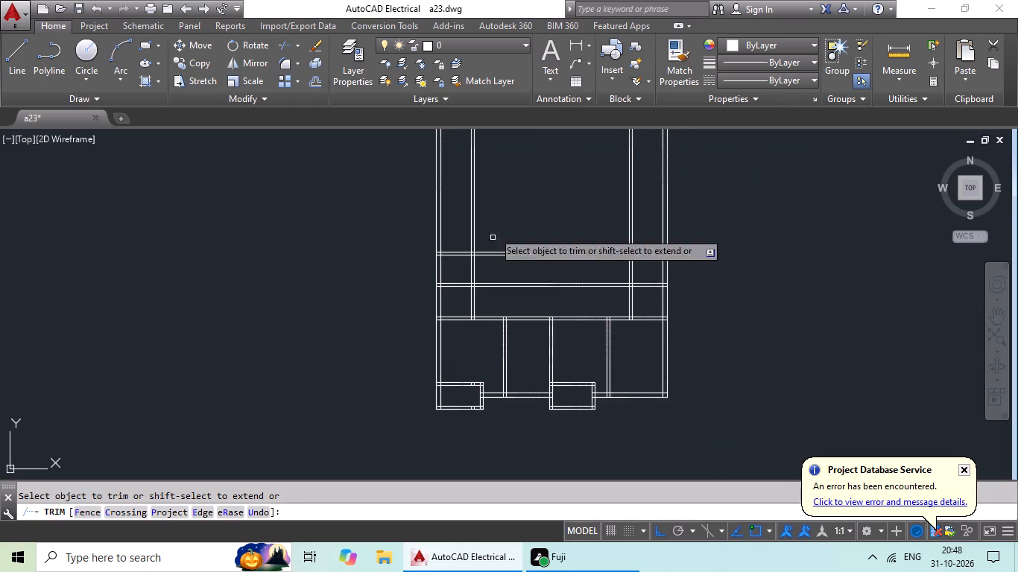
scroll(492, 192, "up", 2)
left_click_drag(502, 203, 421, 279)
scroll(530, 279, "down", 3)
middle_click_drag(500, 290, 434, 305)
scroll(551, 290, "up", 3)
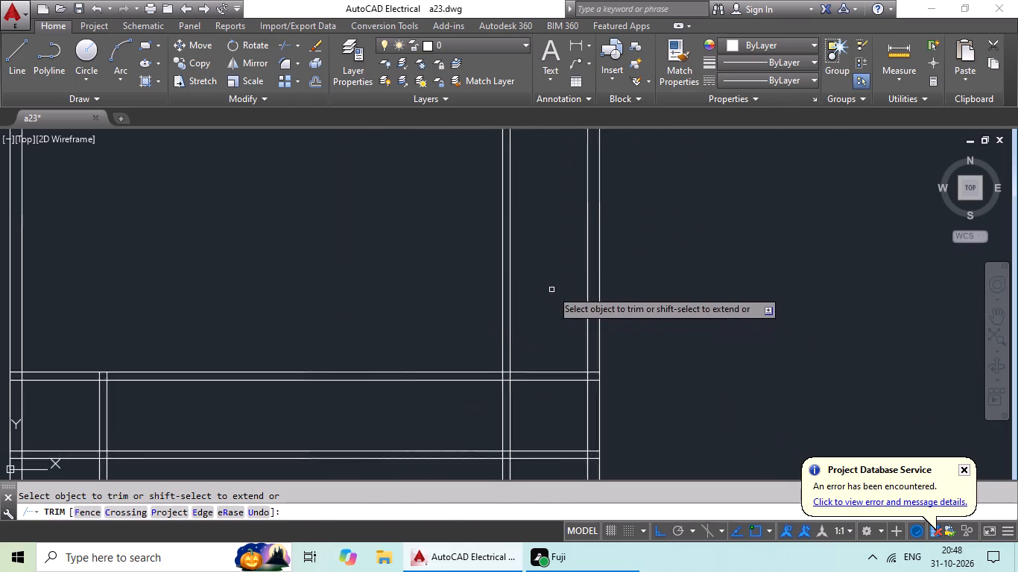
scroll(551, 290, "up", 1)
left_click_drag(538, 268, 436, 333)
left_click(438, 332)
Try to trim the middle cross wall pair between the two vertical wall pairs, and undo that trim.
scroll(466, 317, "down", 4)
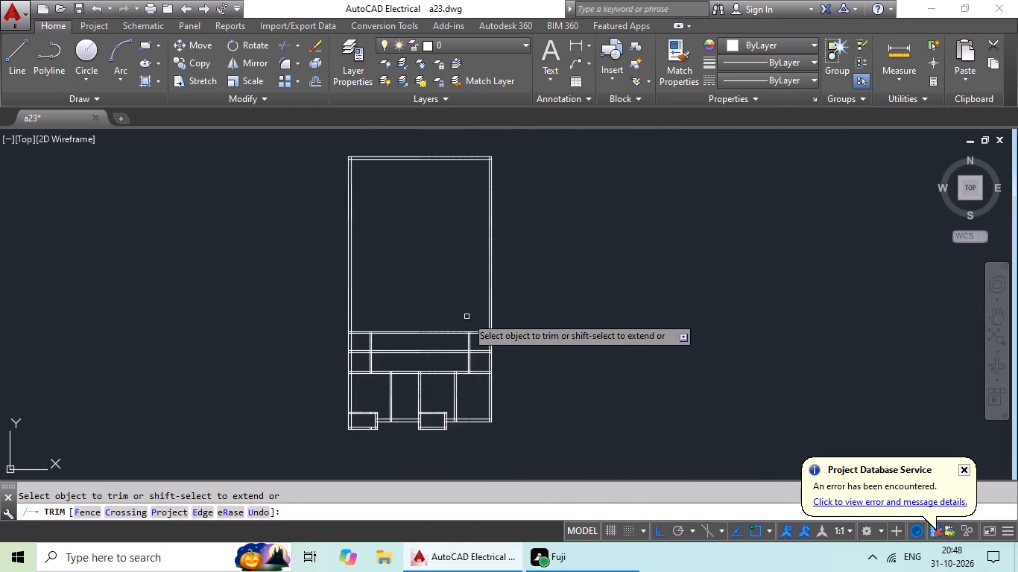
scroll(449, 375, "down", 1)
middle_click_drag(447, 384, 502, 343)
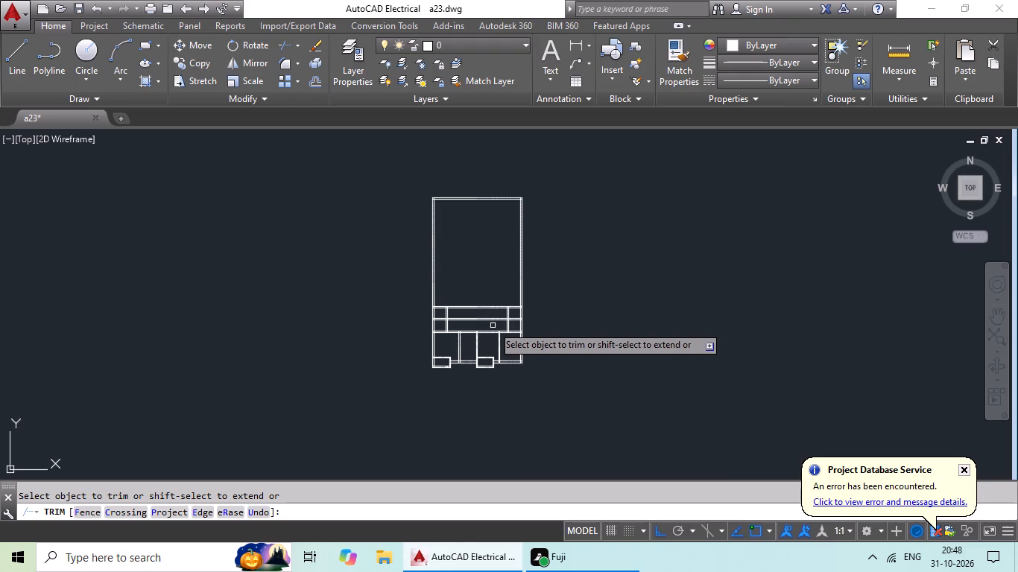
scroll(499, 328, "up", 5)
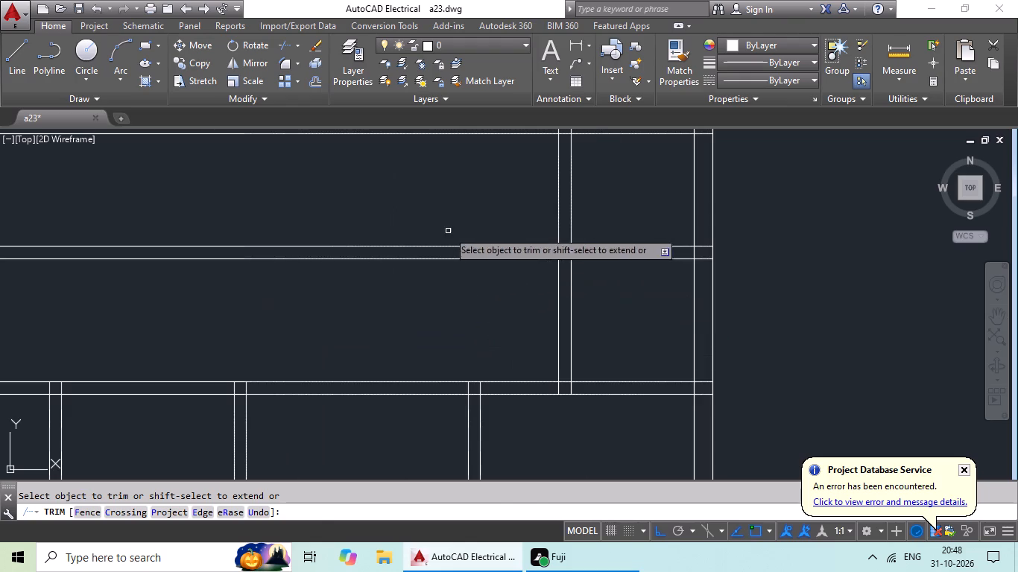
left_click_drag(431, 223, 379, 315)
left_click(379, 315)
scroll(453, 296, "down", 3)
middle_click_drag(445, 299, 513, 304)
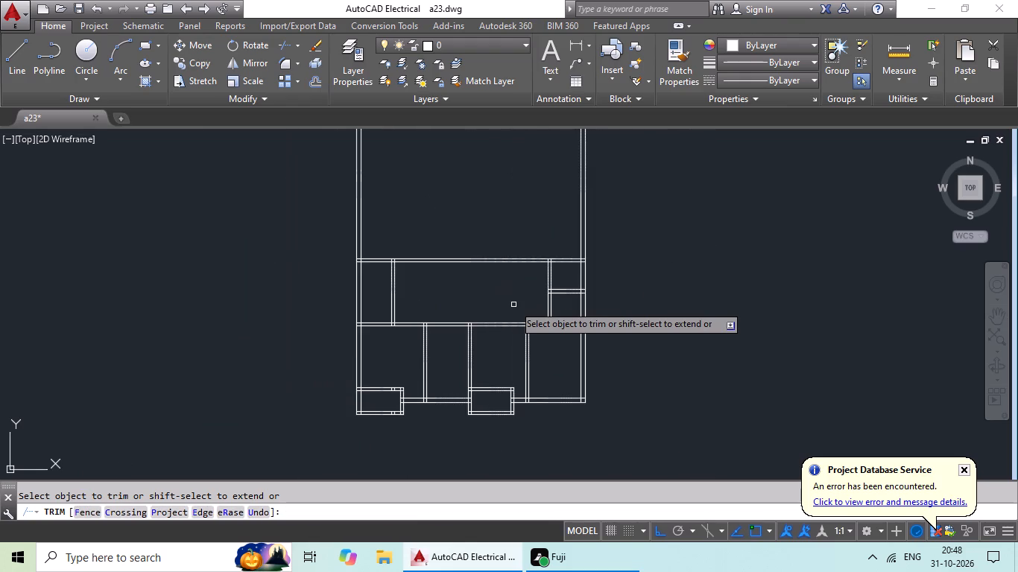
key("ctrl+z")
Trim the middle cross wall pair between the two vertical wall pairs, keeping its short pieces in both side strips.
scroll(510, 312, "down", 3)
middle_click_drag(512, 311, 522, 305)
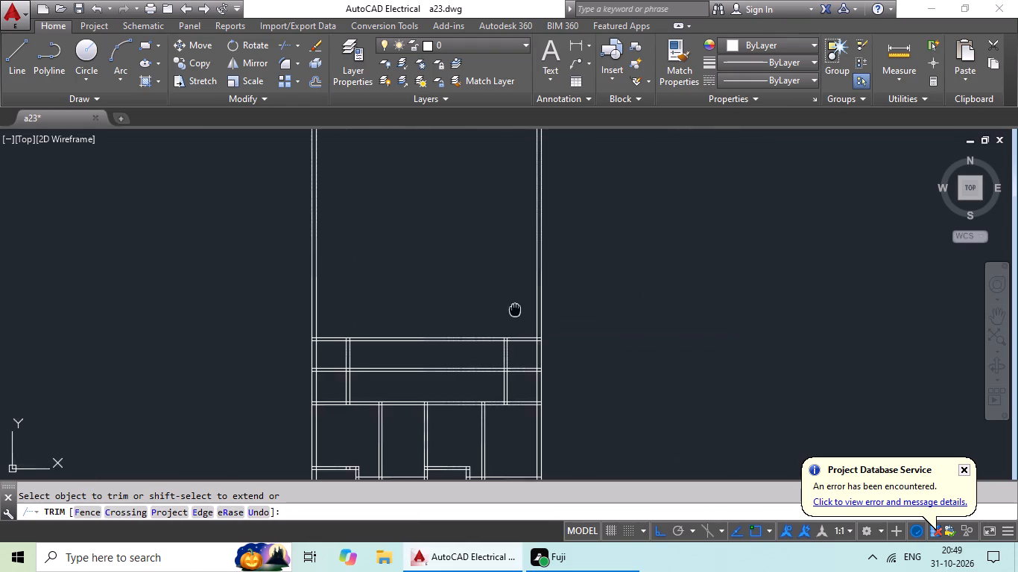
middle_click_drag(522, 305, 571, 270)
scroll(443, 330, "up", 2)
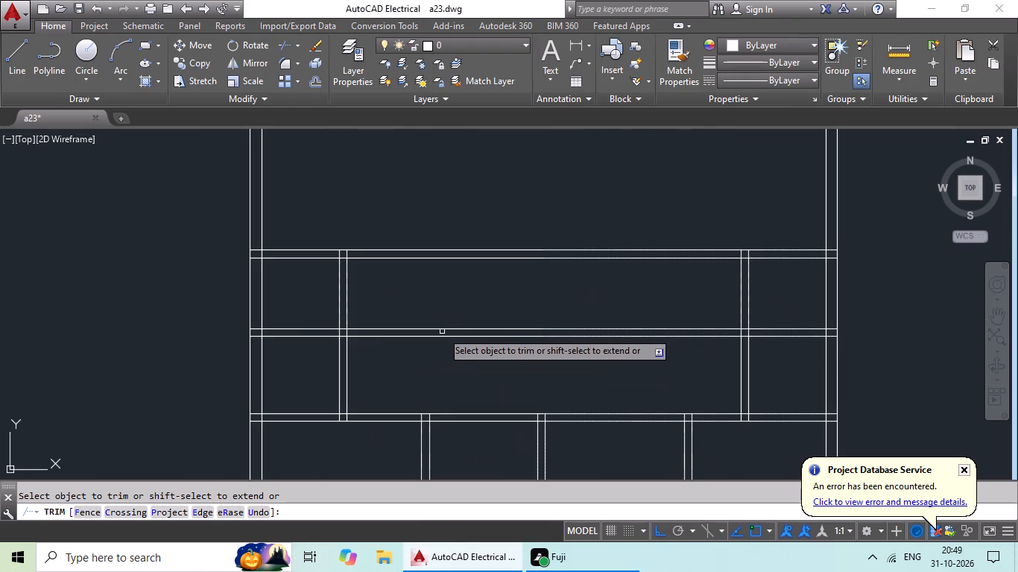
left_click_drag(455, 322, 445, 346)
scroll(497, 331, "down", 2)
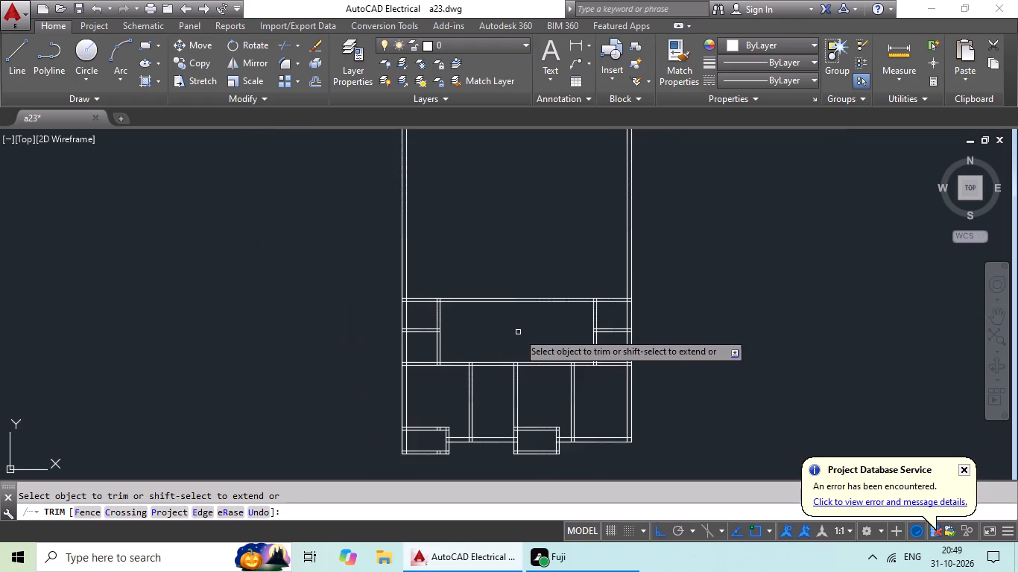
middle_click_drag(517, 336, 473, 366)
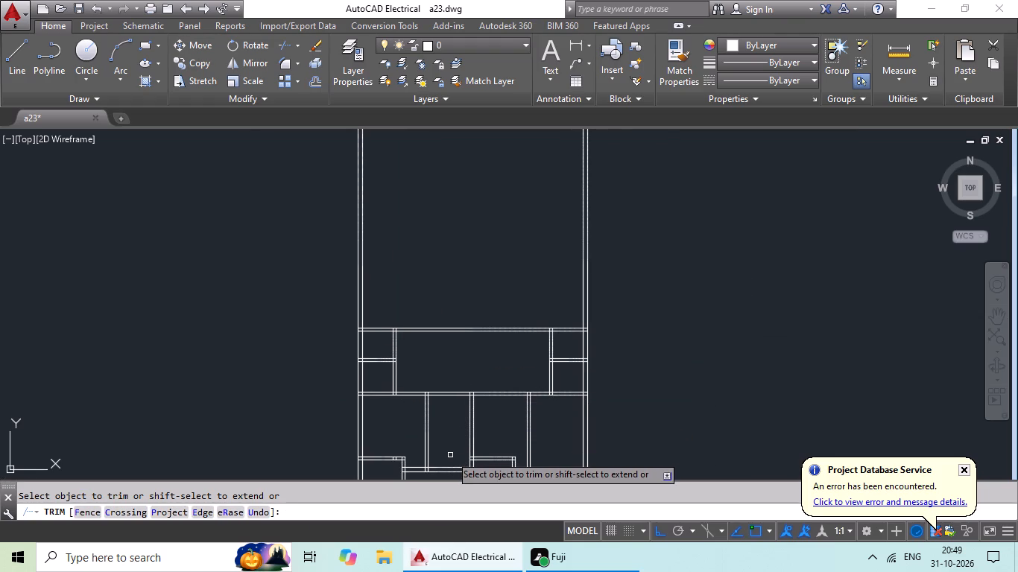
key("Escape")
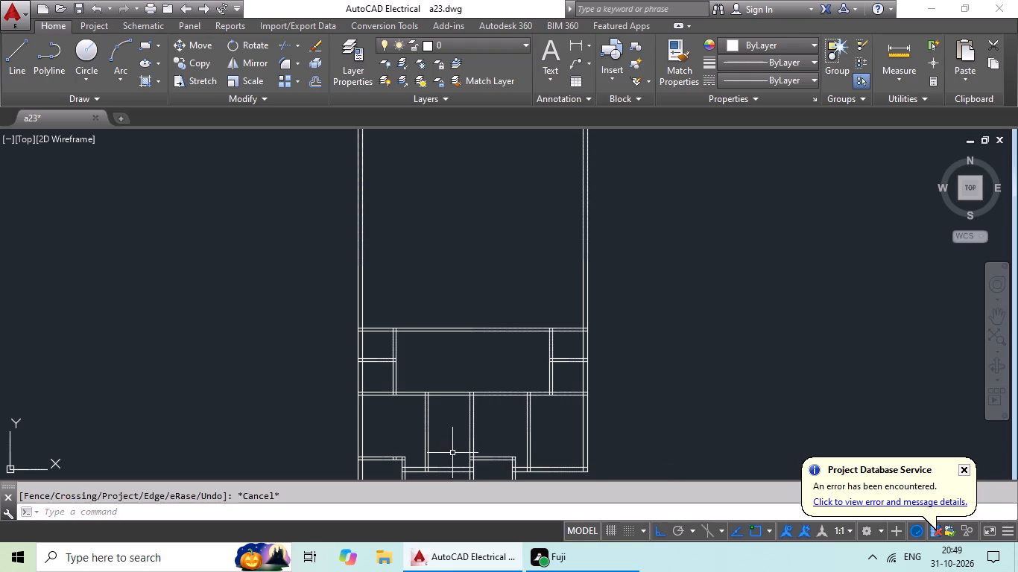
key("Escape")
key("Escape")
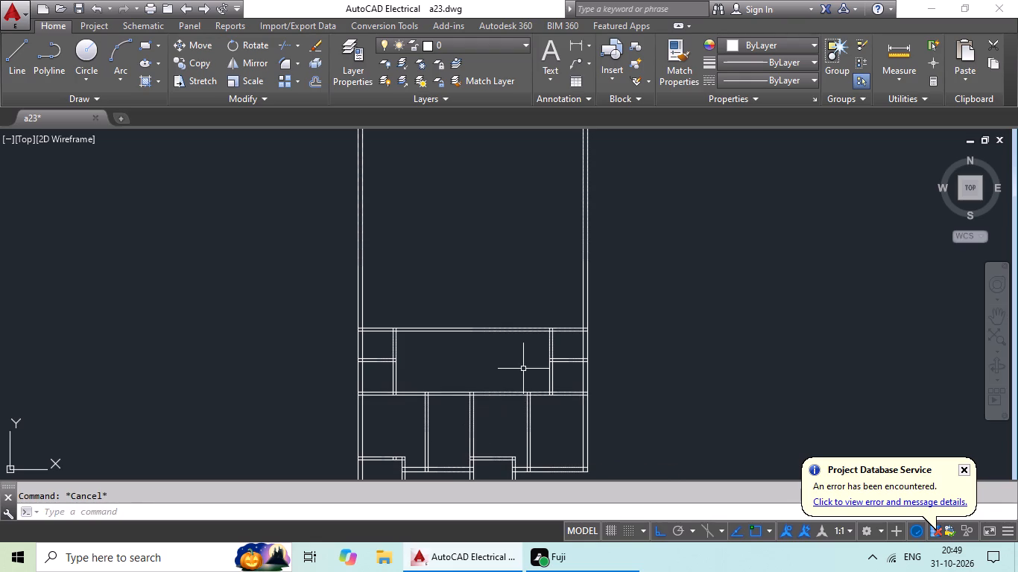
Offset the inner line of the right outer wall 9' inward to start a new vertical wall.
middle_click_drag(531, 367, 680, 404)
key("Escape")
key("o")
key("Return")
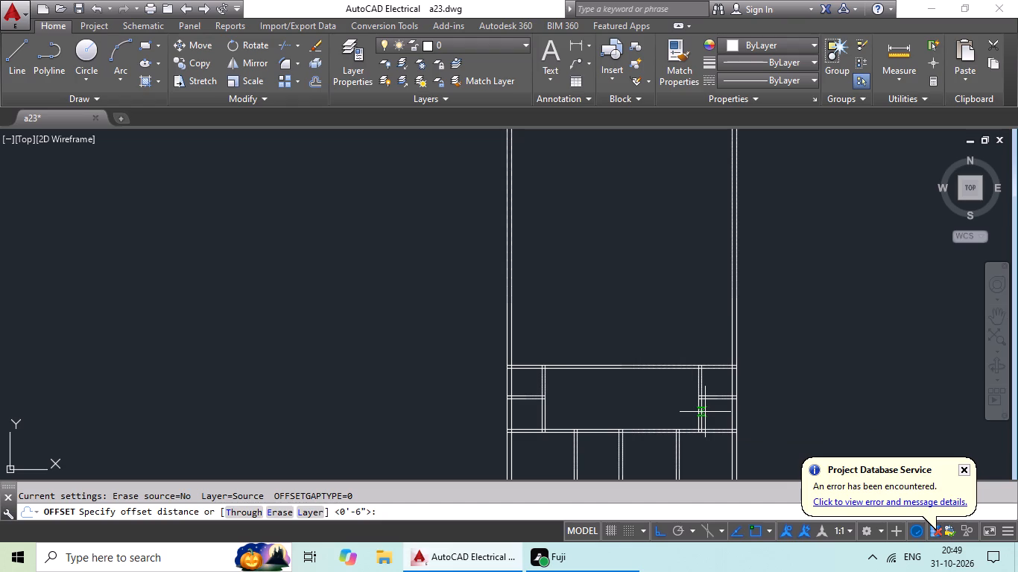
type("9'")
key("Return")
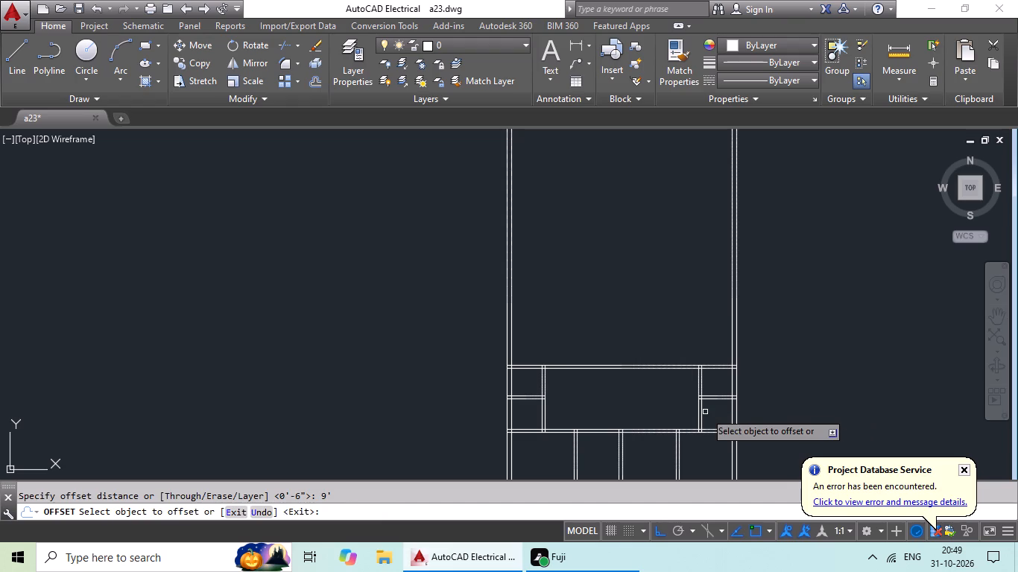
left_click_drag(733, 323, 732, 323)
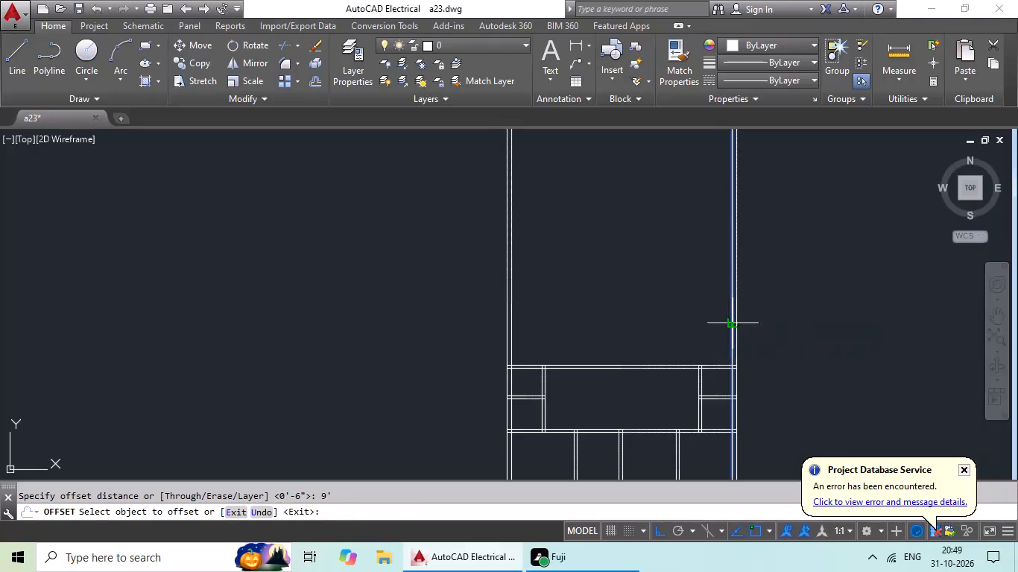
left_click_drag(732, 323, 686, 337)
left_click_drag(602, 340, 609, 324)
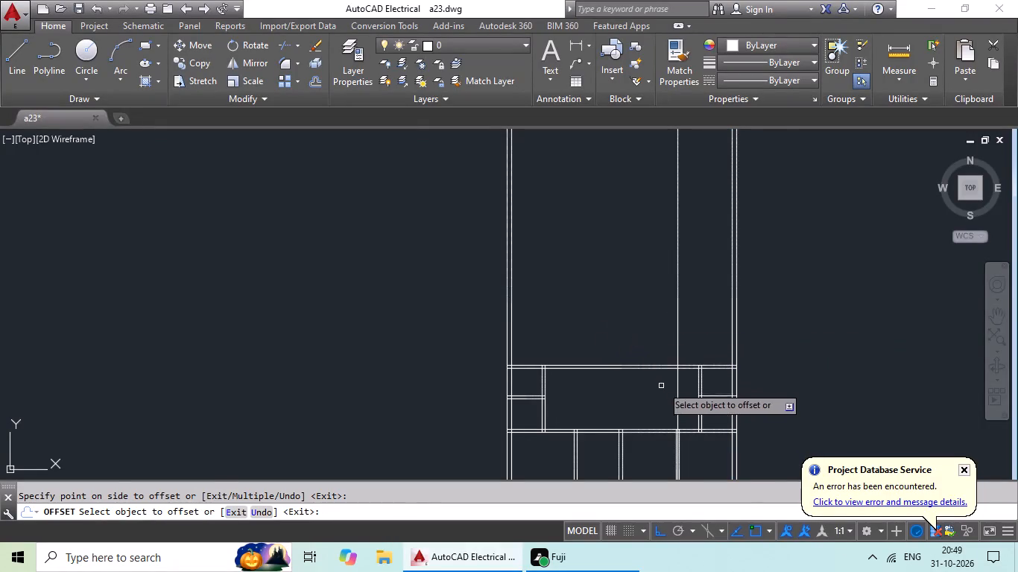
scroll(664, 389, "up", 2)
middle_click_drag(710, 382, 610, 390)
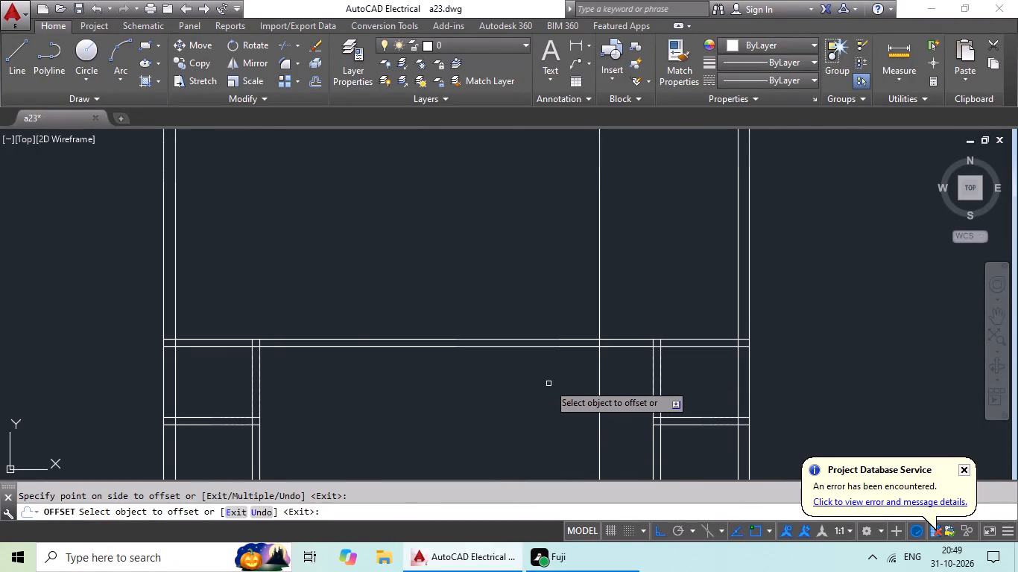
scroll(624, 370, "up", 2)
key("Escape")
key("Escape")
Offset the new vertical line 6" to the left to give the wall its thickness.
key("o")
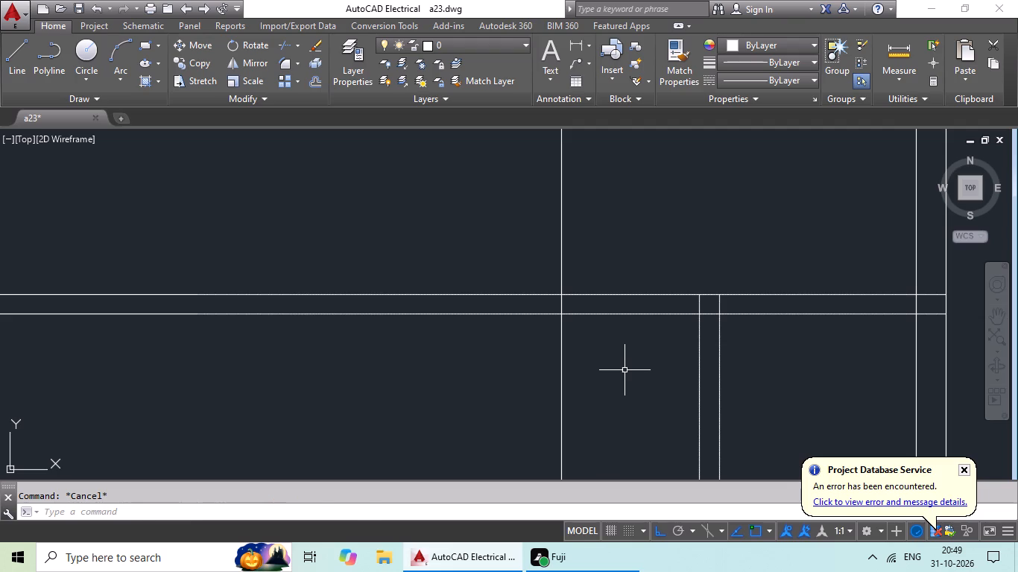
key("Return")
type("6\"")
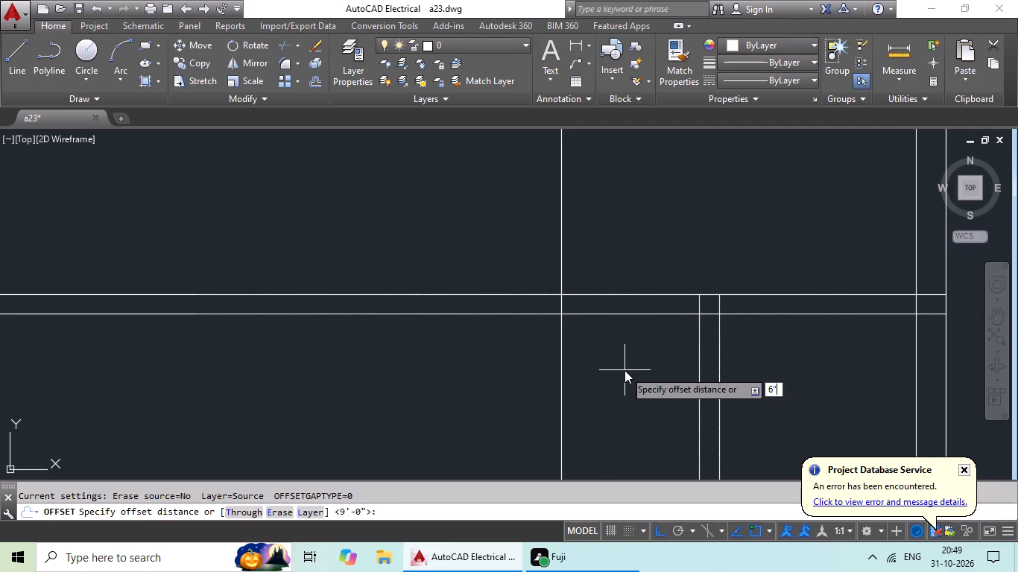
key("Return")
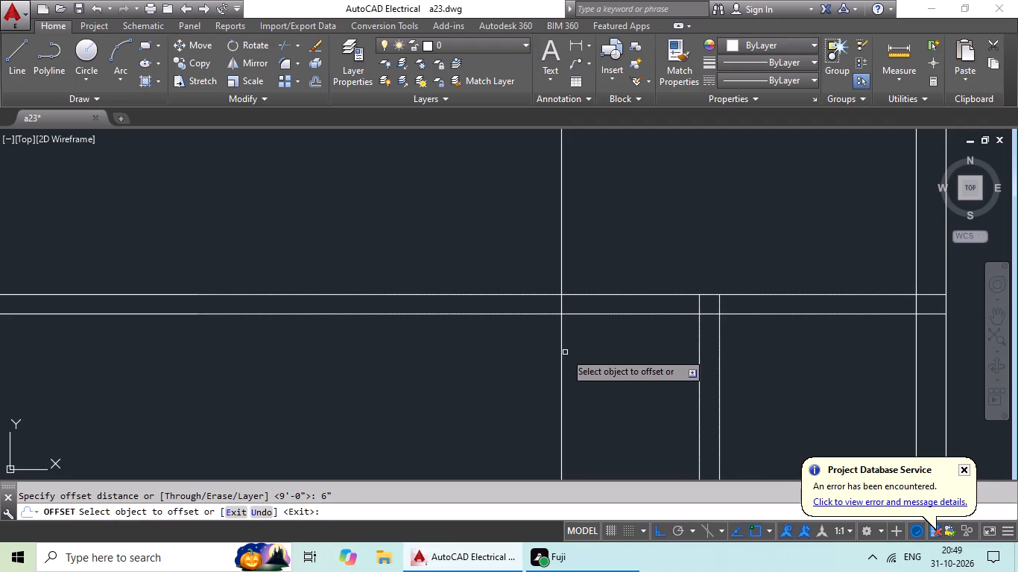
left_click_drag(564, 351, 544, 357)
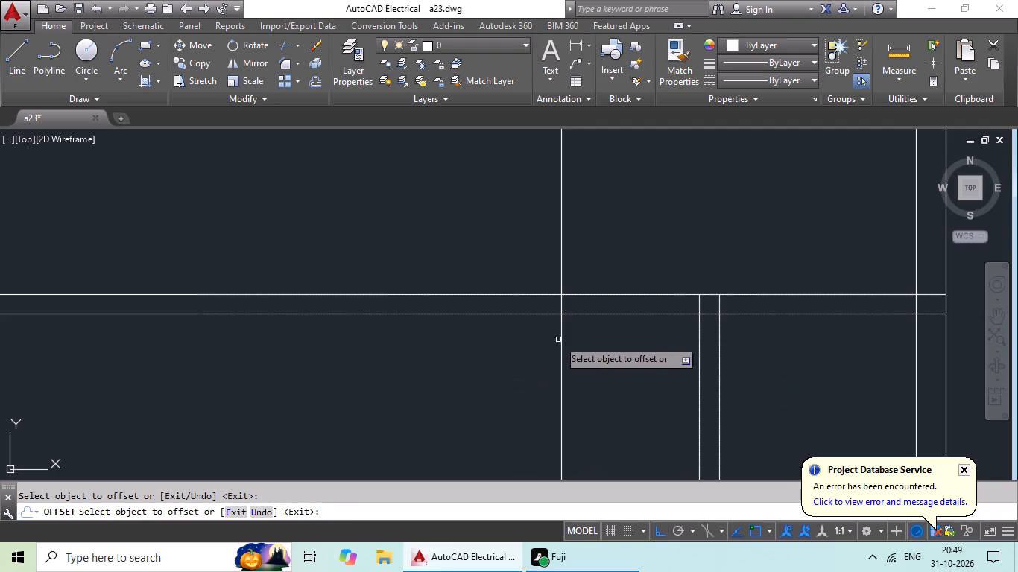
left_click(561, 338)
left_click(511, 359)
scroll(523, 348, "down", 3)
middle_click_drag(528, 344, 543, 254)
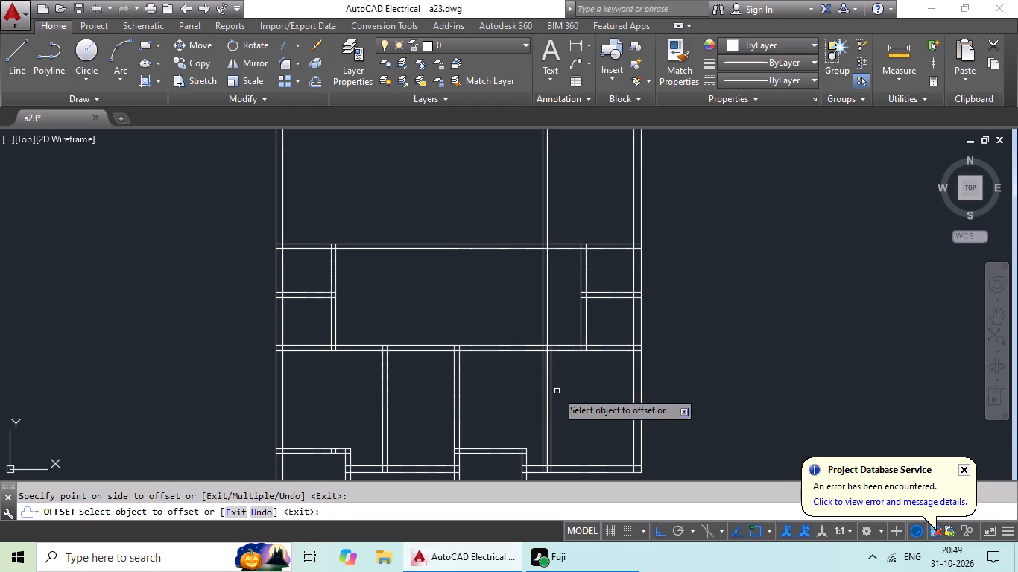
key("Escape")
Trim the new vertical wall pair out of the front rooms and the central space below the uppermost cross wall.
type("tr")
key("space")
key("space")
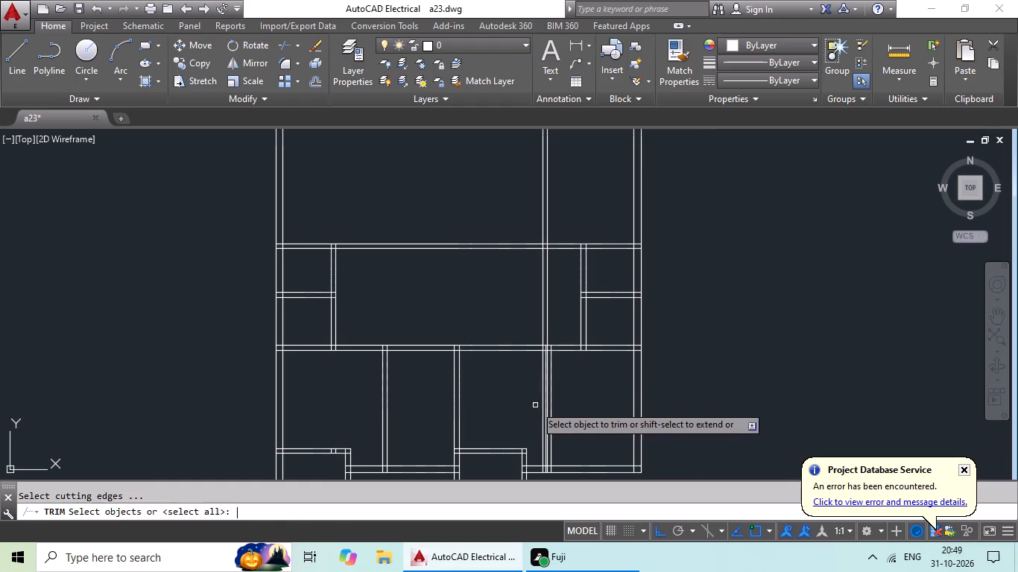
scroll(554, 382, "up", 4)
left_click(514, 322)
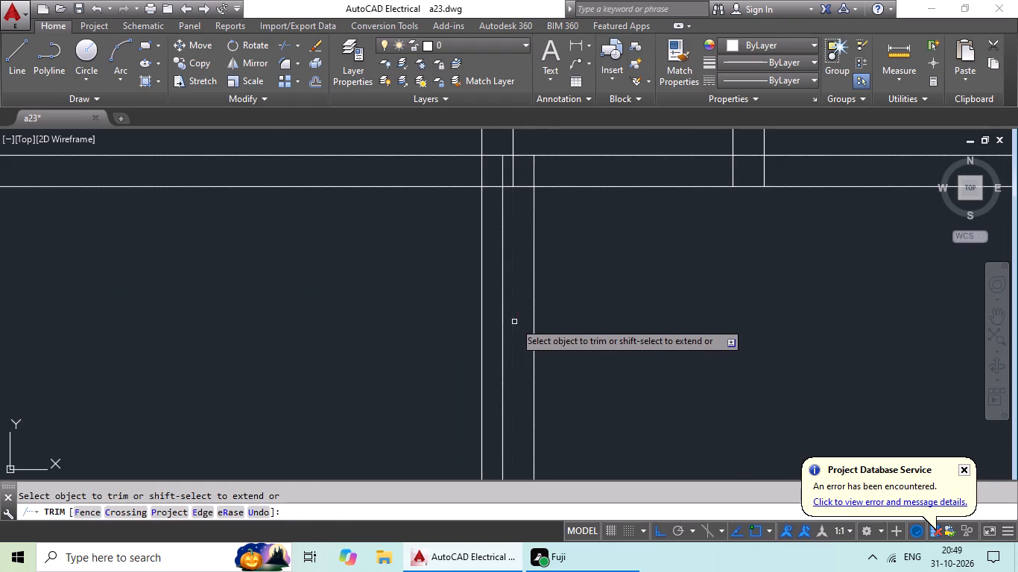
left_click(481, 343)
scroll(614, 348, "down", 2)
middle_click_drag(612, 366, 602, 416)
scroll(612, 317, "down", 2)
scroll(601, 303, "up", 3)
left_click_drag(600, 299, 514, 312)
scroll(533, 305, "down", 3)
left_click(506, 292)
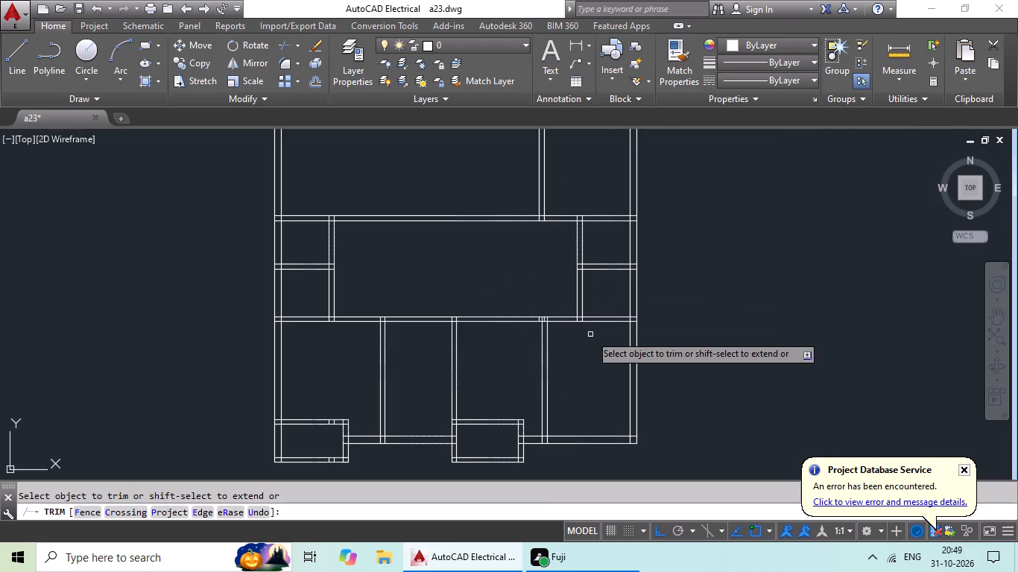
scroll(590, 334, "down", 1)
middle_click_drag(586, 347, 583, 358)
scroll(554, 336, "up", 4)
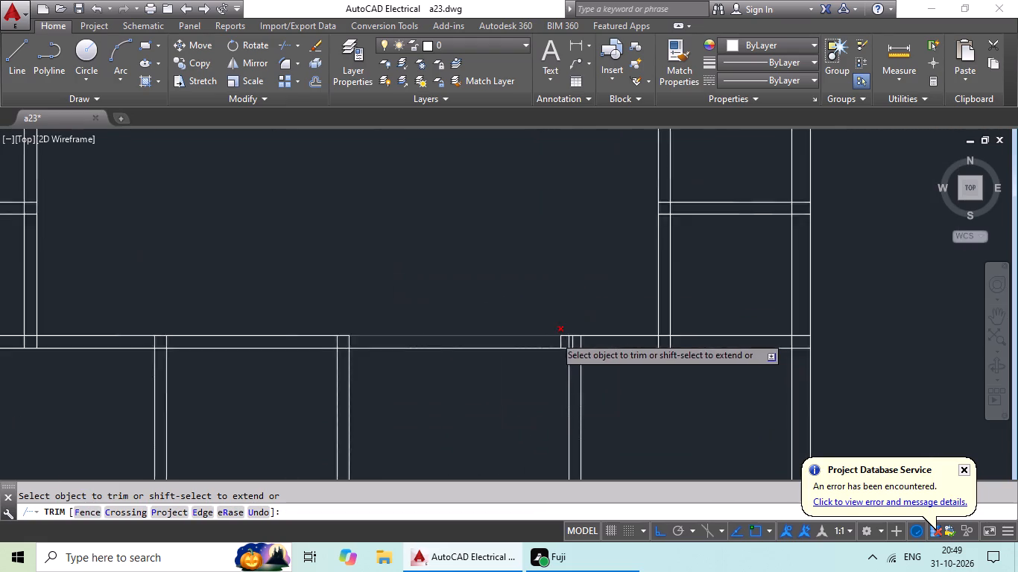
key("Escape")
Delete the two leftover stubs of the new vertical wall inside the cross wall behind the front rooms.
scroll(595, 330, "up", 5)
middle_click_drag(580, 374, 639, 244)
scroll(576, 340, "down", 2)
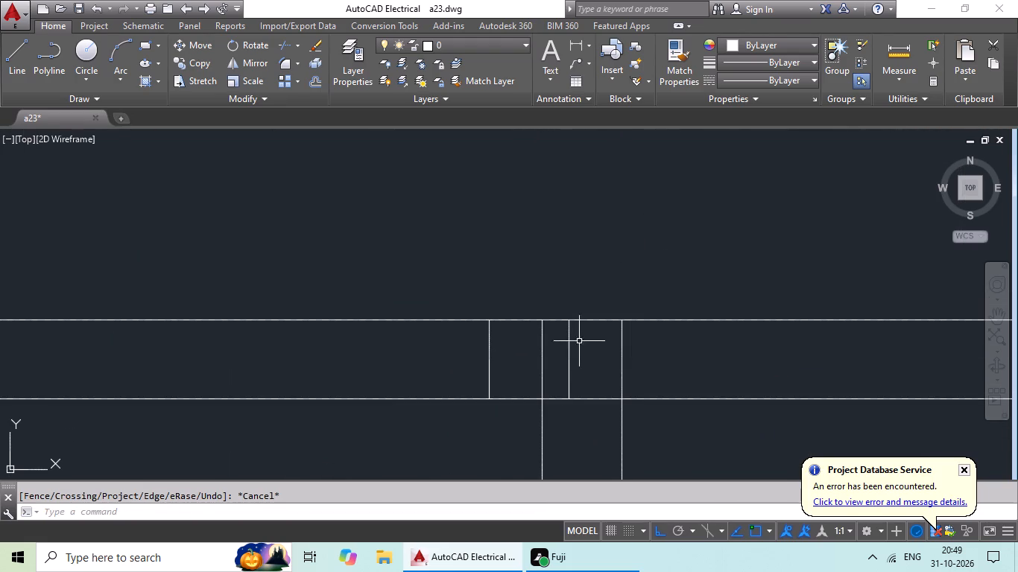
left_click(569, 363)
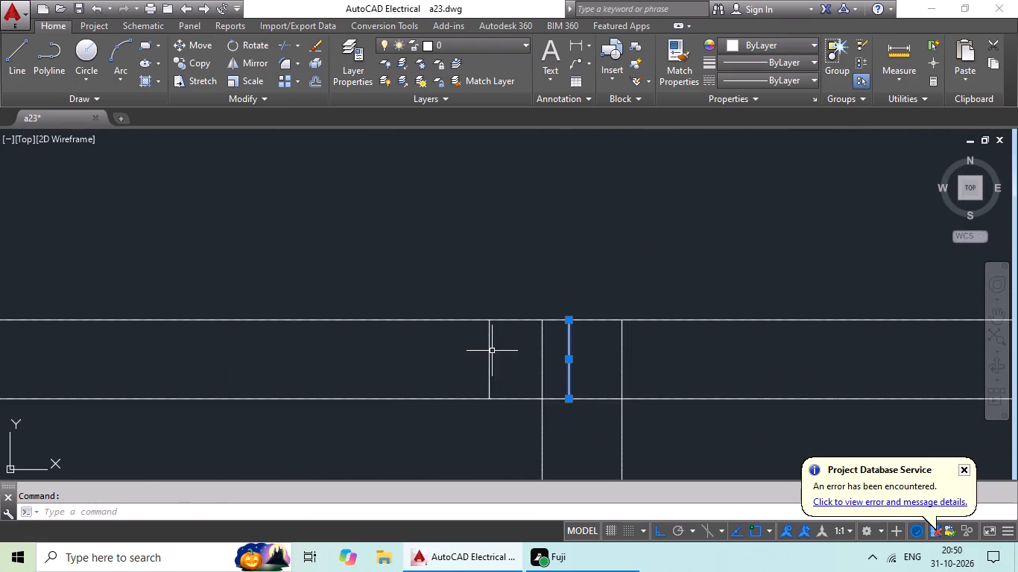
left_click(490, 355)
key("Delete")
scroll(536, 351, "down", 4)
scroll(593, 308, "down", 3)
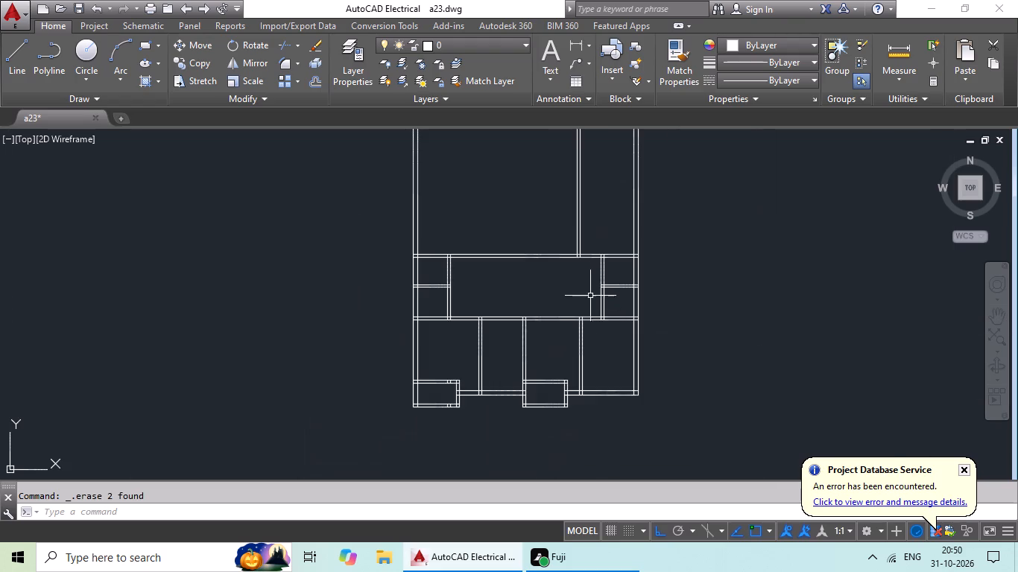
Offset the upper line of the uppermost cross wall 10' upward to start another cross wall.
middle_click_drag(584, 284, 552, 433)
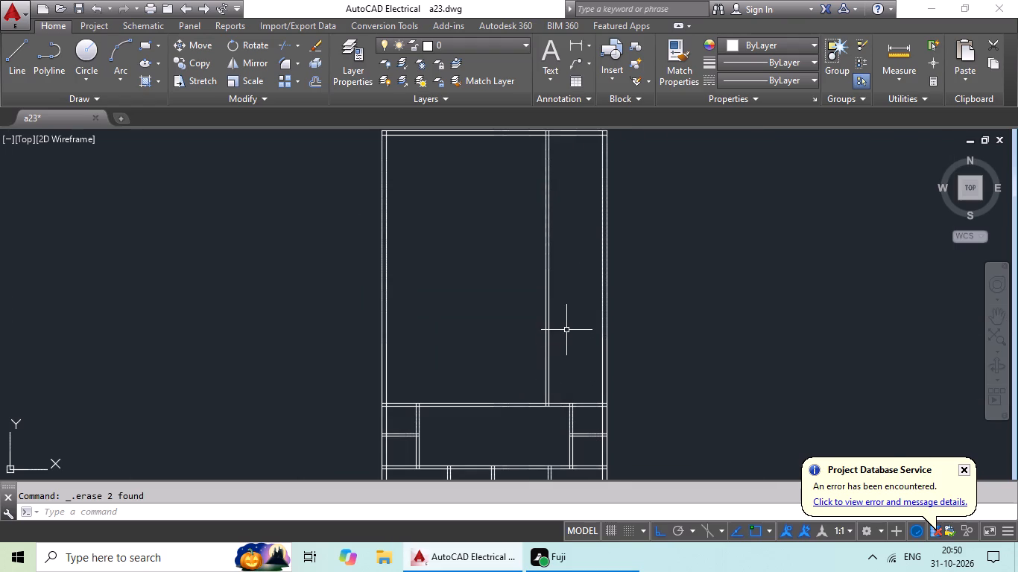
middle_click_drag(560, 331, 455, 352)
scroll(458, 355, "up", 2)
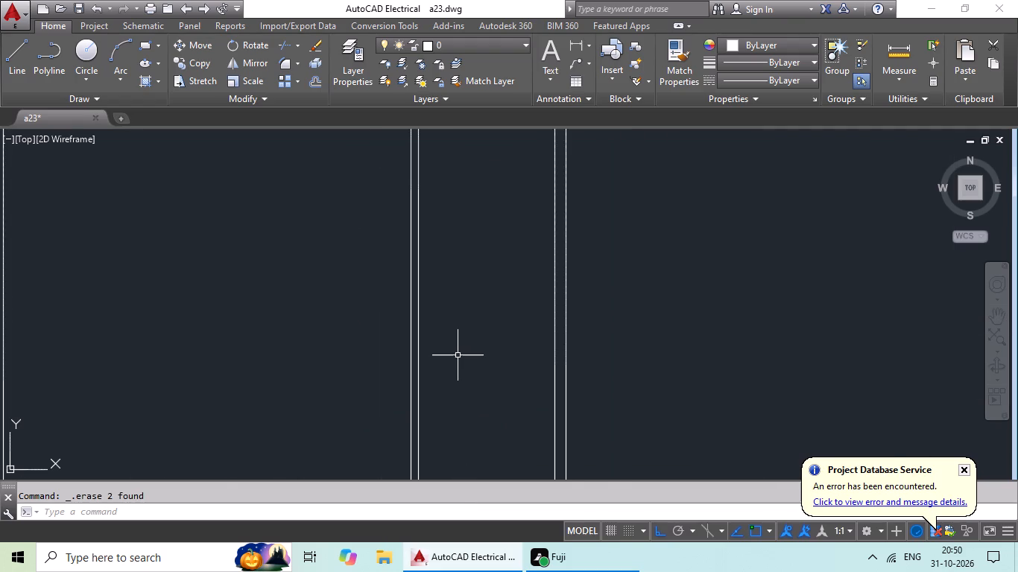
scroll(464, 352, "down", 2)
middle_click_drag(470, 357, 531, 312)
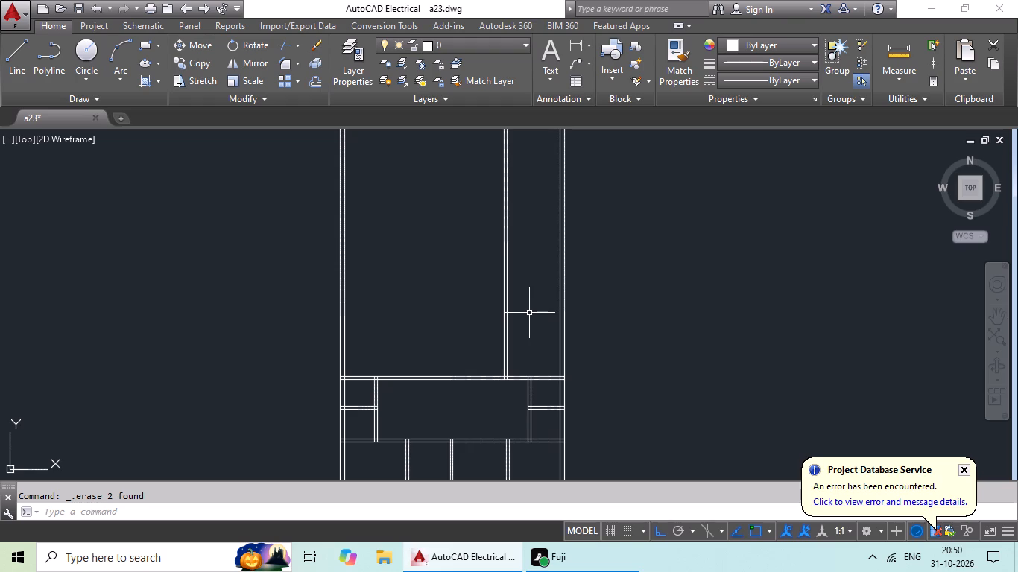
key("Escape")
key("Escape")
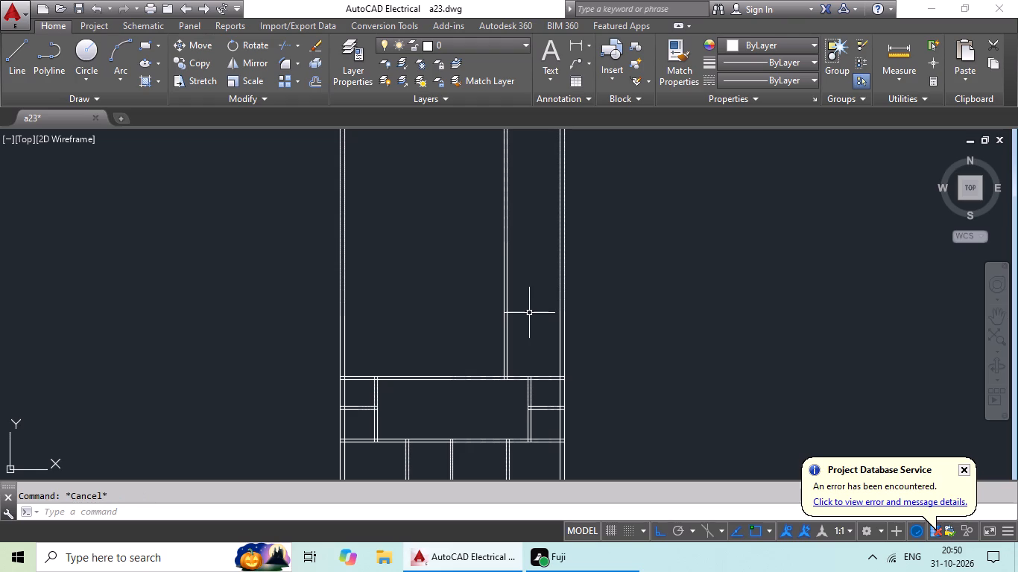
key("Escape")
key("Escape")
key("Escape")
key("o")
key("Return")
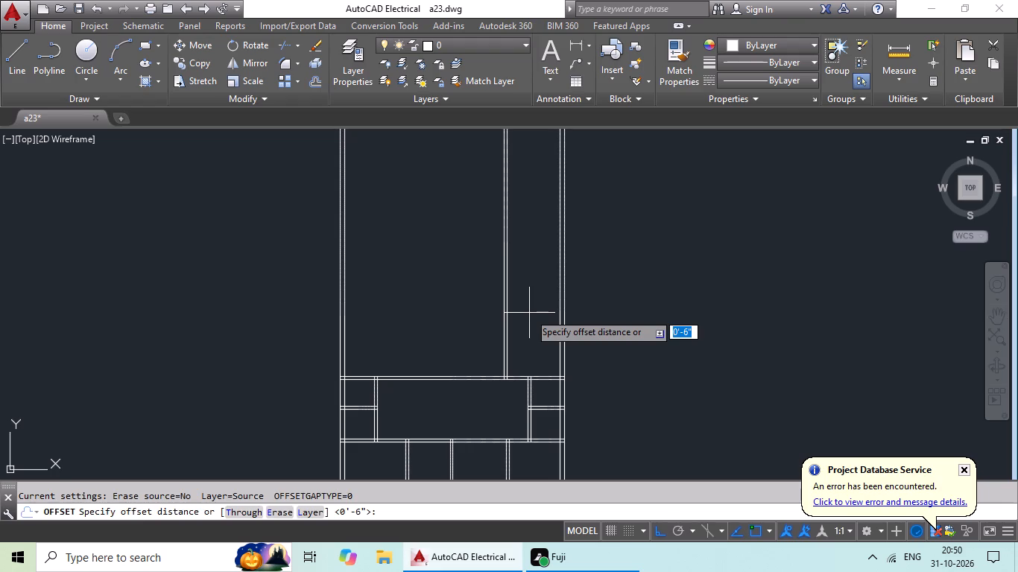
type("10'")
key("Return")
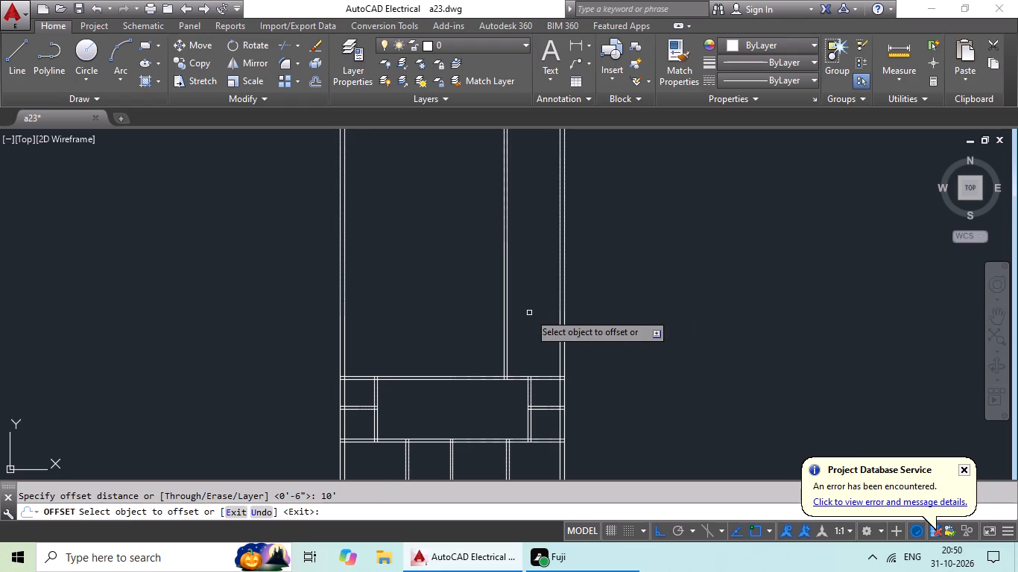
left_click_drag(543, 376, 546, 354)
left_click(537, 311)
key("Escape")
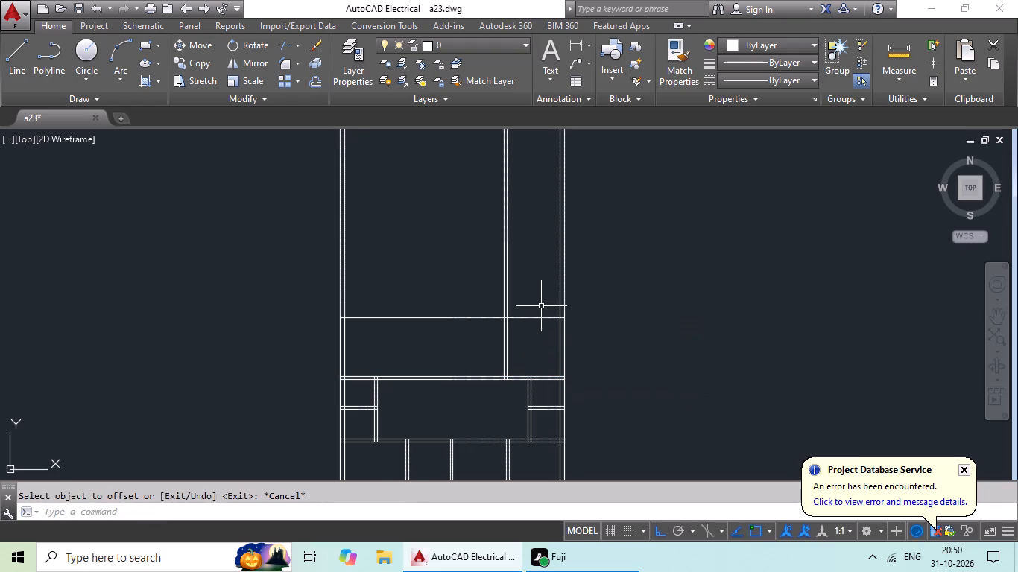
Offset the new horizontal line 6" upward to give the cross wall its thickness.
key("Escape")
key("o")
key("Return")
type("6\"")
key("Return")
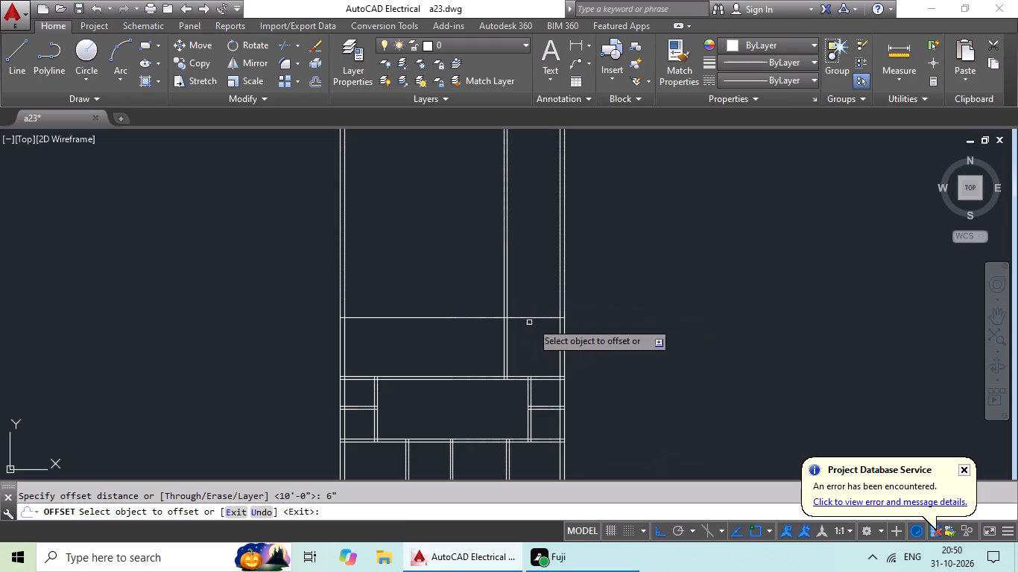
left_click_drag(536, 318, 540, 309)
left_click(548, 280)
scroll(545, 345, "up", 3)
middle_click_drag(546, 343, 671, 340)
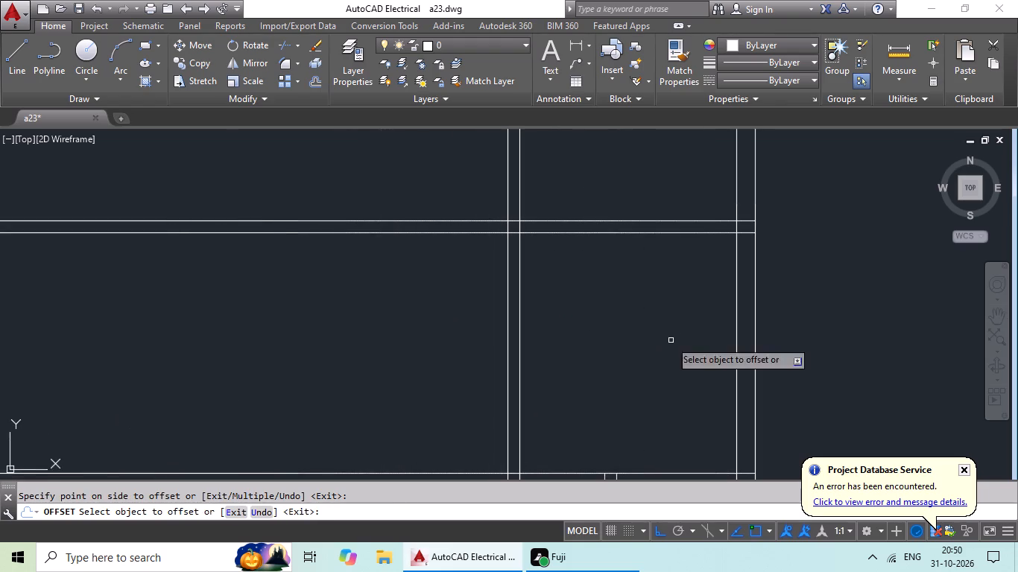
middle_click_drag(670, 340, 716, 346)
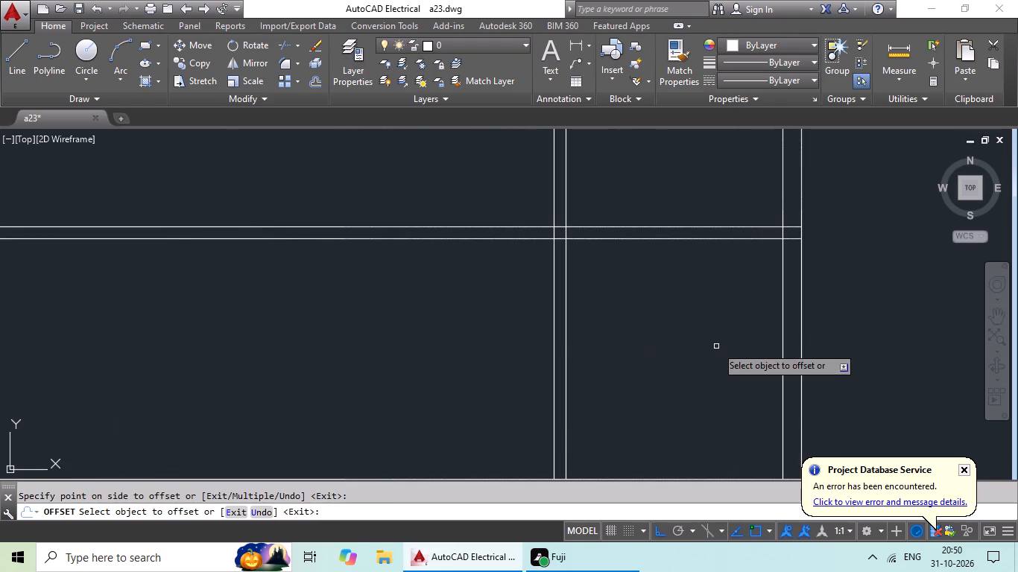
key("Escape")
key("Escape")
key("Escape")
key("Escape")
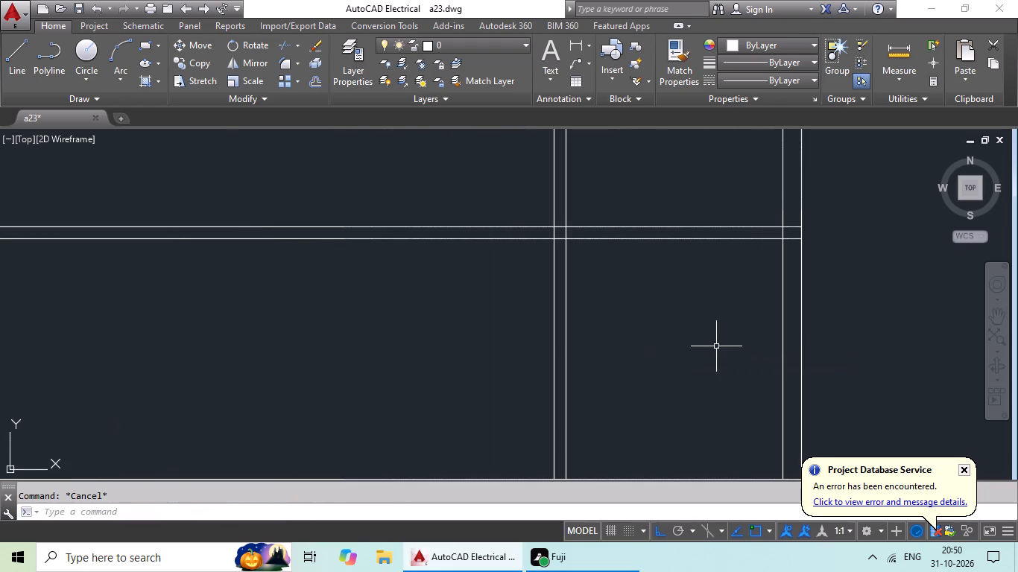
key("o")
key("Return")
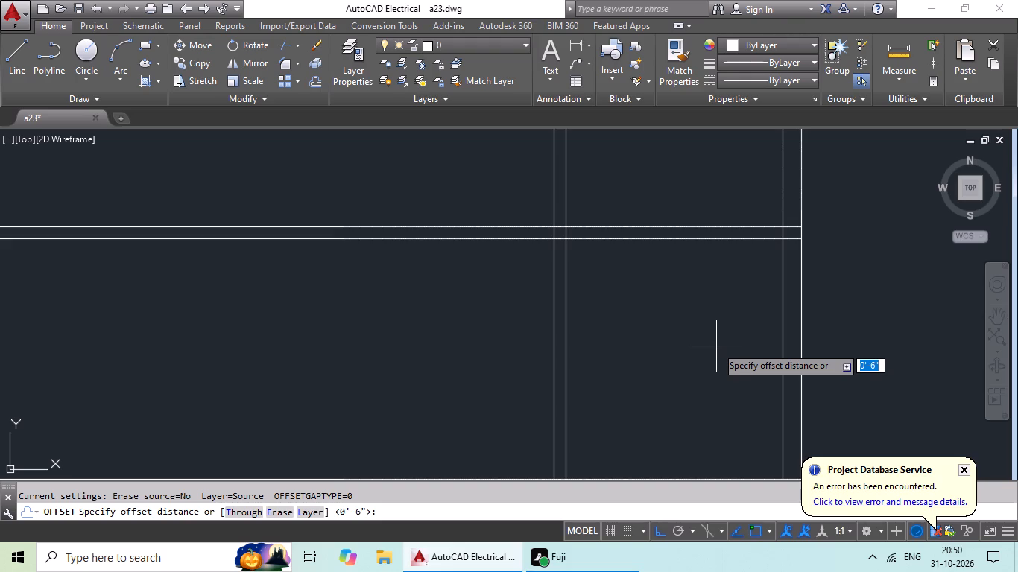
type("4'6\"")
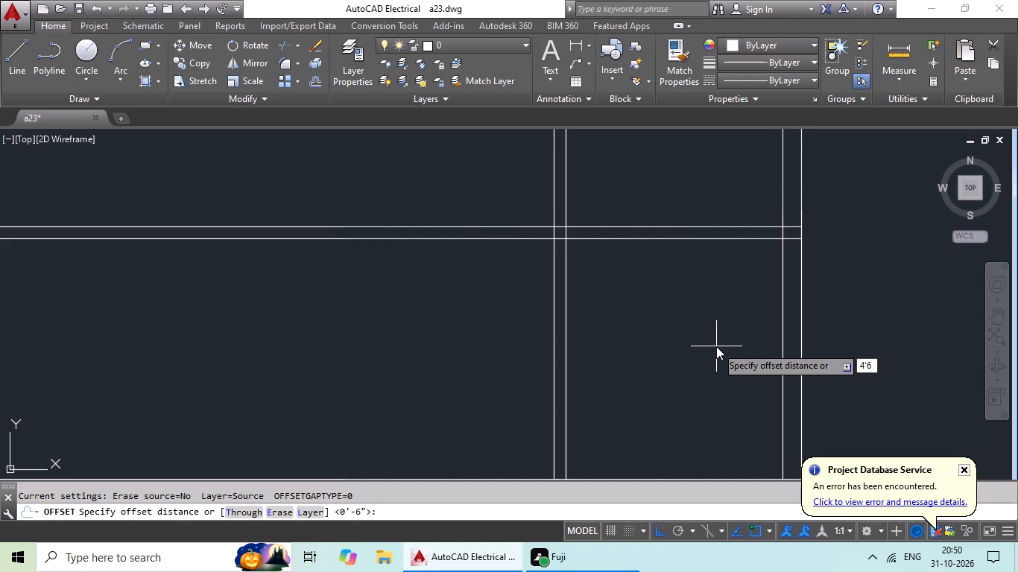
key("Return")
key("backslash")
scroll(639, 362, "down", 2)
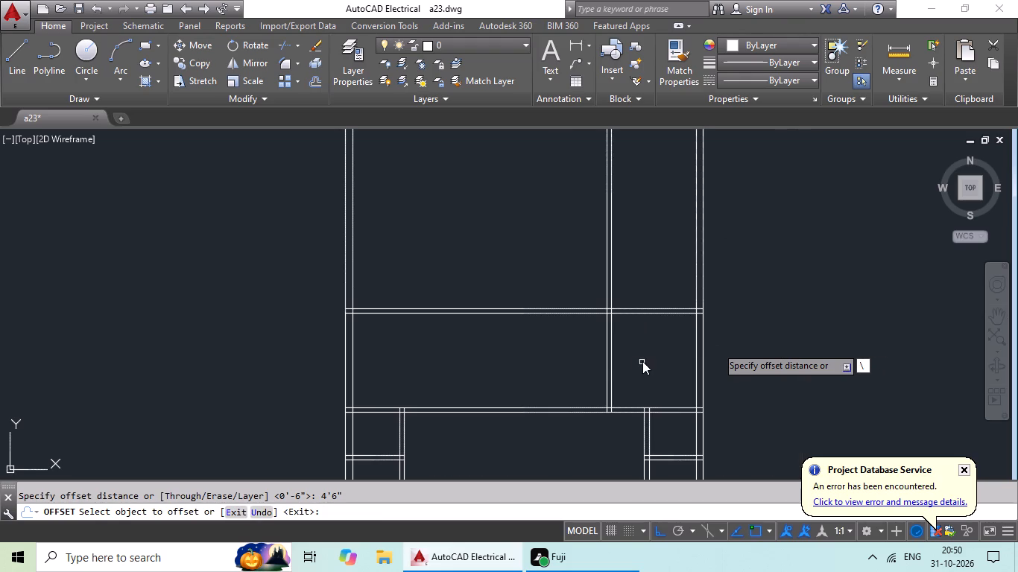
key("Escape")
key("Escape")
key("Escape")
Offset the left line of the vertical wall pair near the right outer wall 4'6" to the left.
key("o")
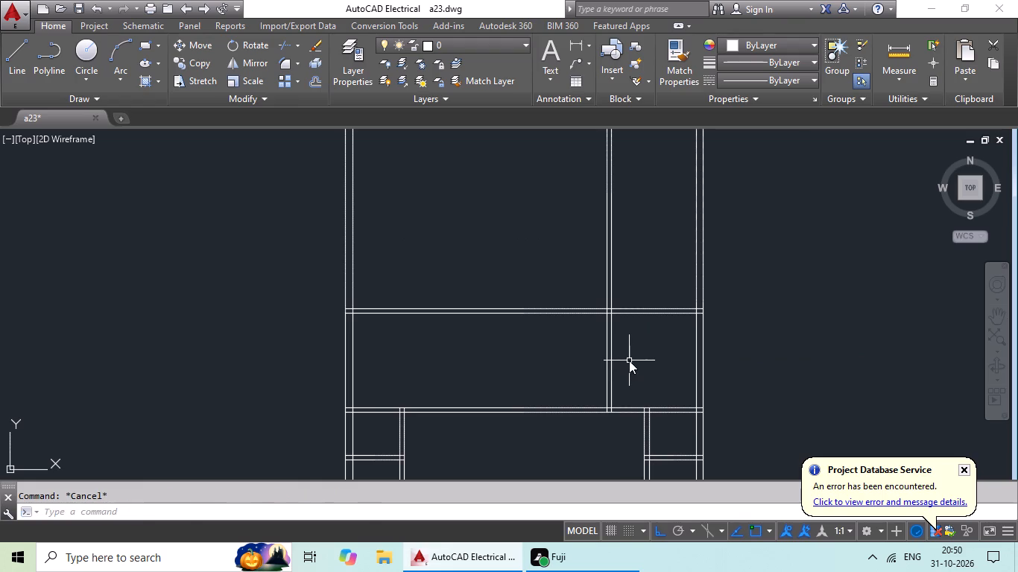
key("Return")
type("4'6")
key("shift+quotedbl")
key("Return")
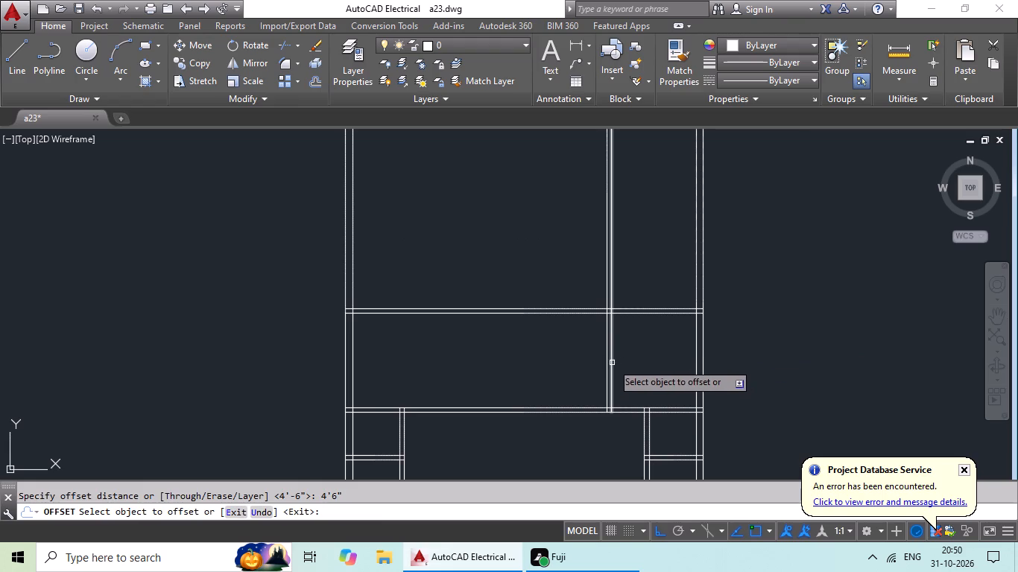
left_click_drag(607, 366, 555, 372)
left_click(497, 372)
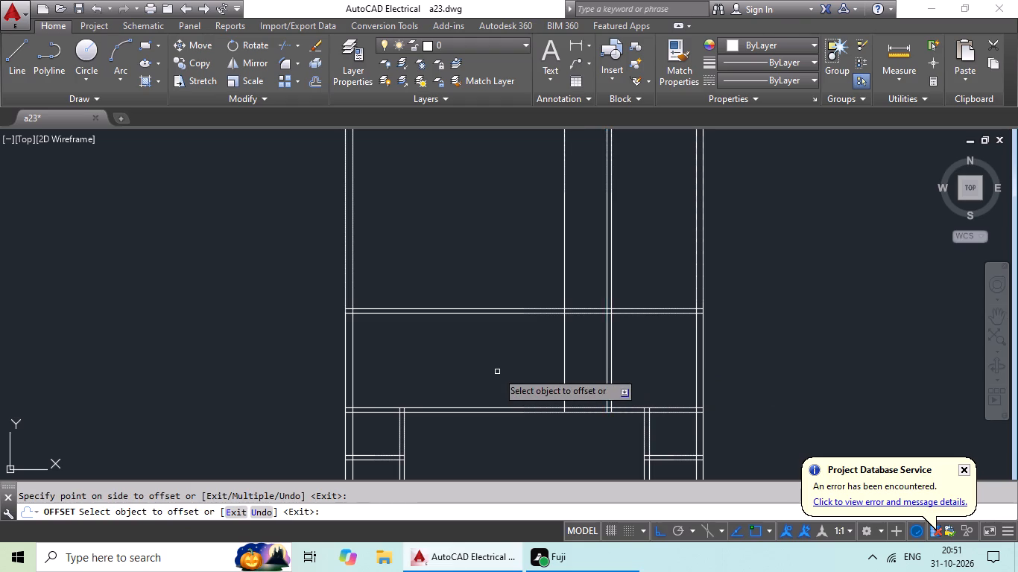
Offset the new vertical line beside the wall pair near the right outer wall 6" to the left to give it thickness.
middle_click_drag(507, 360, 521, 343)
scroll(522, 343, "up", 1)
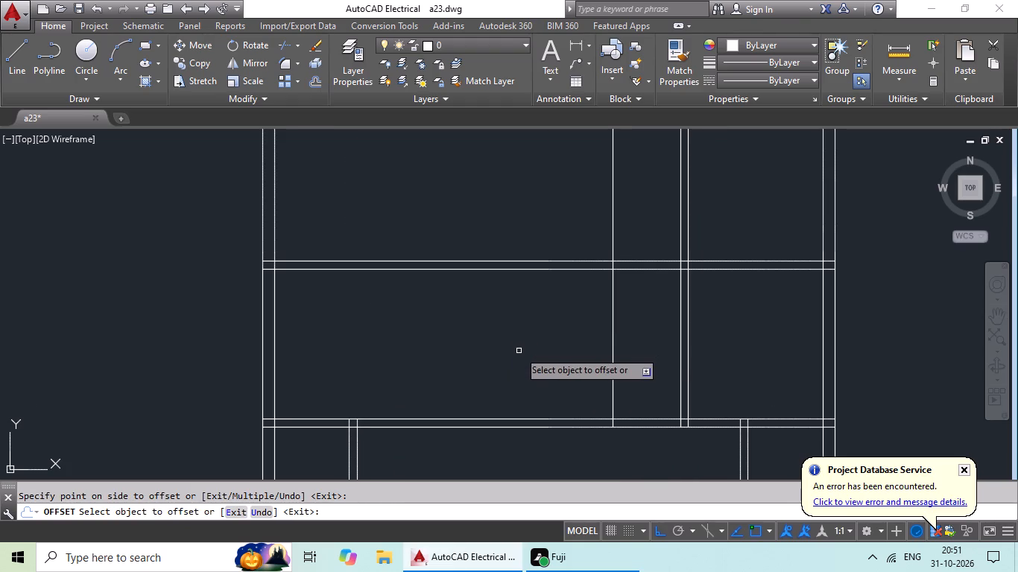
scroll(658, 323, "down", 1)
middle_click_drag(643, 328, 601, 346)
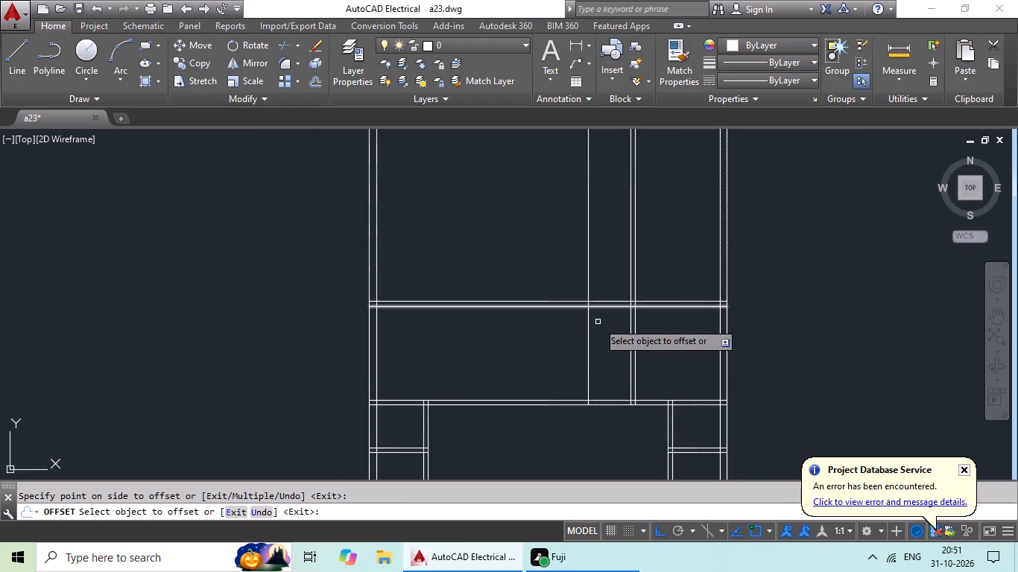
middle_click(626, 290)
key("Escape")
key("Escape")
key("o")
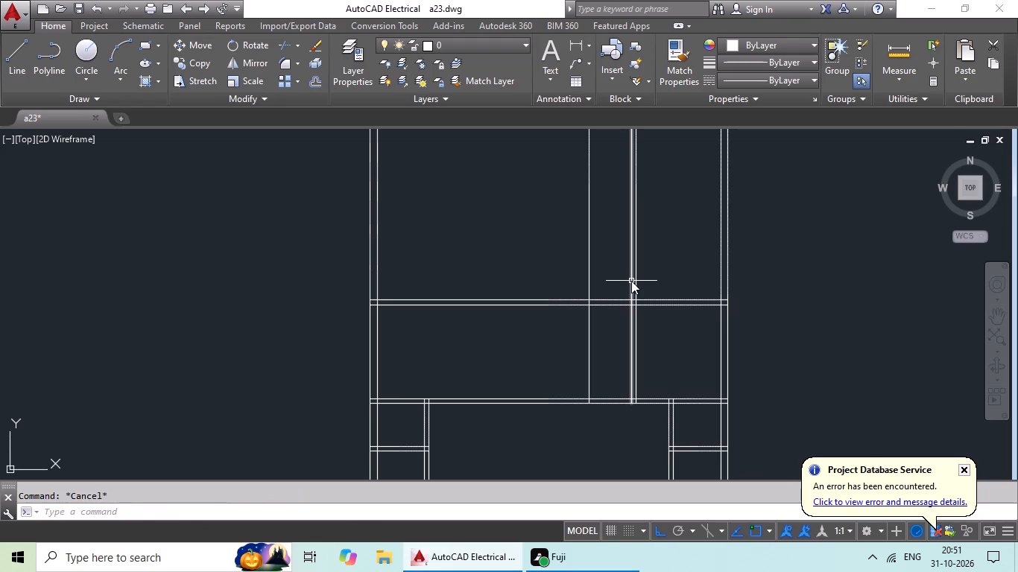
key("Return")
type("6\"")
key("Return")
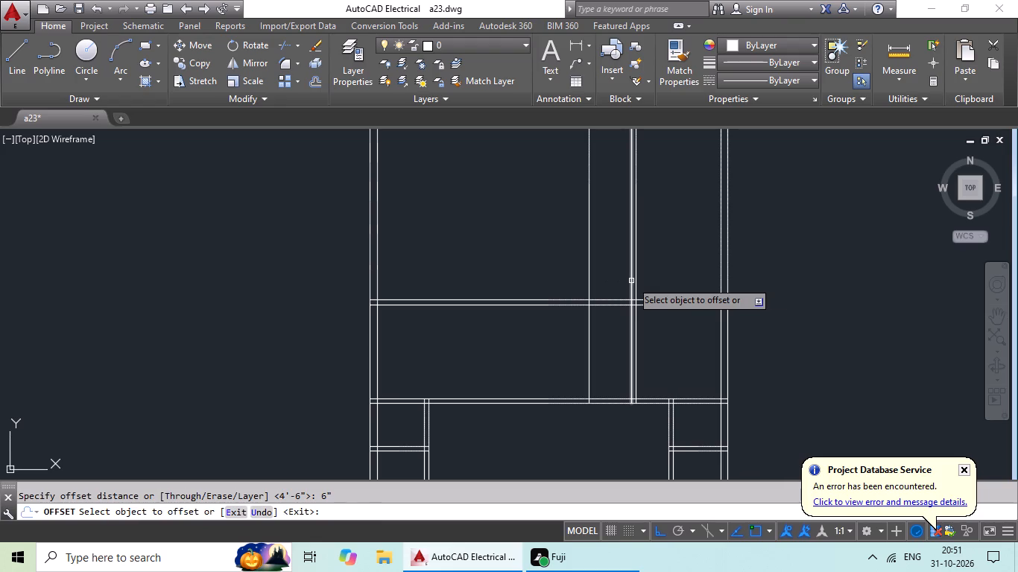
left_click_drag(589, 320, 550, 325)
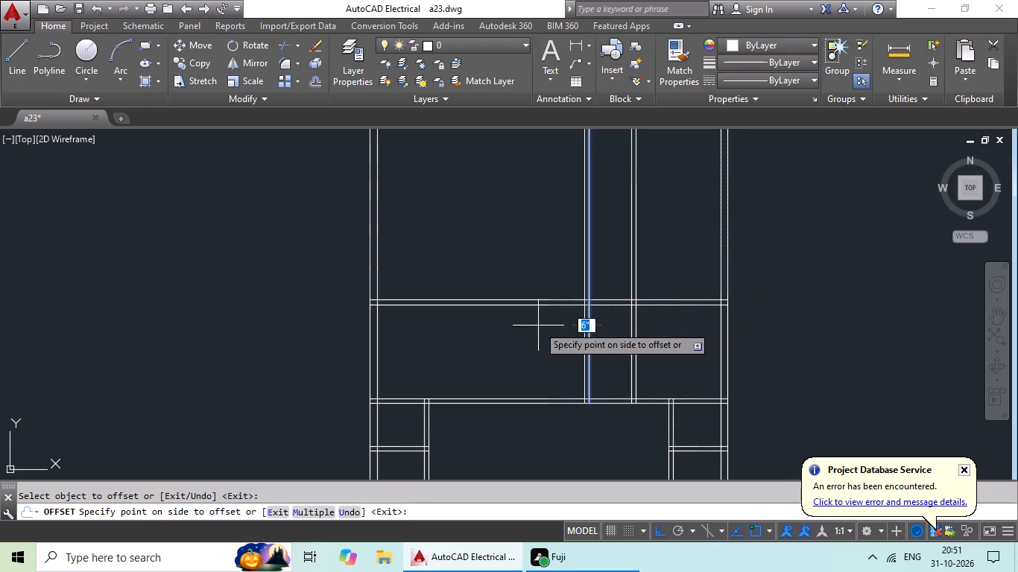
left_click(538, 325)
scroll(590, 355, "up", 2)
scroll(615, 343, "down", 1)
middle_click_drag(622, 334, 484, 326)
scroll(487, 313, "up", 2)
scroll(490, 313, "down", 1)
middle_click_drag(490, 312, 513, 268)
key("Escape")
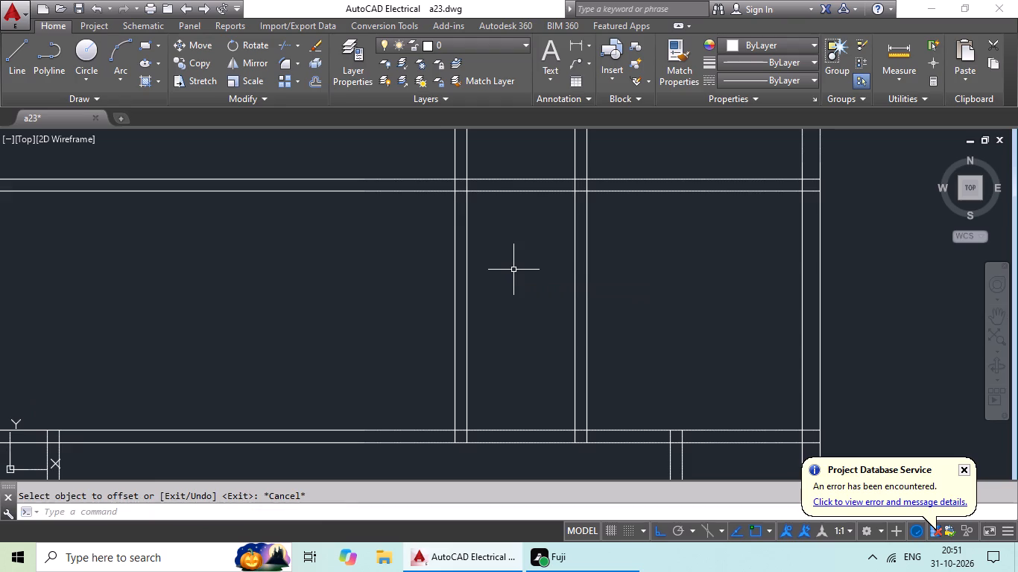
Offset the upper line of the cross wall above the large middle room 7' upward.
key("o")
key("Return")
type("7'")
key("Return")
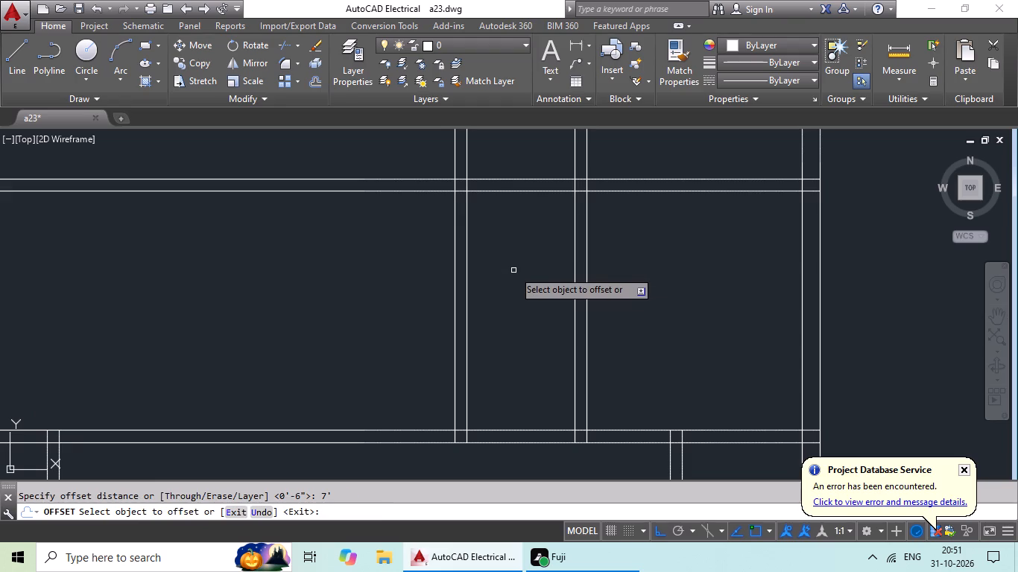
left_click_drag(512, 430, 518, 411)
left_click(528, 366)
scroll(536, 356, "down", 2)
middle_click_drag(537, 356, 572, 345)
key("Escape")
key("Escape")
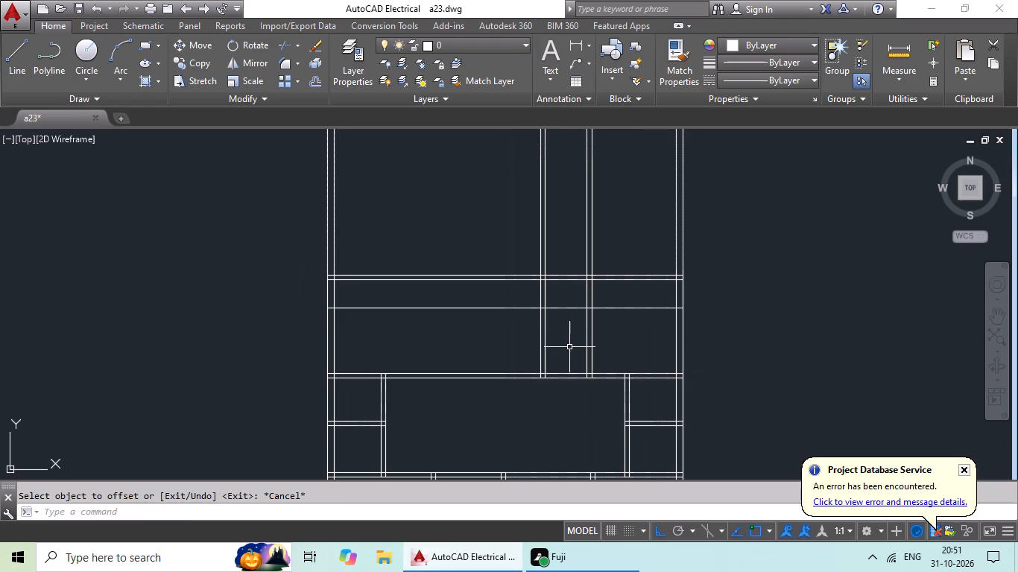
Offset the new horizontal line 6" upward to give this cross wall its thickness.
key("o")
key("Return")
type("6\"")
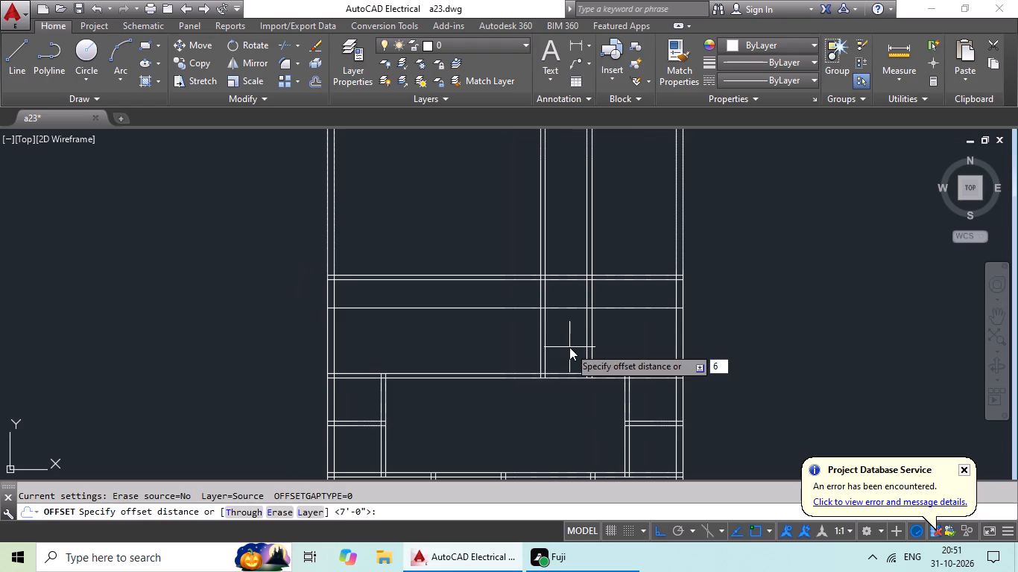
key("Return")
left_click(573, 307)
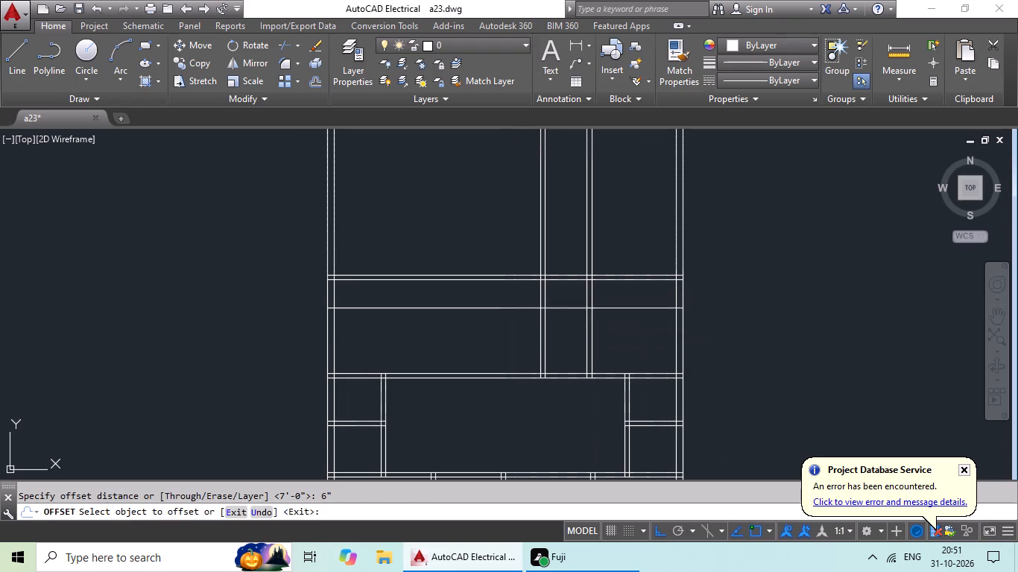
left_click_drag(585, 292, 589, 311)
scroll(602, 334, "up", 1)
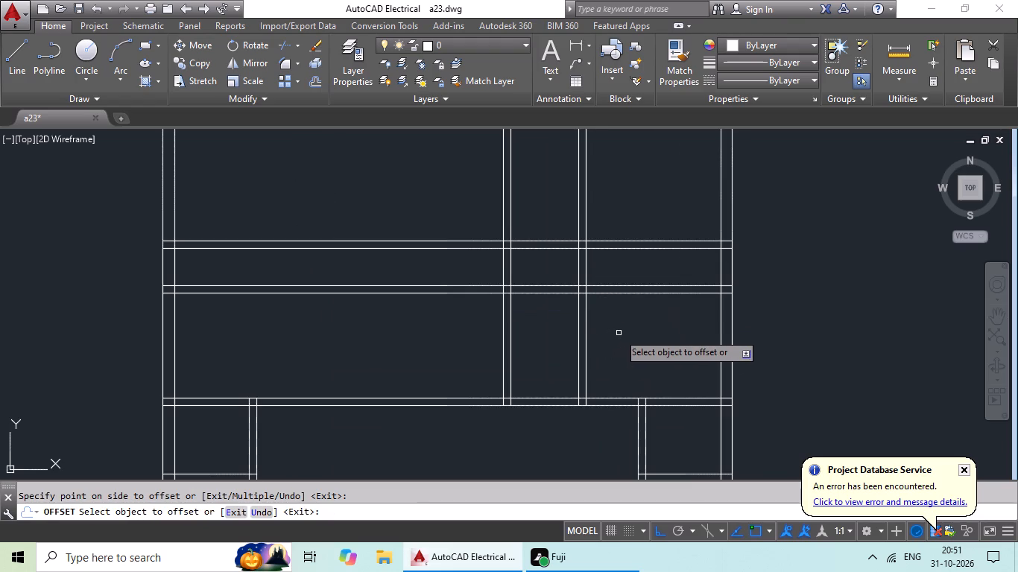
scroll(619, 333, "up", 1)
middle_click_drag(619, 332, 584, 339)
scroll(587, 343, "down", 1)
middle_click_drag(592, 344, 627, 334)
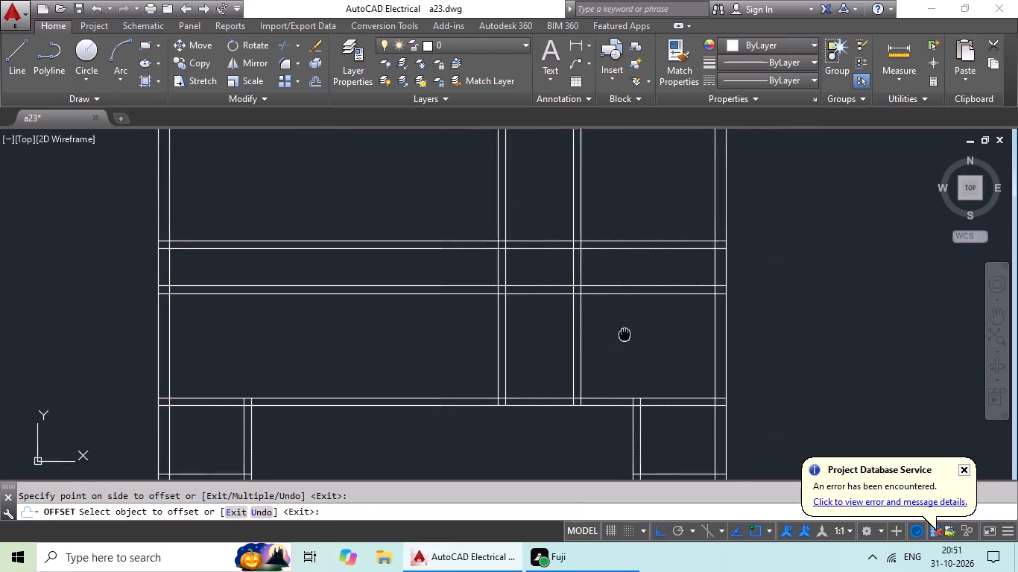
middle_click_drag(627, 334, 634, 332)
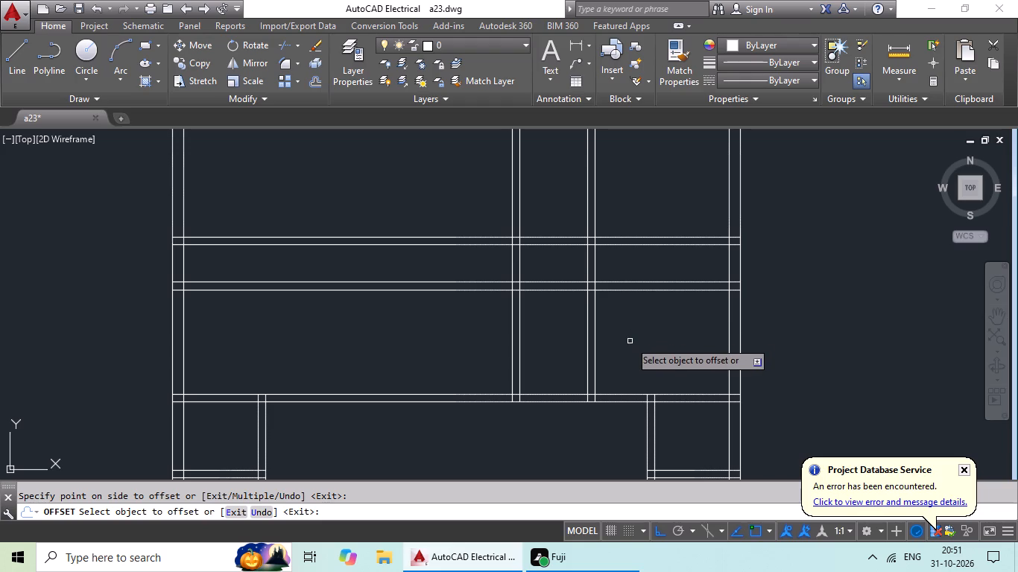
left_click(467, 333)
key("Escape")
key("Escape")
Offset the inner line of the left outer wall 4'6" to the right to start a vertical wall.
key("o")
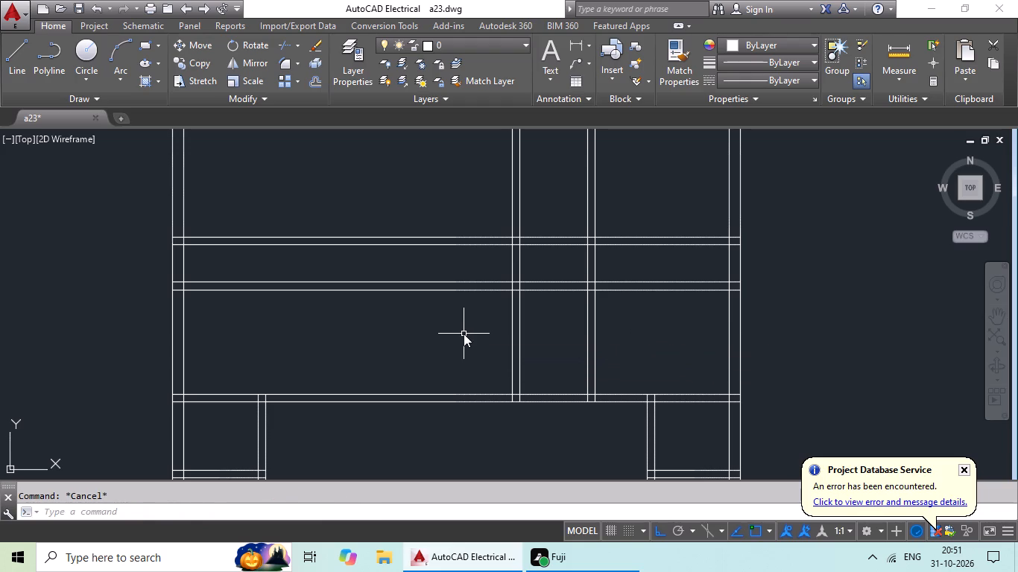
key("Return")
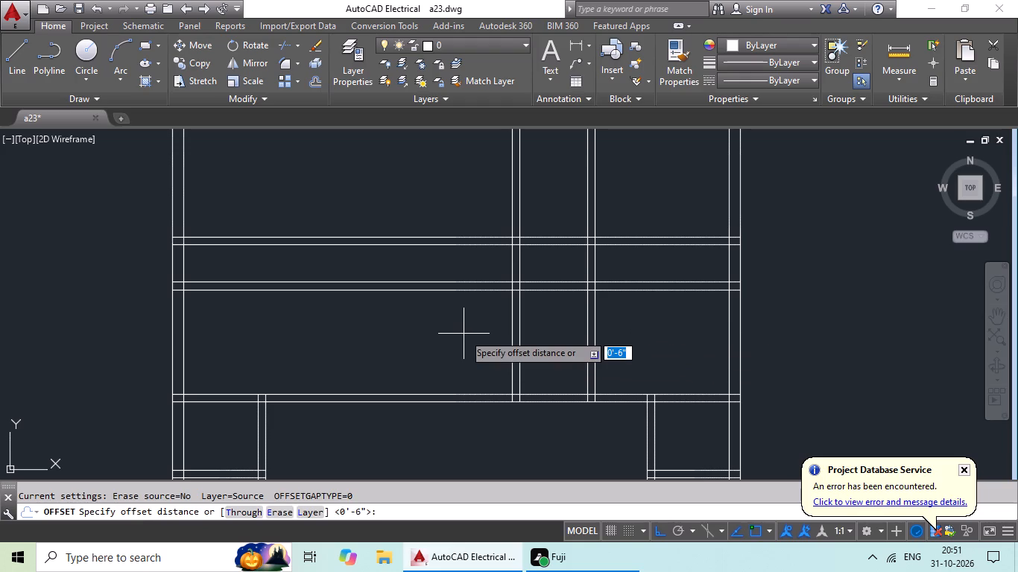
key("4")
type("'6\"")
key("Return")
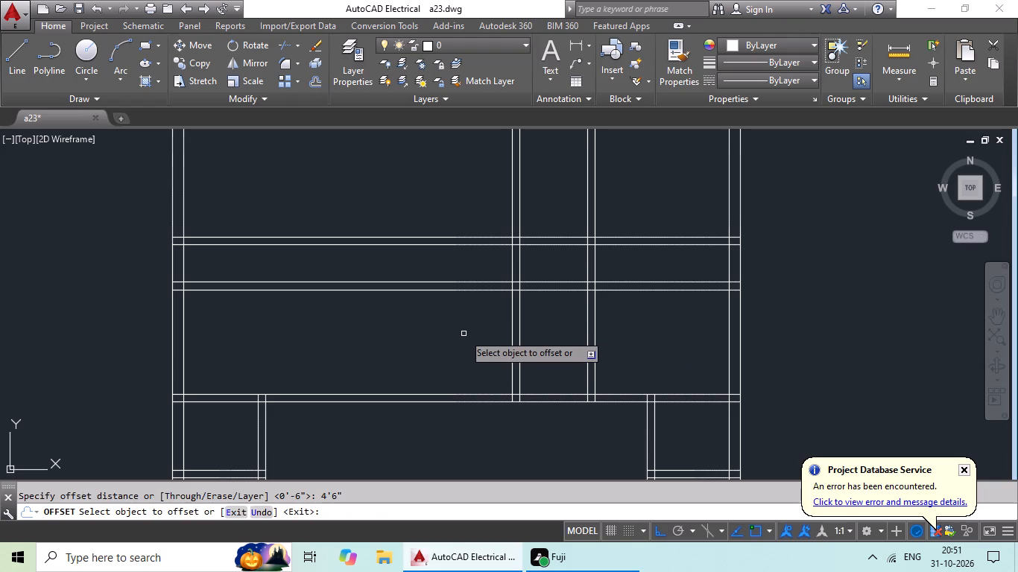
left_click(182, 327)
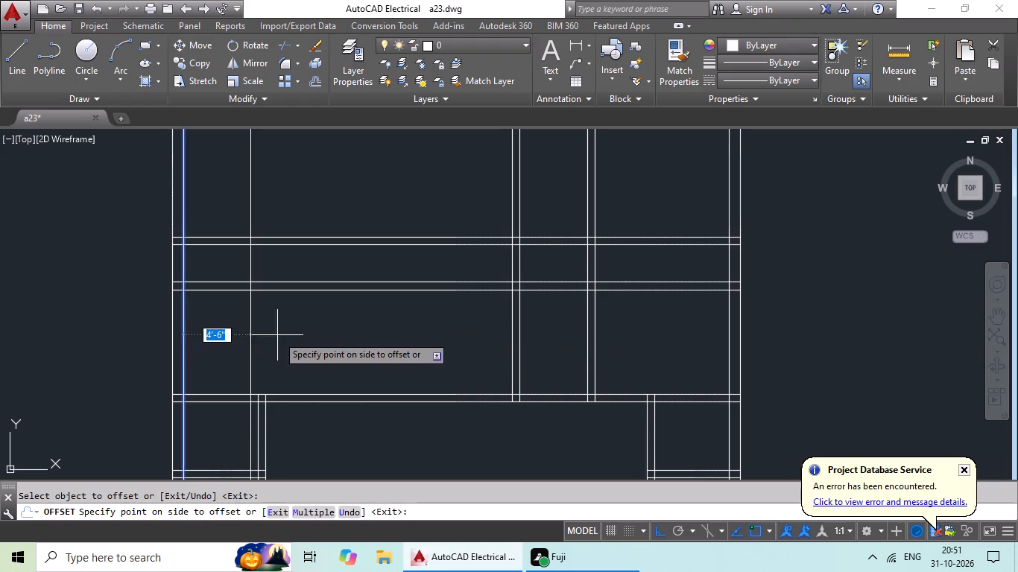
left_click(277, 335)
middle_click_drag(303, 334, 402, 306)
key("Escape")
key("Escape")
key("Escape")
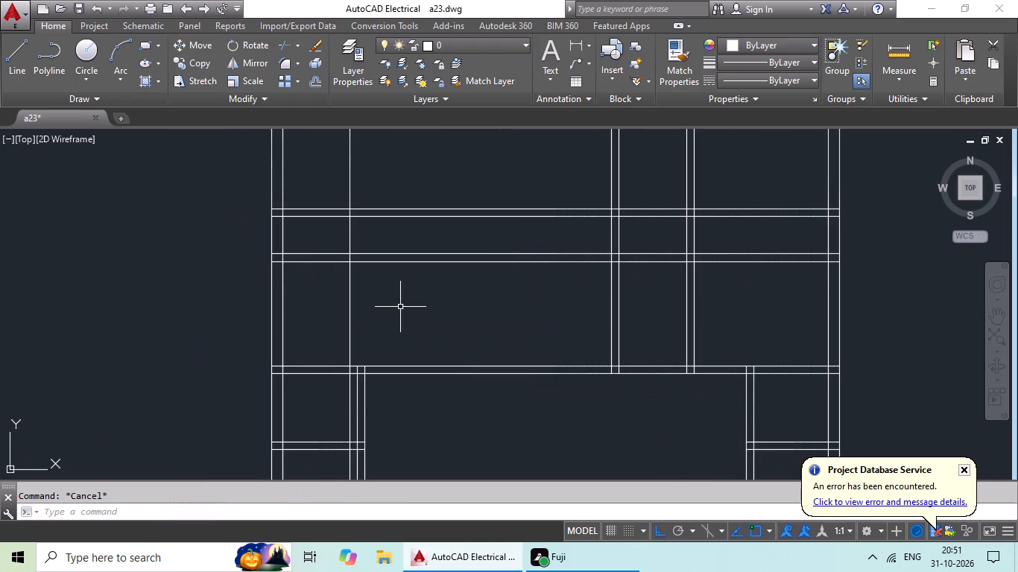
Offset the new vertical line near the left outer wall 6" to the right to give the wall its thickness.
key("o")
key("Return")
type("6\"")
key("Return")
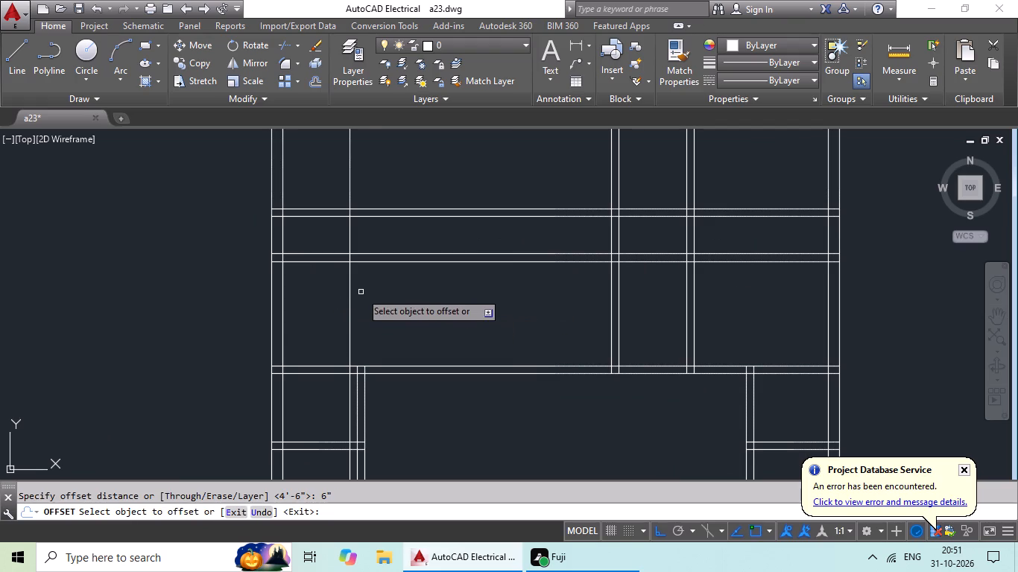
left_click_drag(349, 298, 408, 293)
left_click(423, 296)
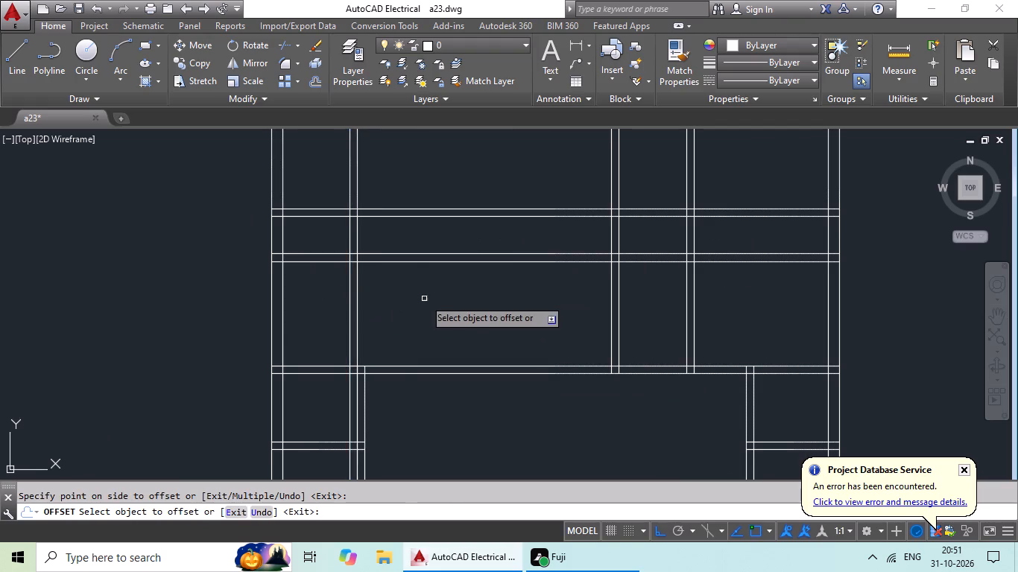
middle_click_drag(426, 303, 468, 265)
middle_click_drag(475, 329, 486, 314)
middle_click(487, 312)
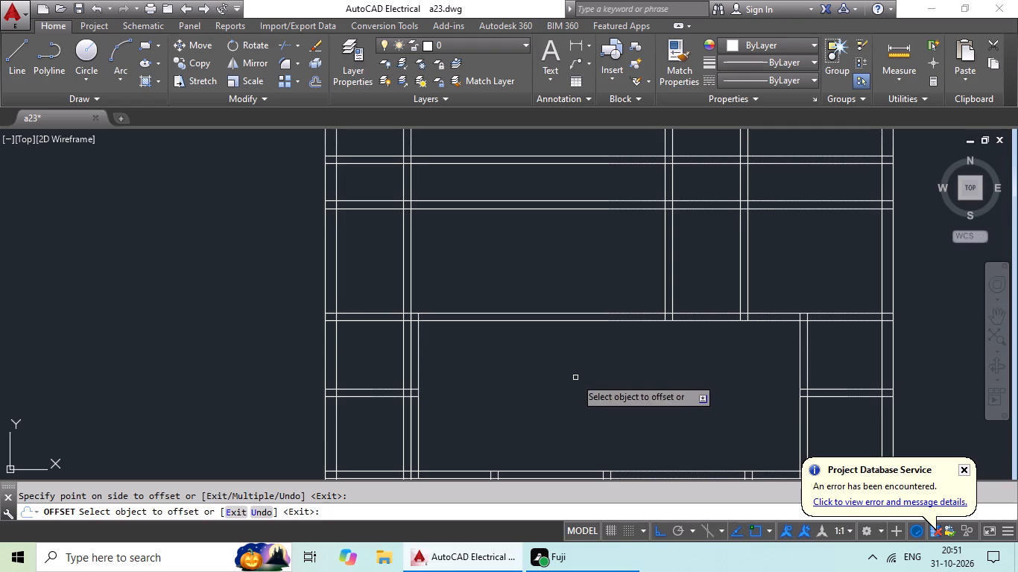
scroll(578, 380, "down", 3)
middle_click_drag(578, 379, 495, 381)
scroll(492, 377, "up", 2)
scroll(416, 305, "up", 1)
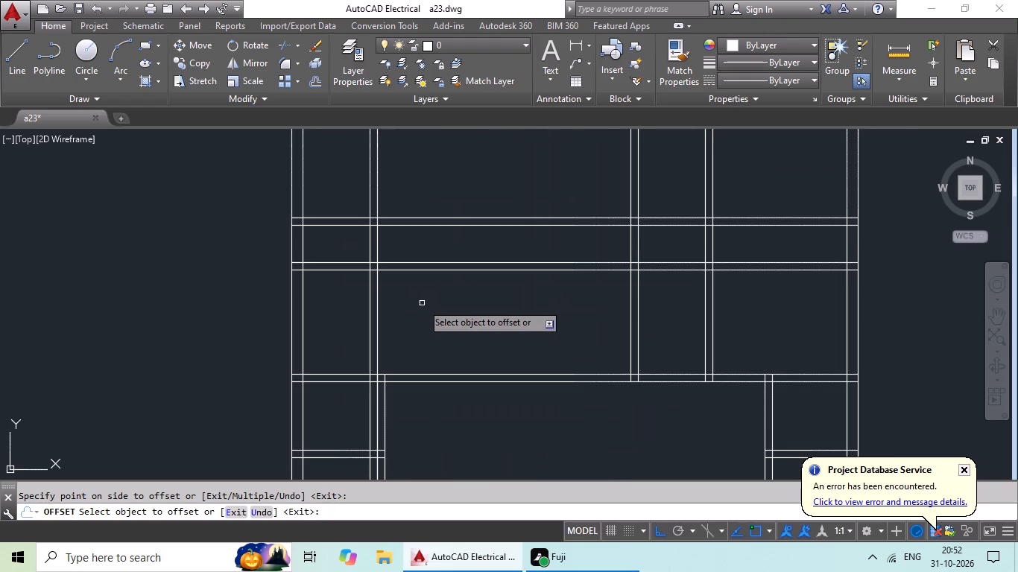
middle_click_drag(442, 306, 516, 219)
scroll(505, 337, "down", 2)
middle_click_drag(505, 337, 484, 359)
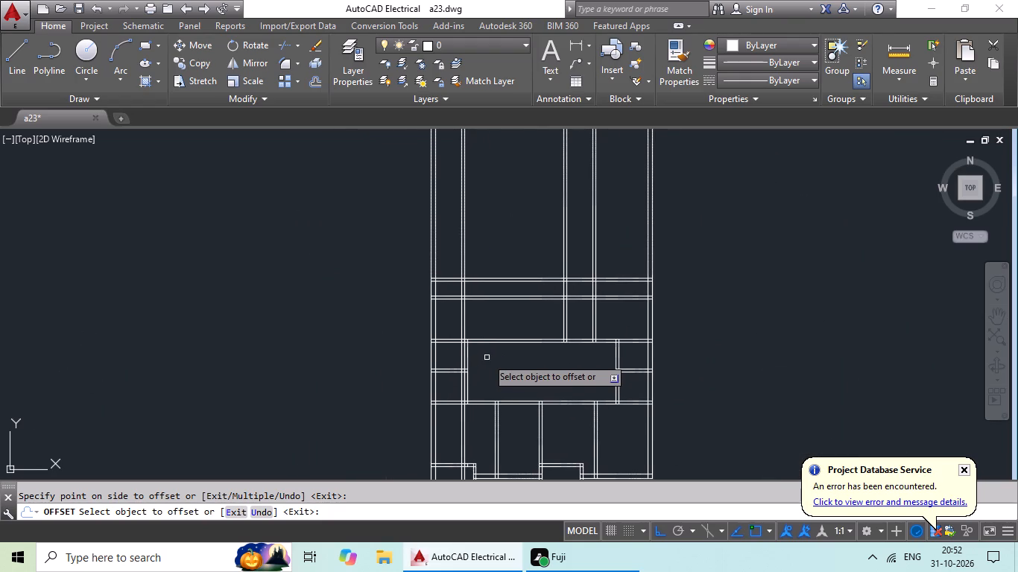
middle_click_drag(483, 368, 513, 327)
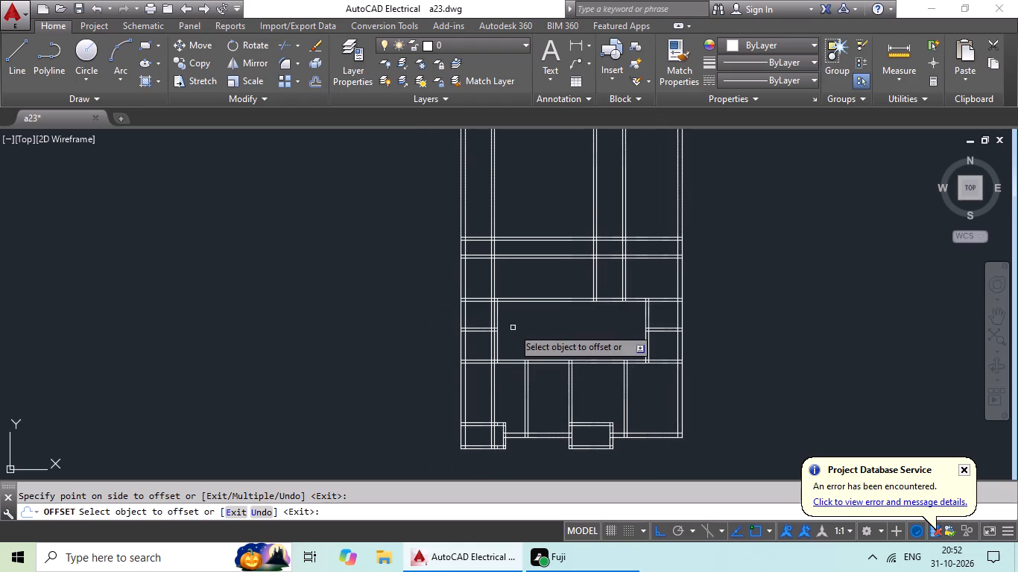
key("Escape")
Trim the new wall's left line out of the two small rooms along the left outer wall.
type("tr")
key("space")
key("space")
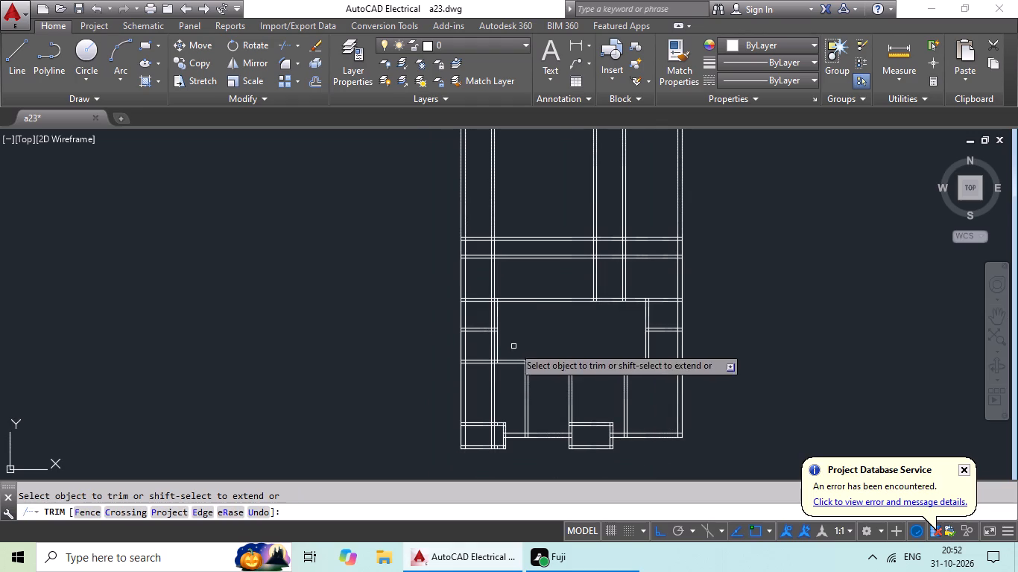
scroll(496, 321, "up", 2)
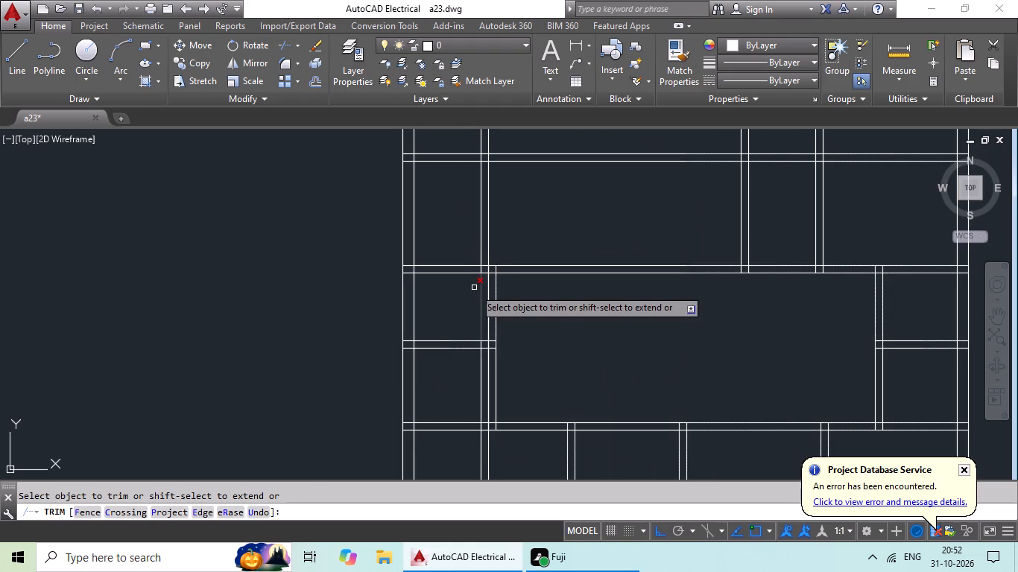
left_click(481, 293)
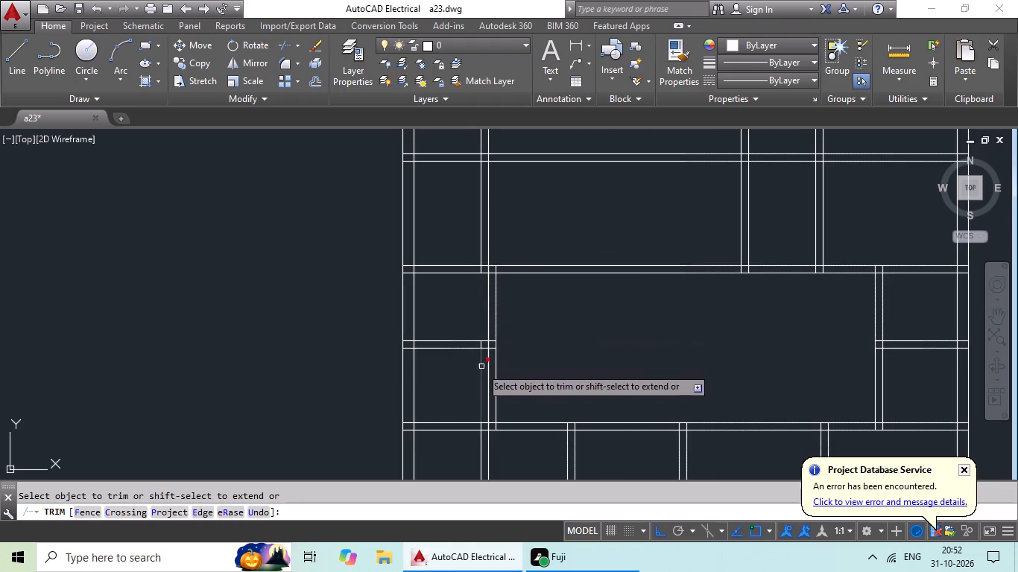
left_click(480, 369)
Trim both lines of the new vertical wall out of the front-left room and the projecting box below it.
middle_click_drag(545, 454, 584, 255)
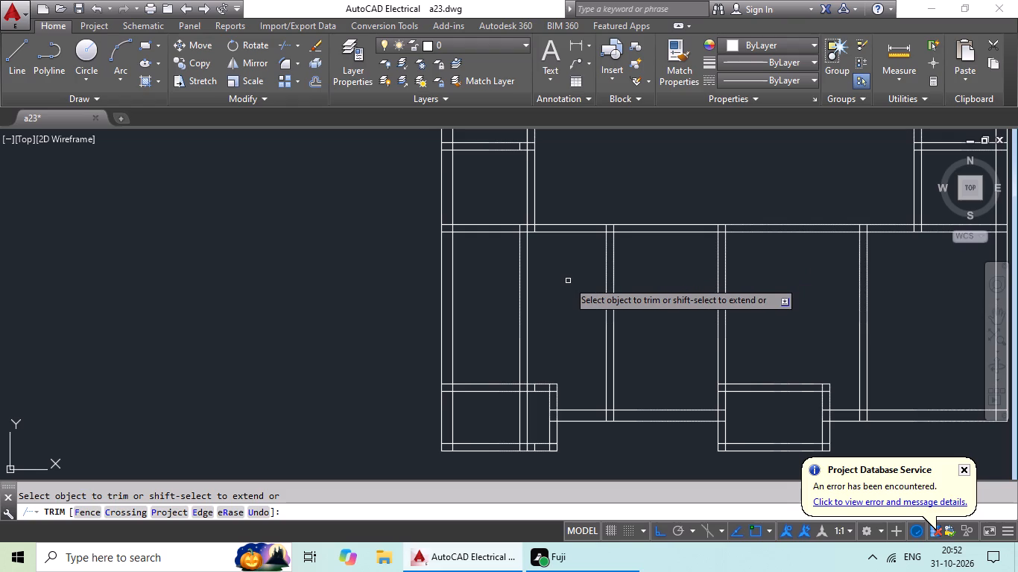
scroll(554, 282, "up", 1)
left_click_drag(570, 278, 420, 373)
left_click_drag(420, 371, 431, 363)
scroll(483, 323, "down", 3)
middle_click_drag(484, 322, 514, 255)
scroll(522, 302, "up", 4)
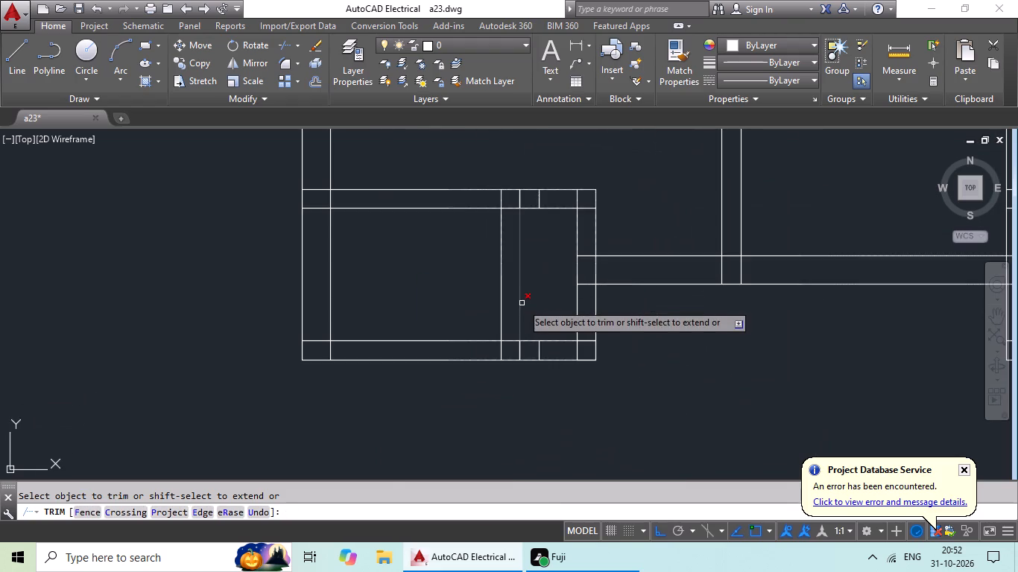
scroll(525, 301, "down", 2)
scroll(526, 300, "up", 4)
left_click_drag(548, 262, 410, 325)
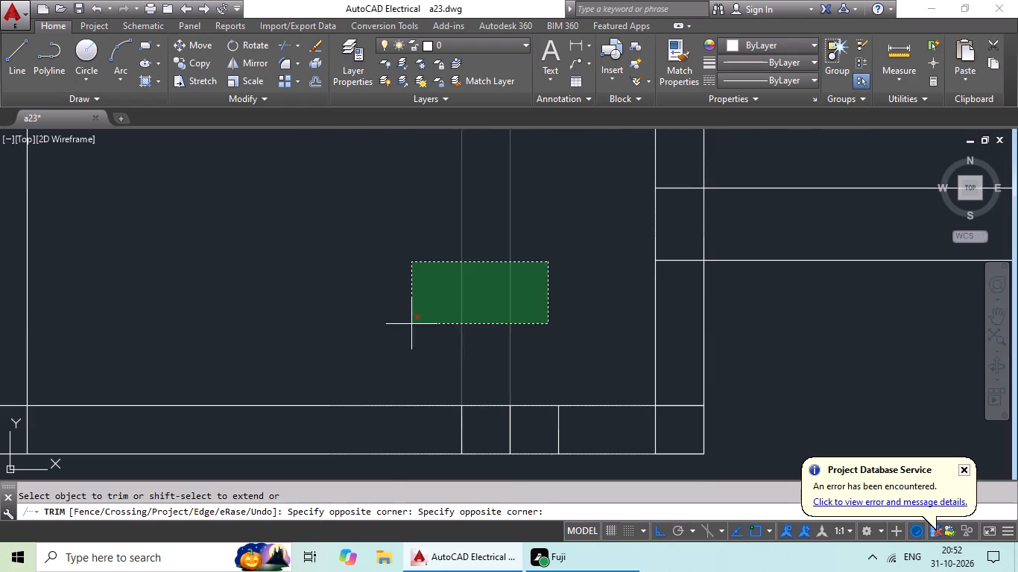
left_click_drag(410, 325, 408, 325)
left_click(408, 325)
scroll(429, 311, "down", 3)
middle_click_drag(435, 306, 433, 325)
key("Escape")
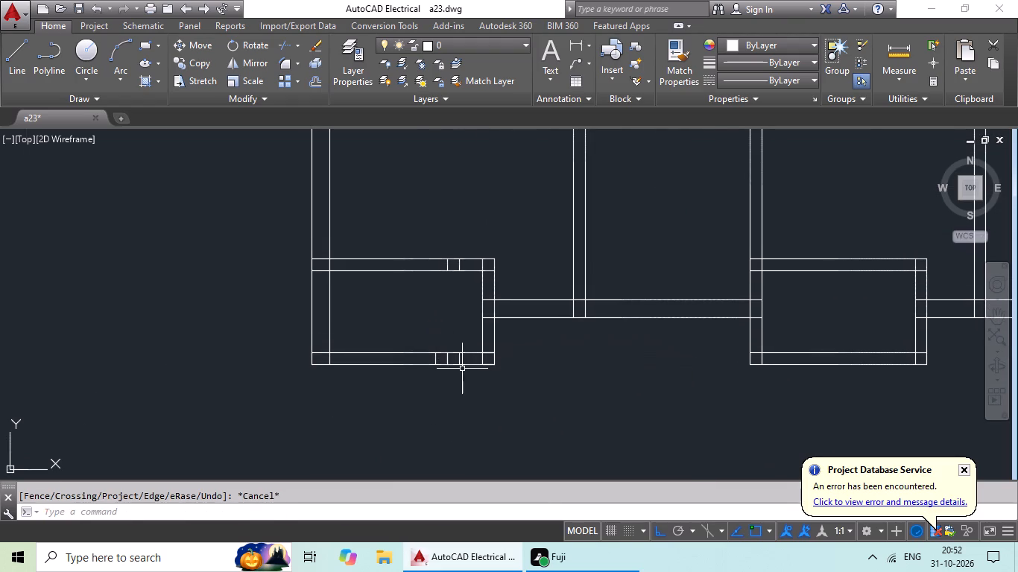
Delete the leftover vertical stubs inside the lower and upper walls of the front-left projecting box.
scroll(462, 362, "up", 5)
left_click_drag(476, 344, 101, 370)
scroll(339, 360, "down", 3)
middle_click_drag(363, 318, 363, 383)
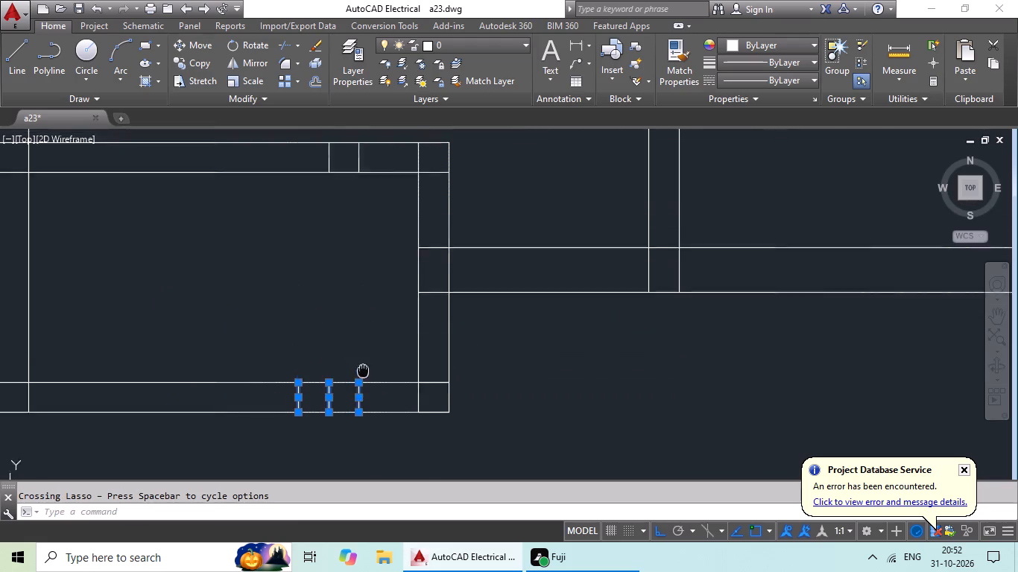
middle_click_drag(363, 383, 353, 494)
scroll(355, 293, "up", 3)
left_click_drag(379, 288, 56, 294)
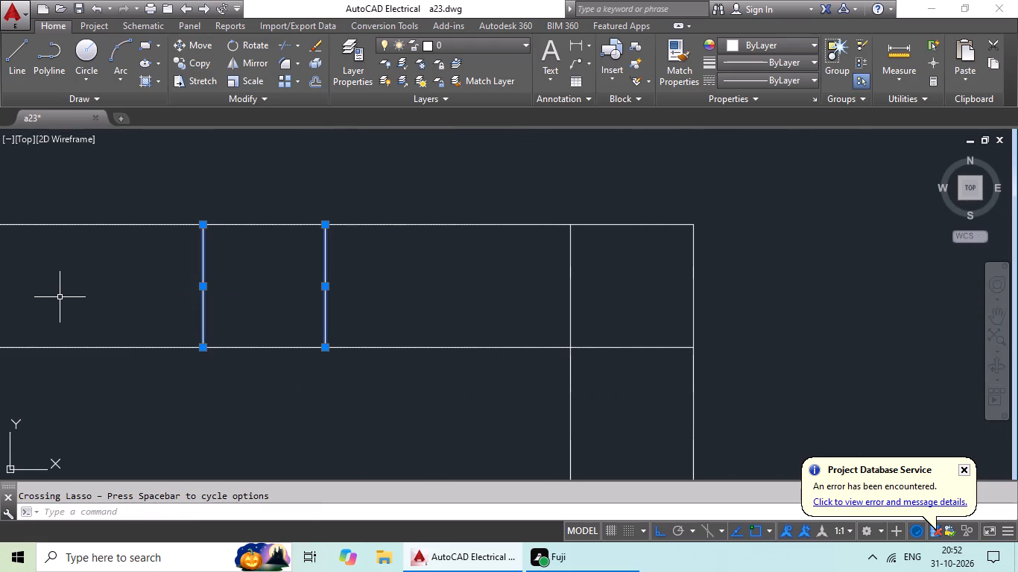
key("Delete")
Delete the leftover vertical stub inside the cross wall above the front-left room, just left of the small rooms' partition wall.
scroll(144, 274, "down", 5)
scroll(256, 250, "down", 2)
middle_click_drag(259, 247, 293, 426)
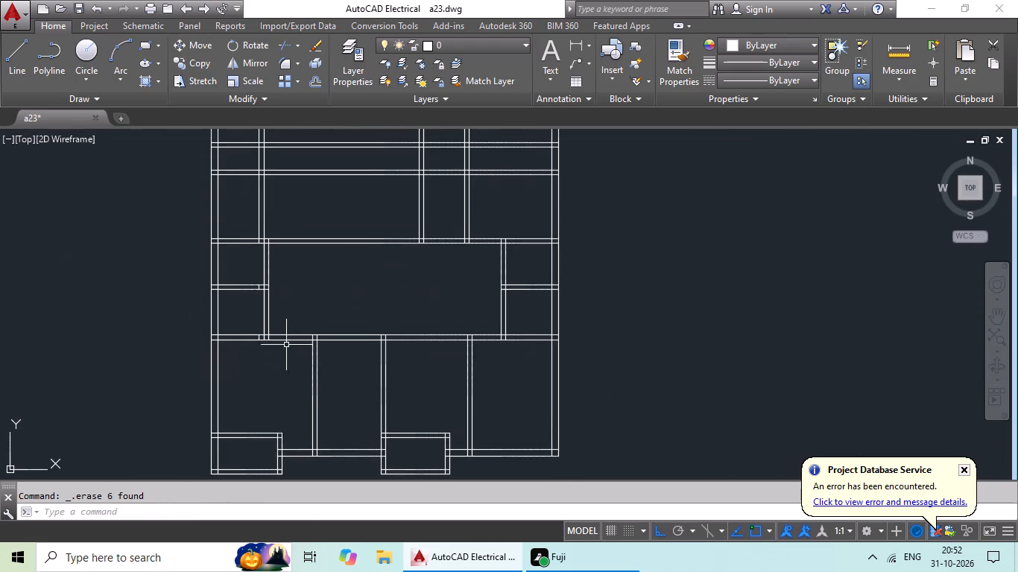
middle_click_drag(293, 289, 446, 321)
scroll(425, 369, "up", 4)
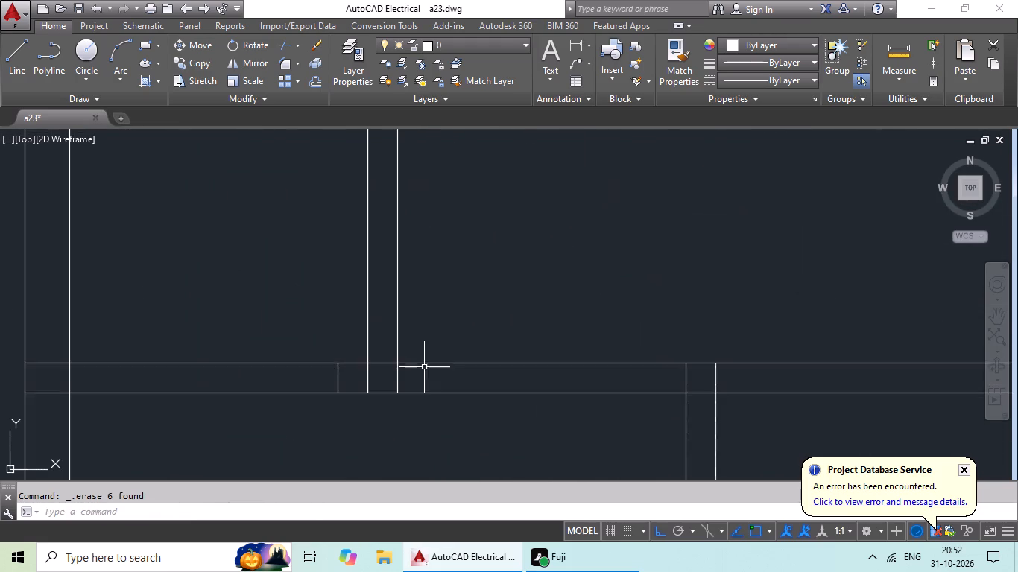
scroll(337, 378, "up", 3)
left_click_drag(403, 362, 228, 423)
left_click(228, 423)
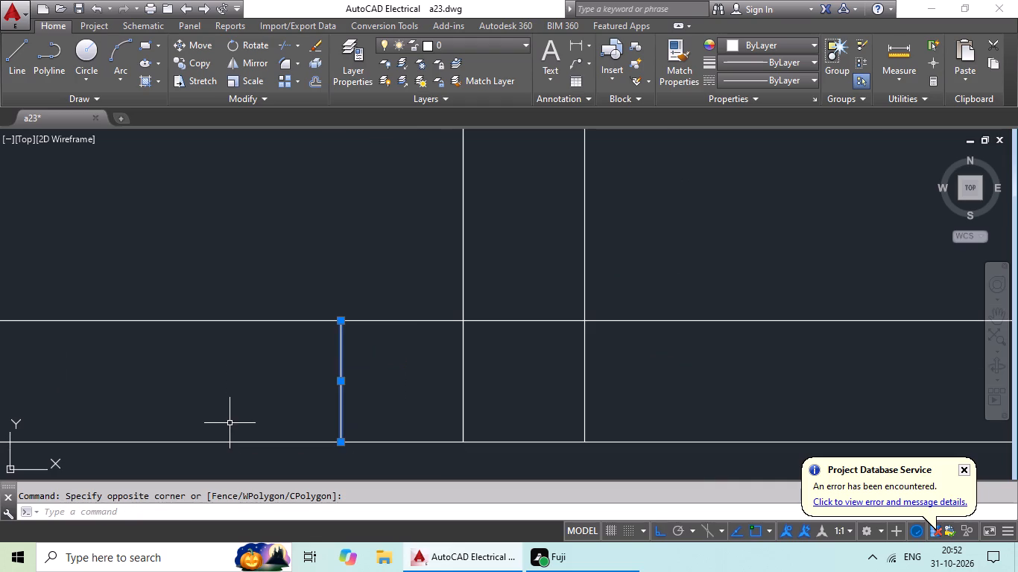
key("Delete")
Delete the leftover vertical stub inside the short wall dividing the two small rooms along the left outer wall.
scroll(447, 399, "up", 1)
scroll(447, 399, "down", 7)
middle_click_drag(522, 358, 487, 433)
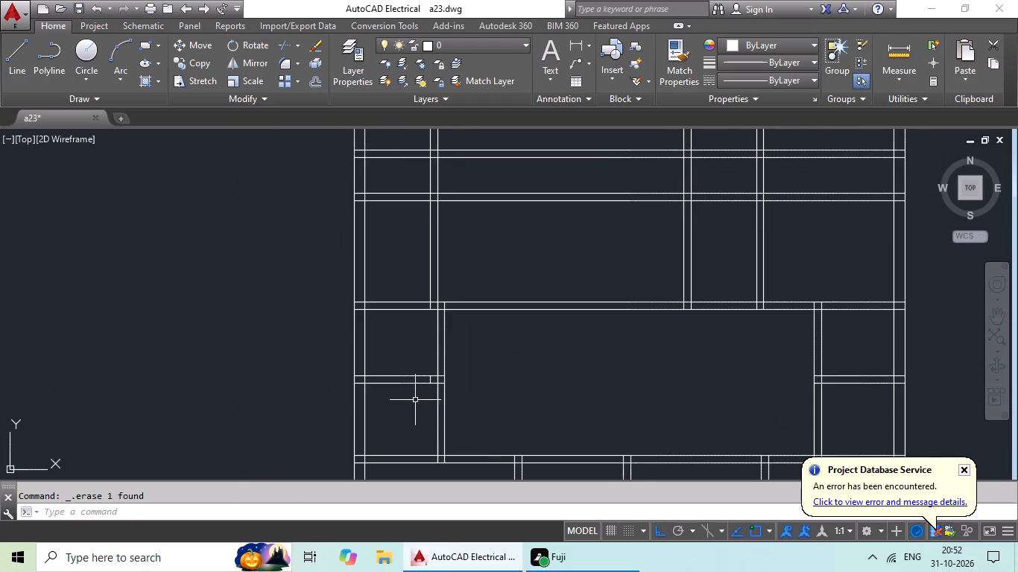
scroll(426, 378, "up", 4)
left_click_drag(464, 393, 379, 409)
left_click(380, 409)
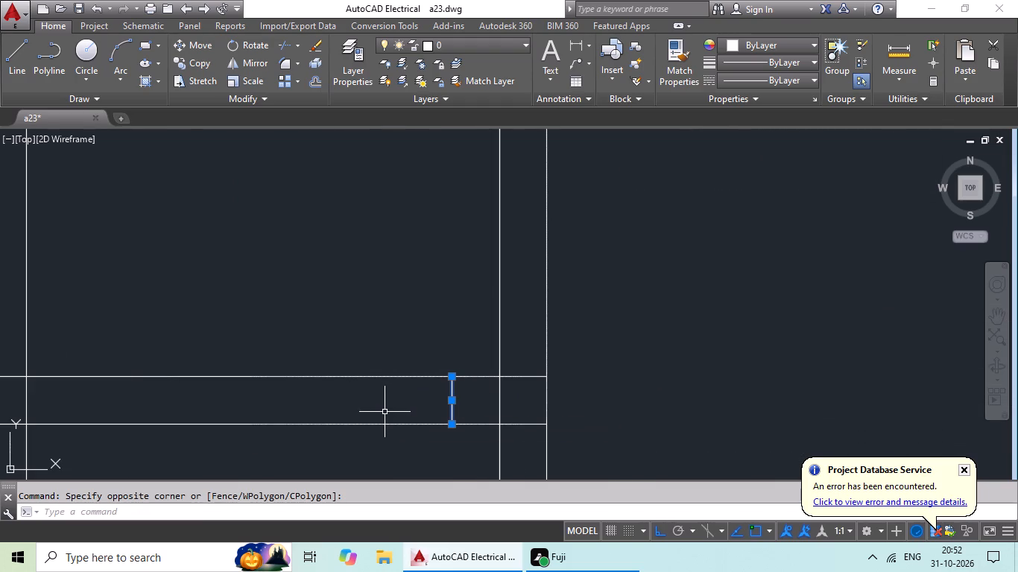
key("Delete")
Trim both lines of the left vertical wall out of the large rear area above the uppermost interior cross wall.
scroll(426, 407, "down", 4)
scroll(510, 394, "down", 1)
middle_click_drag(519, 402, 528, 387)
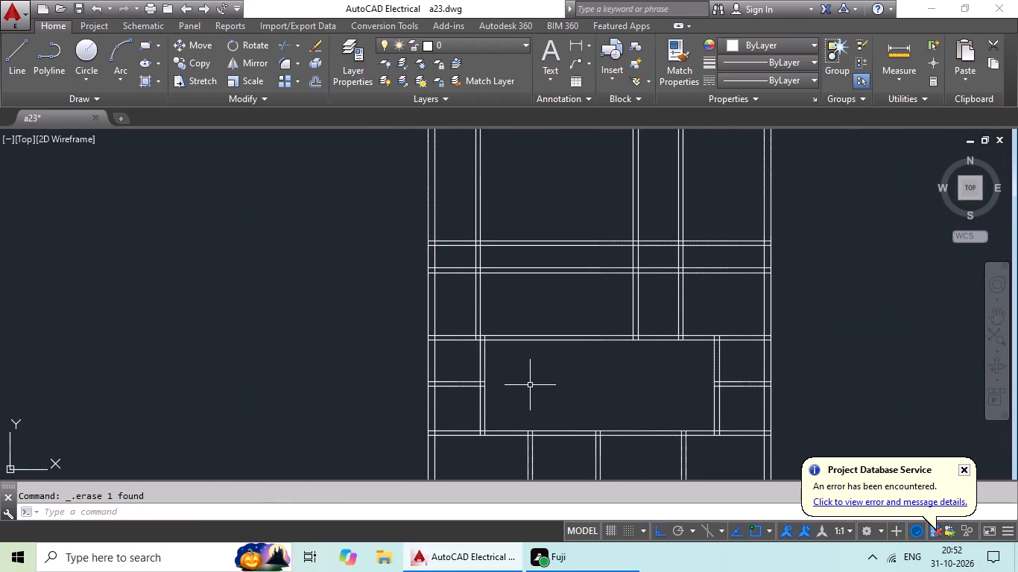
scroll(530, 385, "down", 1)
middle_click_drag(525, 320, 518, 385)
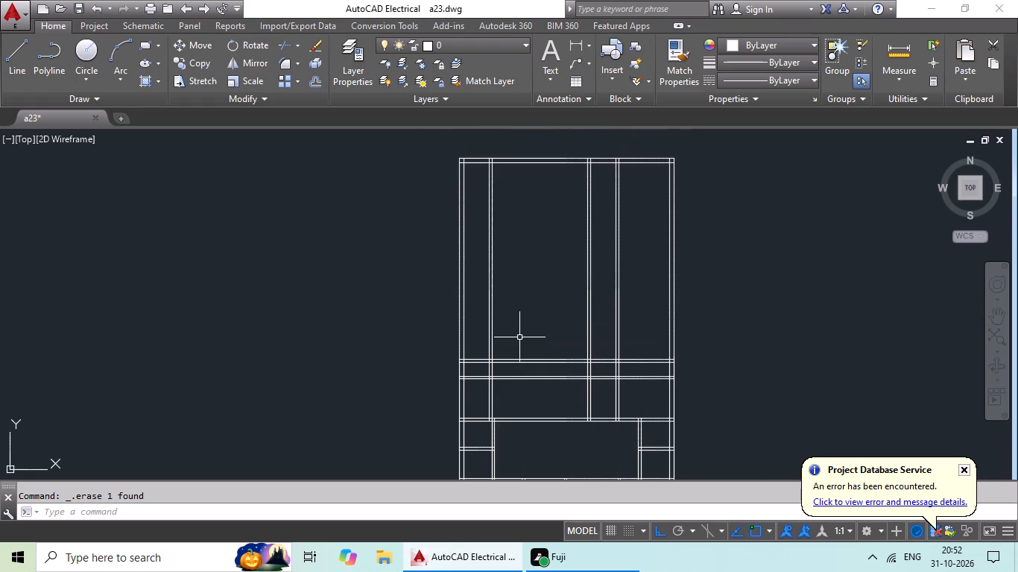
key("shift+asciitilde")
key("Escape")
key("Escape")
key("Escape")
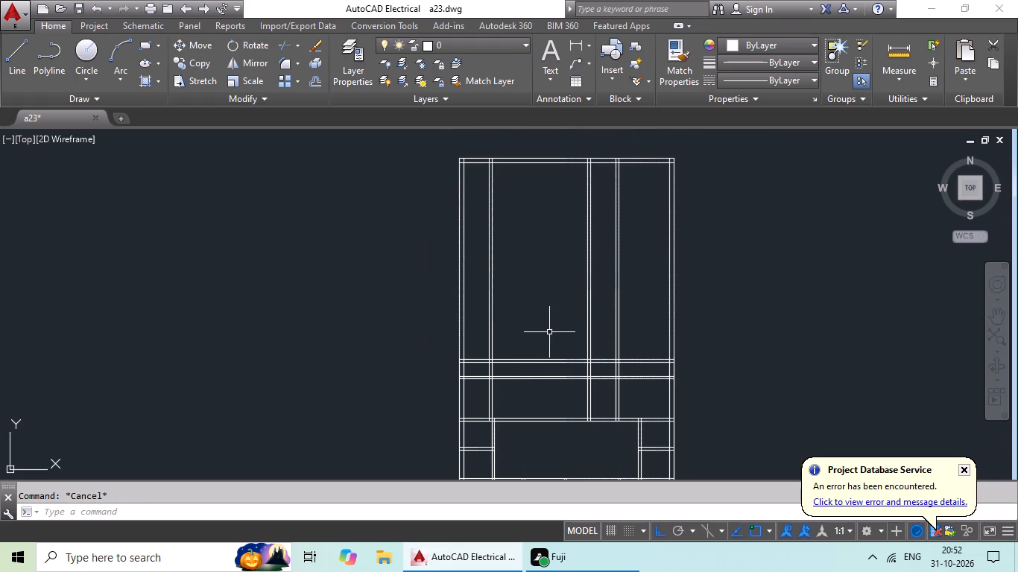
key("t")
key("r")
key("space")
key("space")
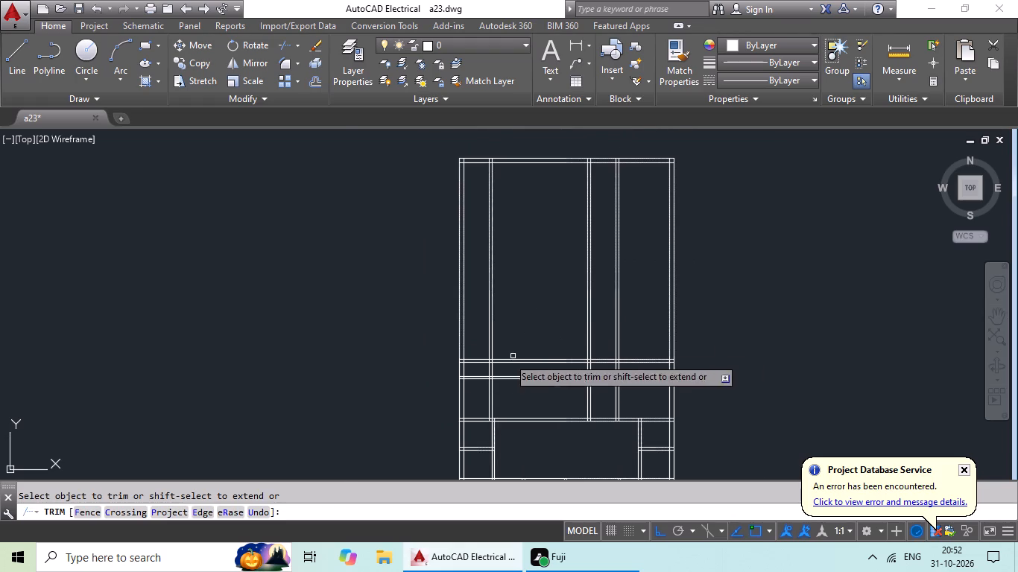
scroll(501, 359, "up", 3)
left_click_drag(534, 305, 364, 339)
left_click(365, 339)
Trim both lines of the lower of the two closely spaced cross walls between the left vertical wall and the next vertical wall.
scroll(442, 307, "down", 2)
middle_click_drag(470, 425, 471, 423)
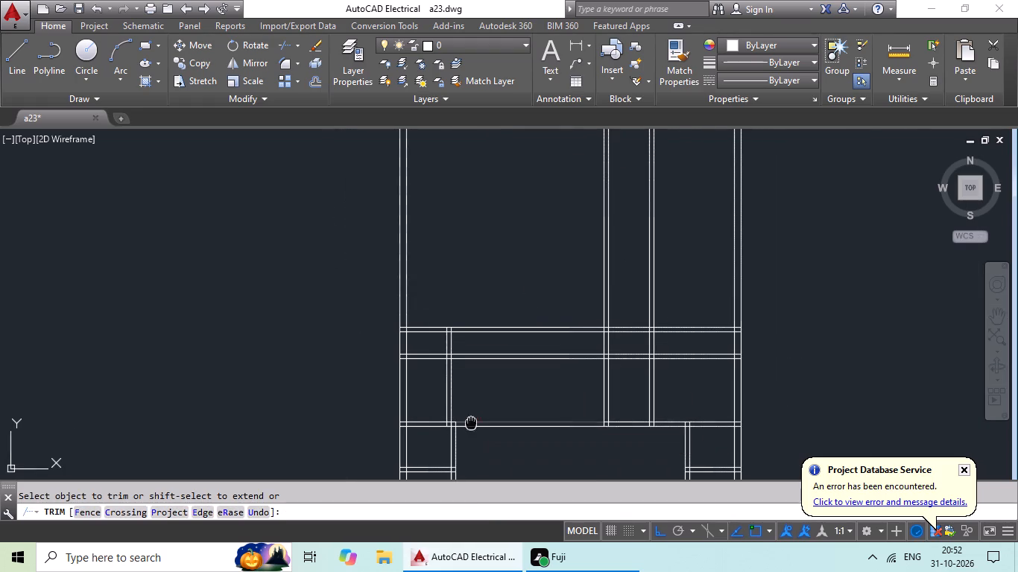
middle_click_drag(471, 423, 494, 363)
scroll(544, 293, "up", 1)
left_click_drag(572, 280, 539, 357)
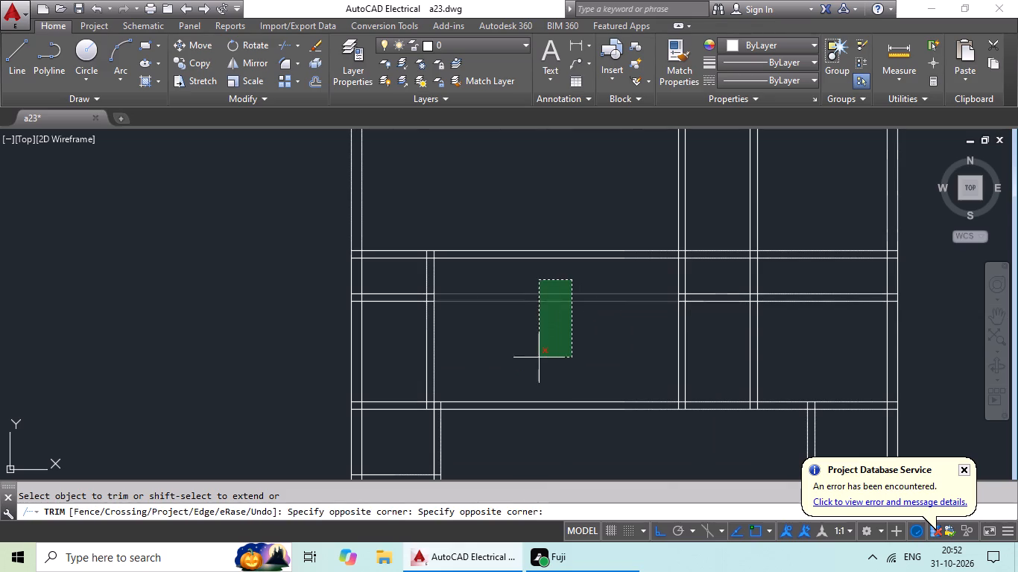
left_click_drag(539, 357, 536, 363)
left_click_drag(535, 357, 537, 349)
scroll(402, 291, "up", 2)
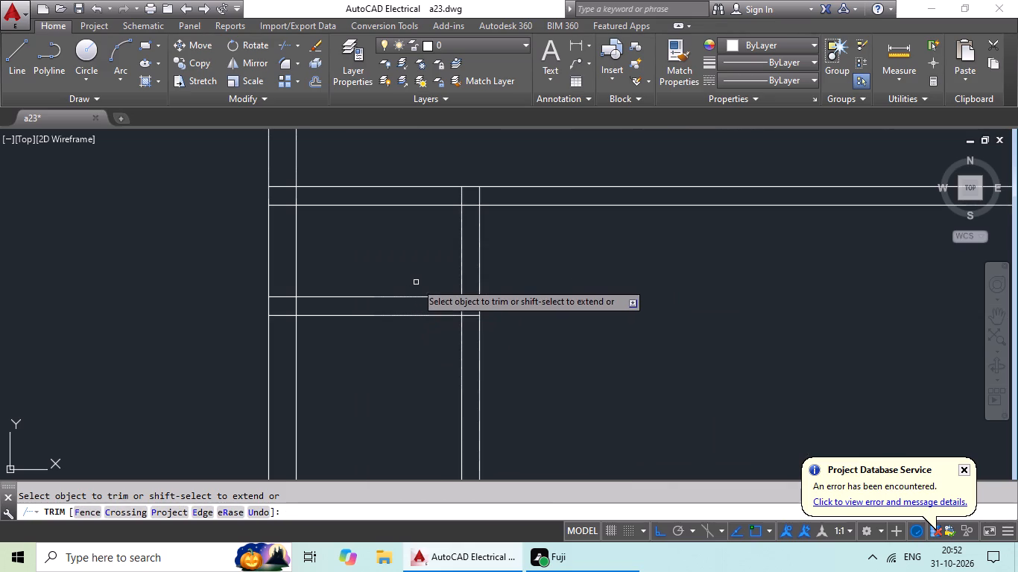
scroll(537, 304, "down", 2)
middle_click_drag(556, 313, 448, 326)
middle_click_drag(522, 340, 564, 295)
key("Escape")
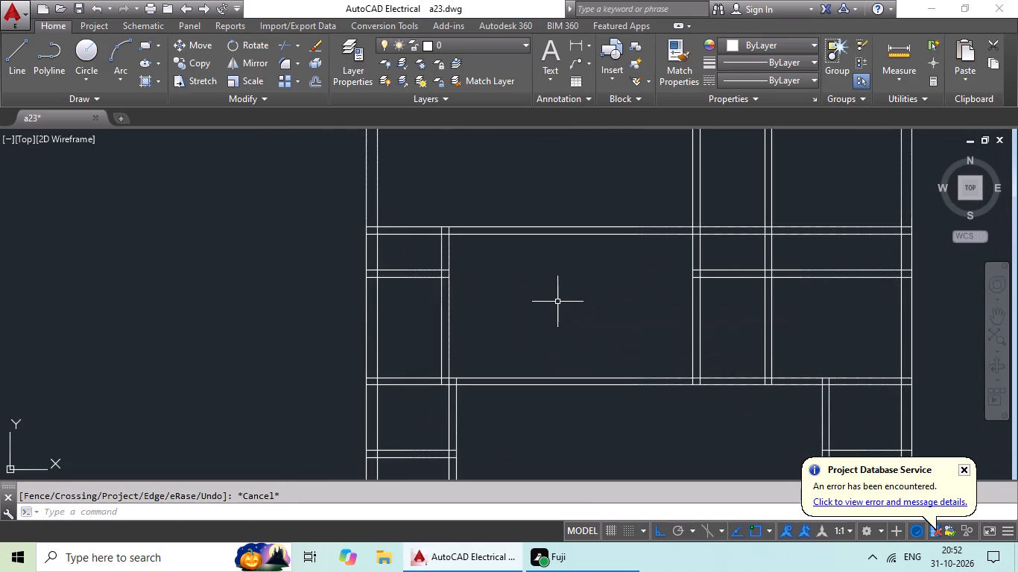
key("Escape")
Offset the right line of the left vertical wall above the large central room 9' to the right.
key("o")
key("Return")
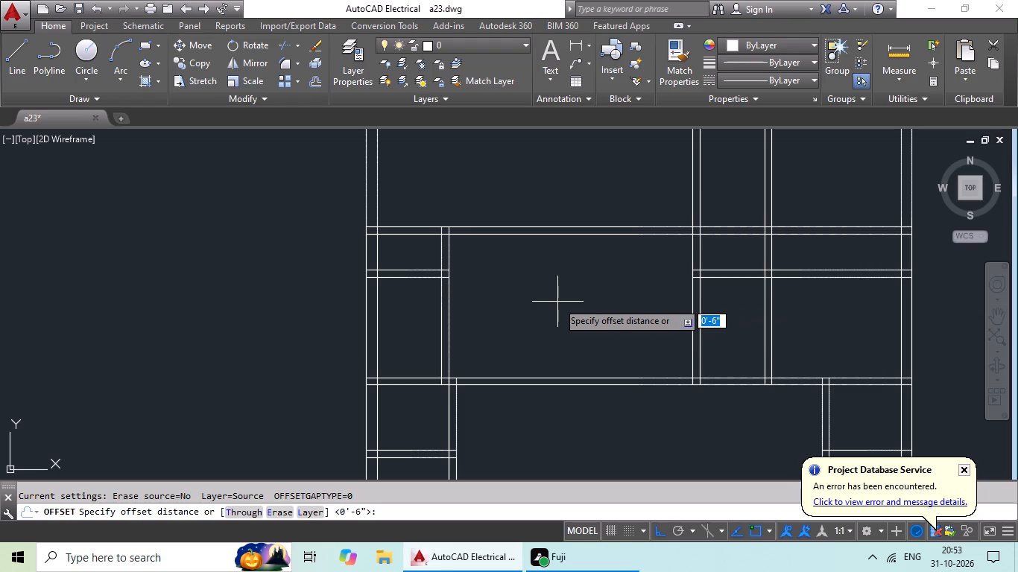
type("9'")
key("Return")
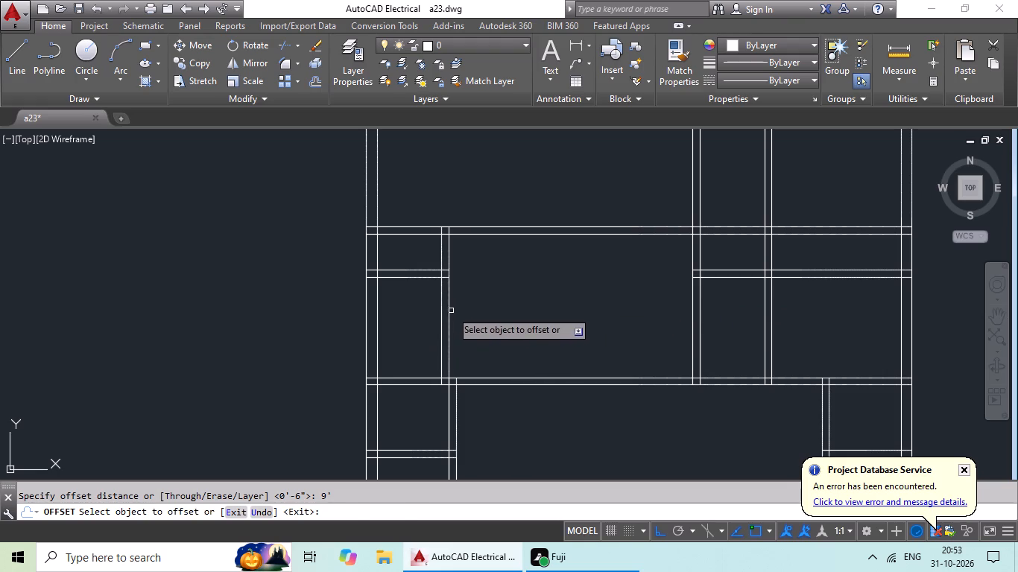
left_click_drag(450, 311, 594, 321)
left_click(604, 321)
scroll(610, 321, "down", 2)
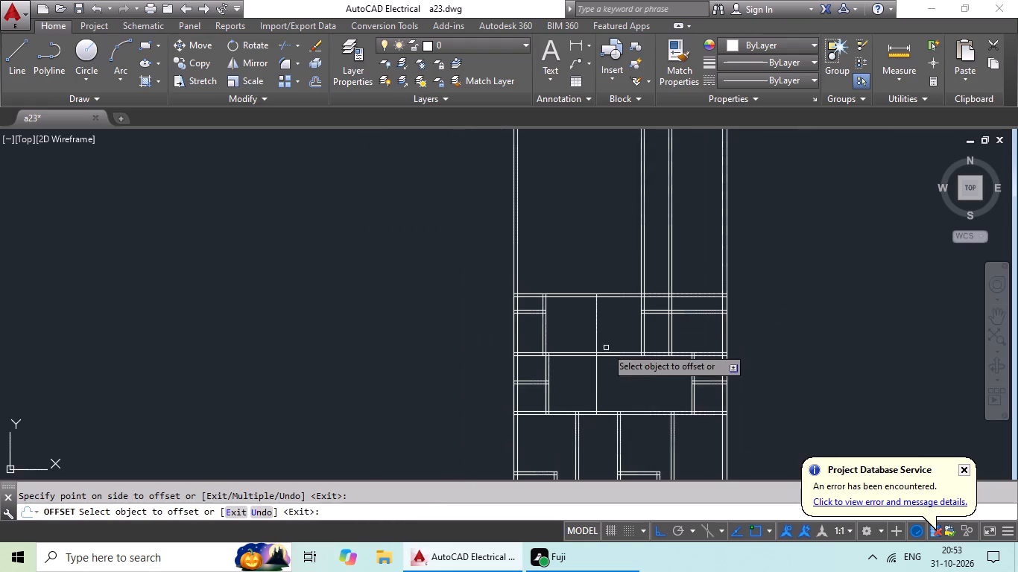
middle_click_drag(606, 346, 610, 337)
key("Escape")
key("Escape")
key("Escape")
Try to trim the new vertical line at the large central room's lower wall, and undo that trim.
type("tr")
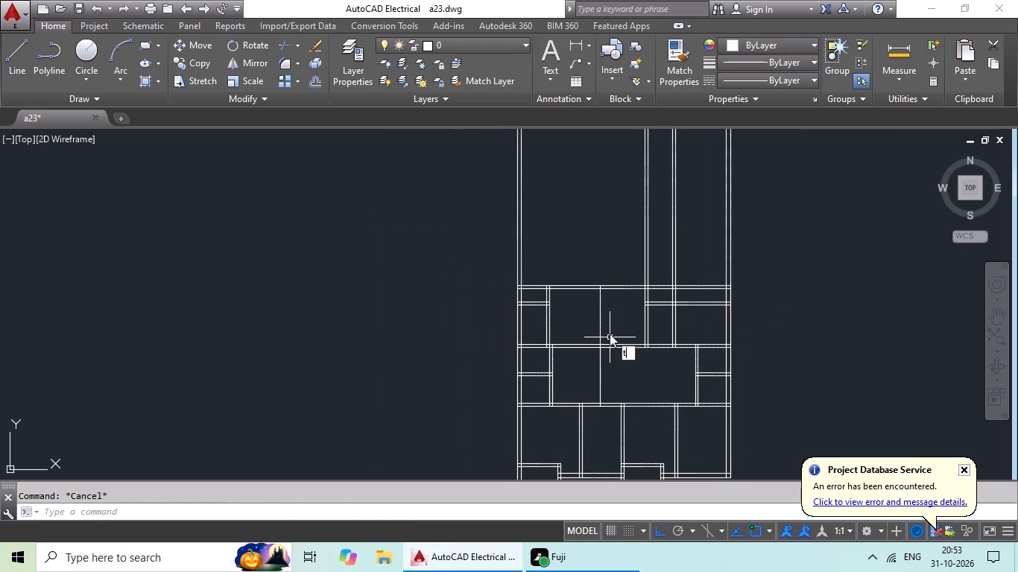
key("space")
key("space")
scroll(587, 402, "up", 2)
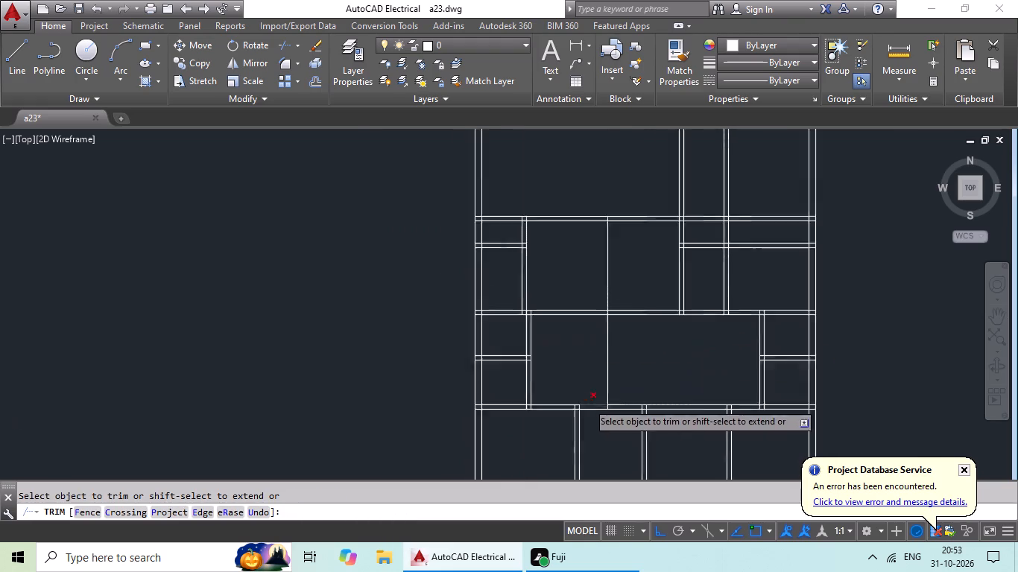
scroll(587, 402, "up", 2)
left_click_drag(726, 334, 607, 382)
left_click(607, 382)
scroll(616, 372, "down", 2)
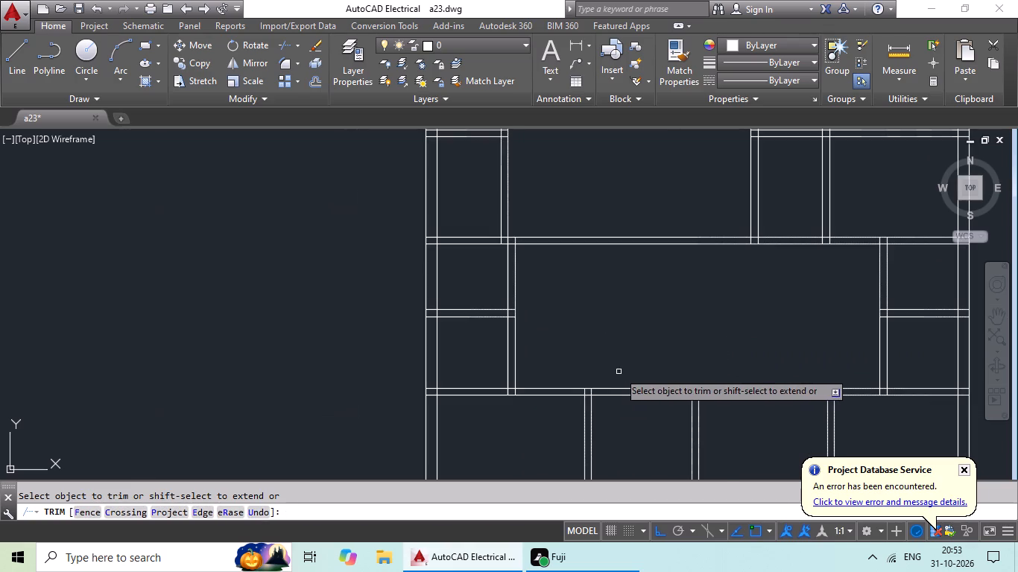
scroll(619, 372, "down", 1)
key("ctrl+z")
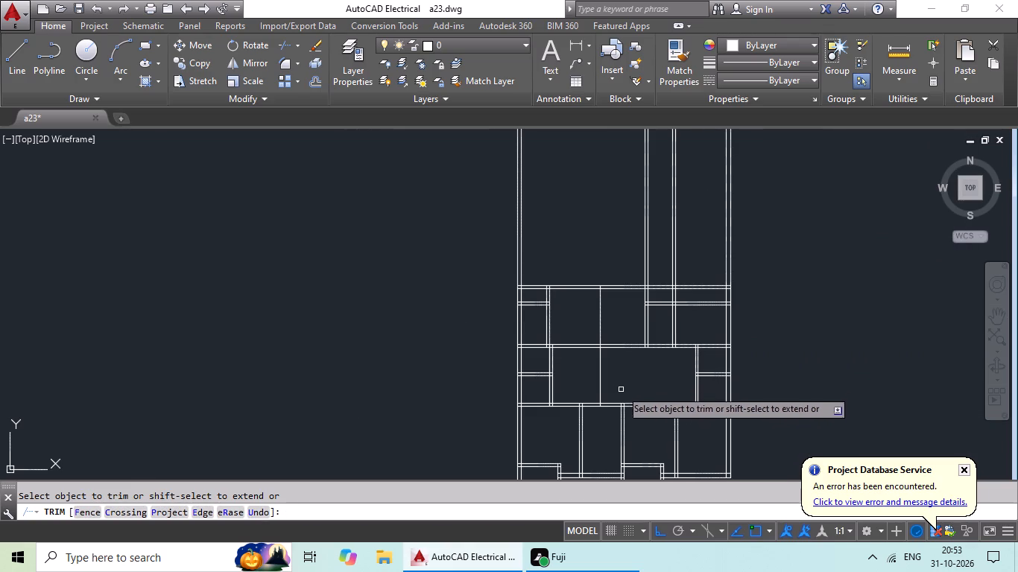
Trim the new vertical line out of the large central room and its lower wall.
scroll(603, 410, "up", 7)
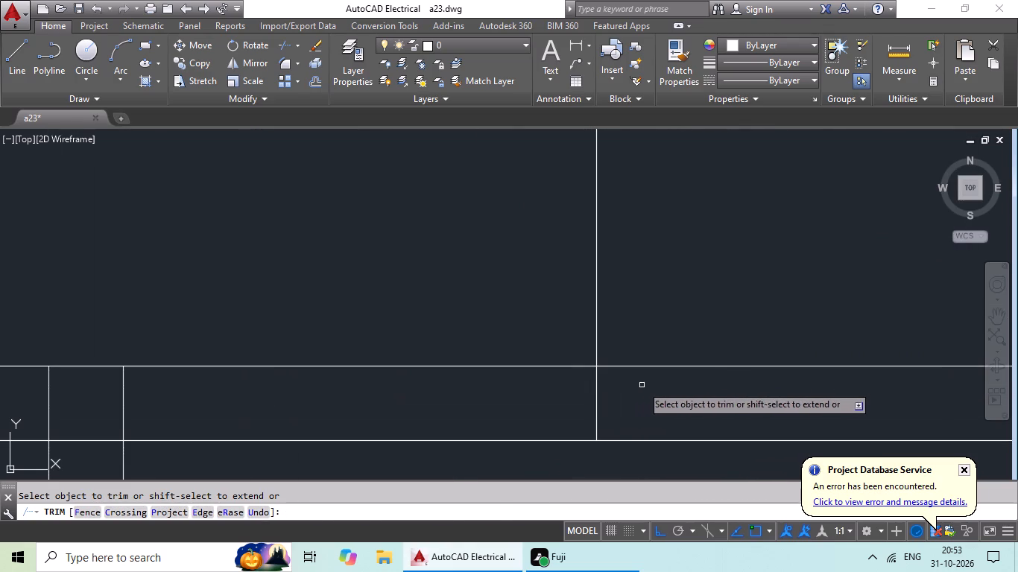
left_click_drag(641, 385, 545, 419)
left_click(545, 419)
scroll(563, 395, "down", 3)
scroll(610, 343, "down", 2)
middle_click_drag(614, 339, 592, 398)
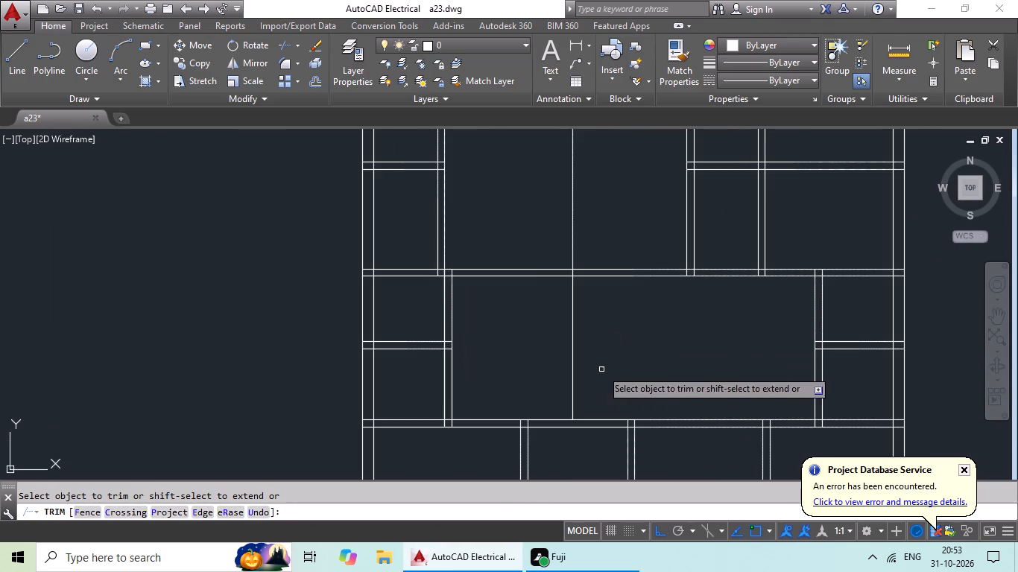
left_click_drag(616, 341, 545, 393)
left_click(545, 392)
scroll(587, 355, "down", 1)
middle_click_drag(590, 357, 579, 419)
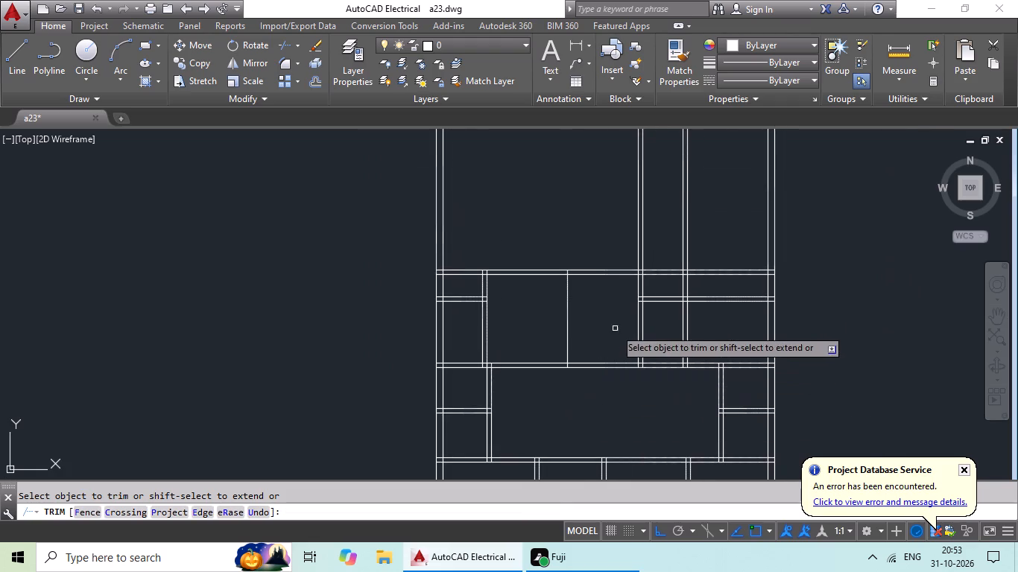
scroll(615, 326, "up", 3)
scroll(604, 322, "down", 1)
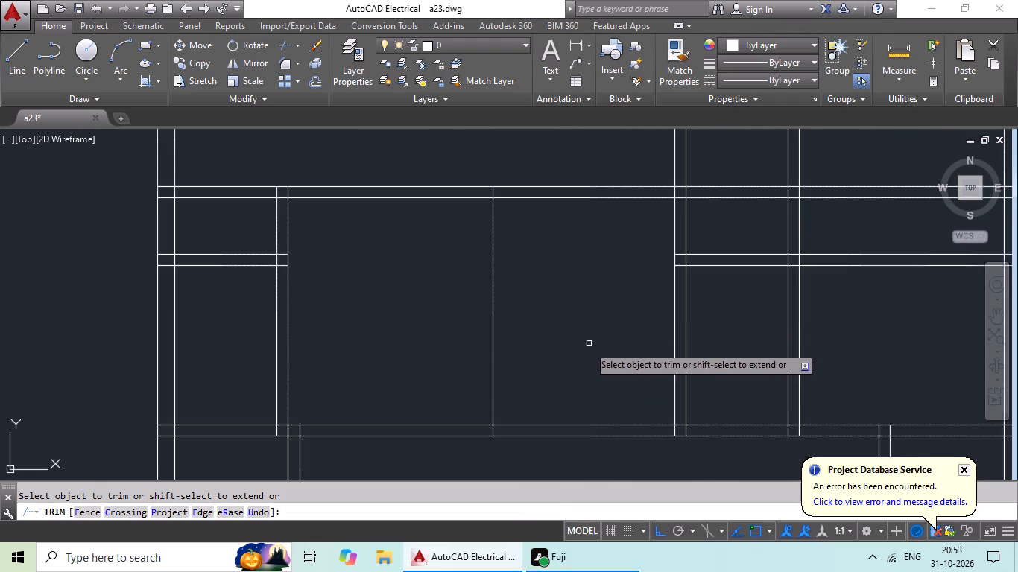
key("Escape")
Offset the remaining vertical line above the central room 6" to the right to give the wall its thickness.
key("o")
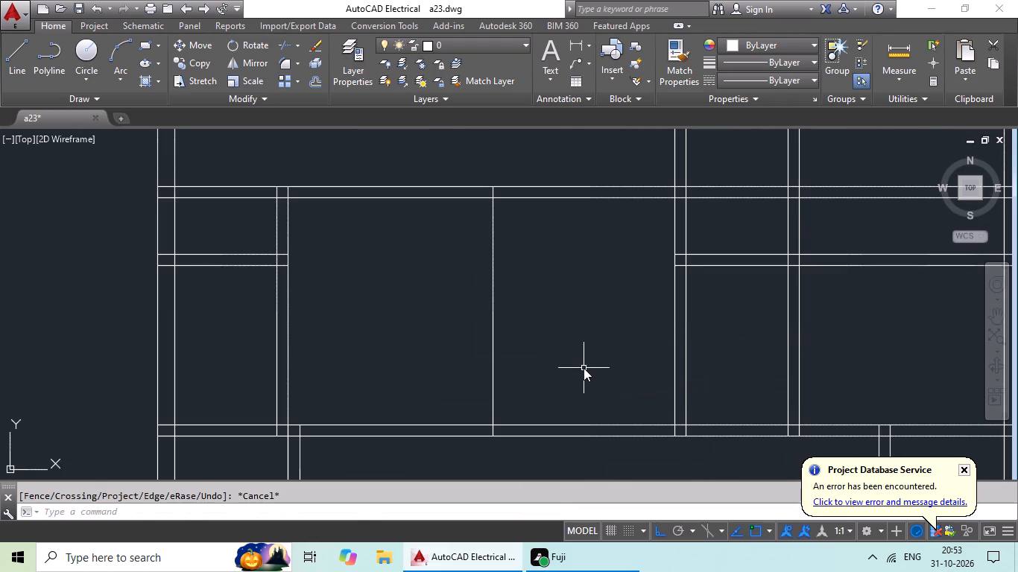
key("Return")
key("6")
key("shift+quotedbl")
key("Return")
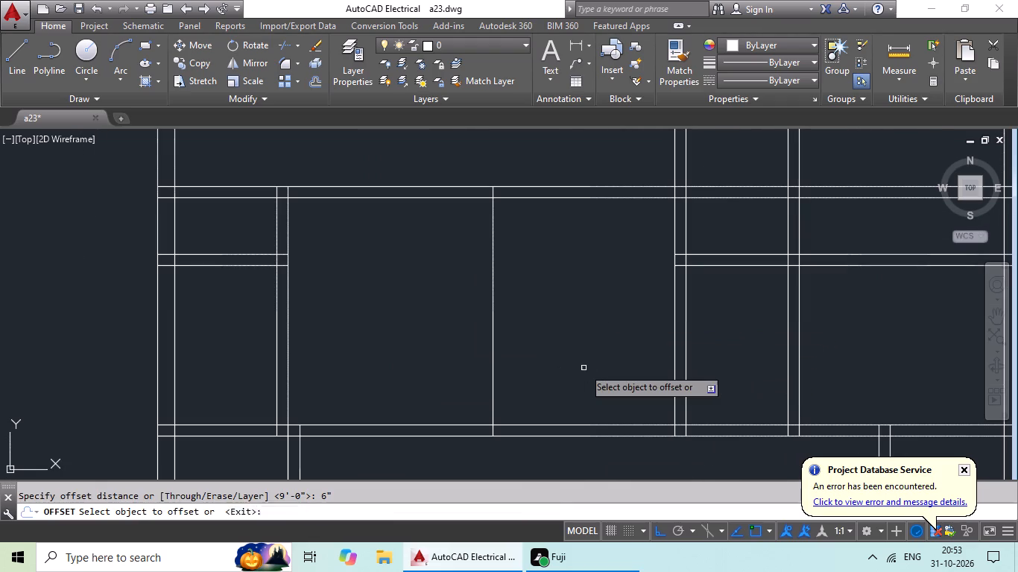
left_click(494, 378)
left_click(541, 390)
Examine the room layout above the central room, especially the two vertical walls and cross walls on the right side.
scroll(520, 344, "down", 2)
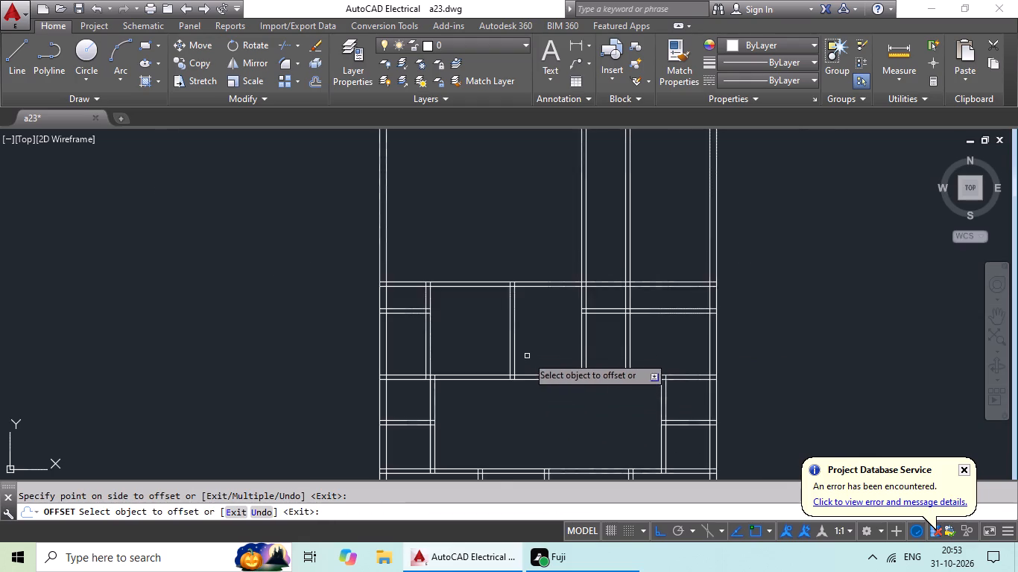
scroll(528, 357, "down", 2)
middle_click_drag(522, 381, 398, 415)
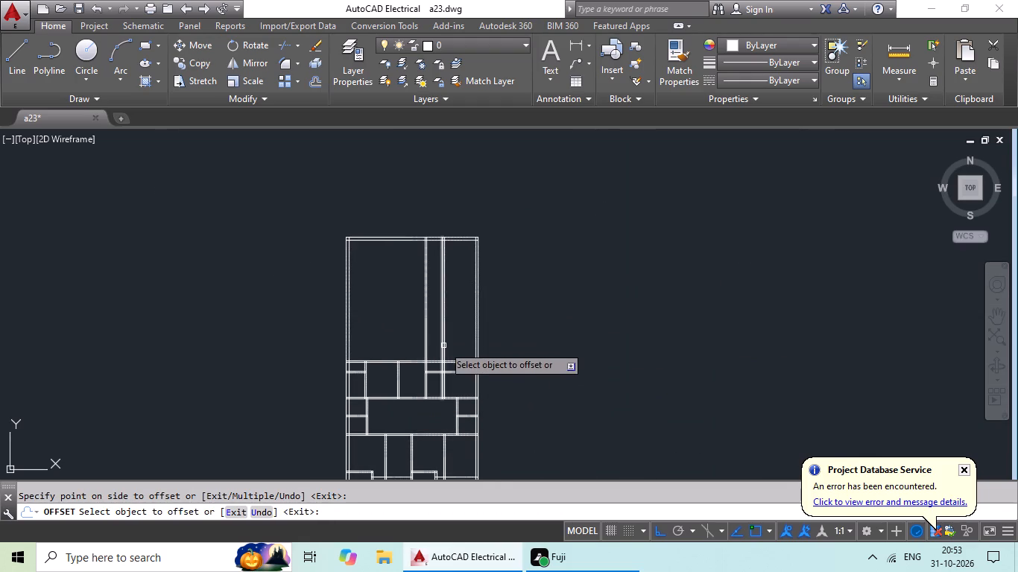
scroll(410, 396, "up", 1)
middle_click_drag(421, 394, 425, 391)
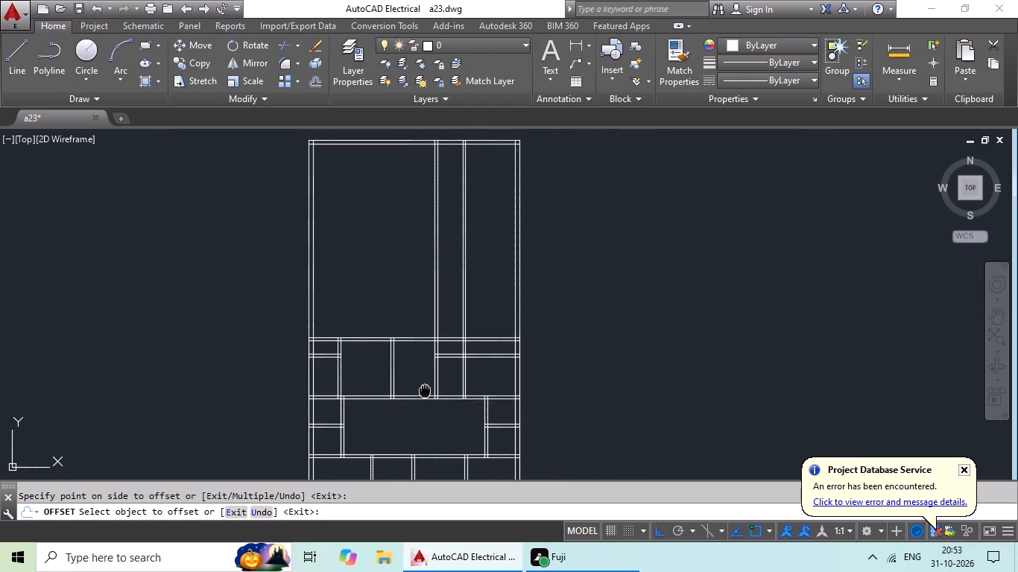
middle_click_drag(425, 391, 457, 352)
scroll(449, 375, "up", 2)
scroll(458, 291, "down", 2)
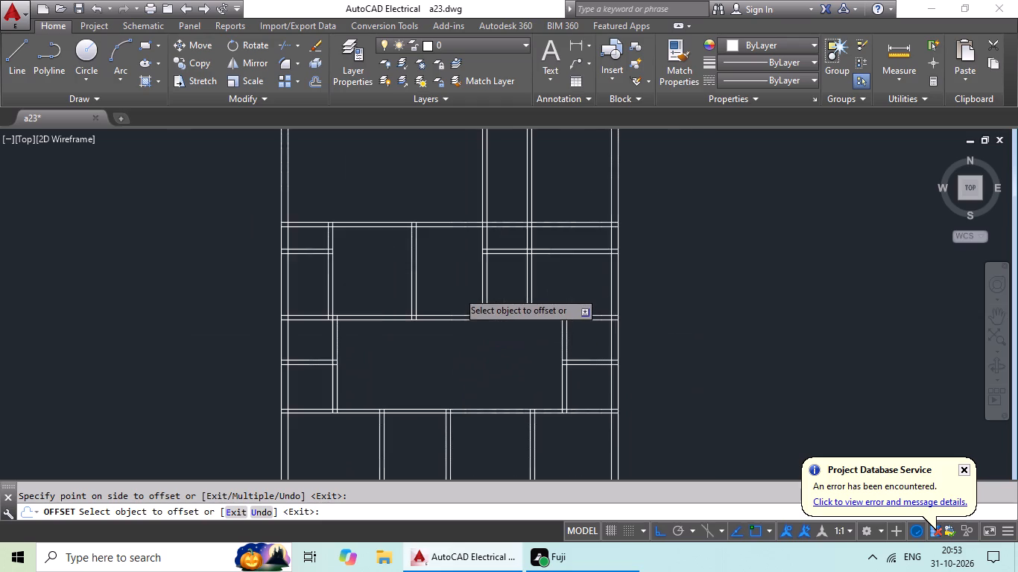
scroll(458, 291, "down", 1)
scroll(457, 299, "up", 1)
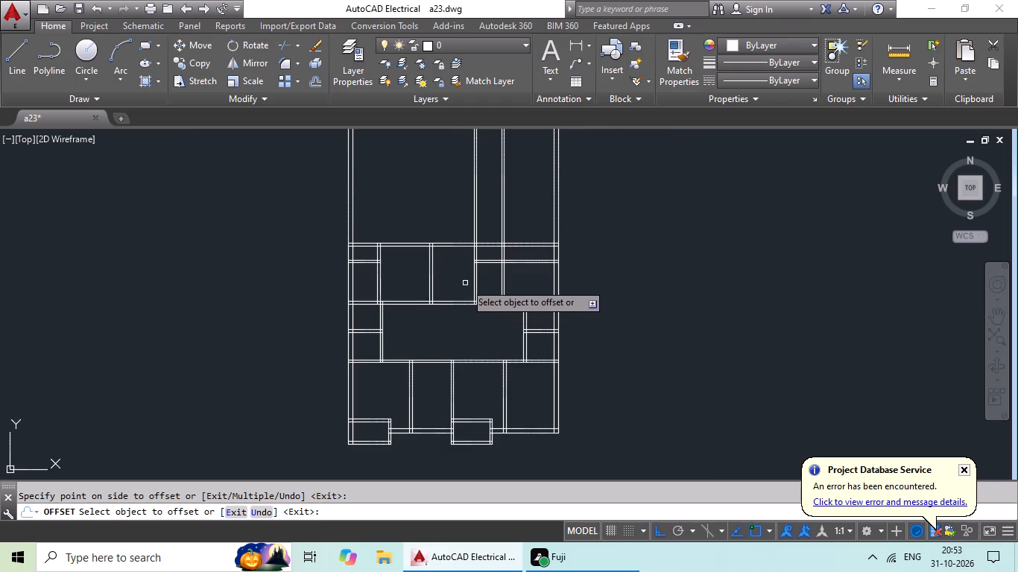
left_click_drag(461, 283, 458, 331)
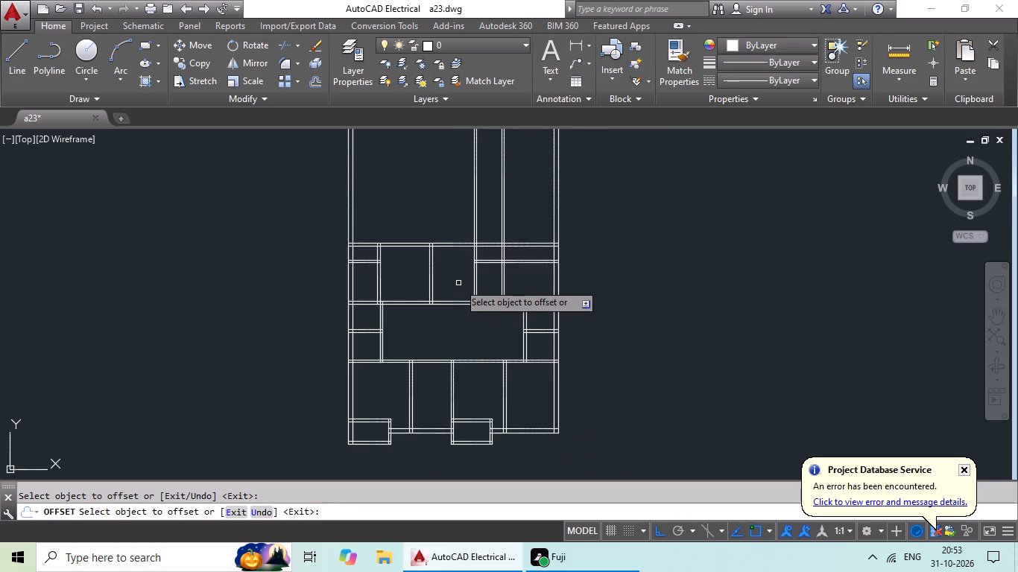
scroll(458, 283, "up", 3)
scroll(455, 292, "down", 1)
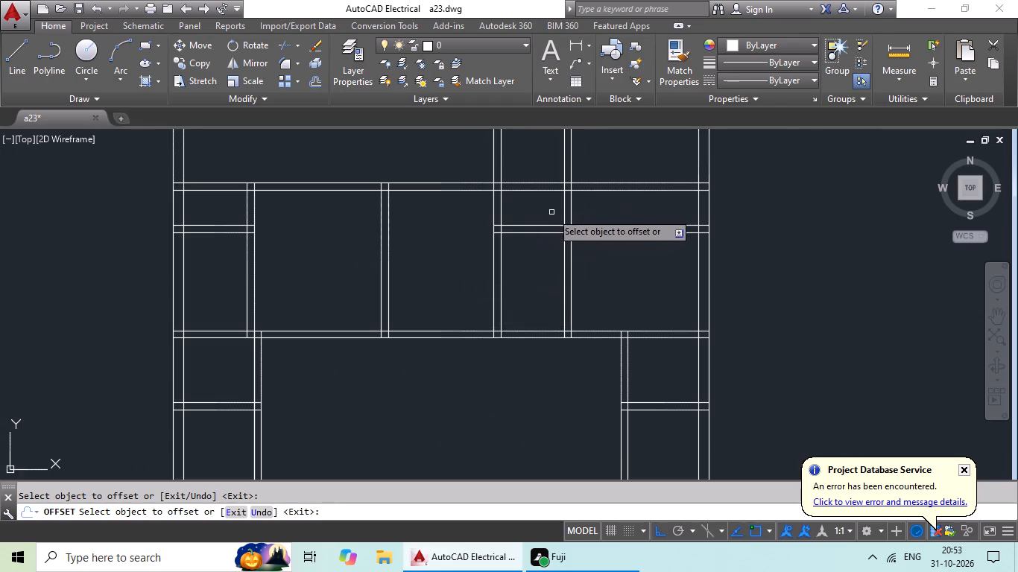
scroll(551, 212, "up", 1)
scroll(599, 212, "down", 1)
middle_click_drag(612, 209, 598, 244)
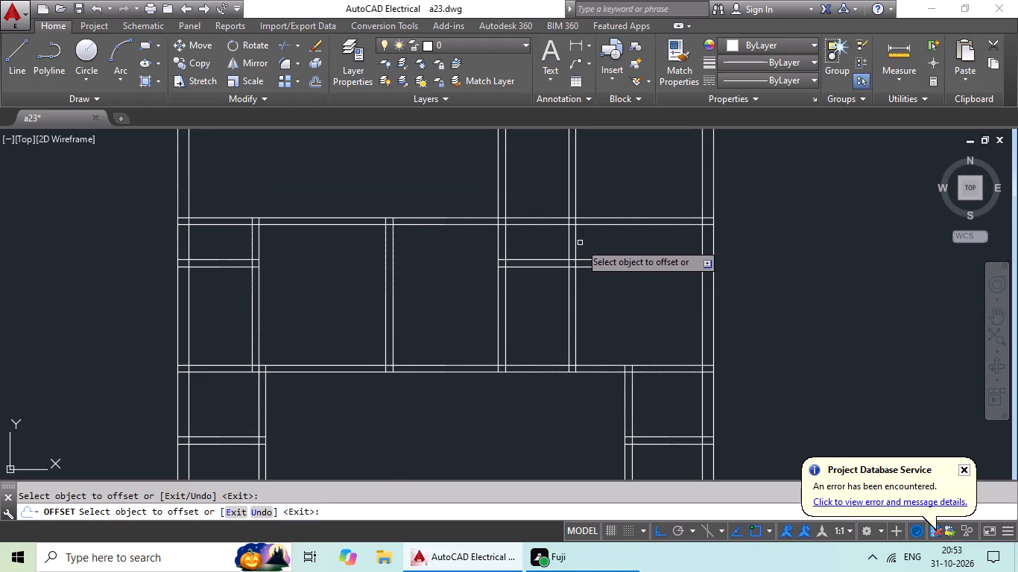
scroll(578, 243, "up", 2)
scroll(592, 239, "down", 1)
scroll(498, 255, "down", 2)
scroll(561, 206, "up", 3)
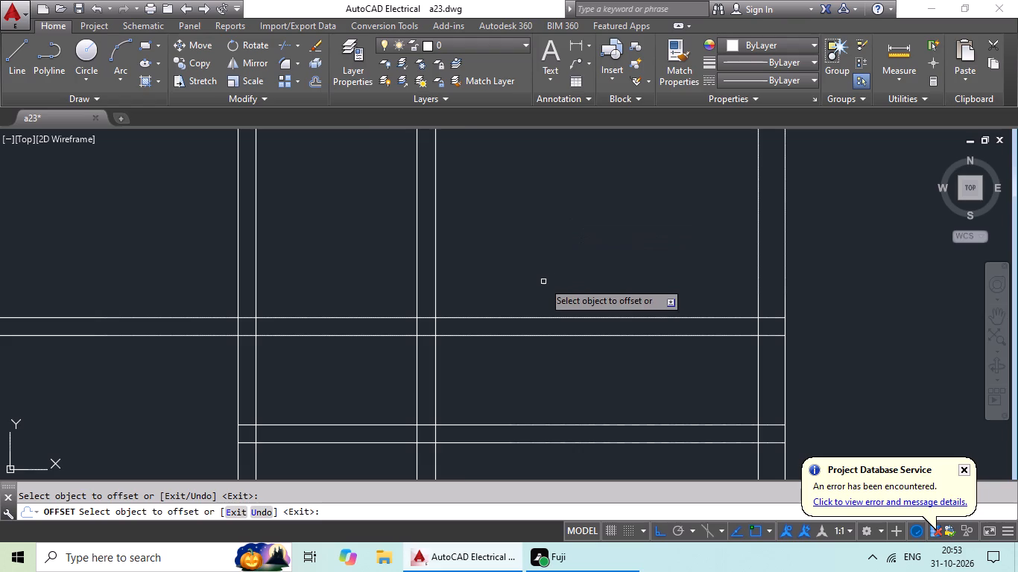
Trim the left one of the two right-side vertical walls out of the passage between the short cross wall and the long cross wall above it.
scroll(543, 280, "down", 1)
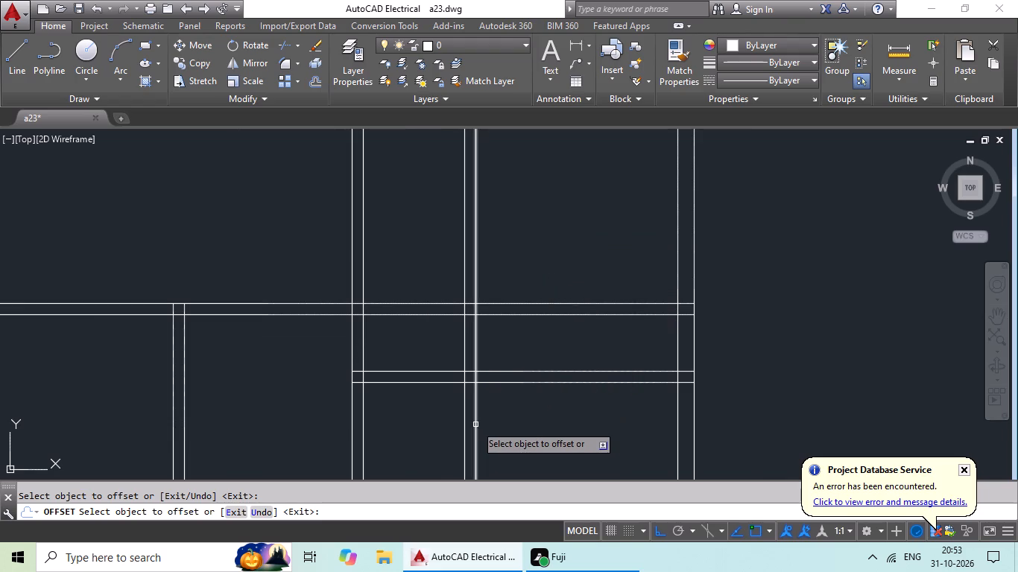
middle_click(505, 285)
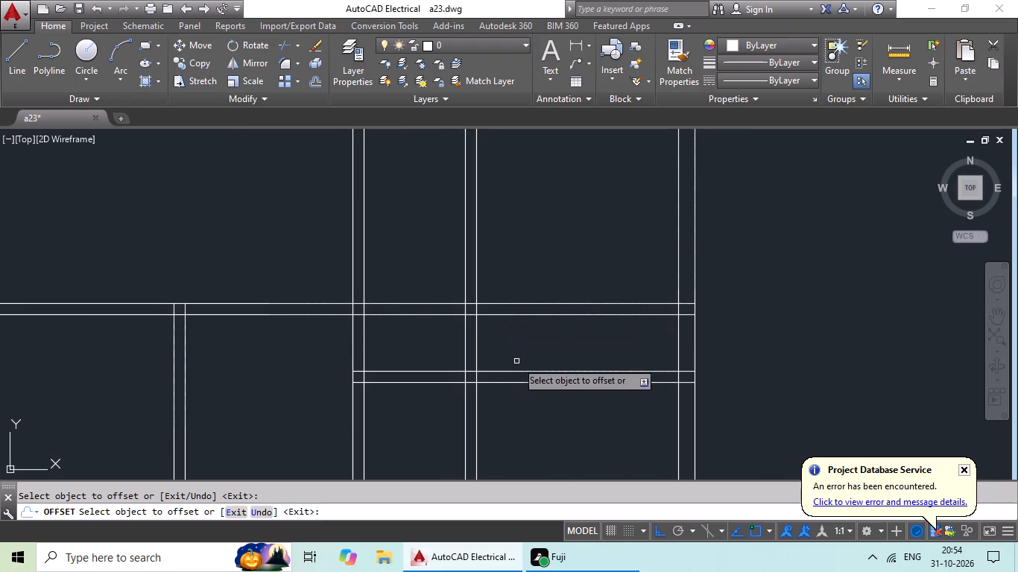
middle_click_drag(524, 377, 546, 299)
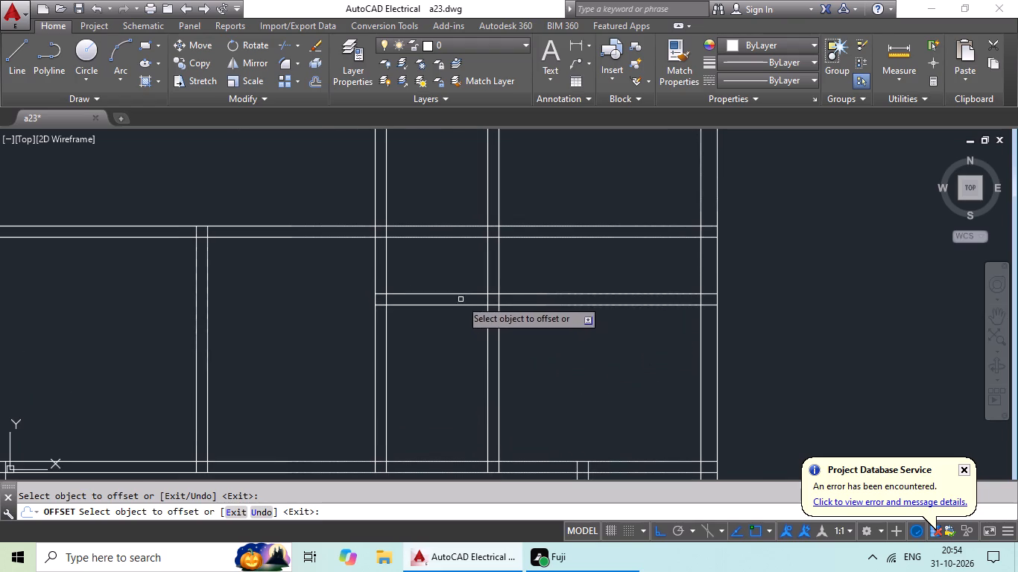
scroll(464, 279, "up", 3)
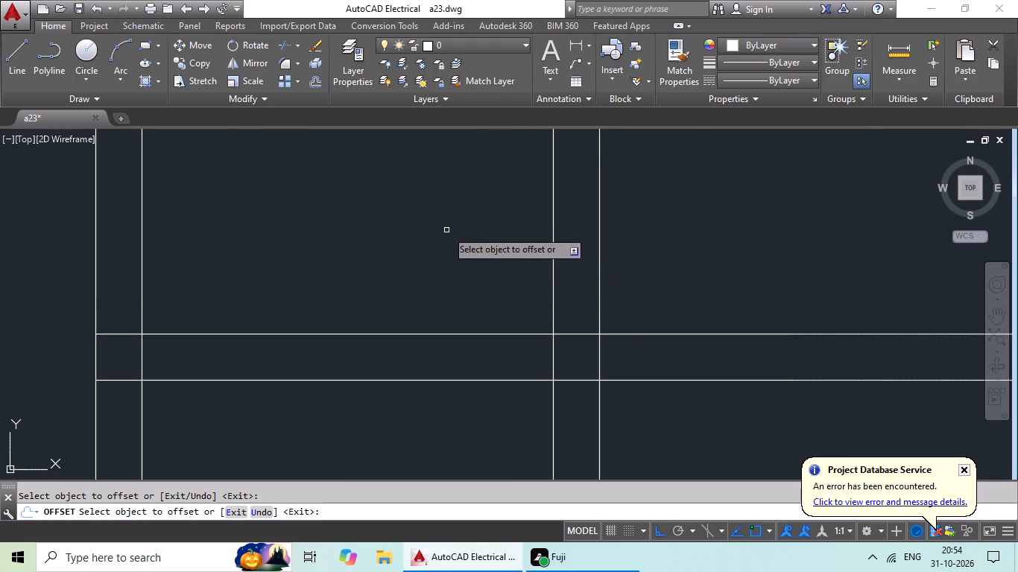
left_click_drag(446, 229, 49, 270)
scroll(206, 229, "down", 3)
middle_click_drag(213, 232, 311, 265)
scroll(311, 259, "up", 3)
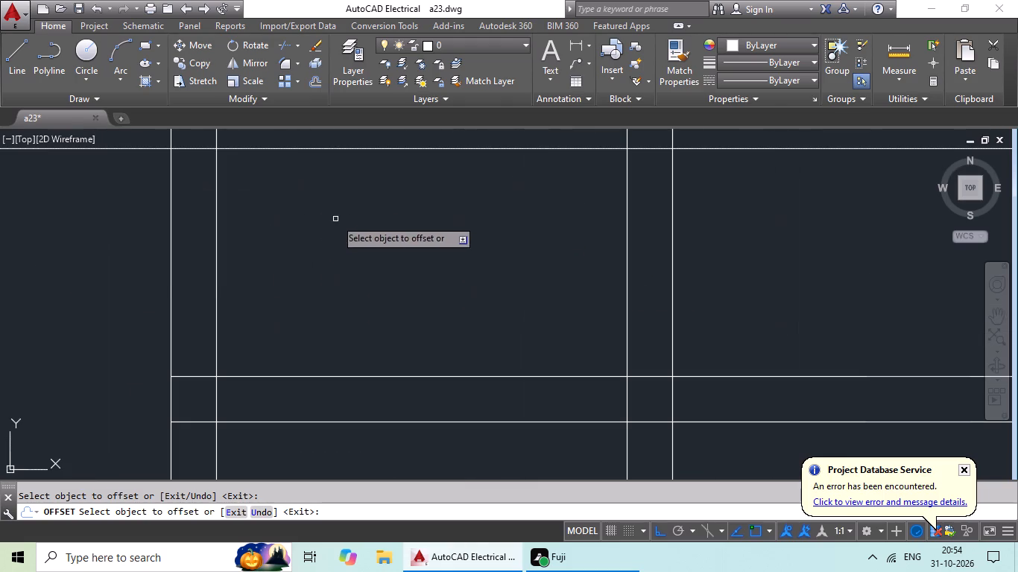
left_click_drag(335, 219, 66, 285)
key("Escape")
key("Escape")
key("t")
key("r")
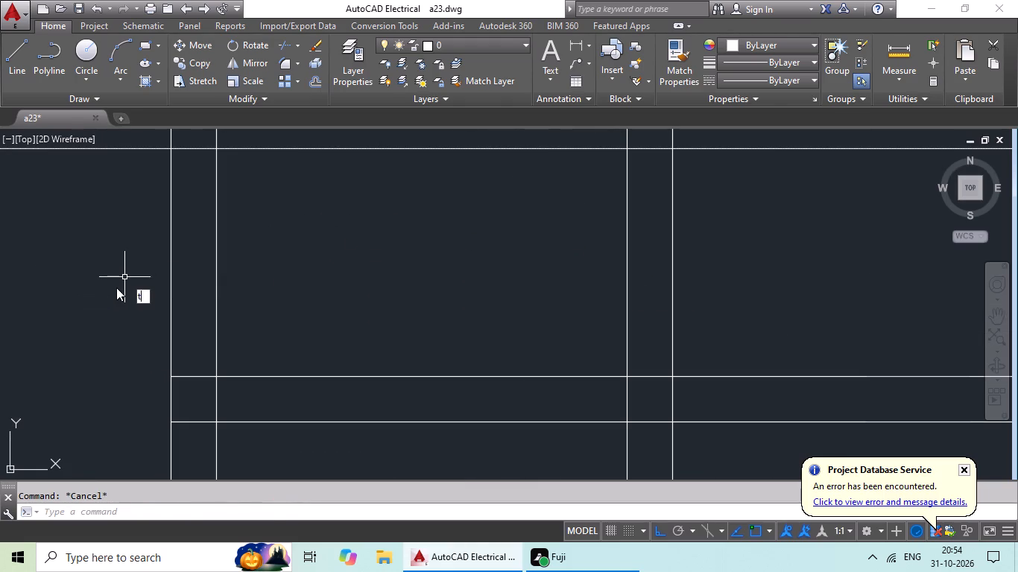
key("space")
key("space")
left_click_drag(293, 247, 112, 320)
left_click(112, 320)
Trim away the parts of both right-side vertical walls that run above the long upper cross wall.
scroll(214, 301, "down", 2)
middle_click_drag(225, 296, 263, 390)
left_click_drag(613, 203, 189, 285)
scroll(265, 247, "down", 2)
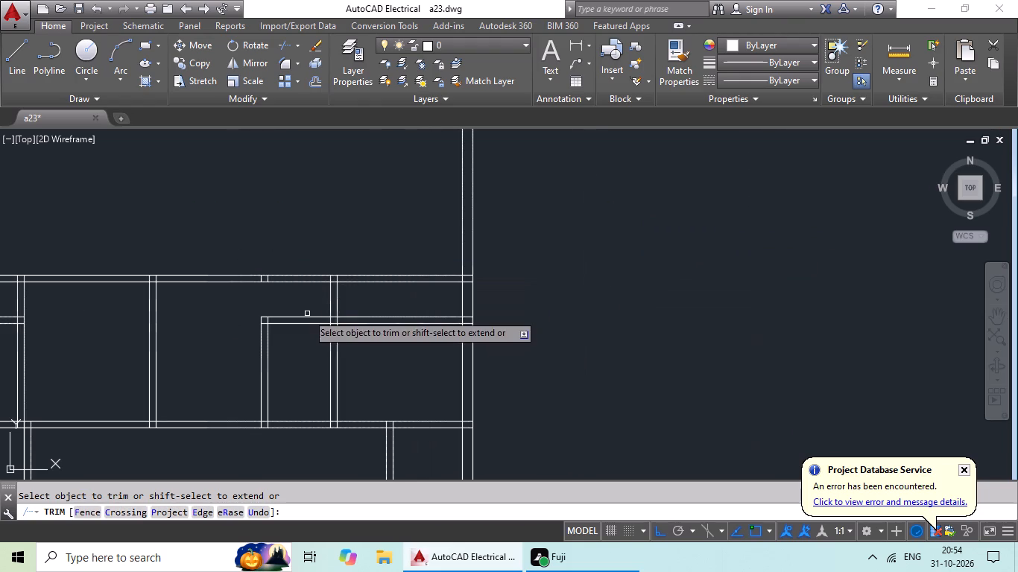
middle_click_drag(306, 296, 386, 265)
scroll(374, 268, "up", 3)
middle_click_drag(373, 268, 534, 285)
key("Escape")
key("Escape")
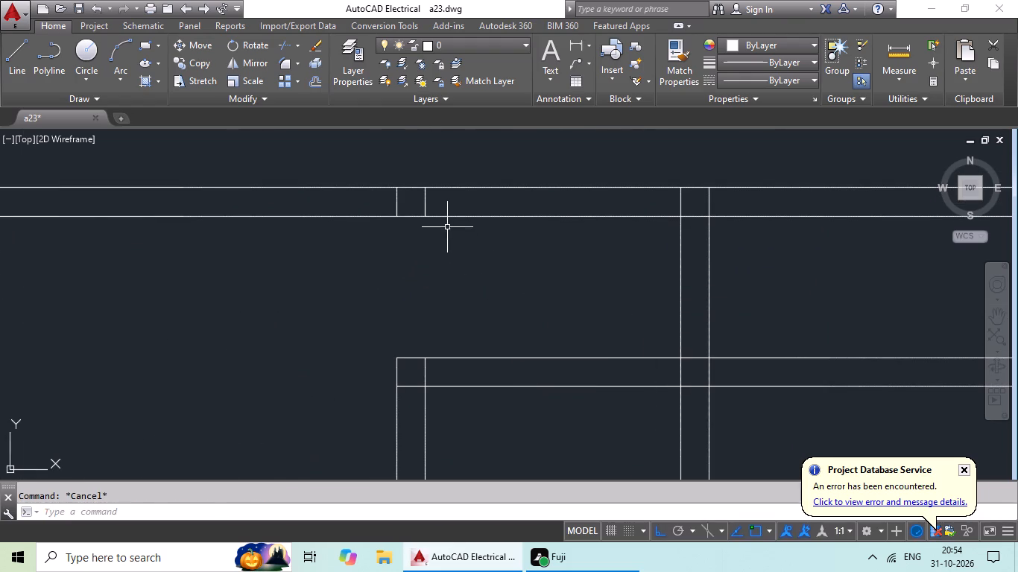
Erase the two leftover vertical stubs inside the long upper cross wall, above the short cross wall's corner.
scroll(433, 204, "up", 4)
left_click_drag(494, 175, 170, 243)
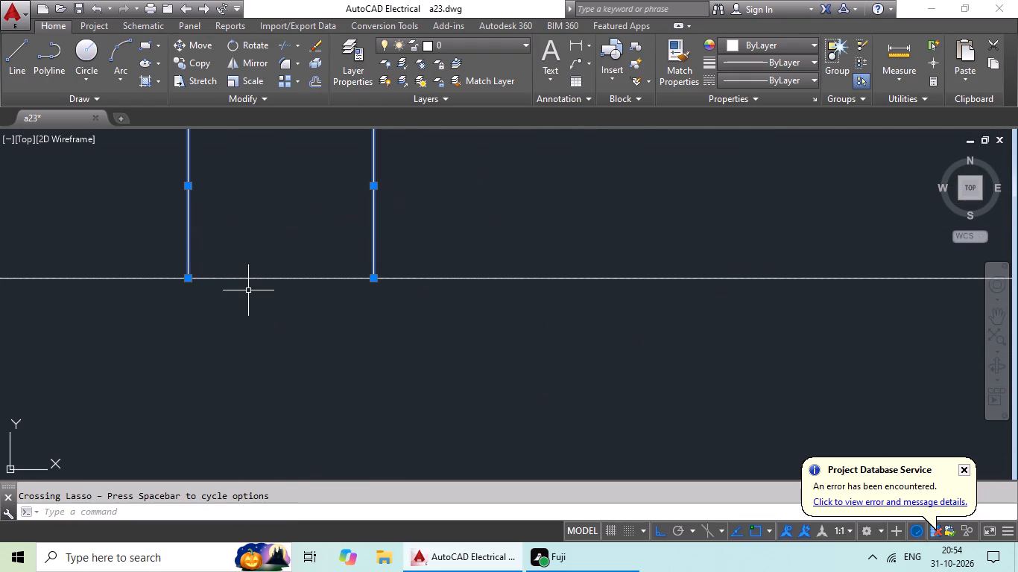
key("Delete")
Offset the upper line of the short right-side cross wall 4'9" upward.
scroll(335, 288, "down", 7)
middle_click_drag(370, 316, 516, 256)
scroll(592, 340, "up", 2)
middle_click_drag(543, 311, 537, 373)
scroll(533, 367, "down", 2)
middle_click_drag(532, 367, 526, 384)
key("Escape")
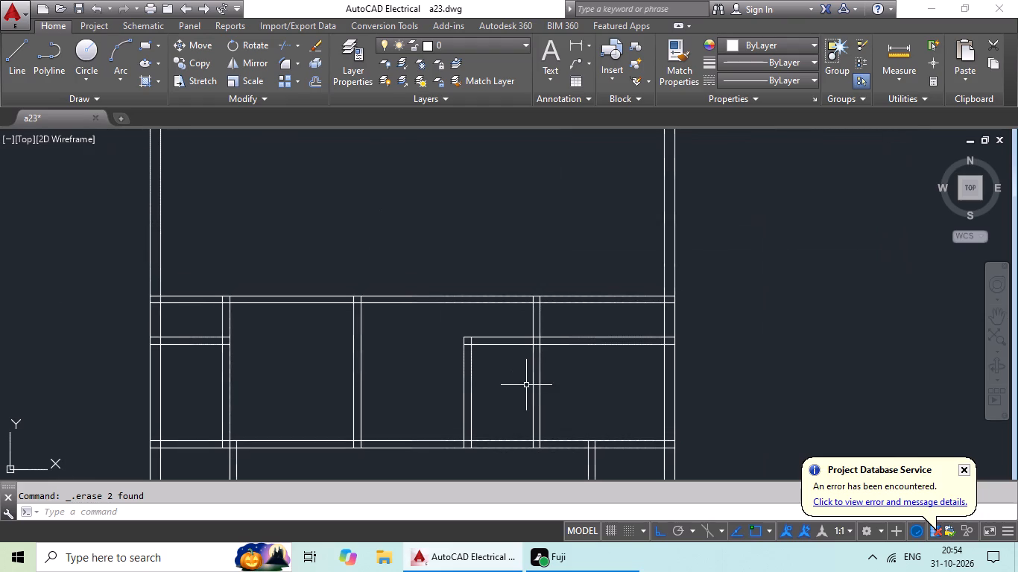
key("Escape")
key("o")
key("Return")
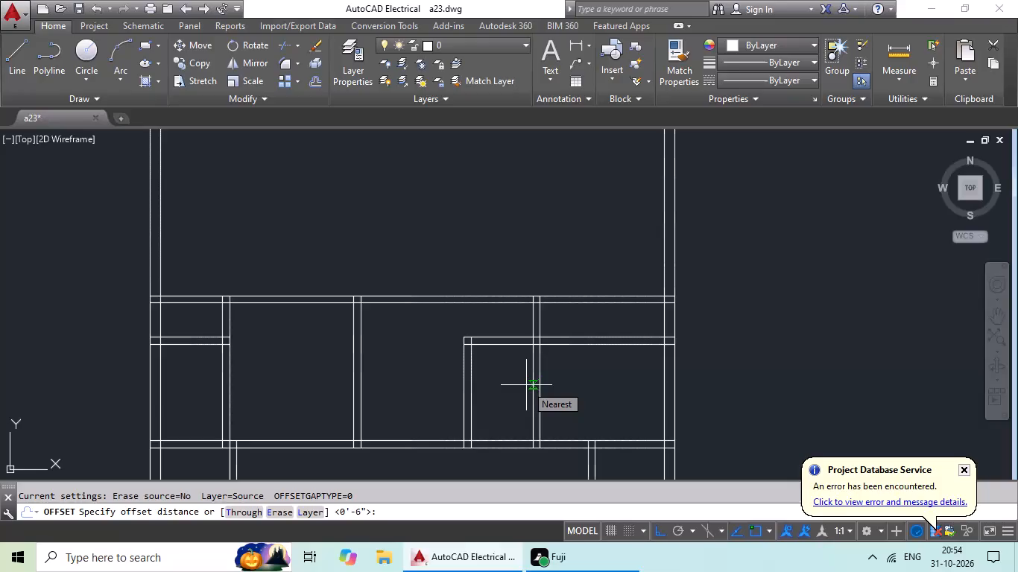
type("4'9")
key("shift+quotedbl")
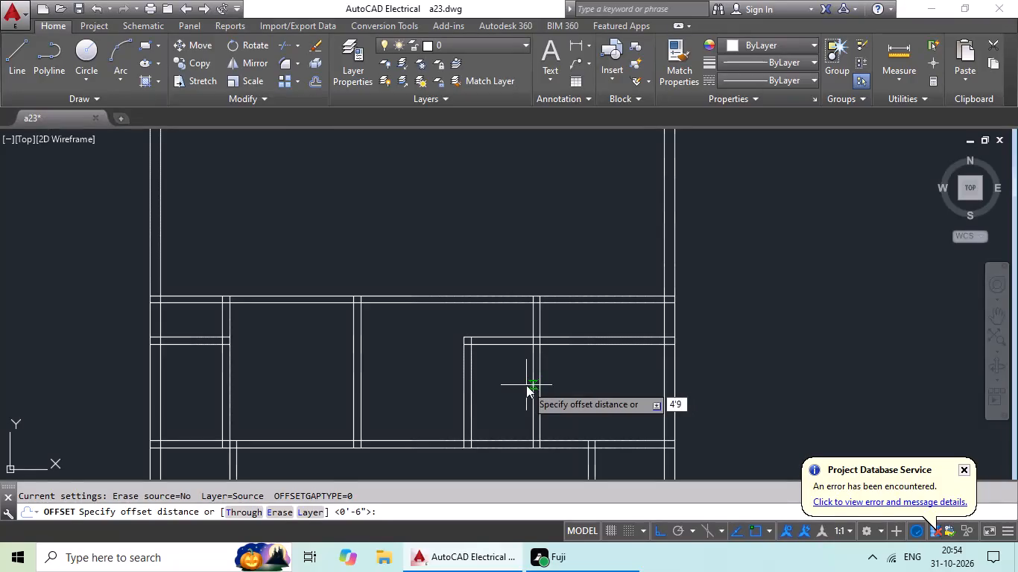
key("Return")
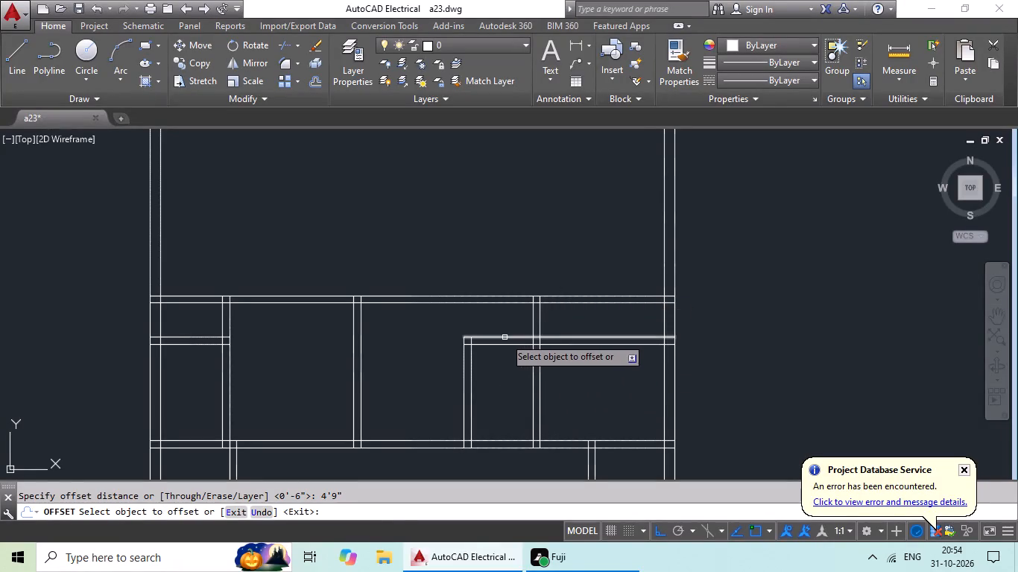
left_click(505, 337)
left_click(505, 264)
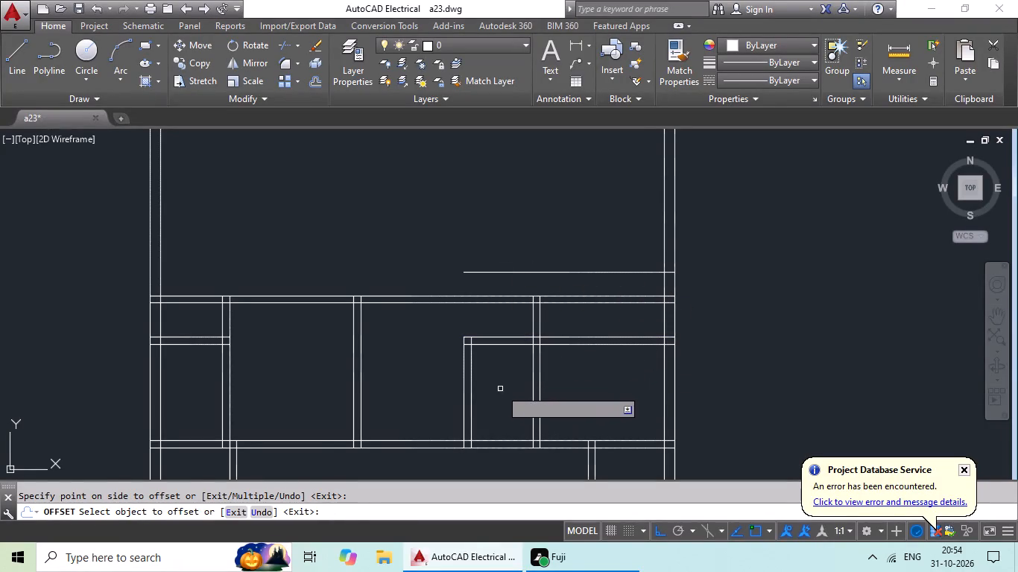
key("Escape")
key("Escape")
key("Escape")
Offset the new horizontal line 6" upward to give the new cross wall its thickness.
key("o")
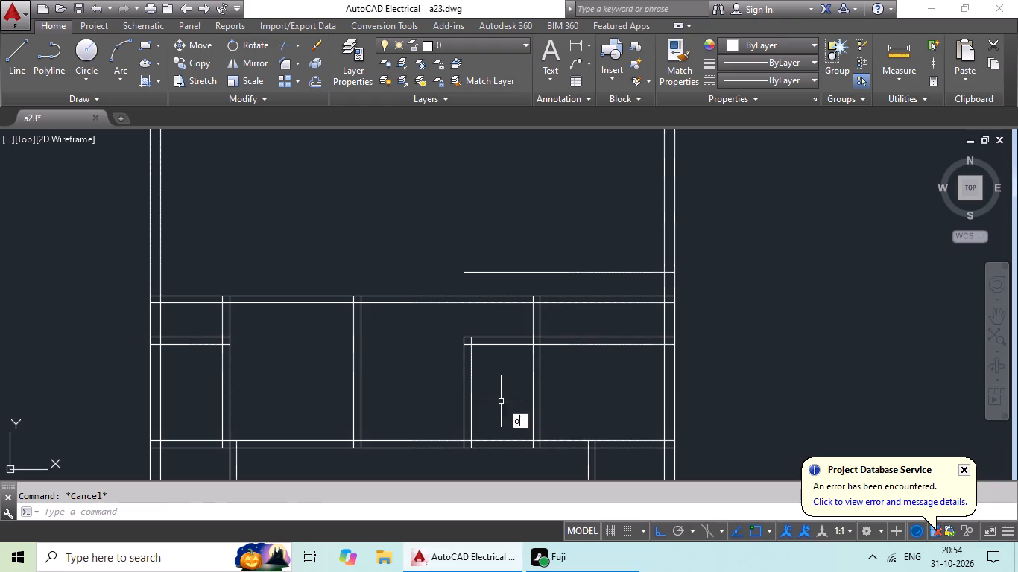
key("Return")
type("6\"")
key("Return")
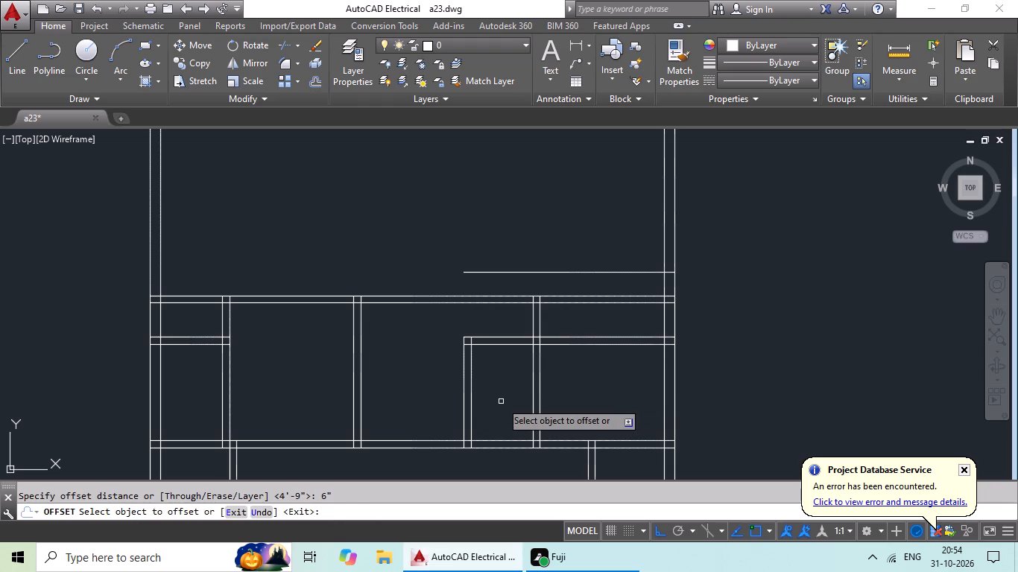
left_click_drag(578, 273, 581, 261)
left_click_drag(582, 235, 584, 250)
scroll(593, 328, "up", 1)
middle_click_drag(593, 328, 570, 333)
key("Escape")
key("Escape")
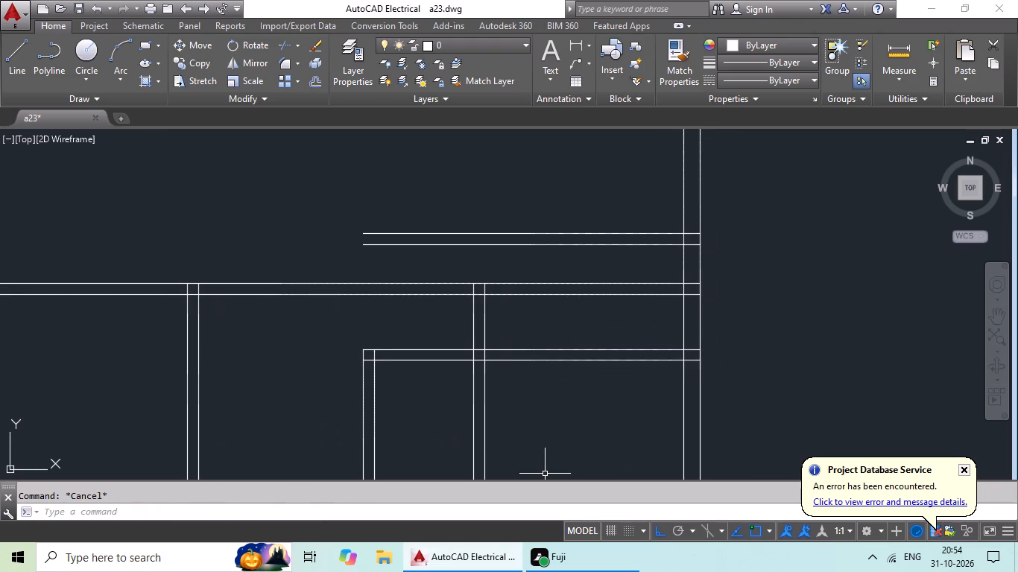
Extend the four lines of the two right-side vertical walls up to the top line of the new cross wall.
key("e")
key("x")
key("space")
key("space")
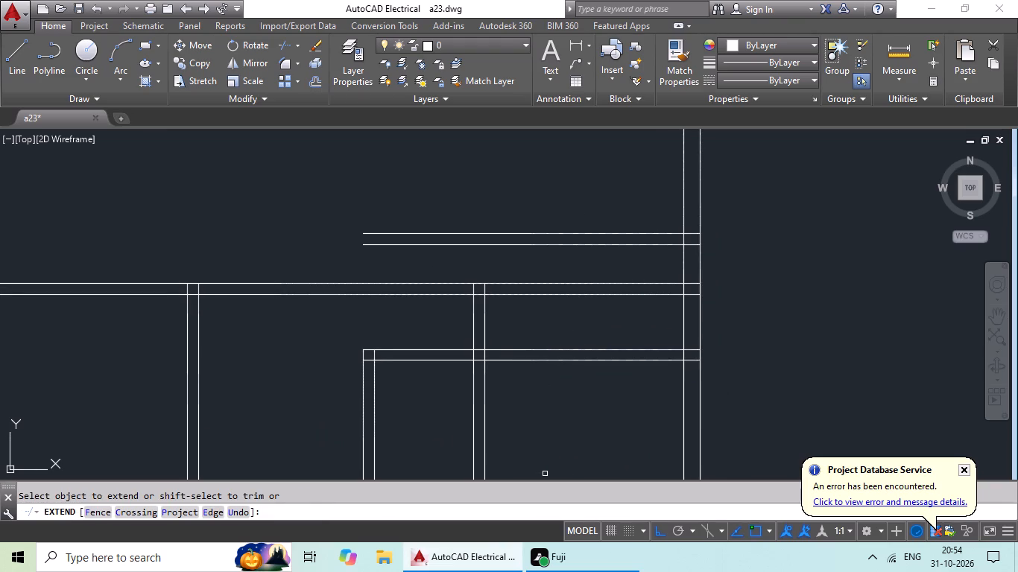
left_click(373, 374)
left_click(375, 321)
left_click(374, 311)
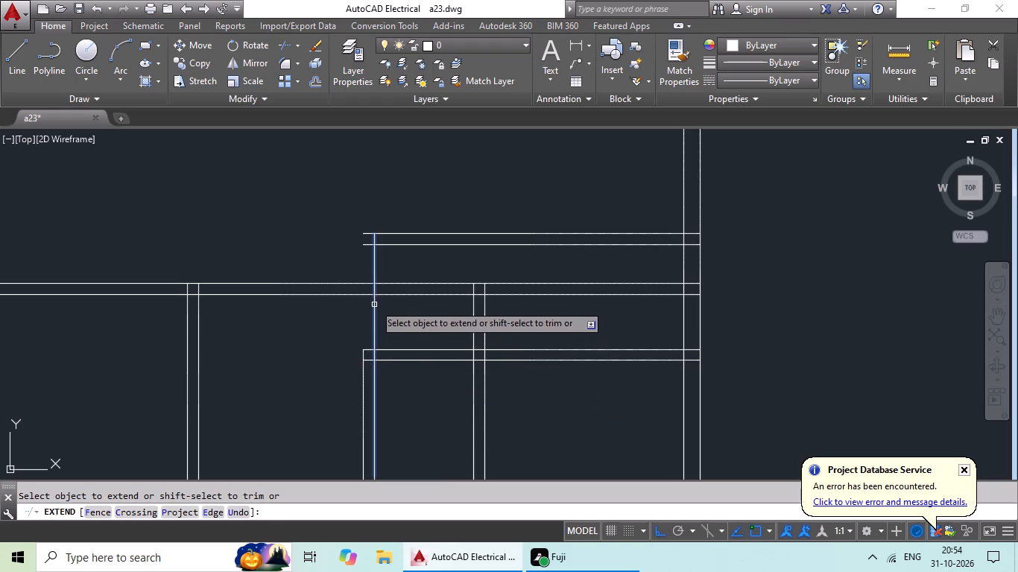
left_click(374, 300)
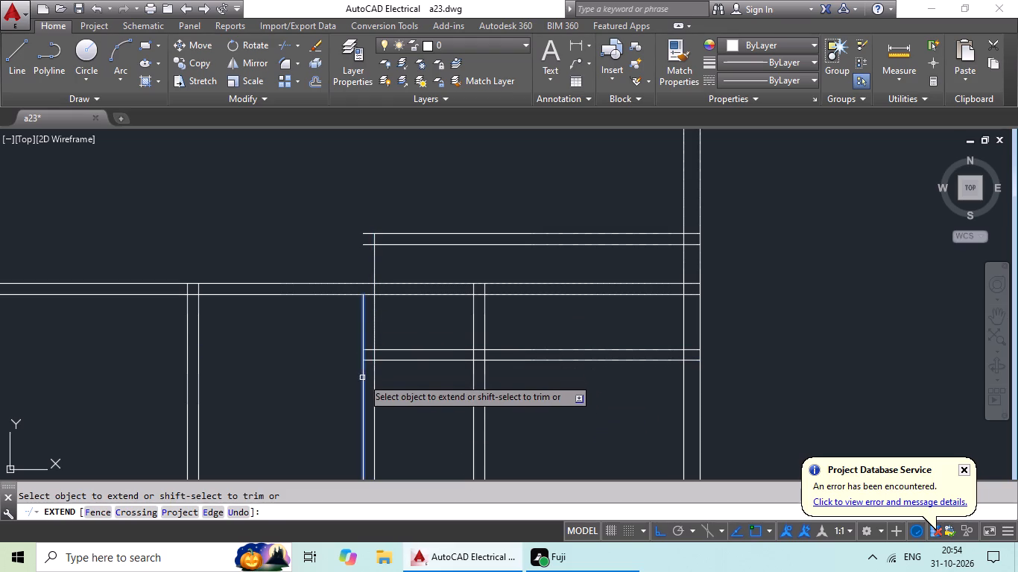
left_click_drag(362, 378, 362, 371)
left_click(362, 319)
left_click(364, 305)
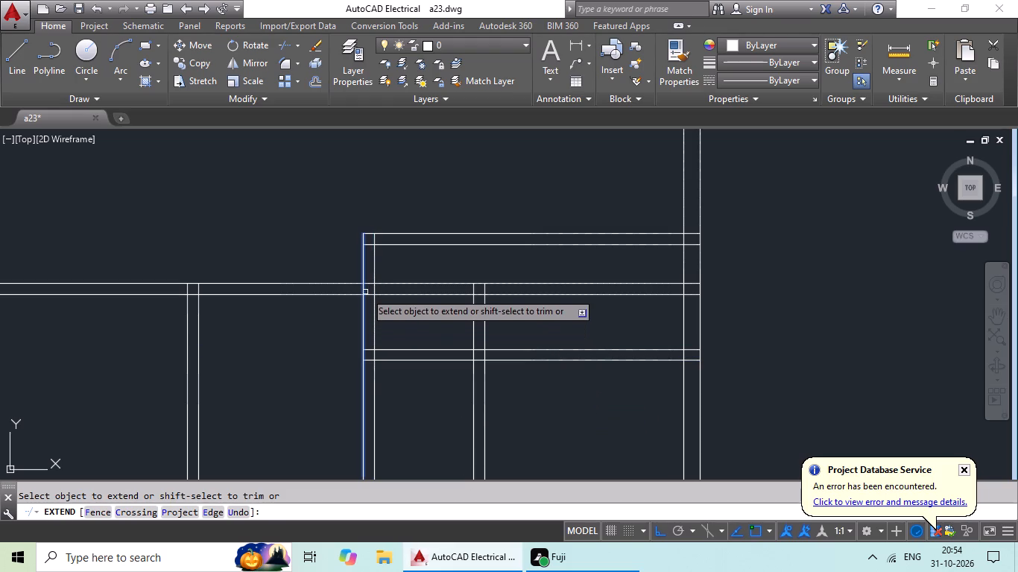
left_click(365, 290)
left_click(487, 317)
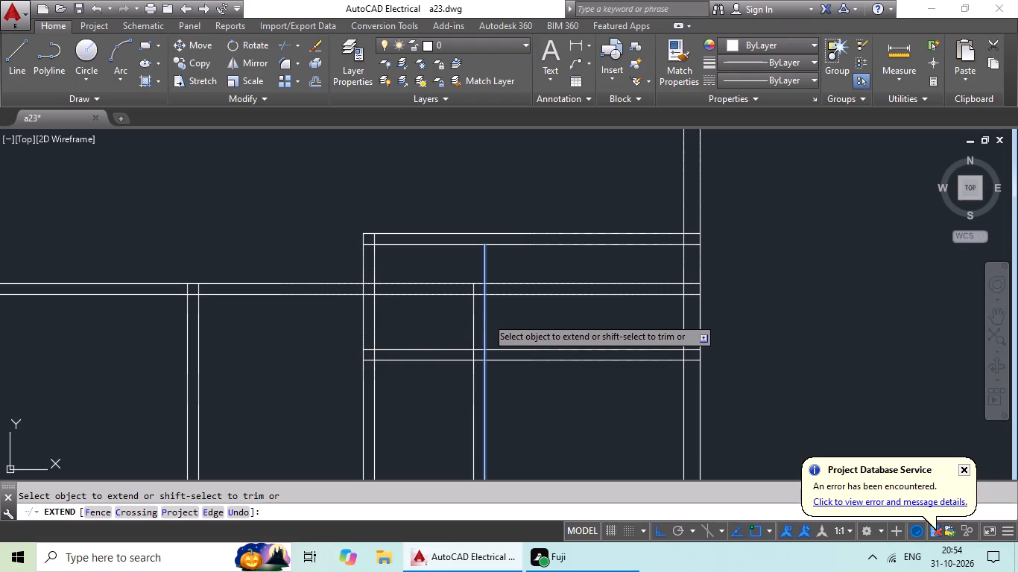
left_click(487, 298)
left_click(472, 320)
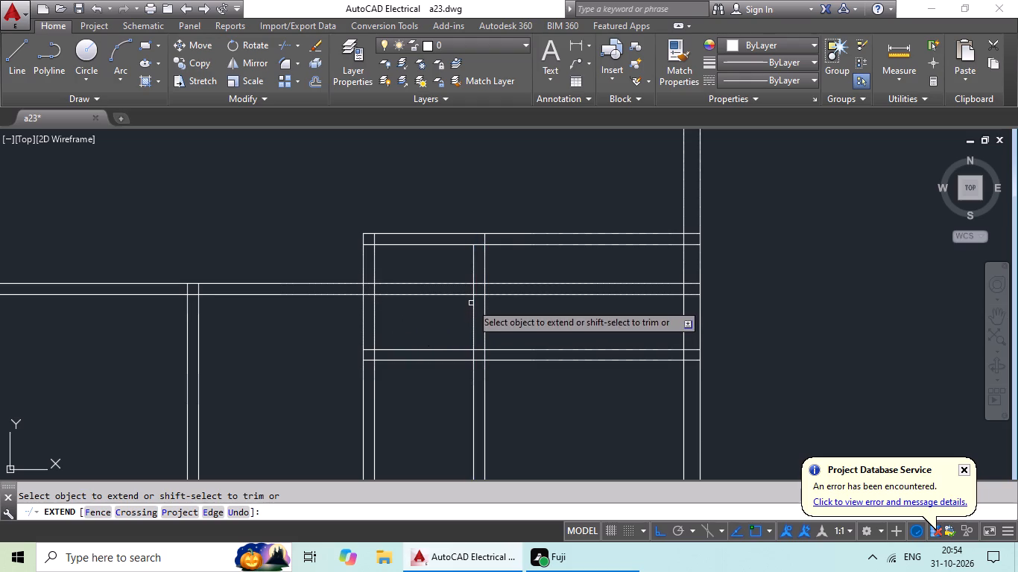
left_click(472, 258)
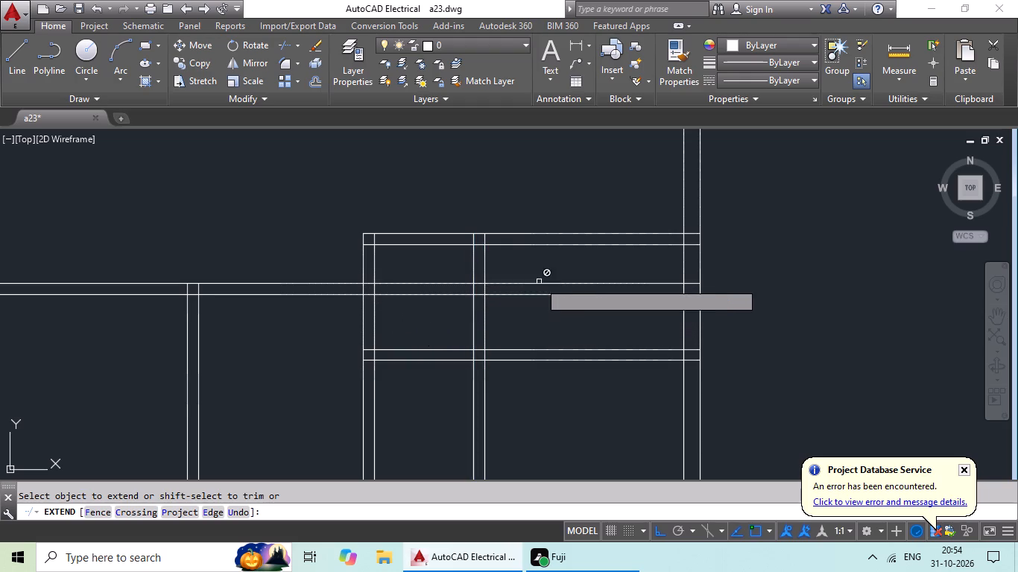
scroll(523, 317, "up", 2)
scroll(524, 317, "down", 1)
key("Escape")
key("Escape")
key("Escape")
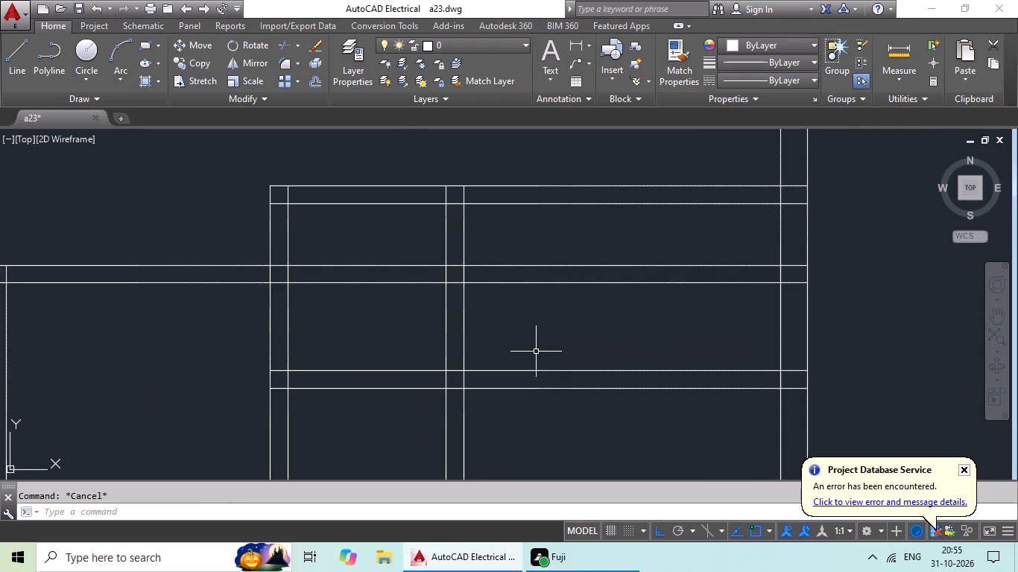
Trim the long cross wall's two lines out of both right-side rooms below the new cross wall.
key("t")
key("r")
key("space")
key("space")
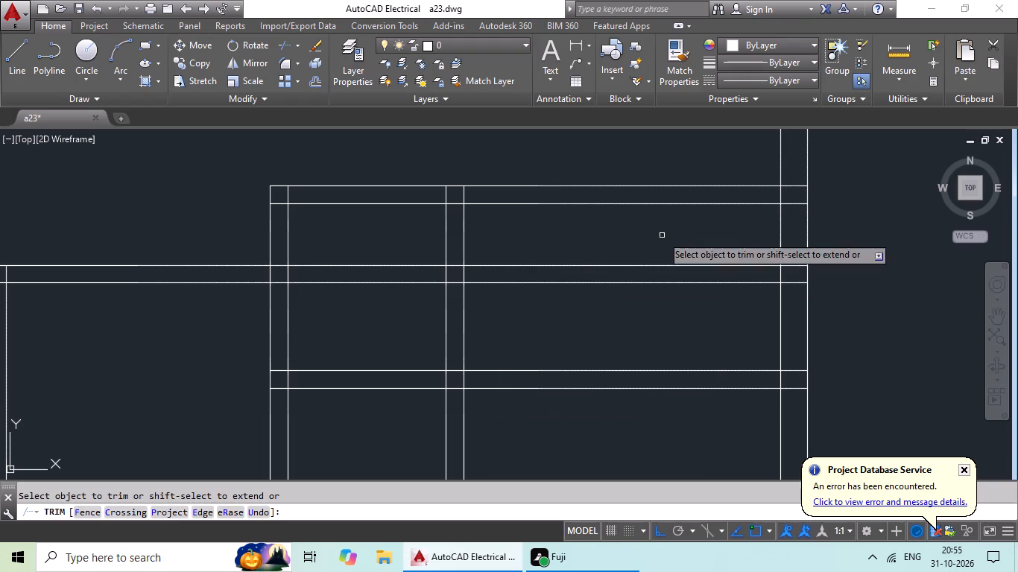
scroll(632, 276, "up", 1)
left_click_drag(663, 233, 601, 358)
left_click_drag(601, 355, 607, 341)
scroll(654, 298, "down", 3)
scroll(567, 302, "up", 2)
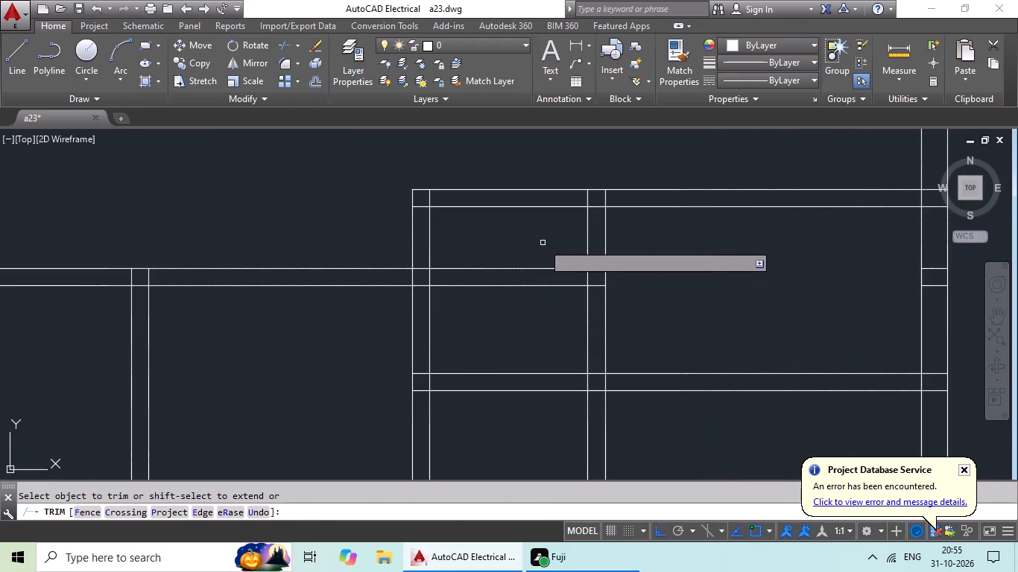
left_click_drag(543, 241, 501, 323)
left_click(499, 317)
scroll(523, 295, "down", 3)
middle_click_drag(479, 315, 533, 282)
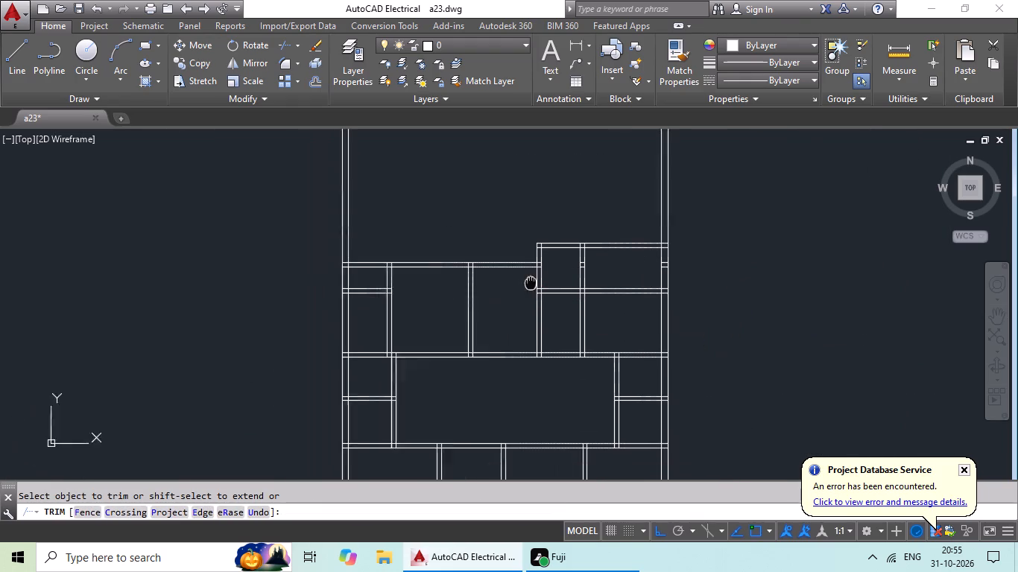
middle_click_drag(533, 282, 536, 281)
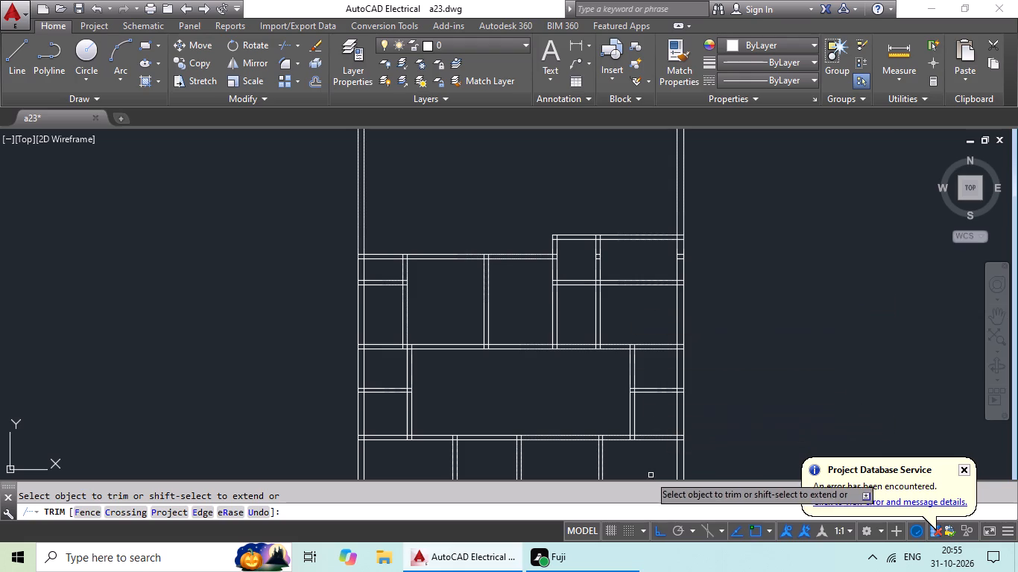
scroll(625, 269, "up", 2)
key("Escape")
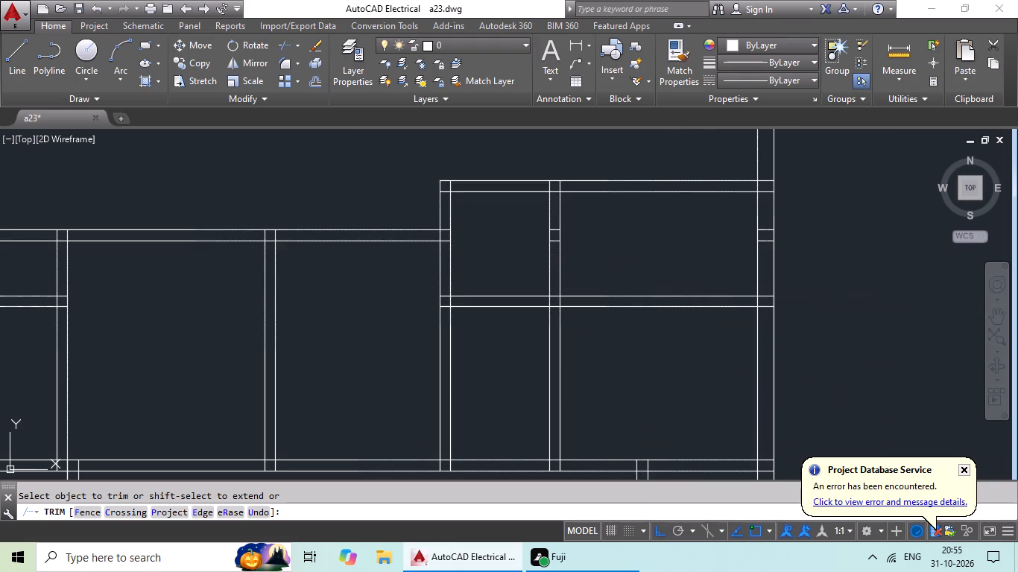
key("Escape")
Erase the leftover horizontal stubs of the trimmed cross wall inside the partition and inside the right outer wall.
scroll(593, 245, "up", 1)
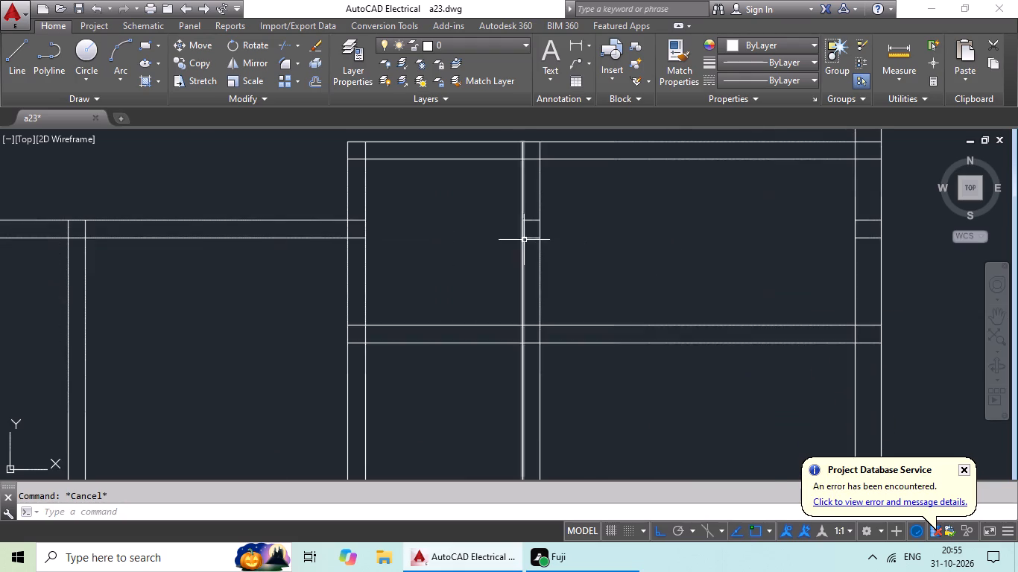
scroll(526, 230, "up", 3)
left_click_drag(554, 167, 535, 312)
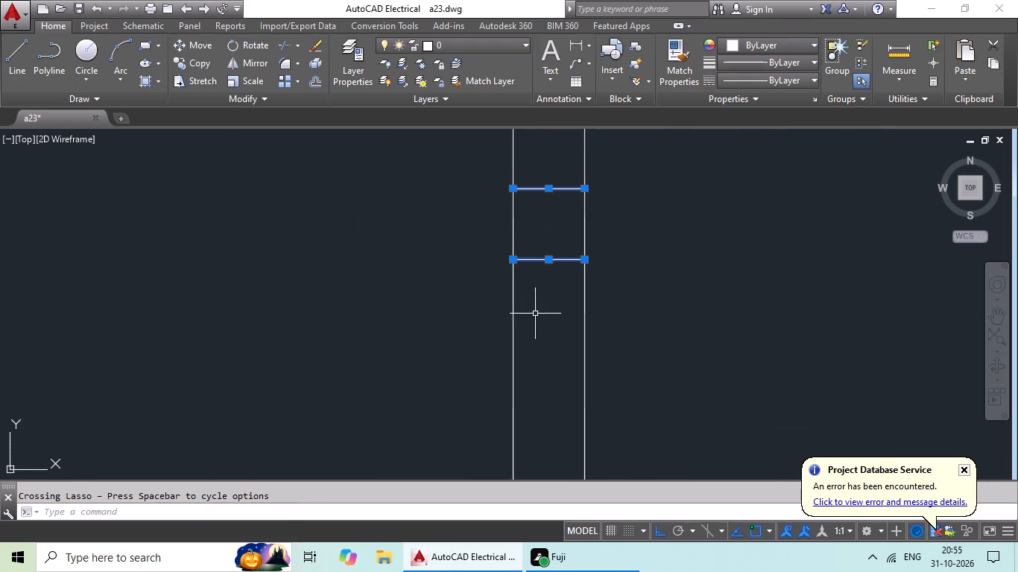
key("Delete")
scroll(633, 308, "down", 3)
middle_click_drag(679, 279, 190, 283)
scroll(467, 290, "up", 3)
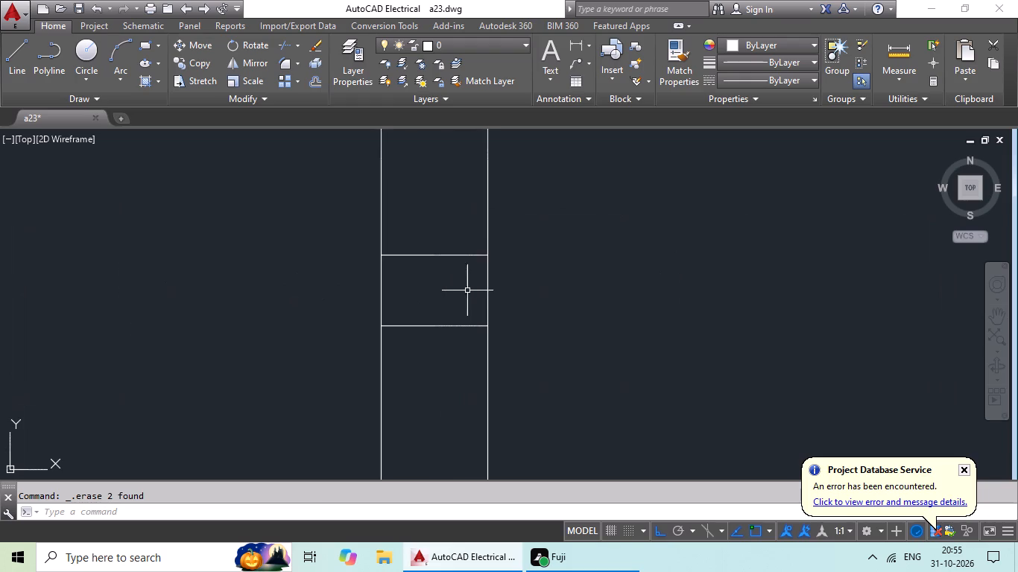
left_click_drag(467, 236, 448, 360)
left_click(448, 360)
key("Delete")
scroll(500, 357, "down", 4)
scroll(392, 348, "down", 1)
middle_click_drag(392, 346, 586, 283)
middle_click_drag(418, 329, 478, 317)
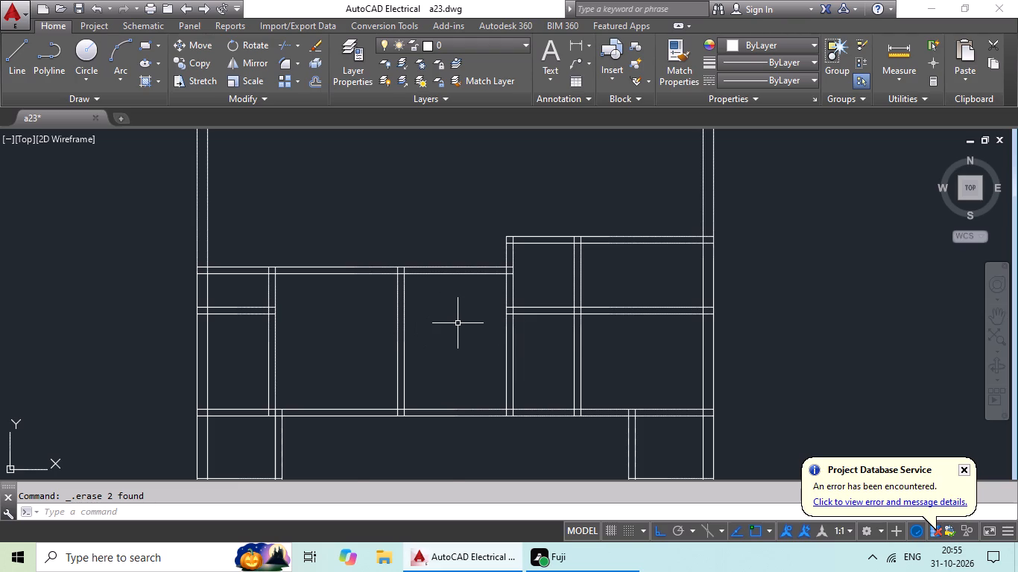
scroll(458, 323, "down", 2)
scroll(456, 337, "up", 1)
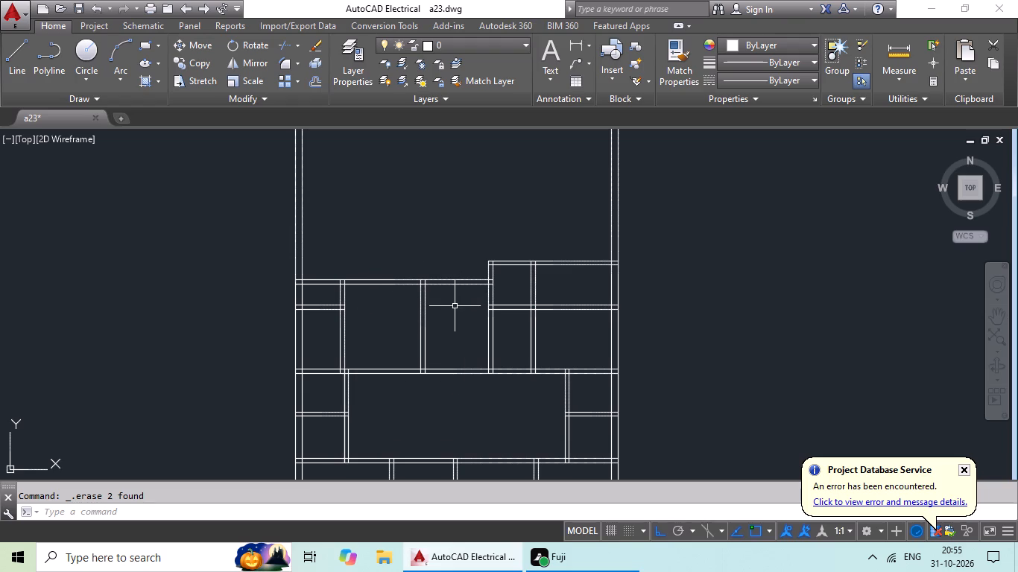
Trim both lines of the left rooms' top cross wall out of the gap before the right-side rooms.
scroll(452, 308, "down", 2)
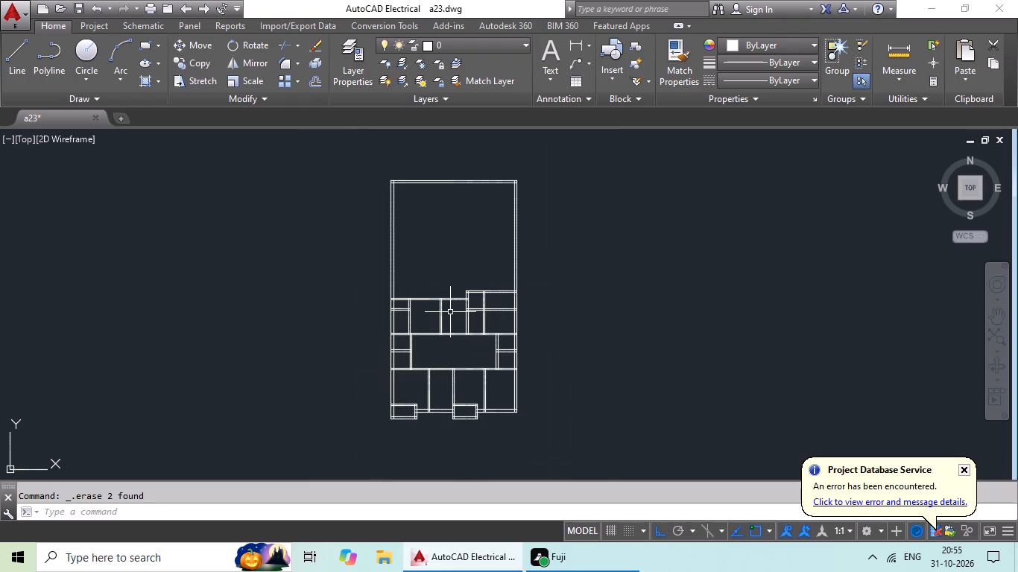
scroll(446, 316, "up", 2)
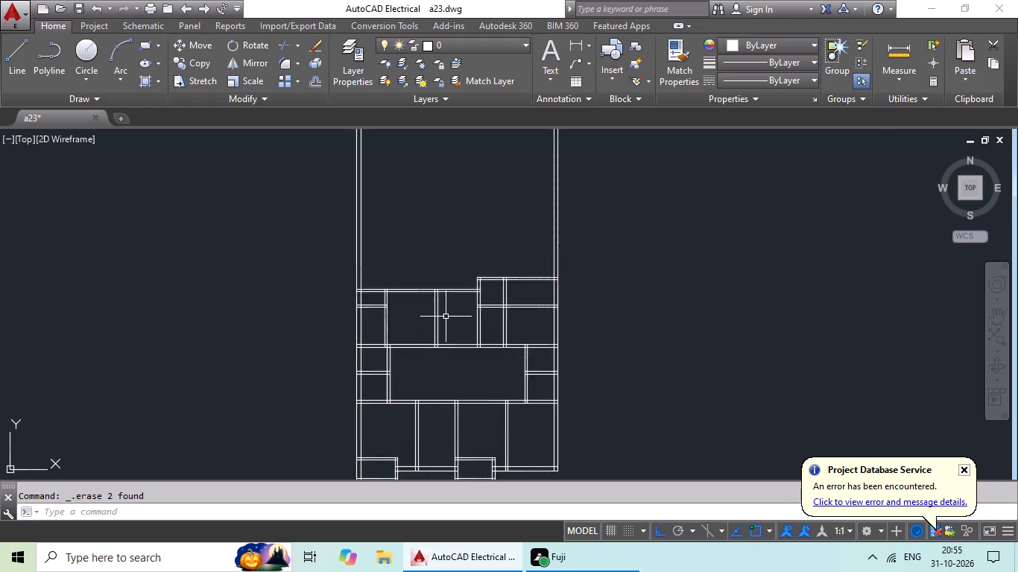
scroll(446, 317, "up", 2)
key("Escape")
key("Escape")
key("Escape")
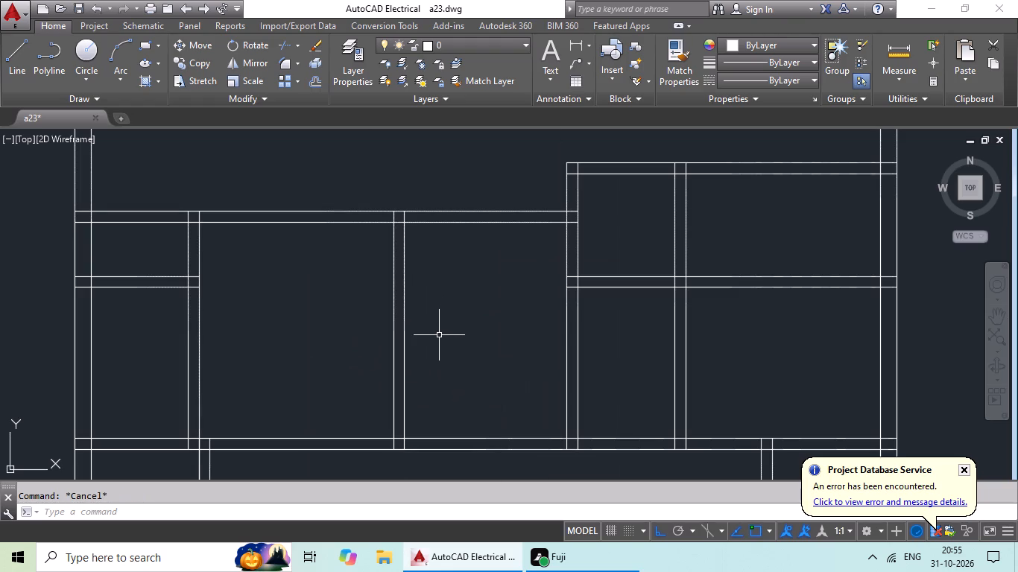
type("tr")
key("space")
key("space")
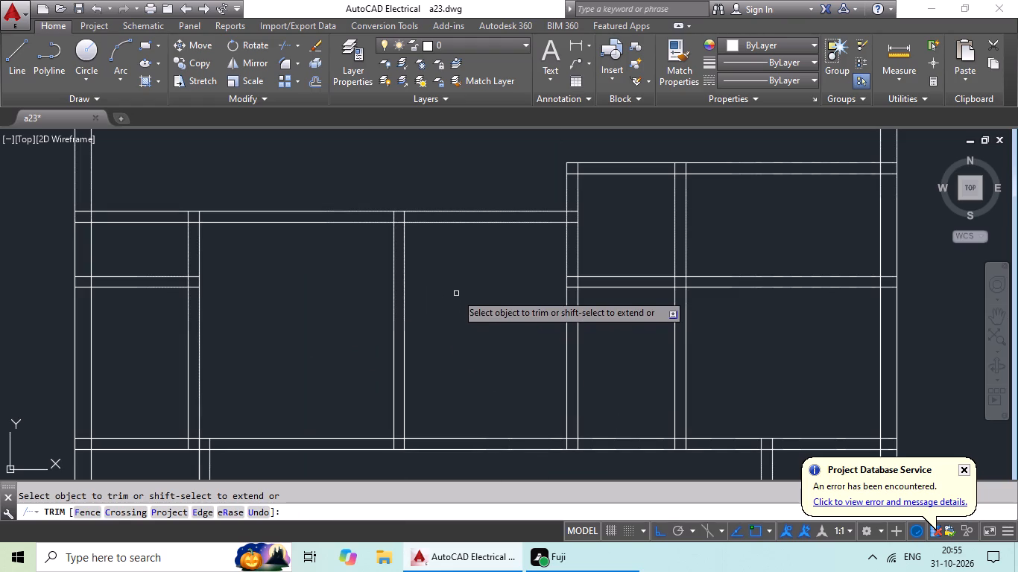
scroll(470, 212, "up", 3)
left_click_drag(515, 176, 471, 317)
left_click(471, 315)
scroll(505, 279, "down", 4)
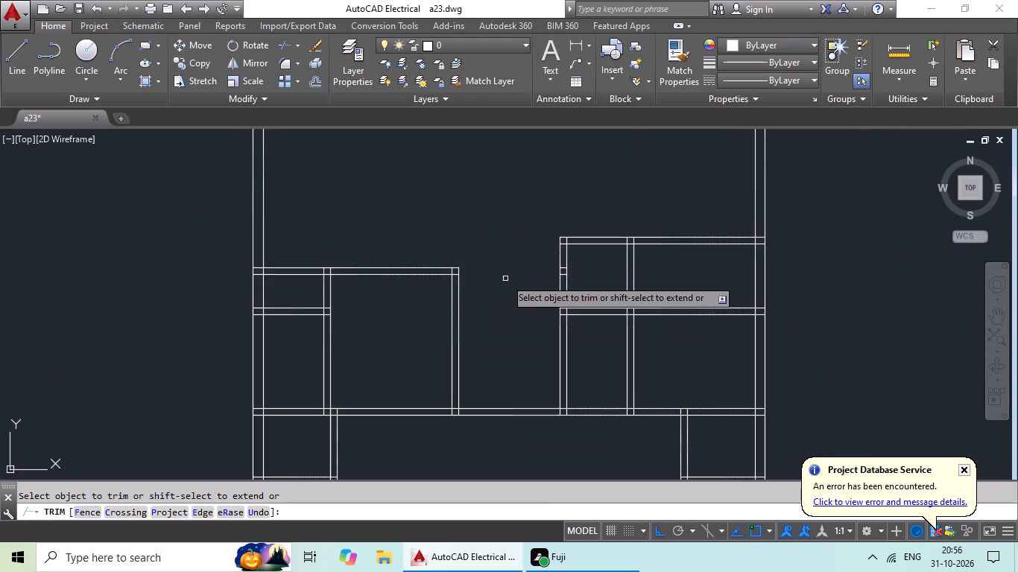
middle_click_drag(505, 279, 487, 311)
key("Escape")
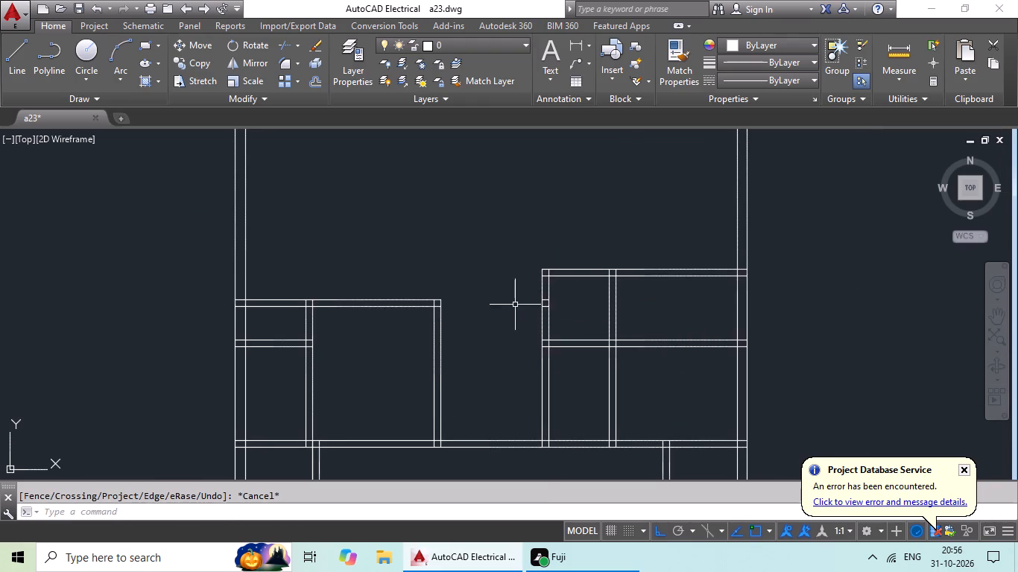
Erase the two leftover horizontal stubs inside the left wall of the right-side rooms.
scroll(539, 296, "up", 4)
scroll(560, 326, "down", 1)
left_click_drag(564, 274, 553, 351)
left_click(553, 351)
key("Delete")
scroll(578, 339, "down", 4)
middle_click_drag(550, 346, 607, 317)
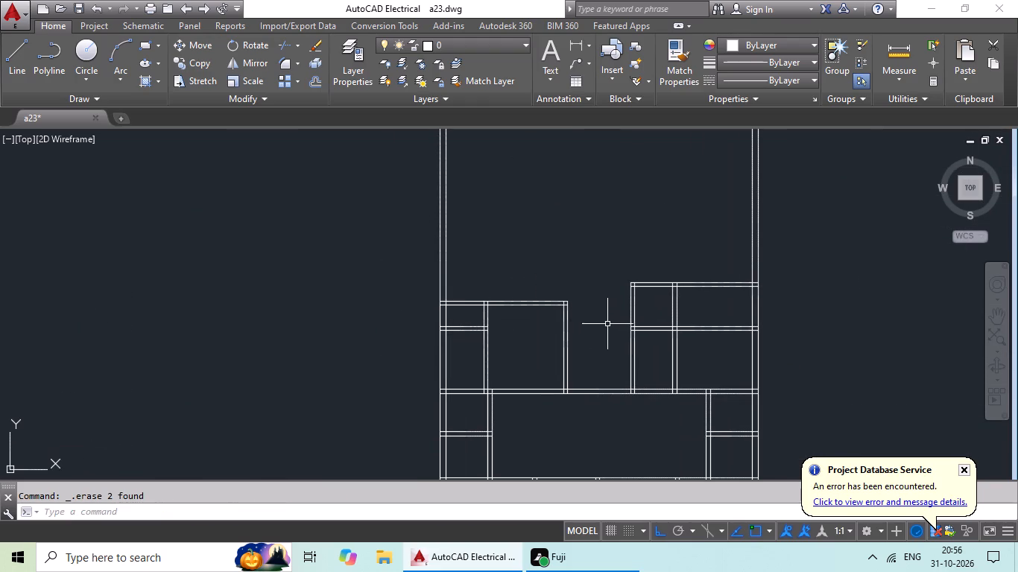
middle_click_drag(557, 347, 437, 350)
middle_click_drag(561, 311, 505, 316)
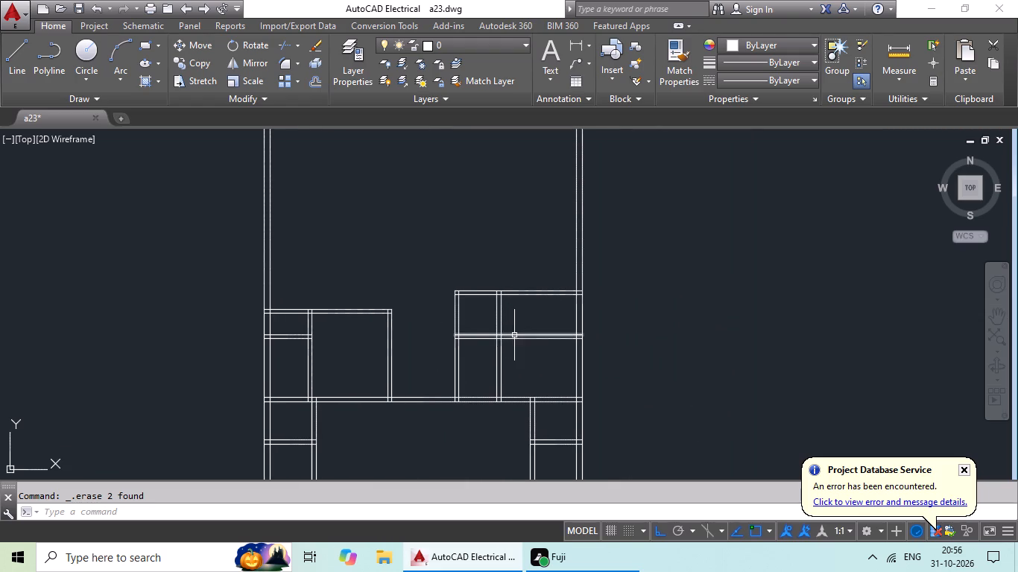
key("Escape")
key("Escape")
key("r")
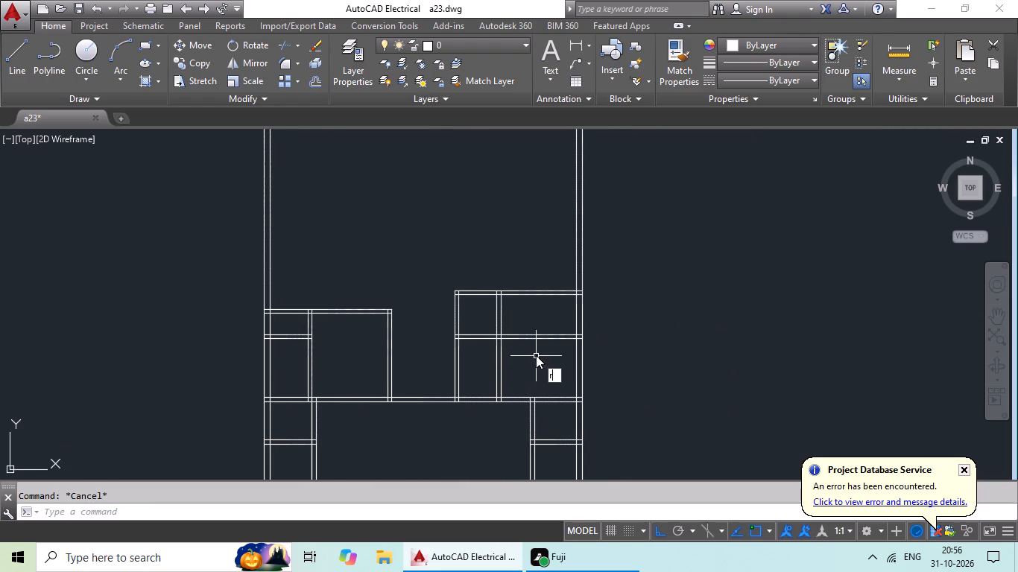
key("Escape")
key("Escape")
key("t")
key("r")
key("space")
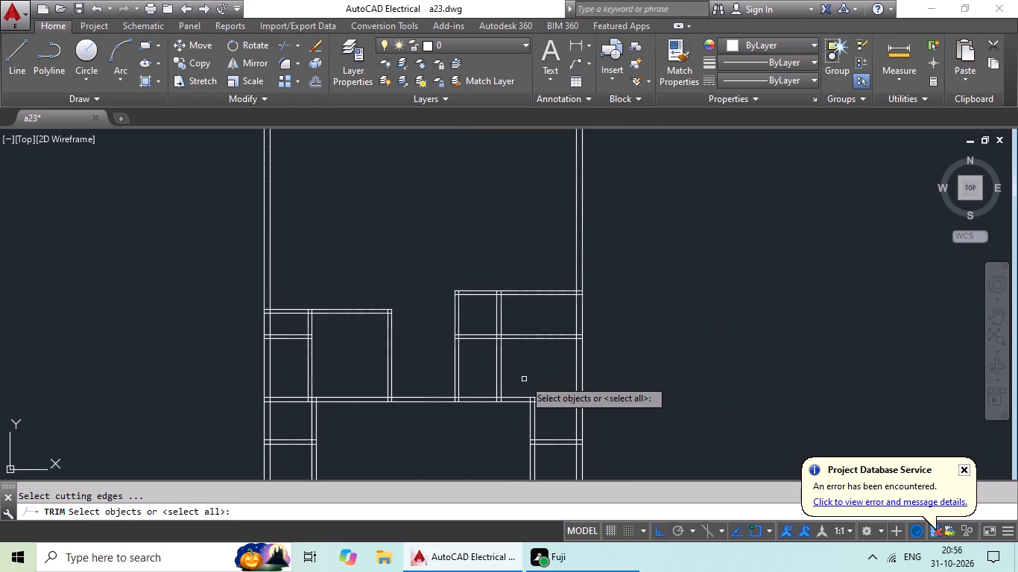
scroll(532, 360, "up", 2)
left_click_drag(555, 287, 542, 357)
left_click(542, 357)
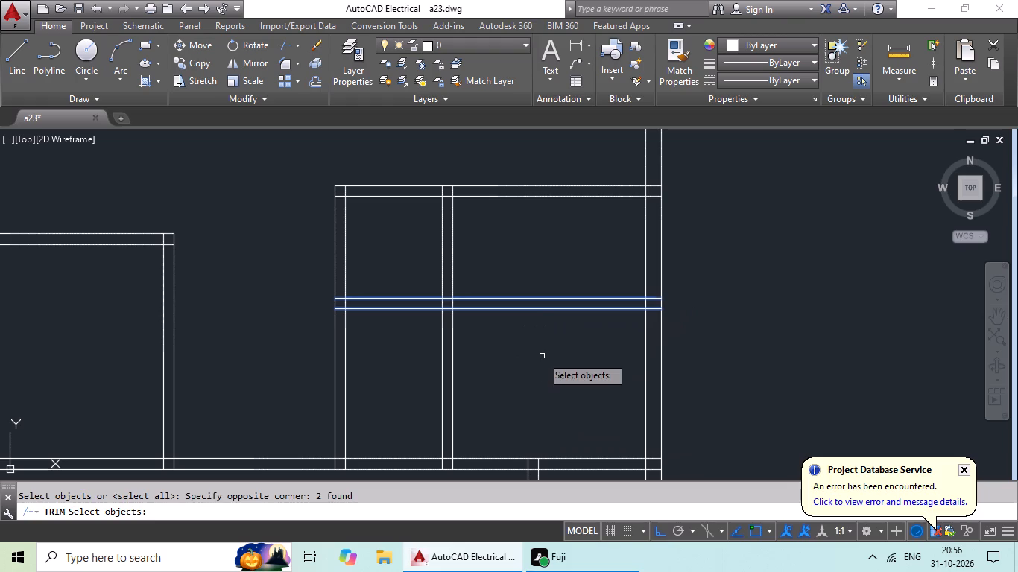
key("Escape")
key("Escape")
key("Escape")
Trim both lines of the intermediate cross wall out of the larger room beside the right outer wall.
type("tr")
key("space")
key("space")
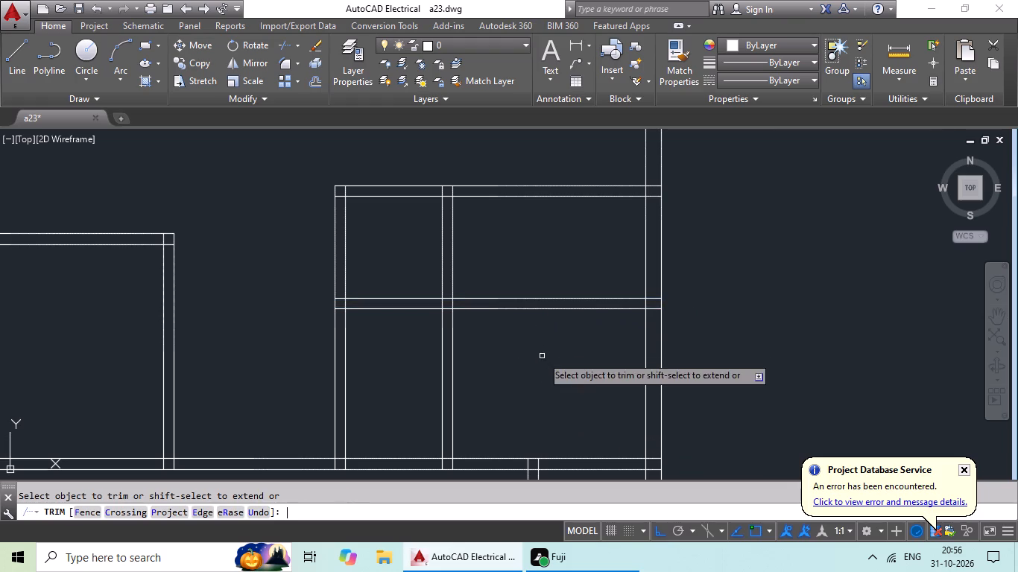
left_click_drag(546, 273, 520, 355)
left_click(520, 355)
scroll(534, 340, "down", 1)
key("Escape")
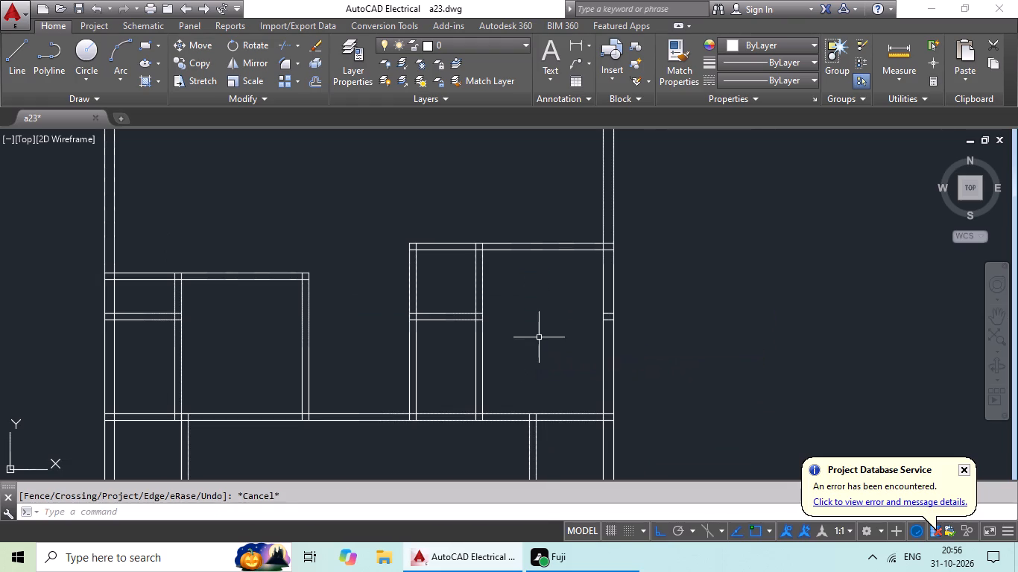
Erase the two leftover horizontal stubs inside the right outer wall.
middle_click_drag(515, 345, 458, 368)
scroll(571, 350, "up", 4)
scroll(458, 254, "up", 1)
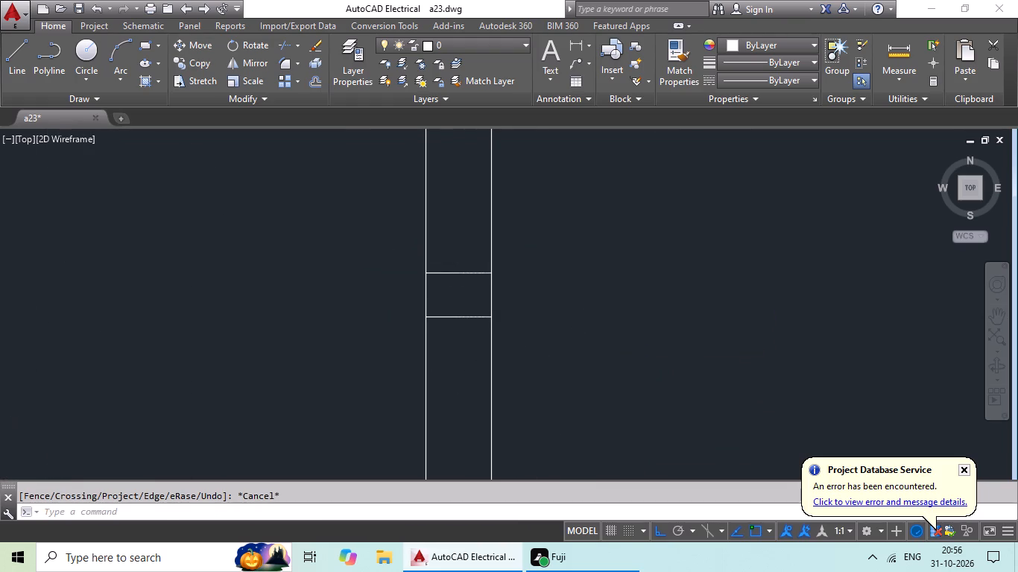
scroll(458, 254, "up", 1)
left_click_drag(466, 258, 421, 431)
key("Delete")
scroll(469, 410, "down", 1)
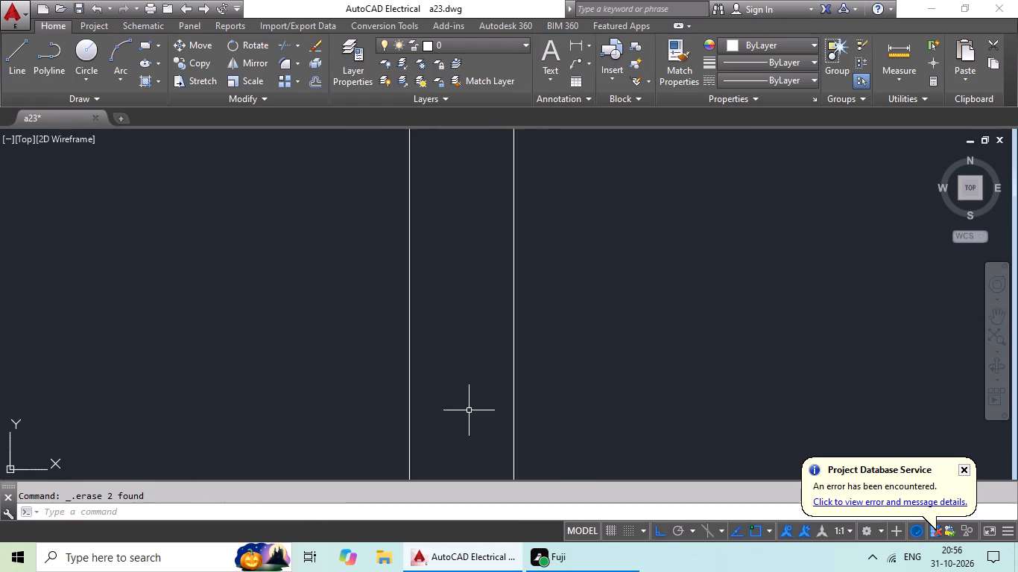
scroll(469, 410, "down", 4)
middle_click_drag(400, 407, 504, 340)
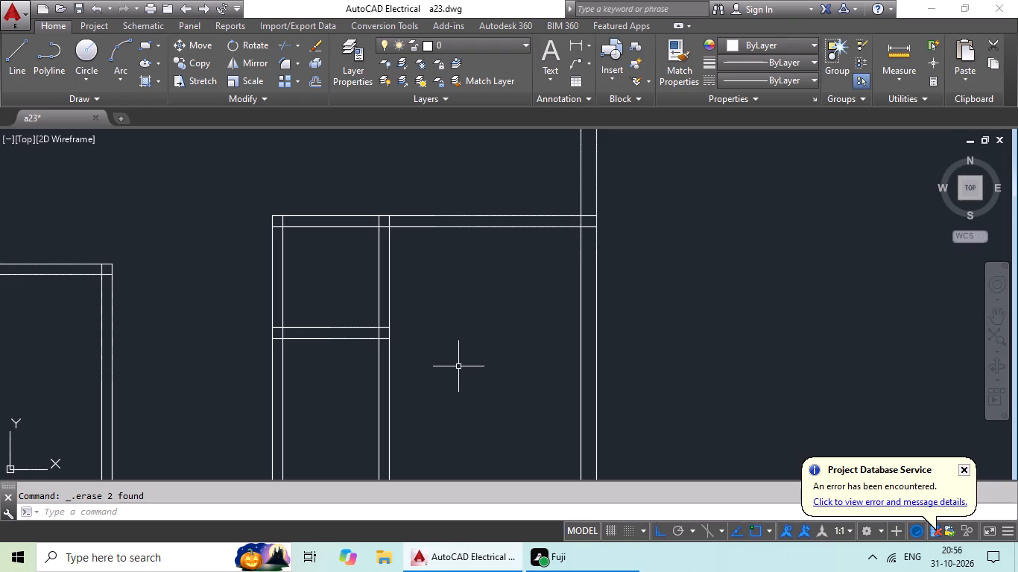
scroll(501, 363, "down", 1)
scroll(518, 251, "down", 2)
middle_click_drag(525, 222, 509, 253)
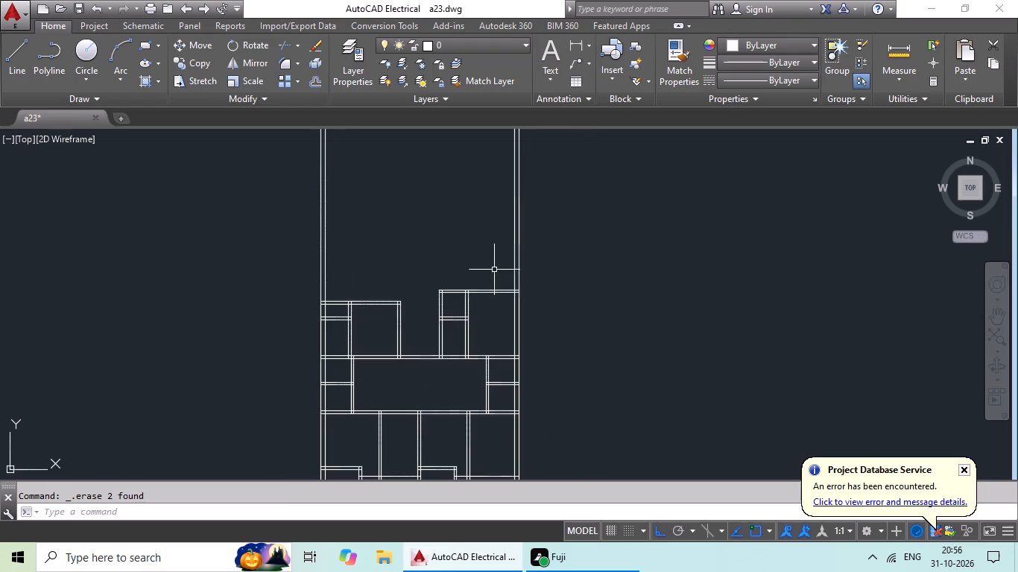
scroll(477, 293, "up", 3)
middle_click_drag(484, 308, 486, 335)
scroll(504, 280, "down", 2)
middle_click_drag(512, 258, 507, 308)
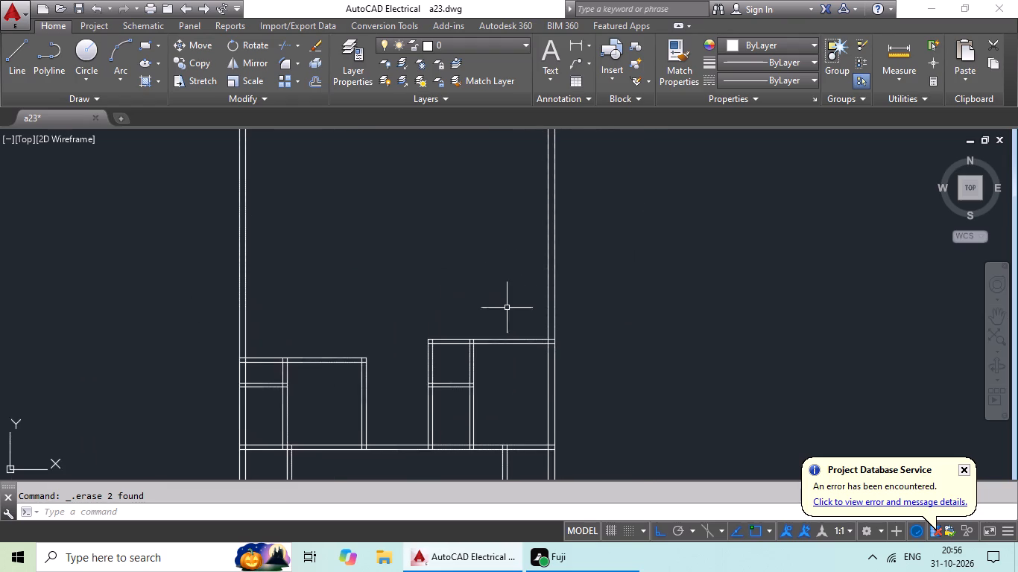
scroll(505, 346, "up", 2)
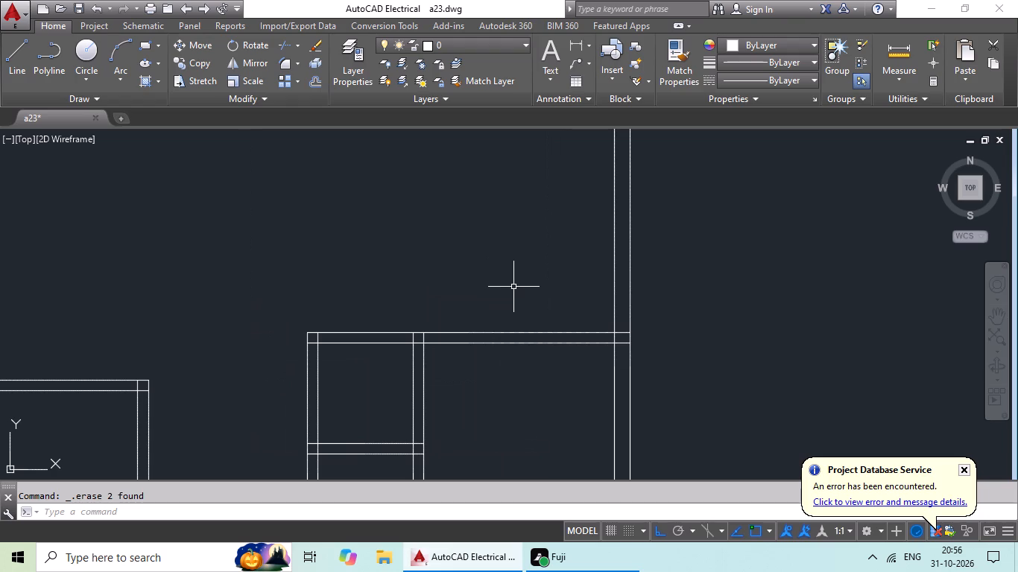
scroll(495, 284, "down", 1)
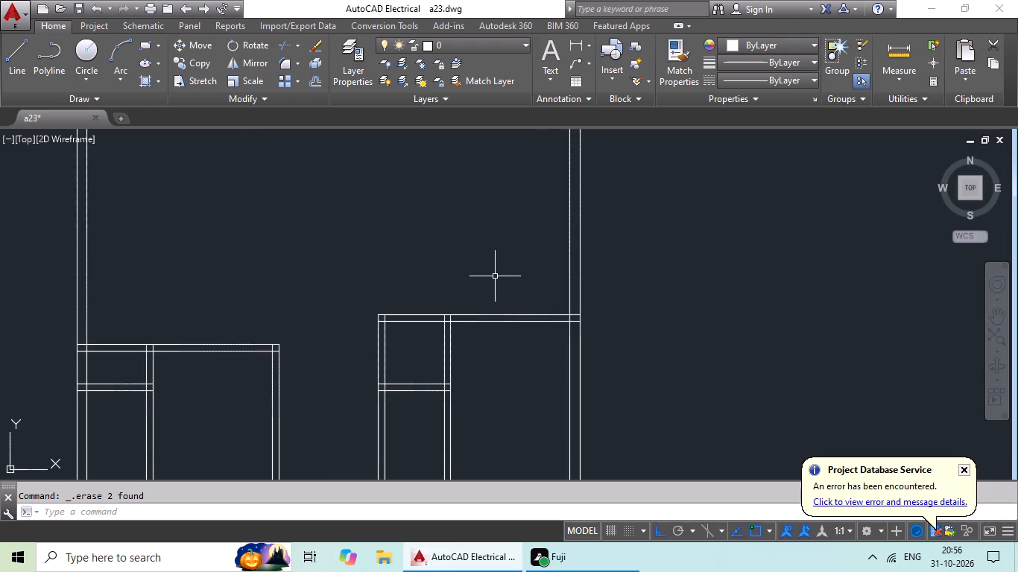
Offset the top line of the right-side rooms' upper cross wall 7' upward.
middle_click_drag(495, 273, 514, 150)
scroll(492, 231, "up", 2)
middle_click_drag(493, 229, 458, 395)
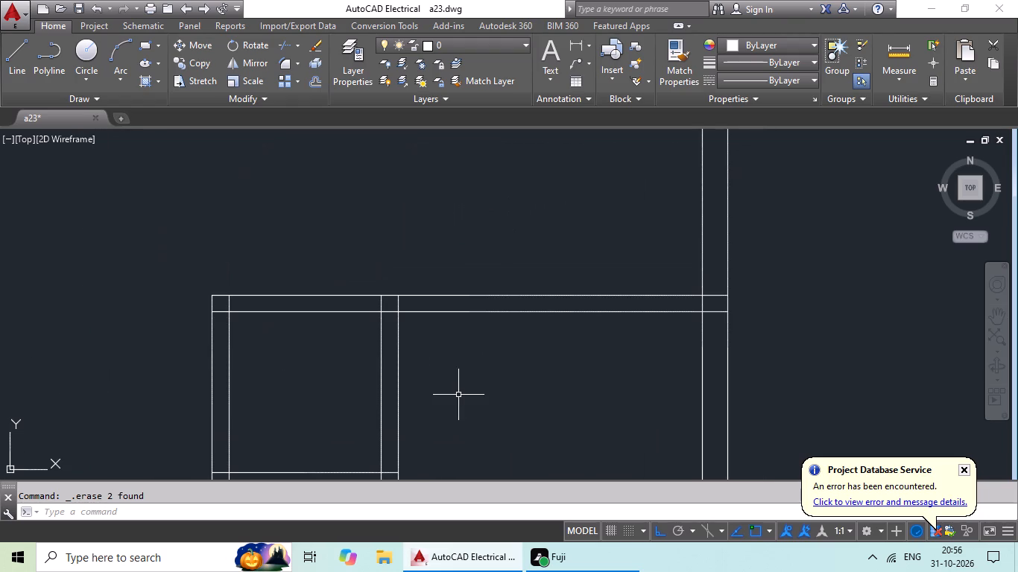
key("Escape")
key("Escape")
key("Escape")
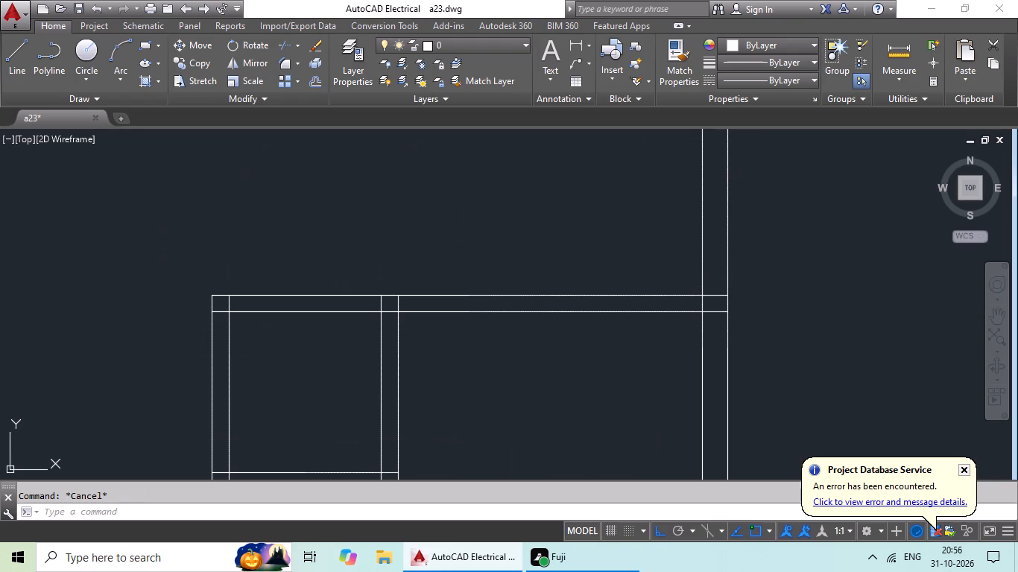
key("o")
key("Return")
type("7'")
key("Return")
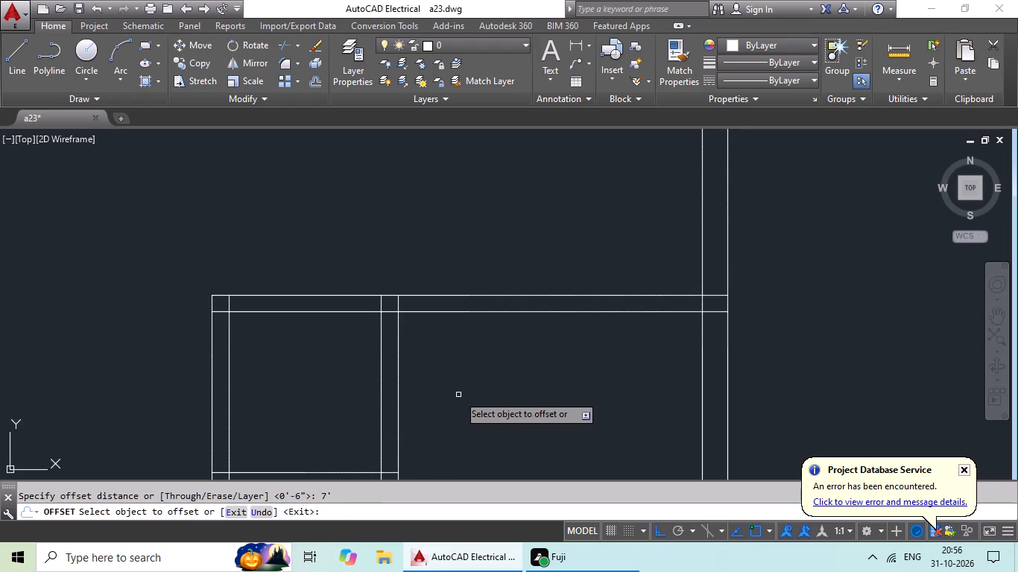
left_click(446, 295)
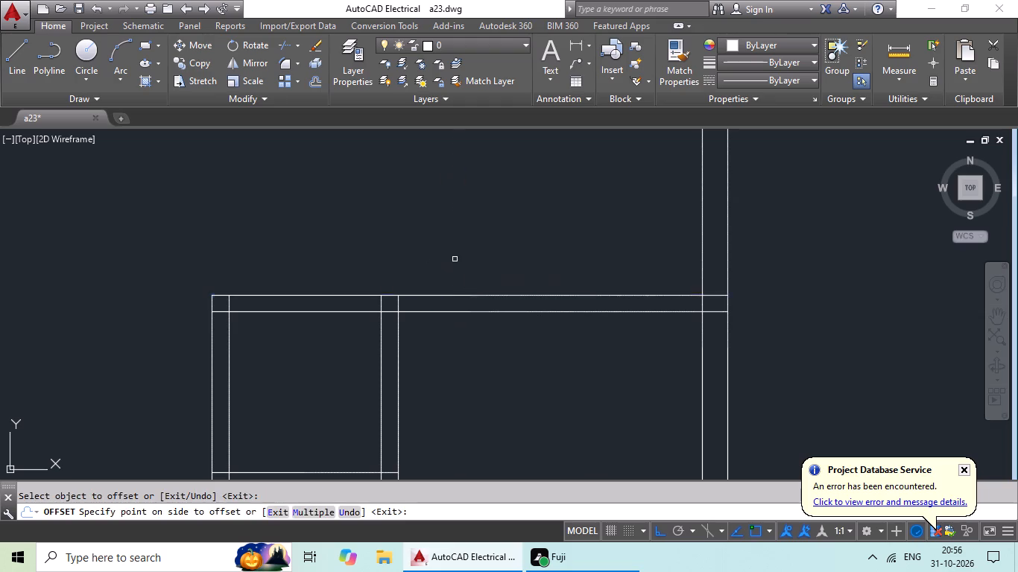
left_click(455, 259)
scroll(487, 252, "down", 3)
middle_click_drag(496, 236, 487, 315)
scroll(490, 306, "down", 1)
middle_click(490, 305)
scroll(490, 305, "up", 2)
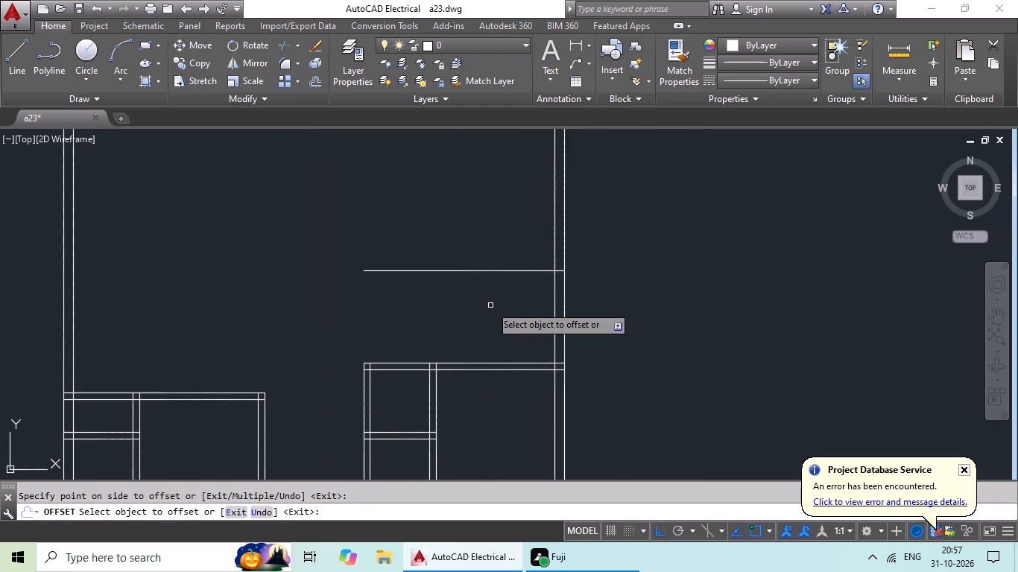
key("Escape")
key("Escape")
Offset the new horizontal line 6" upward to give the new cross wall its thickness.
key("o")
key("Return")
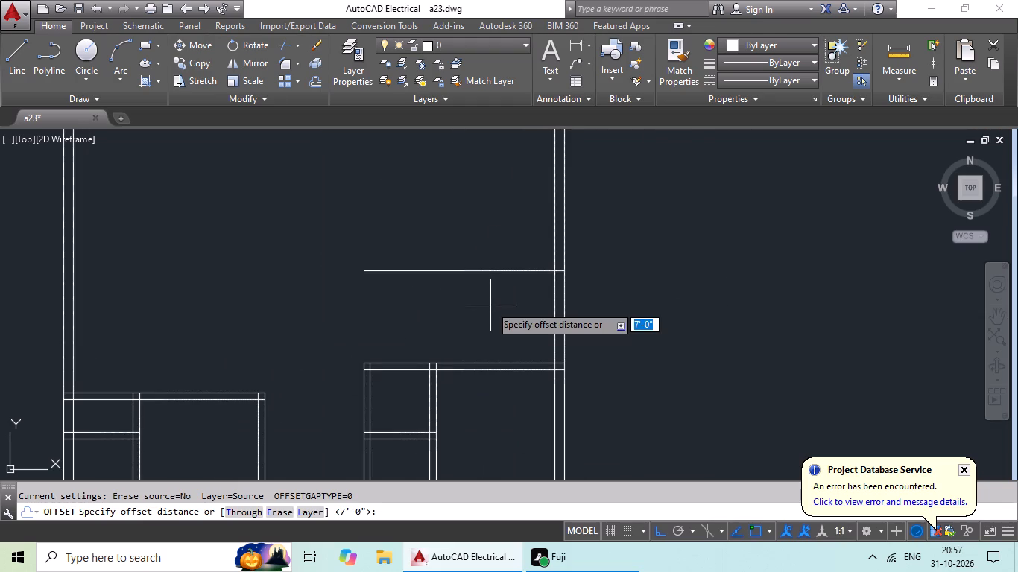
type("6\"")
key("Return")
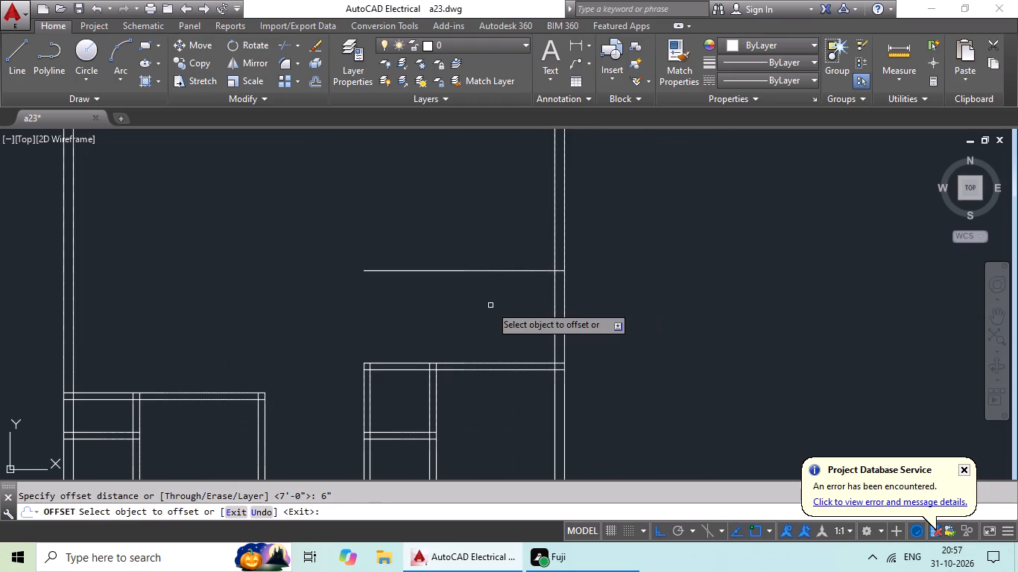
left_click(511, 273)
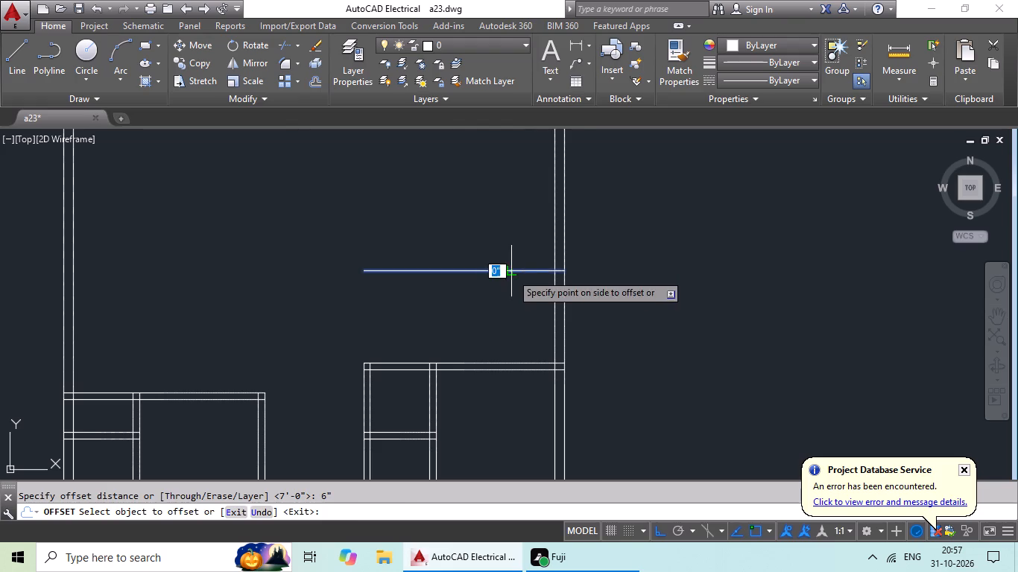
left_click(519, 235)
scroll(494, 296, "up", 1)
middle_click_drag(494, 295, 527, 281)
key("Escape")
key("Escape")
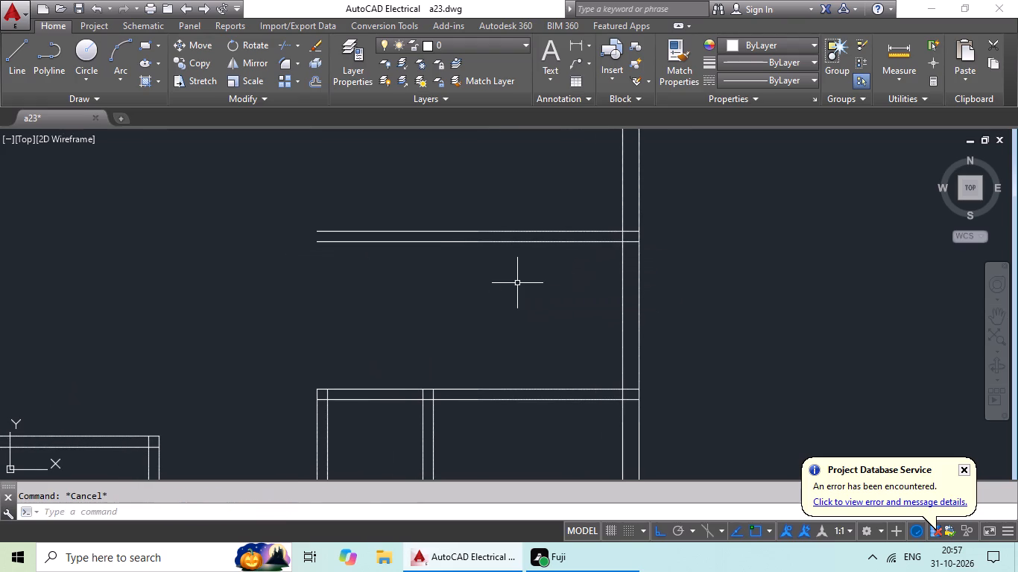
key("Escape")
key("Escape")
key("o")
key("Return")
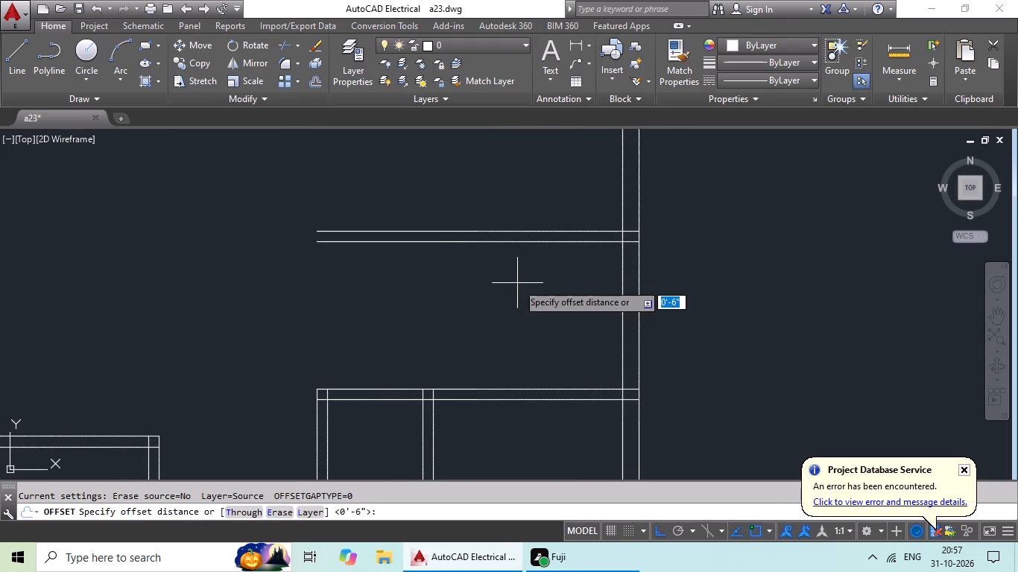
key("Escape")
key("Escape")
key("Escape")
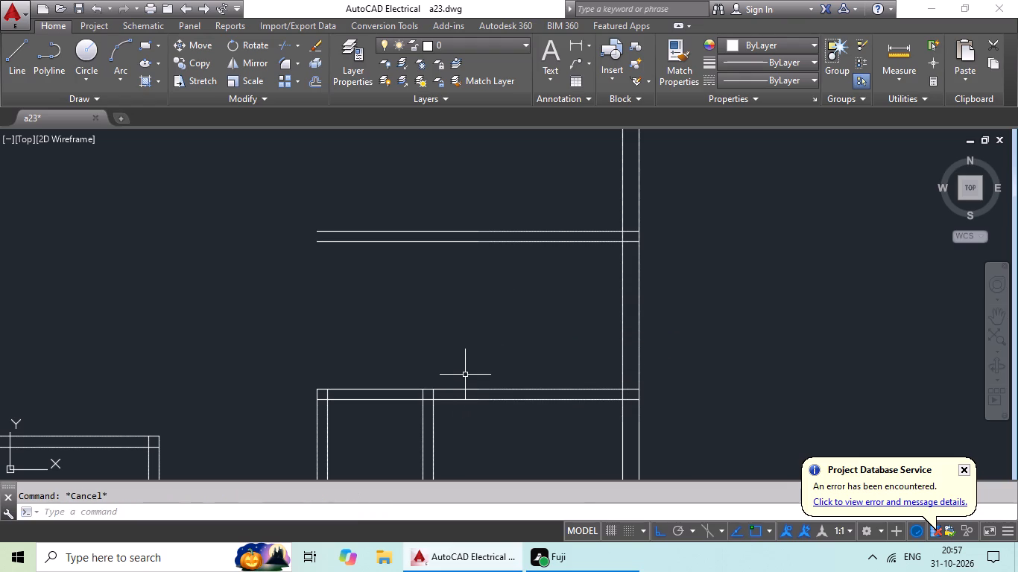
Extend the four vertical partition lines of the right-side rooms up to the top line of the new cross wall.
type("ex")
key("space")
key("space")
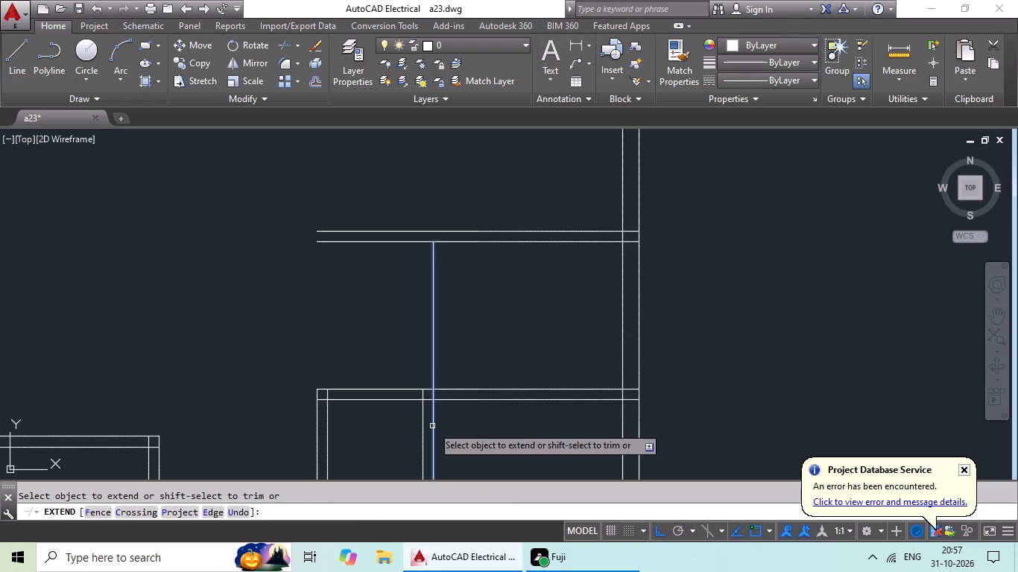
left_click(432, 426)
left_click(434, 358)
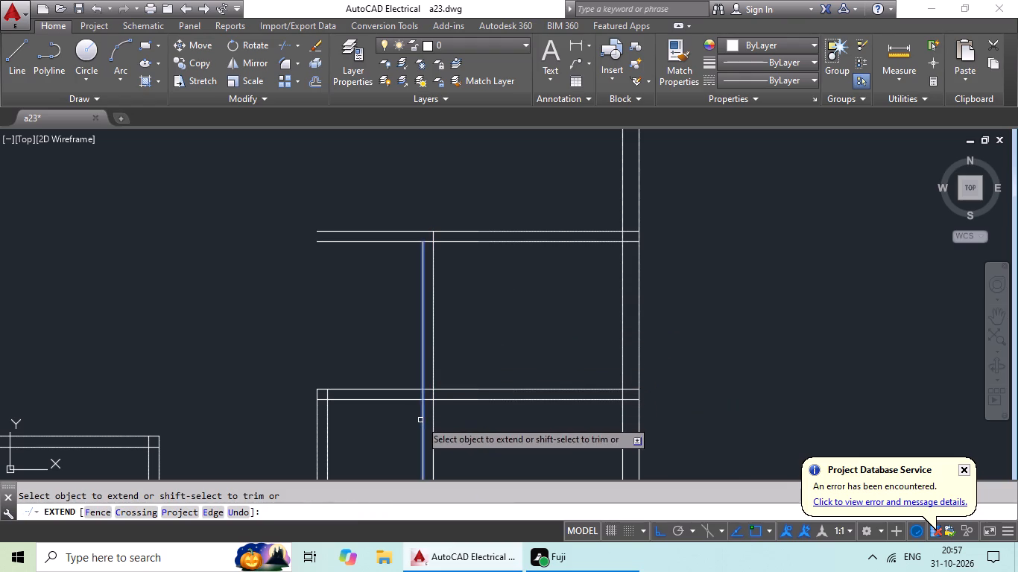
left_click(421, 422)
left_click(423, 337)
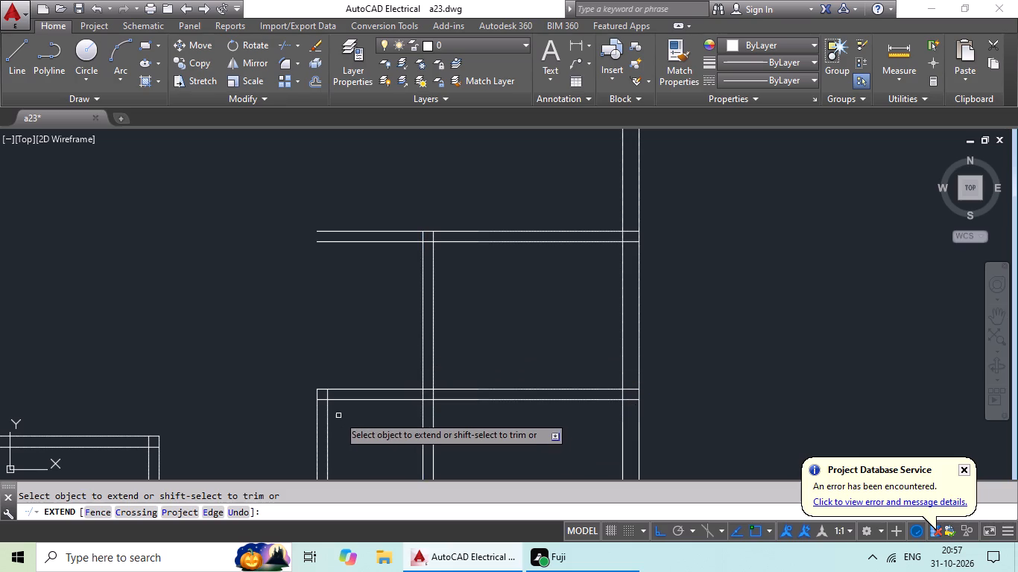
left_click_drag(326, 417, 328, 406)
left_click(326, 329)
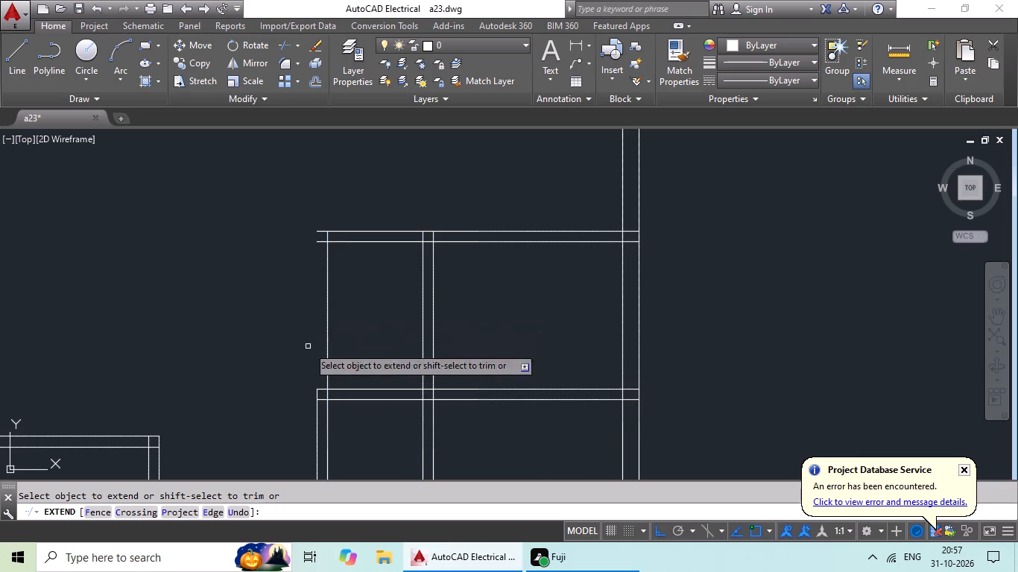
left_click(317, 410)
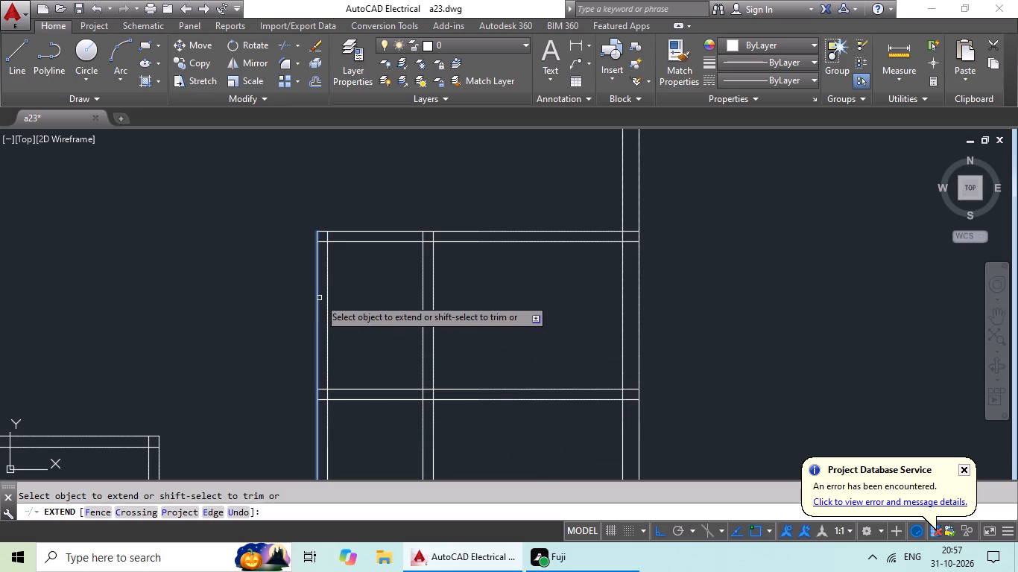
left_click(319, 298)
scroll(440, 292, "down", 2)
middle_click_drag(479, 308, 540, 256)
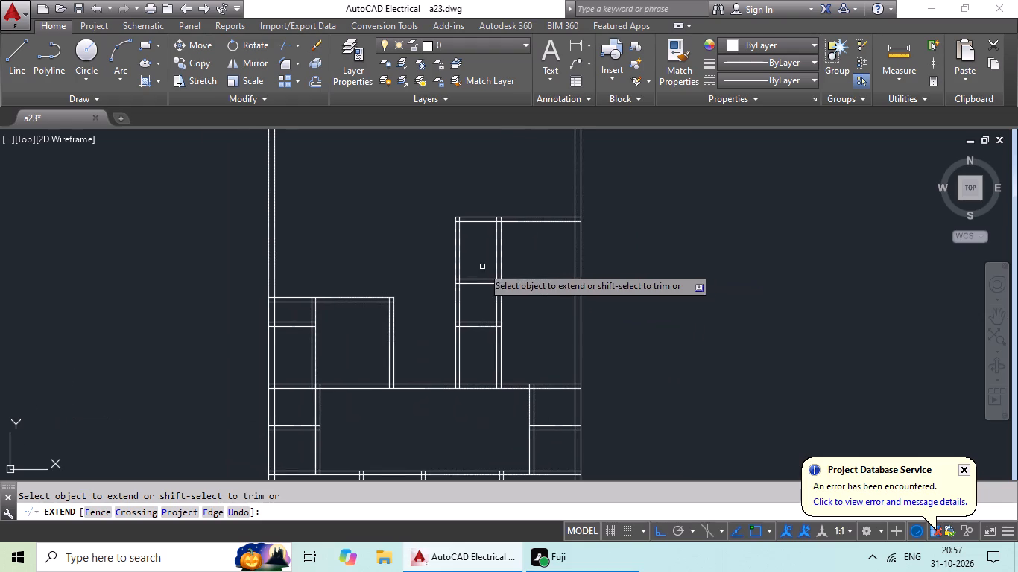
middle_click_drag(537, 248, 515, 366)
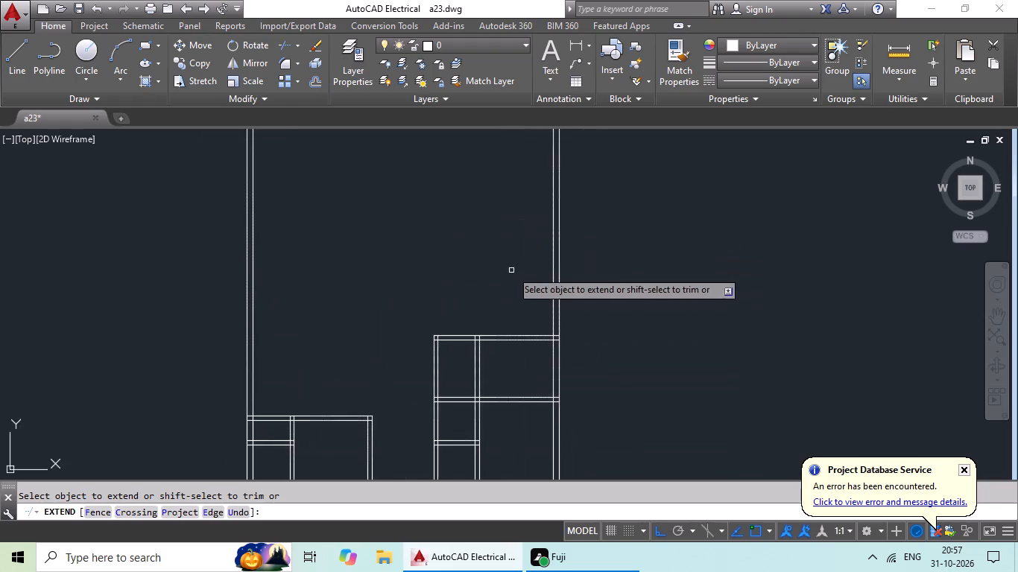
scroll(511, 270, "down", 1)
middle_click_drag(511, 268, 504, 297)
scroll(504, 346, "up", 3)
key("Escape")
key("Escape")
key("Escape")
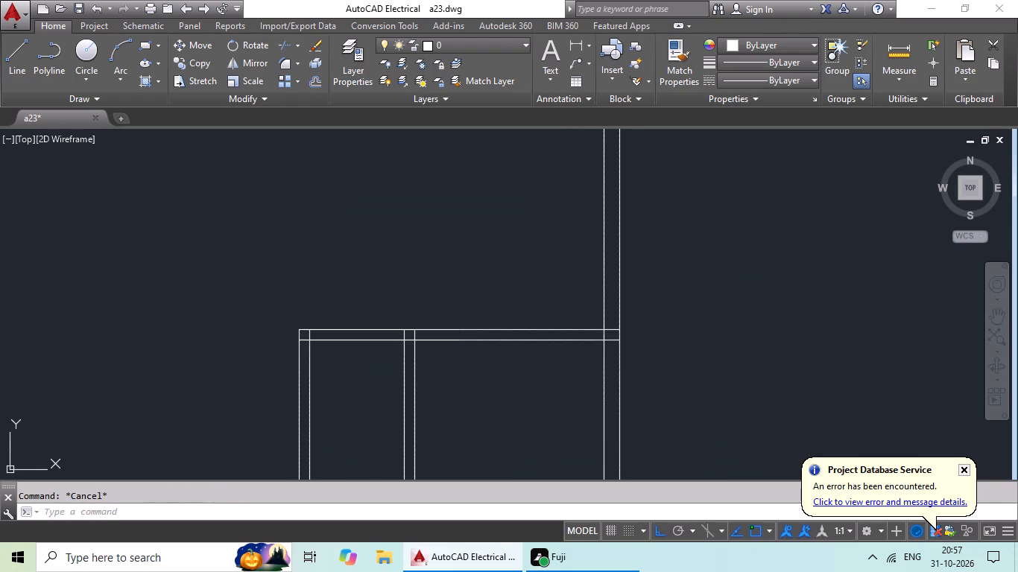
key("Escape")
key("Escape")
Offset the inner line of the right outer wall 5'4" toward the inside of the plan.
key("o")
key("Return")
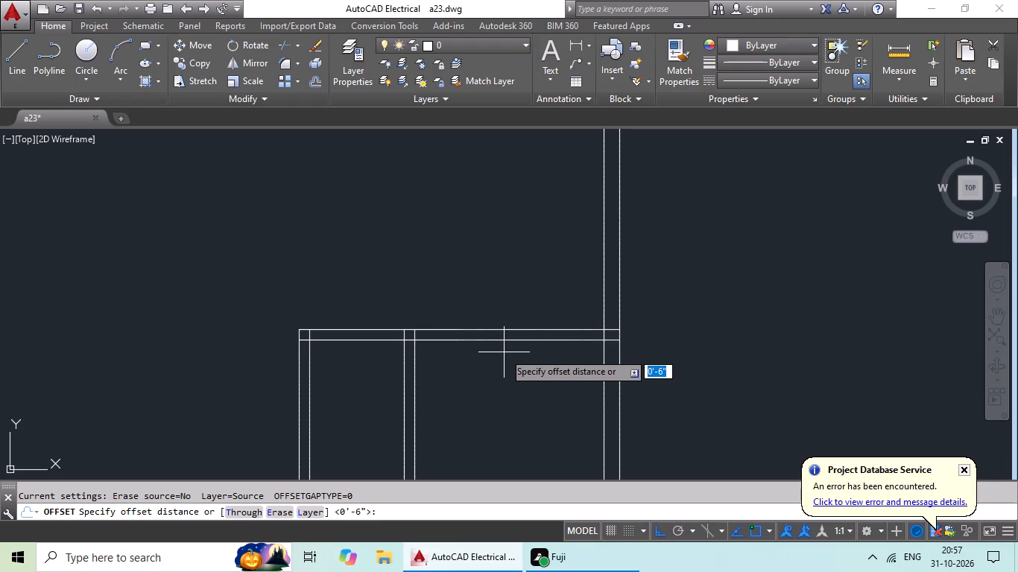
type("5'4")
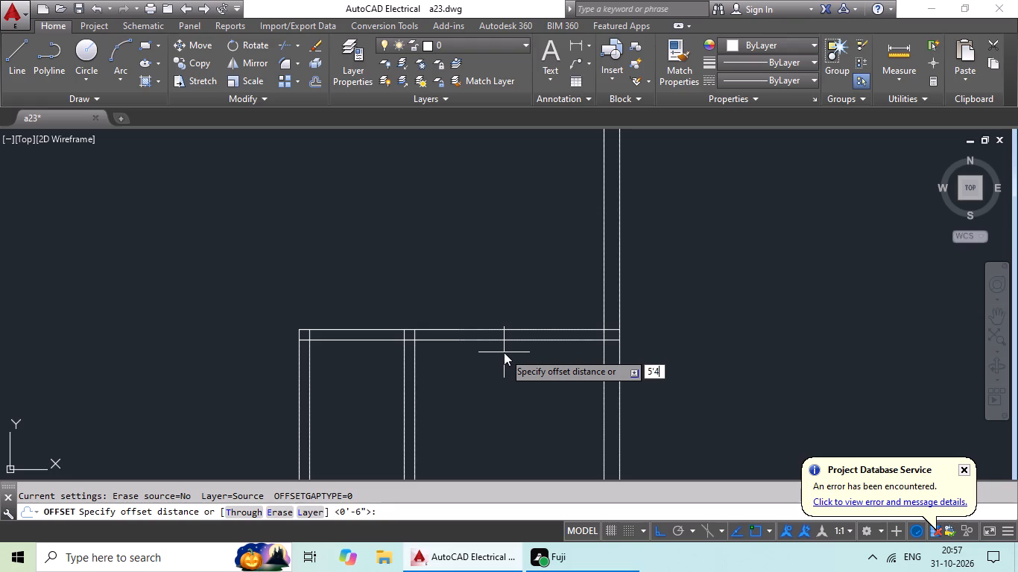
key("shift+quotedbl")
key("Return")
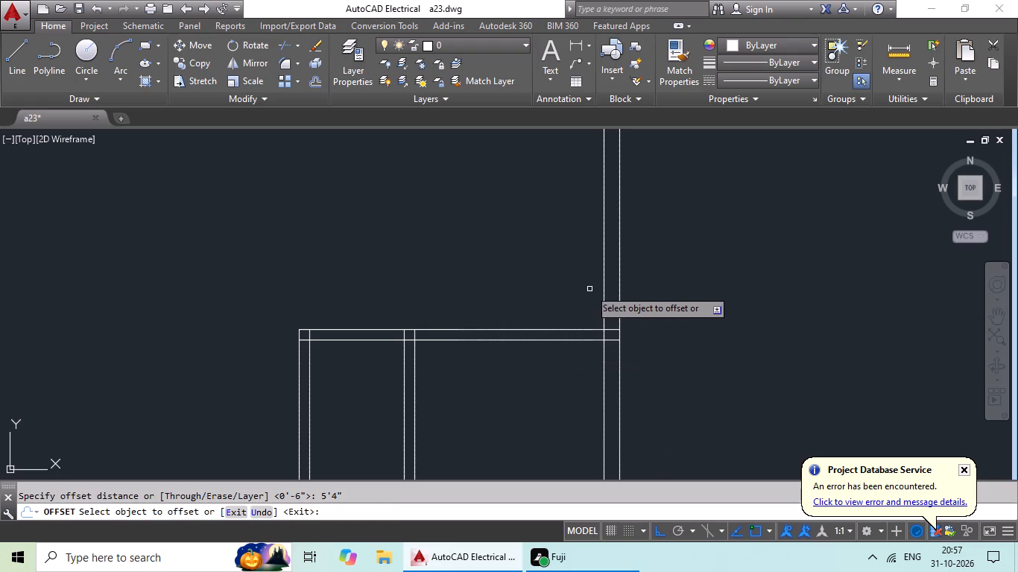
left_click_drag(604, 287, 592, 288)
left_click(546, 289)
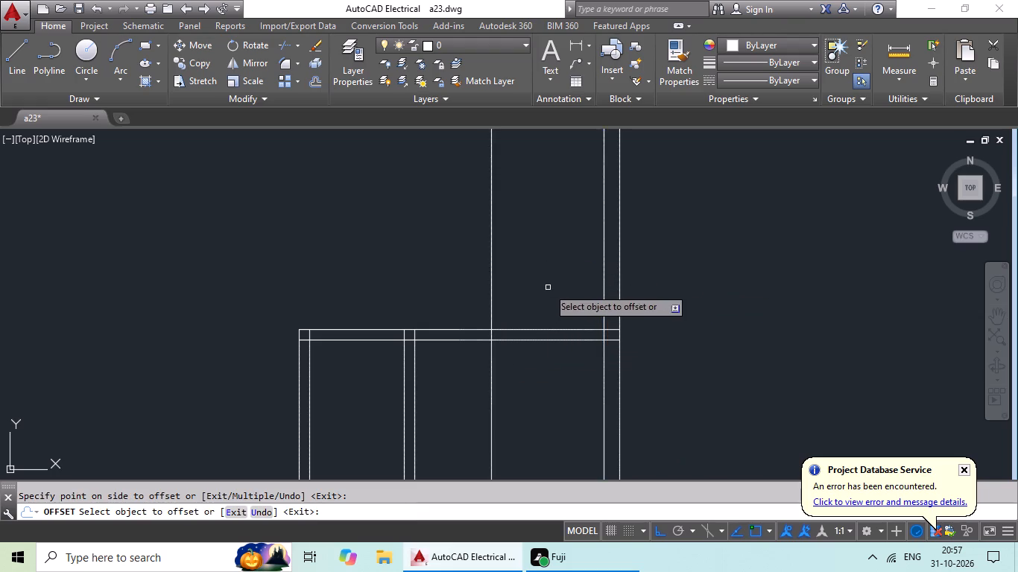
scroll(551, 282, "down", 4)
scroll(549, 305, "up", 2)
middle_click_drag(542, 315, 525, 359)
scroll(525, 355, "up", 1)
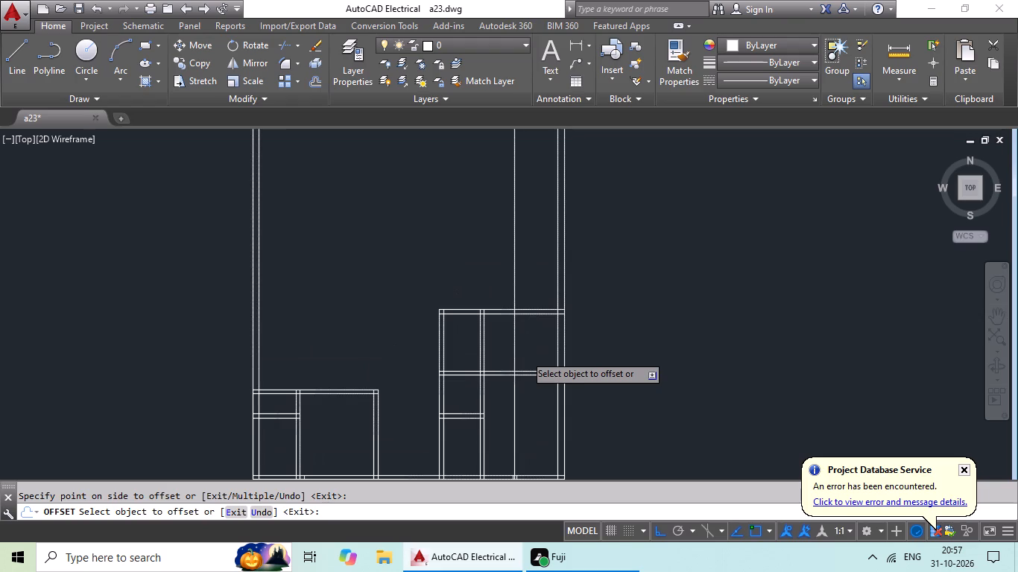
scroll(525, 355, "up", 1)
key("Escape")
Trim the new vertical line within the right-side rooms' top cross wall and erase its remaining portion below that wall.
key("t")
key("r")
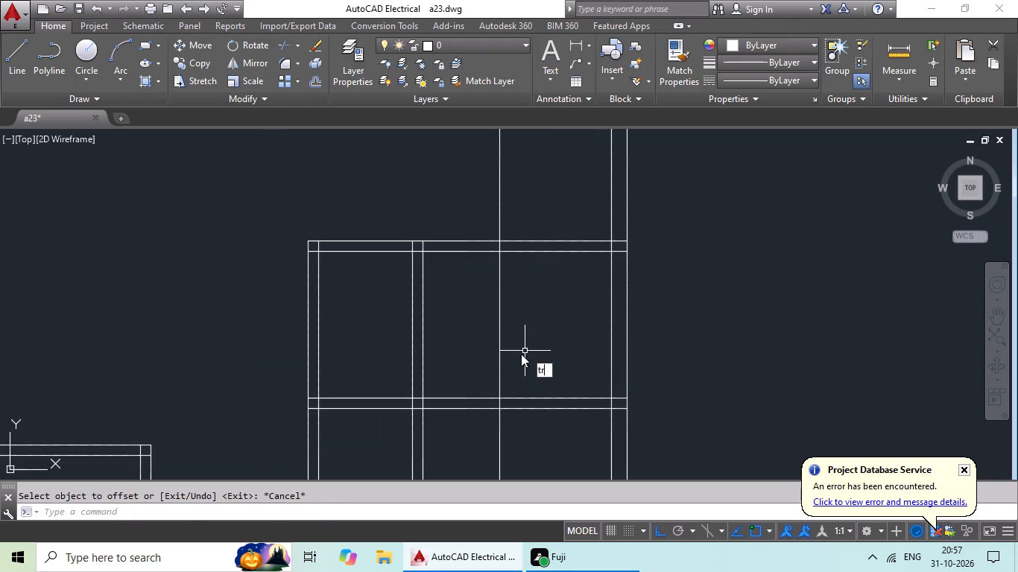
key("space")
key("space")
scroll(494, 246, "up", 3)
left_click_drag(540, 250, 487, 259)
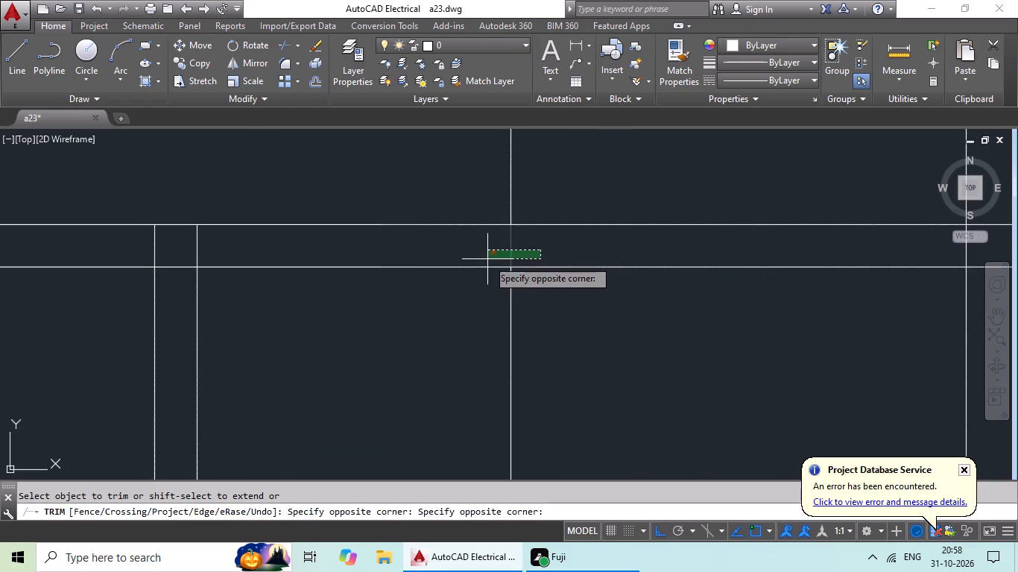
left_click(489, 256)
key("Escape")
left_click_drag(558, 323, 458, 372)
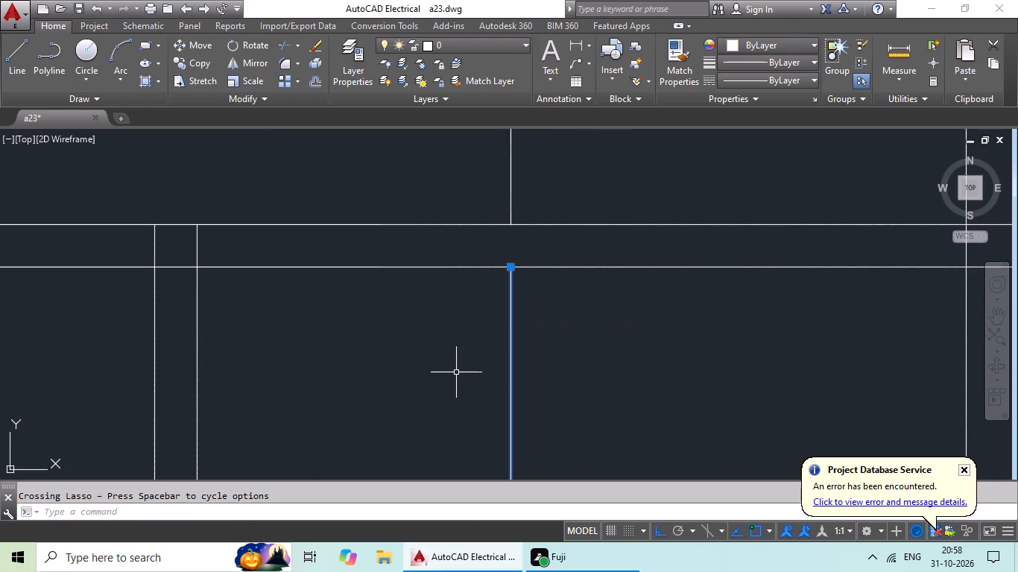
key("Delete")
Offset the new vertical line 6" to the left to give the rear partition its thickness.
scroll(487, 356, "down", 4)
middle_click_drag(519, 354, 548, 234)
scroll(533, 347, "down", 2)
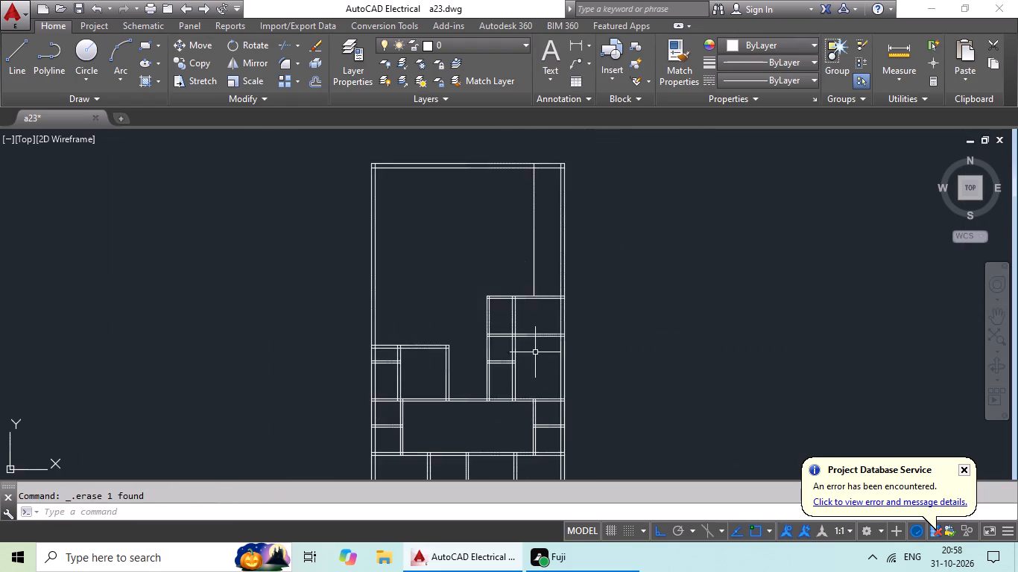
middle_click_drag(535, 352, 510, 412)
scroll(505, 321, "up", 3)
middle_click(566, 314)
key("Escape")
key("Escape")
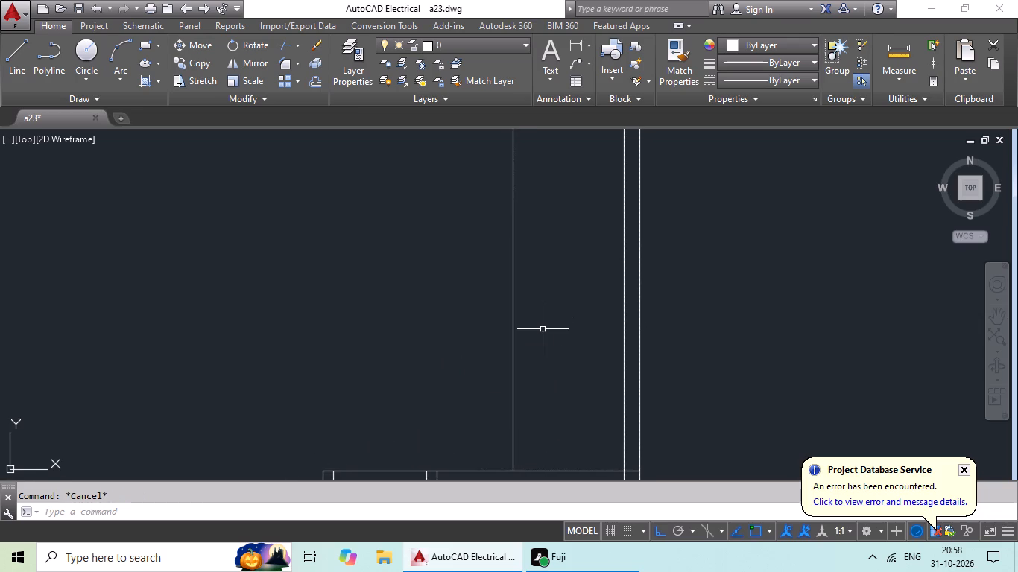
key("o")
key("Return")
type("6\"")
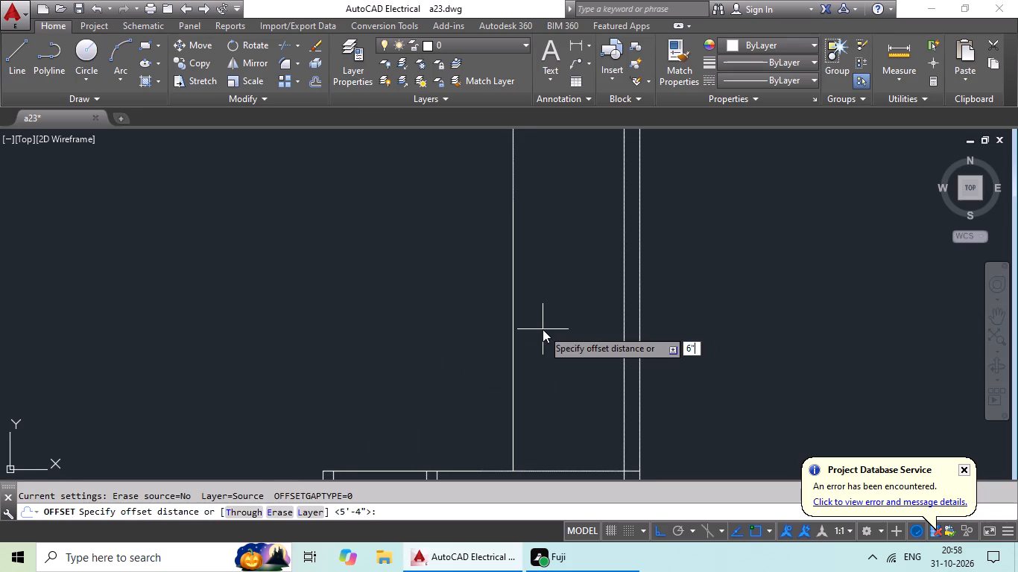
key("Return")
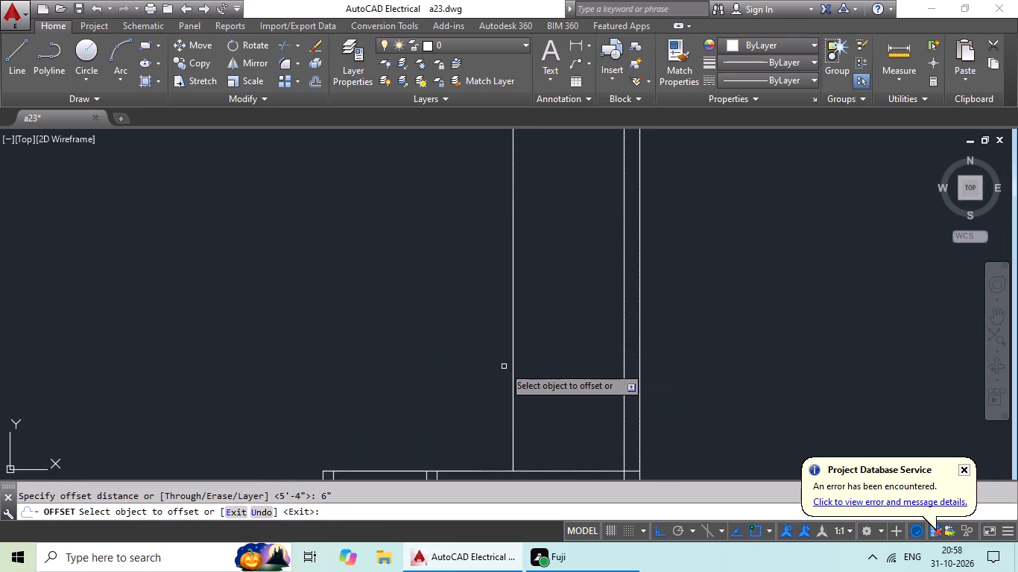
left_click_drag(513, 351, 506, 354)
left_click(391, 343)
scroll(547, 322, "down", 2)
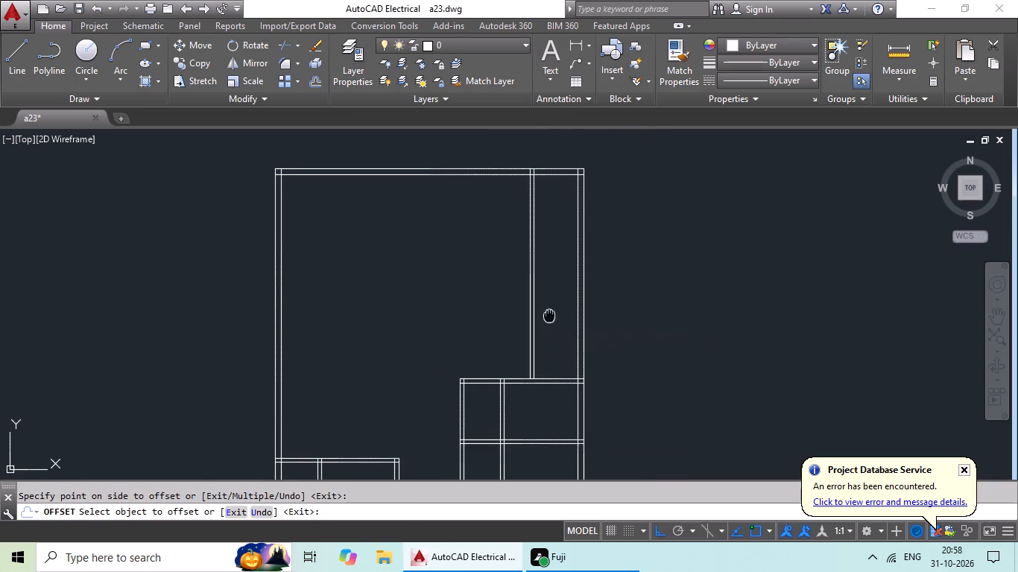
middle_click(549, 316)
key("Escape")
key("Escape")
key("Escape")
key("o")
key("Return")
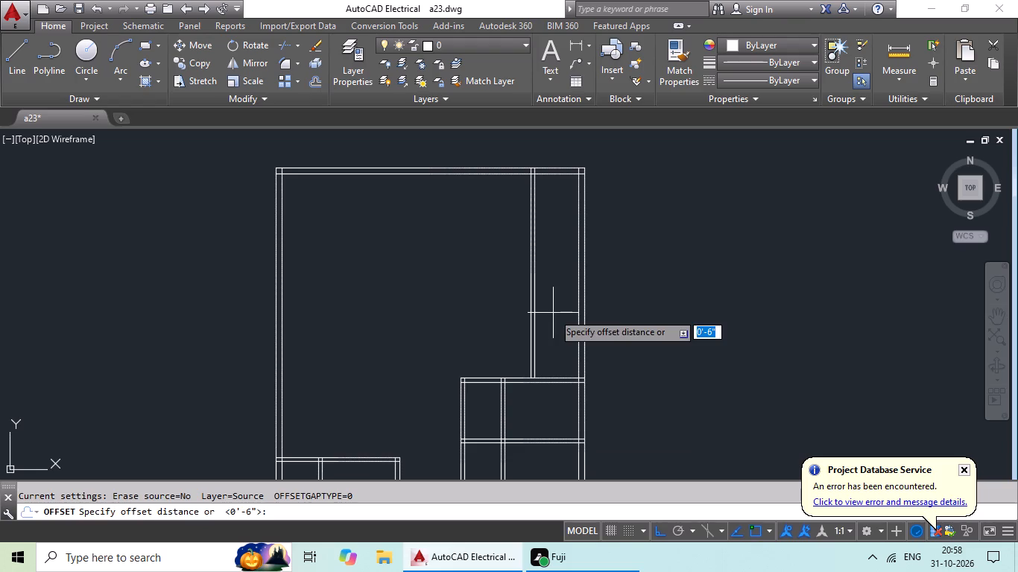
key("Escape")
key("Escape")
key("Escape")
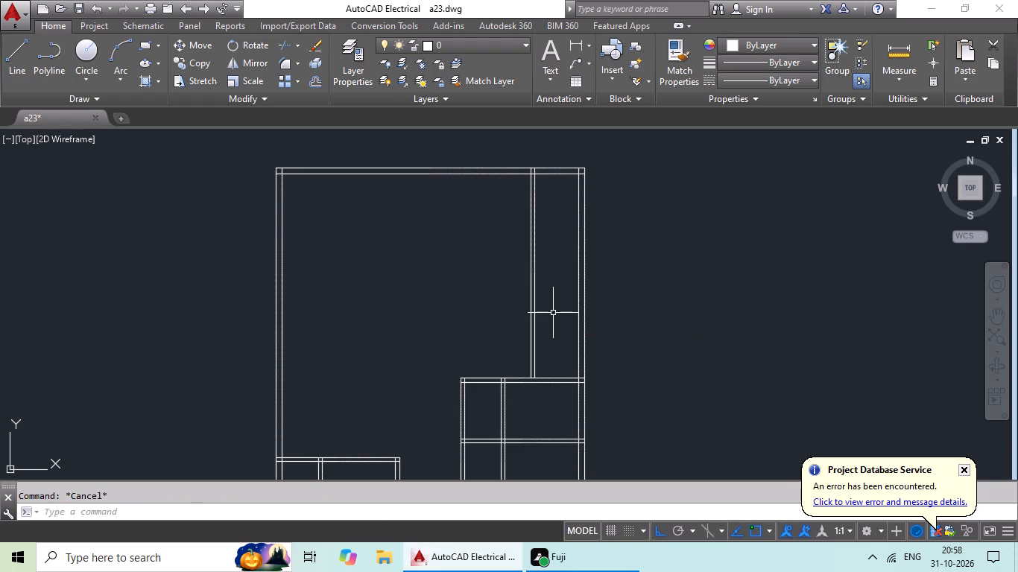
Offset the top line of the right-side rooms' top cross wall 4'7" upward.
key("o")
key("Return")
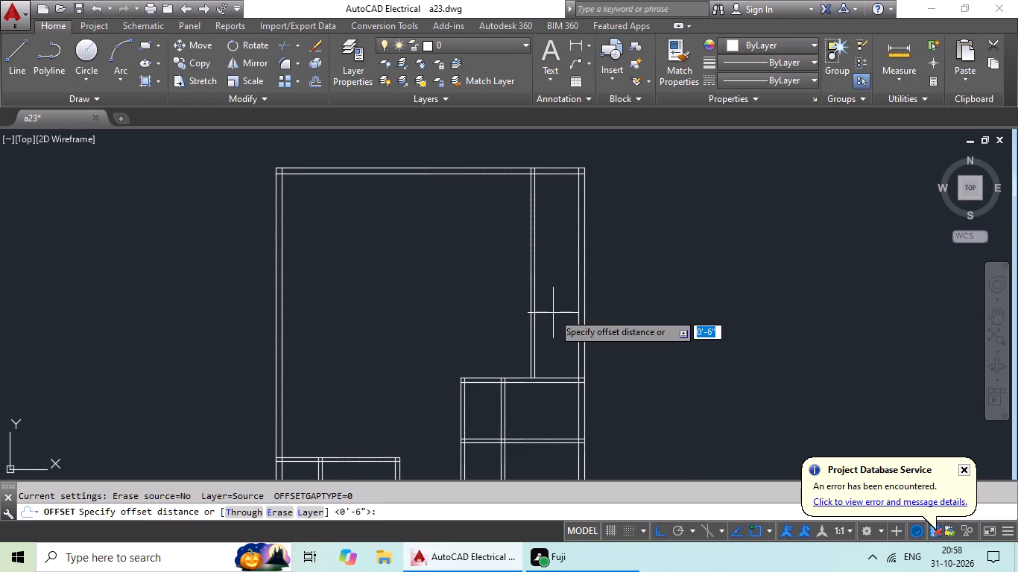
type("4'7\"")
key("Return")
scroll(549, 384, "up", 2)
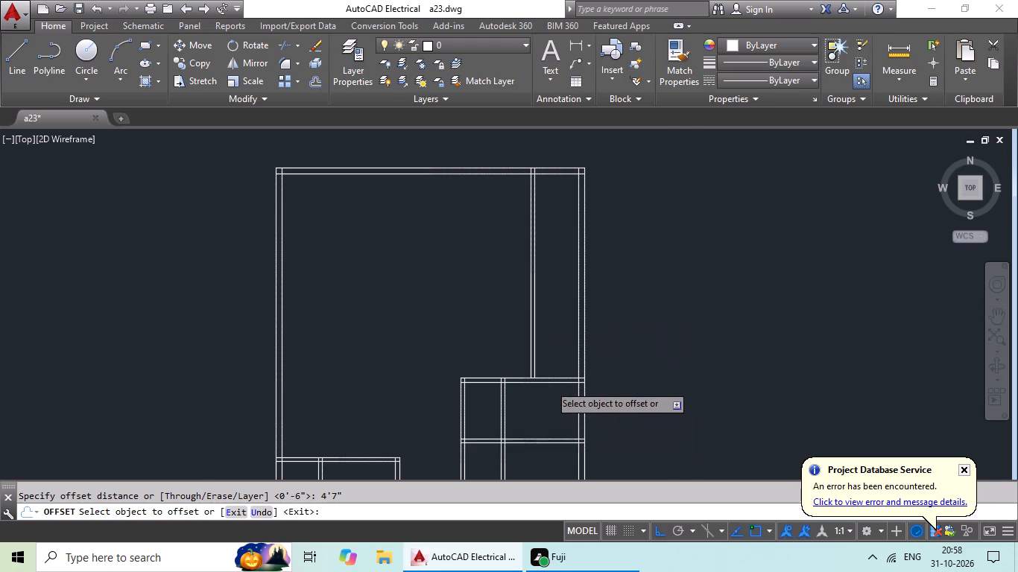
scroll(549, 384, "up", 1)
left_click_drag(578, 358, 582, 349)
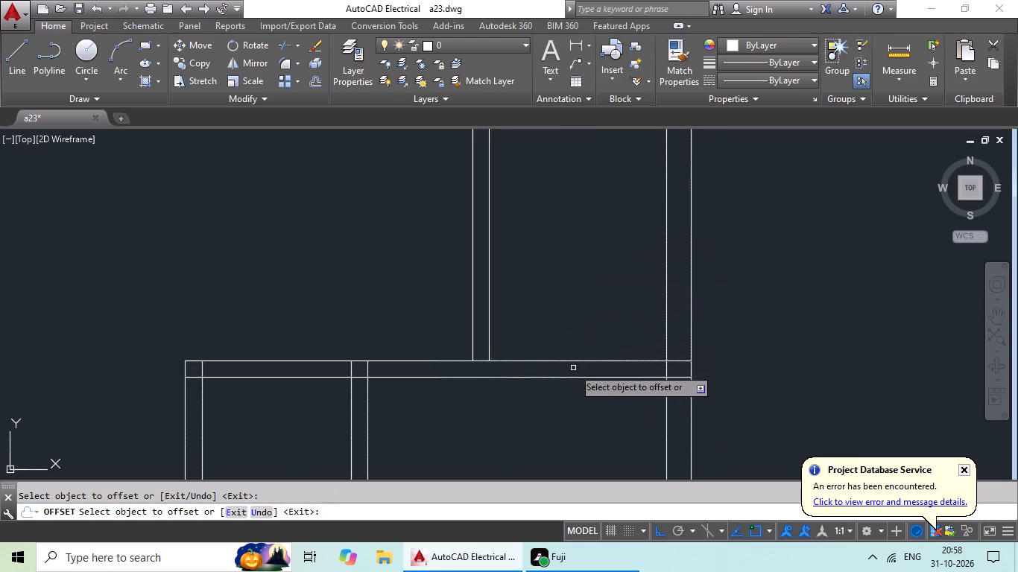
left_click_drag(578, 360, 587, 340)
left_click(601, 299)
scroll(606, 293, "down", 1)
middle_click_drag(607, 289, 598, 305)
key("Escape")
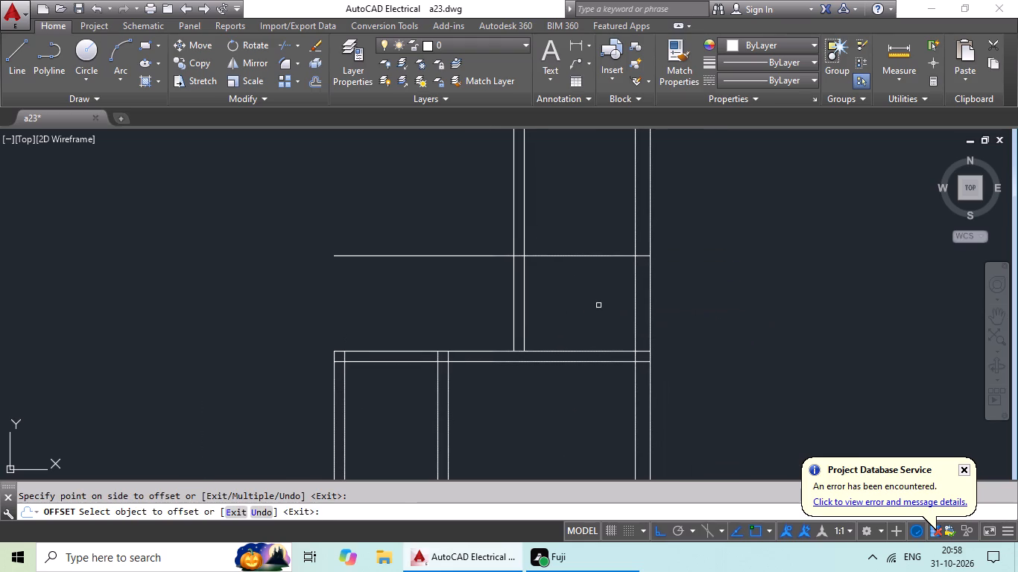
key("Escape")
key("Escape")
Offset the new horizontal line 6" upward to form the rear cross wall's thickness.
key("o")
key("Return")
key("6")
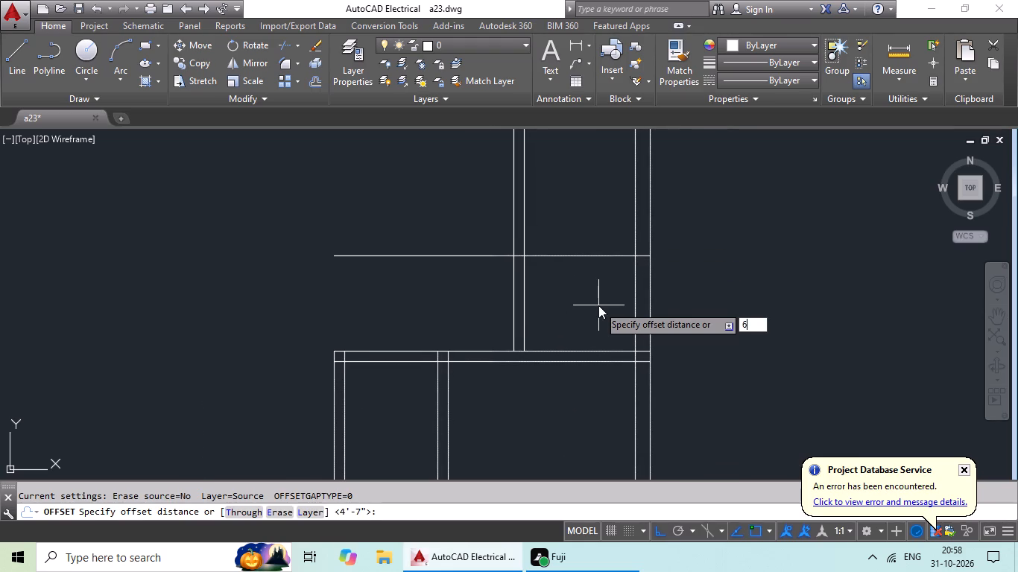
key("shift+quotedbl")
key("Return")
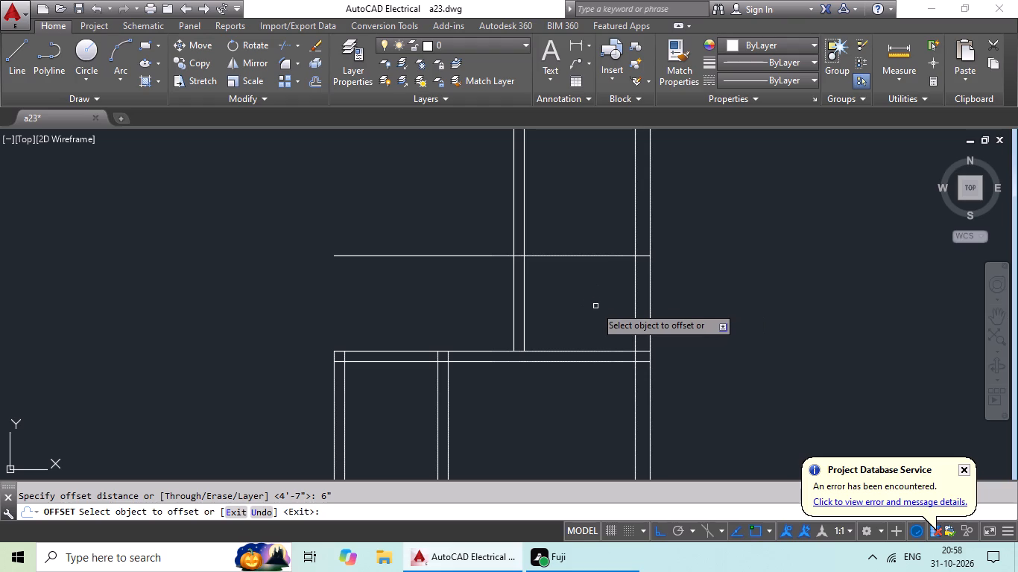
left_click_drag(607, 255, 620, 204)
left_click(620, 205)
key("Escape")
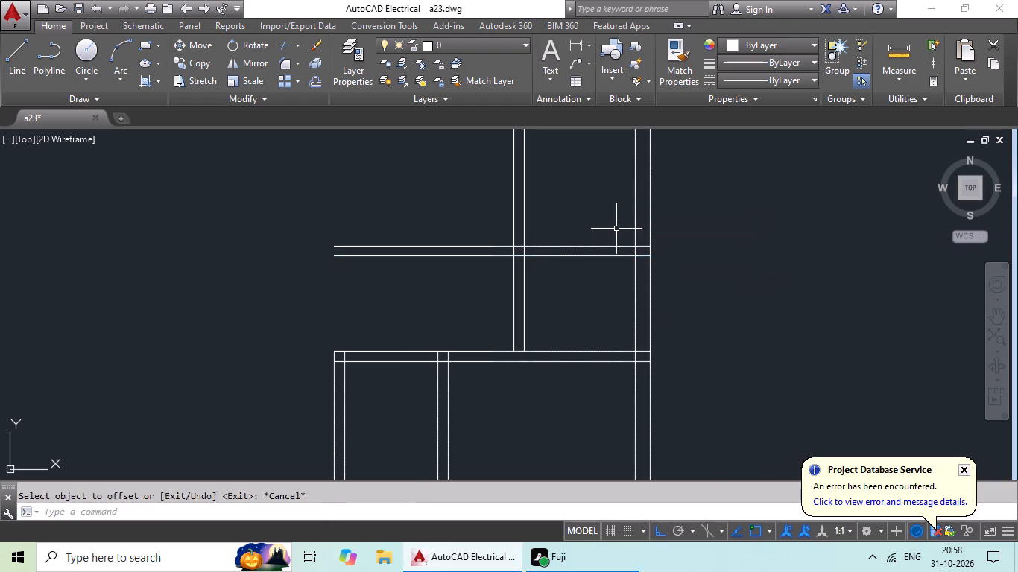
key("Escape")
Trim both lines of the rear cross wall where they run past the left line of the new vertical partition.
key("t")
key("r")
key("space")
key("space")
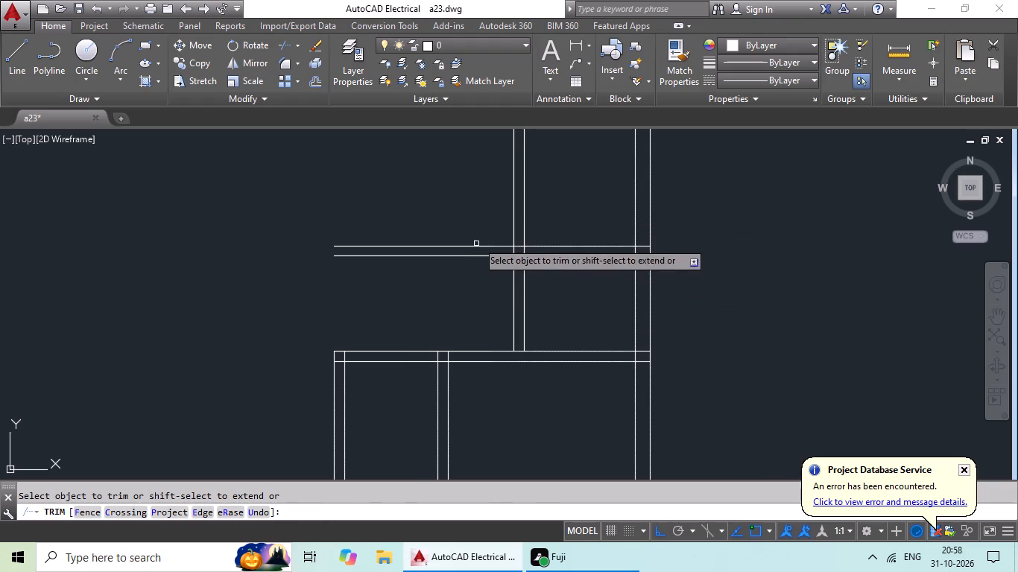
left_click_drag(487, 229, 471, 252)
left_click(464, 264)
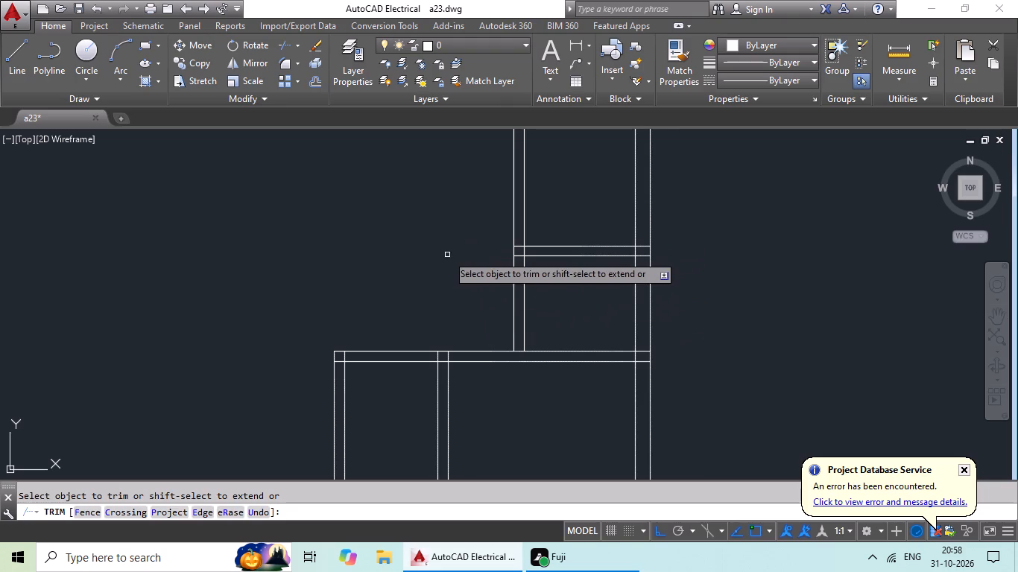
key("Escape")
key("Escape")
Offset the top line of the right-side rear cross wall 5' upward.
middle_click_drag(414, 235, 429, 285)
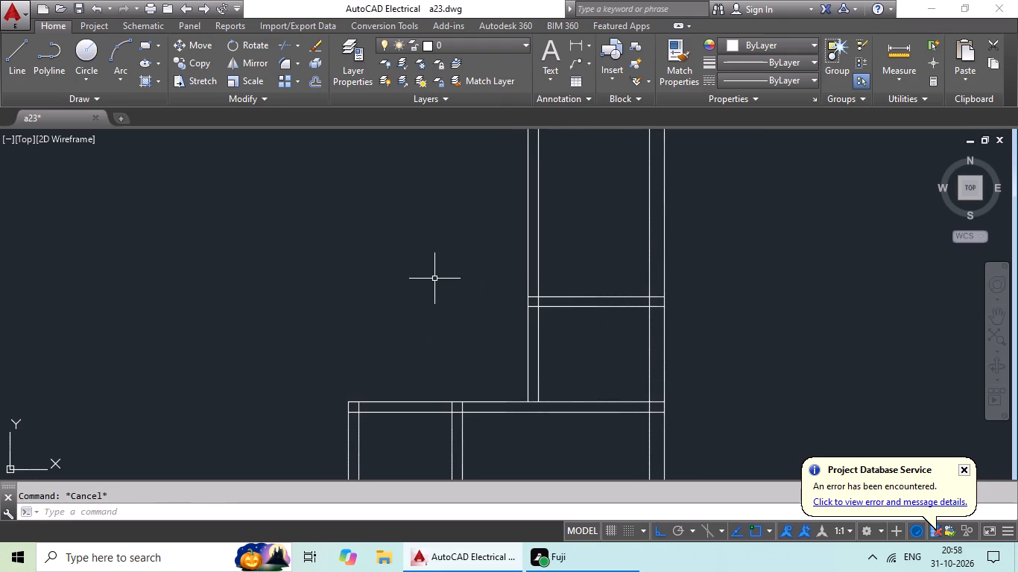
scroll(435, 277, "up", 1)
middle_click_drag(439, 274, 370, 292)
key("Escape")
key("o")
key("Return")
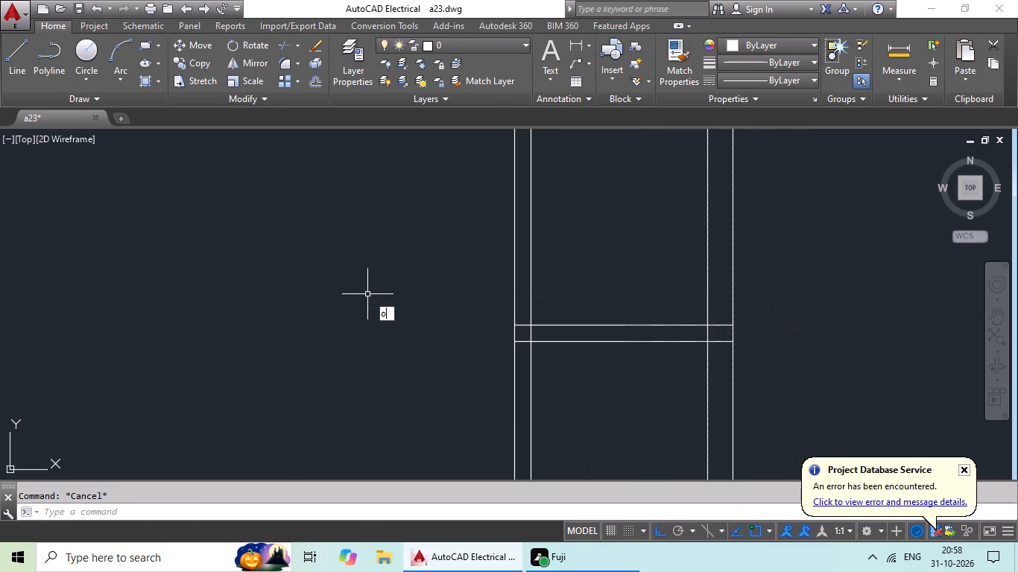
type("5'")
key("Return")
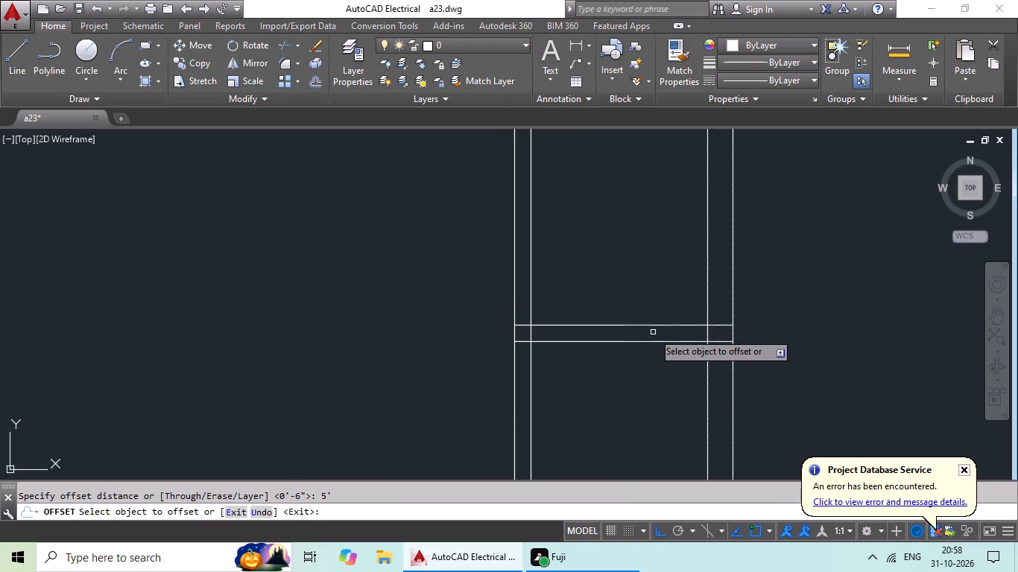
left_click(654, 326)
left_click_drag(656, 185, 656, 197)
scroll(639, 230, "down", 2)
middle_click_drag(637, 231, 565, 275)
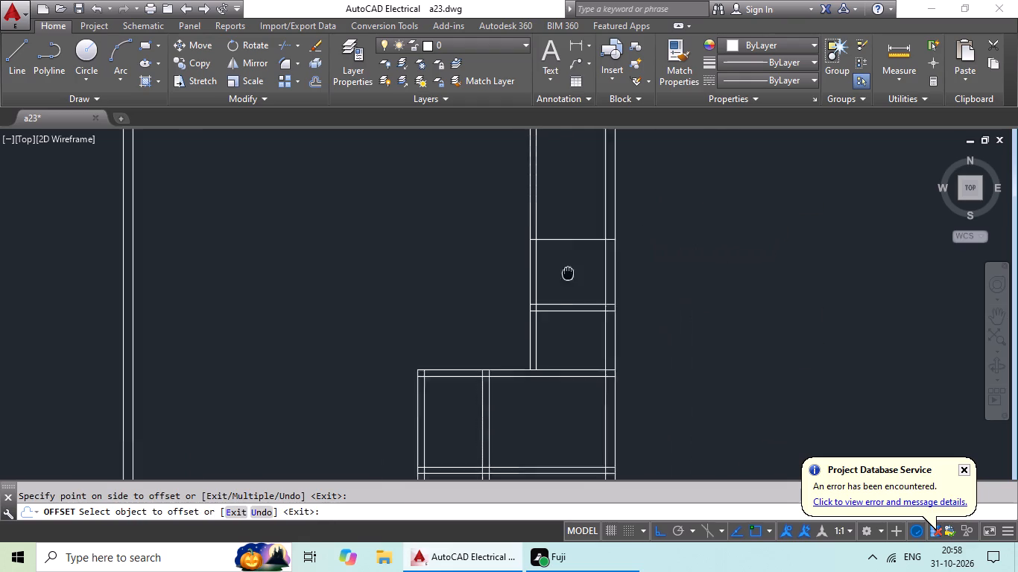
middle_click_drag(565, 275, 560, 279)
key("Escape")
key("Escape")
Offset the new horizontal line 6" upward to give the second rear cross wall its thickness.
key("o")
key("Return")
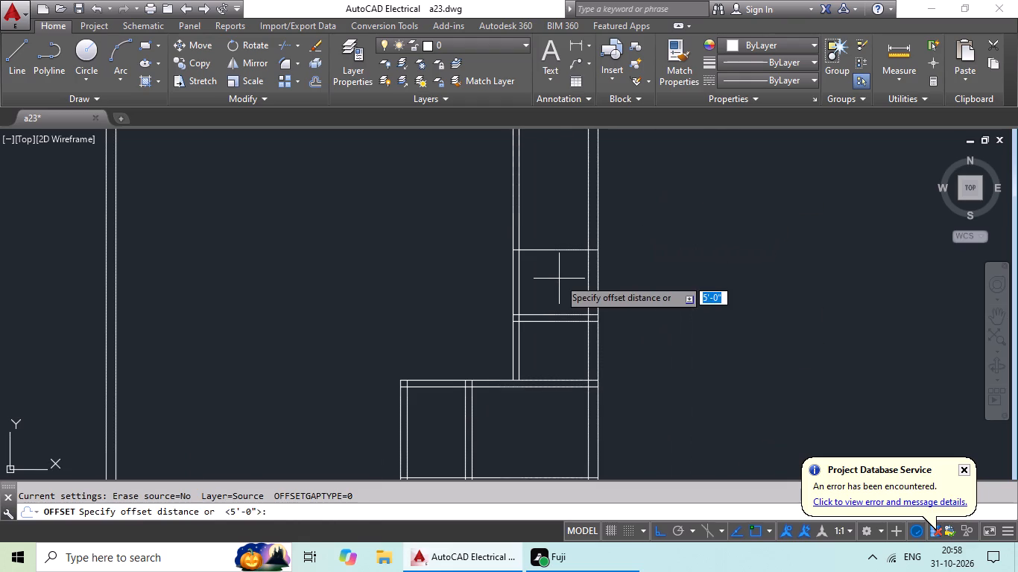
type("6\"")
key("Return")
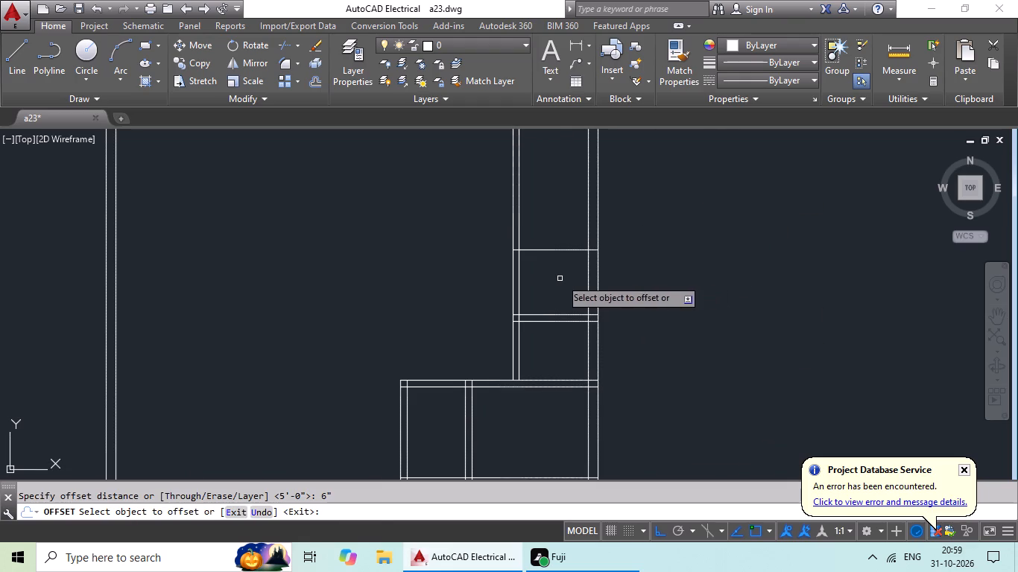
left_click_drag(578, 251, 578, 241)
left_click(575, 212)
key("Escape")
key("Escape")
key("Escape")
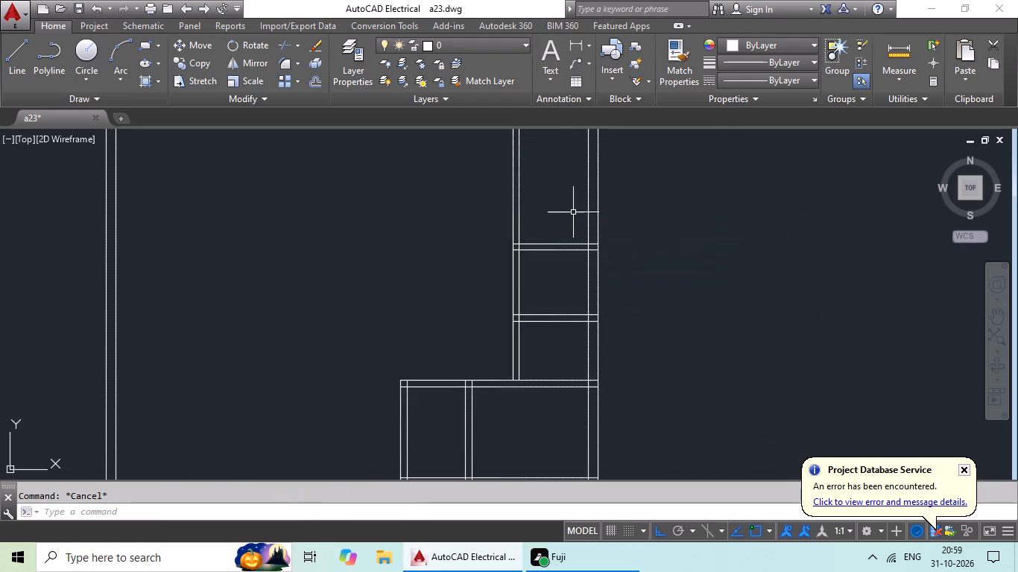
Trim both lines of the right-side rear partition where they run above the new cross wall.
type("tr")
key("space")
key("space")
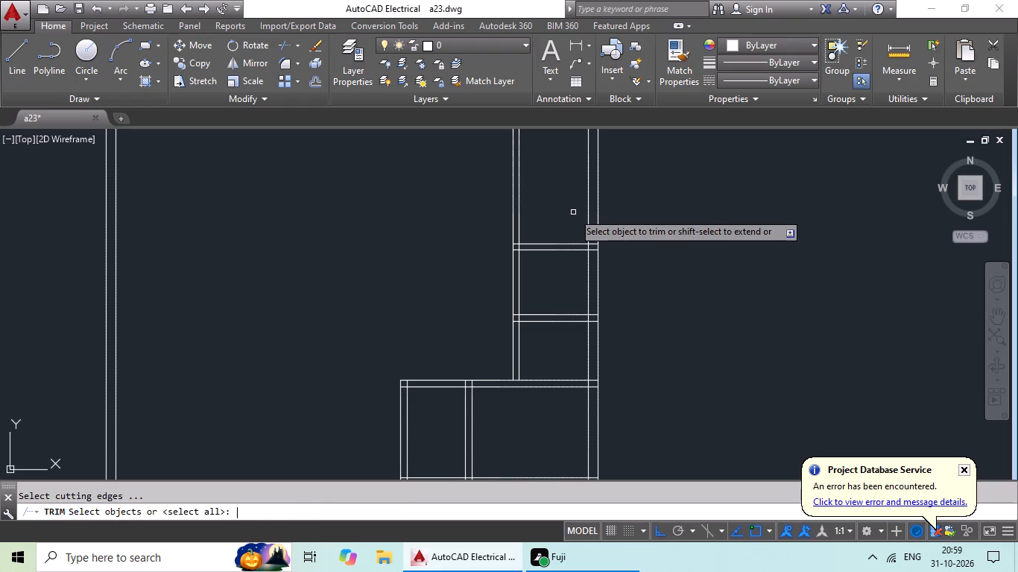
scroll(558, 201, "up", 1)
left_click_drag(560, 186, 447, 239)
left_click(446, 239)
scroll(507, 214, "down", 3)
middle_click_drag(391, 227, 639, 214)
middle_click_drag(601, 233, 639, 217)
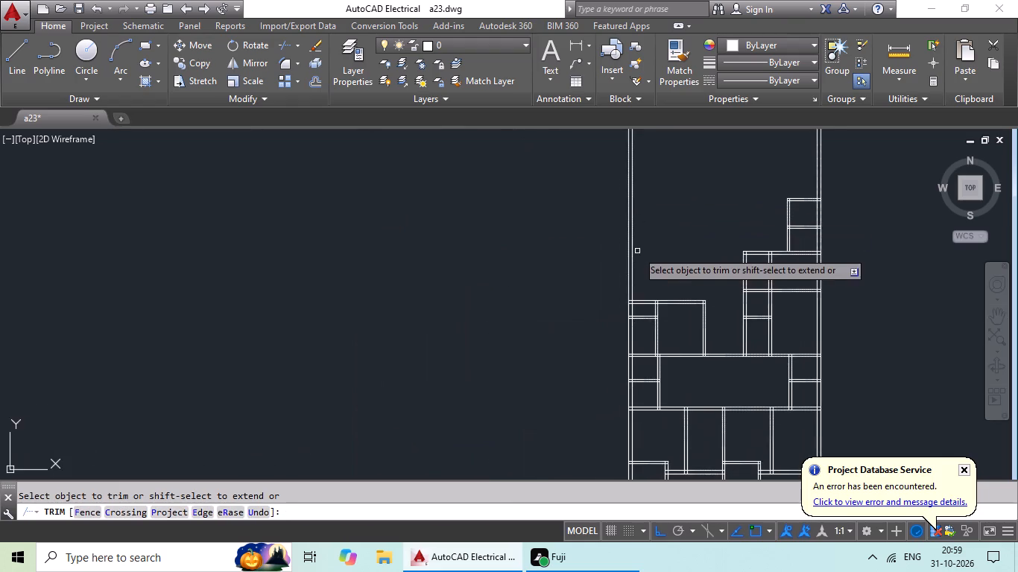
scroll(637, 252, "up", 1)
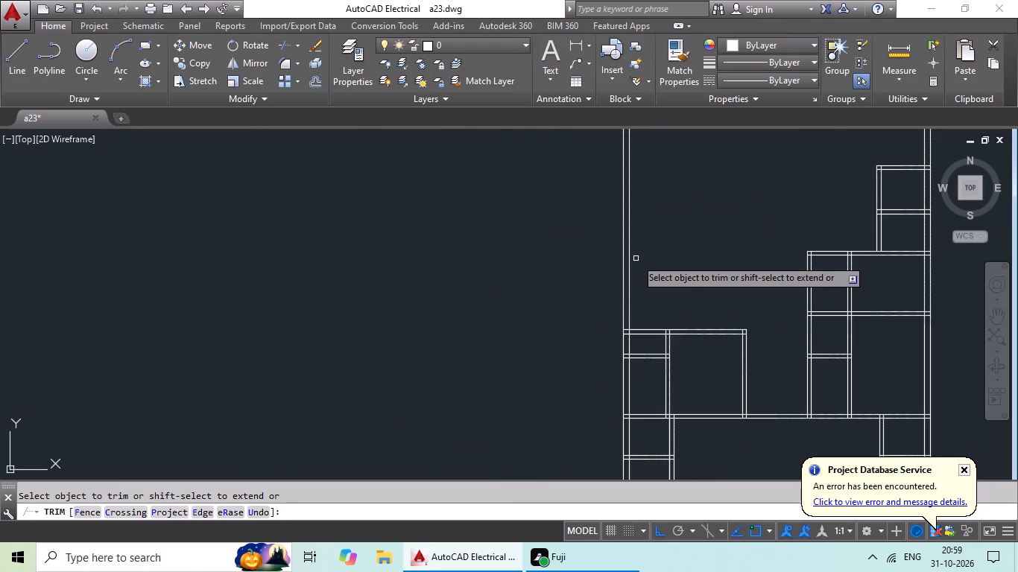
scroll(674, 276, "down", 2)
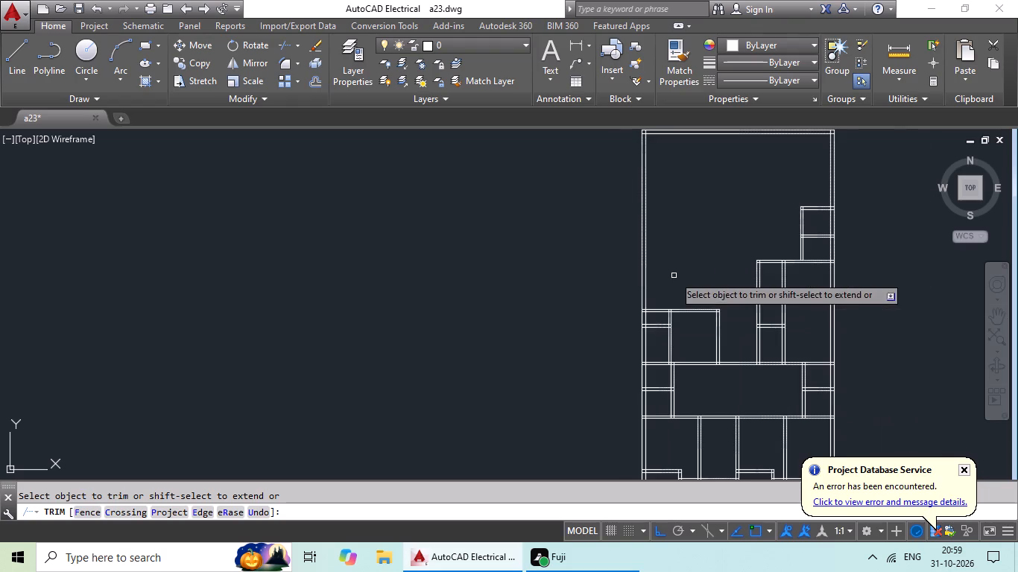
middle_click_drag(665, 296, 645, 318)
middle_click_drag(685, 267, 627, 304)
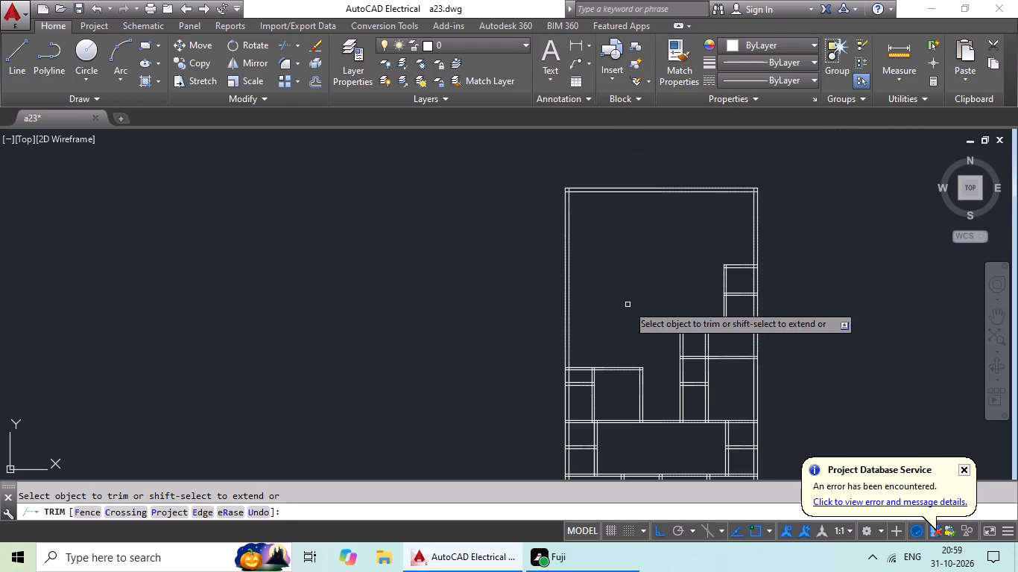
key("Escape")
Offset the inner line of the left exterior wall 5'4" to the right.
key("o")
key("Return")
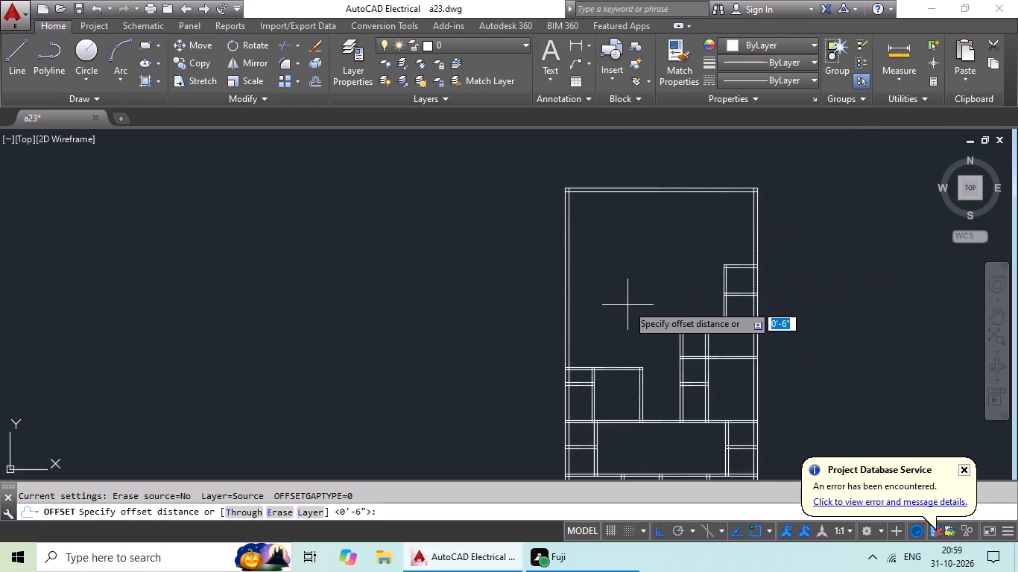
type("5'4\"")
key("Return")
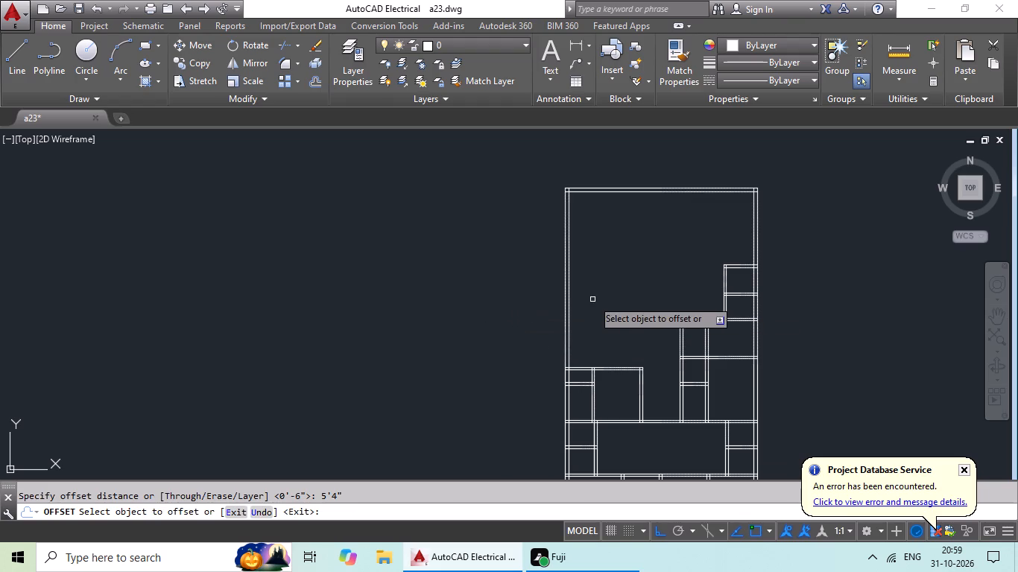
left_click_drag(568, 313, 595, 306)
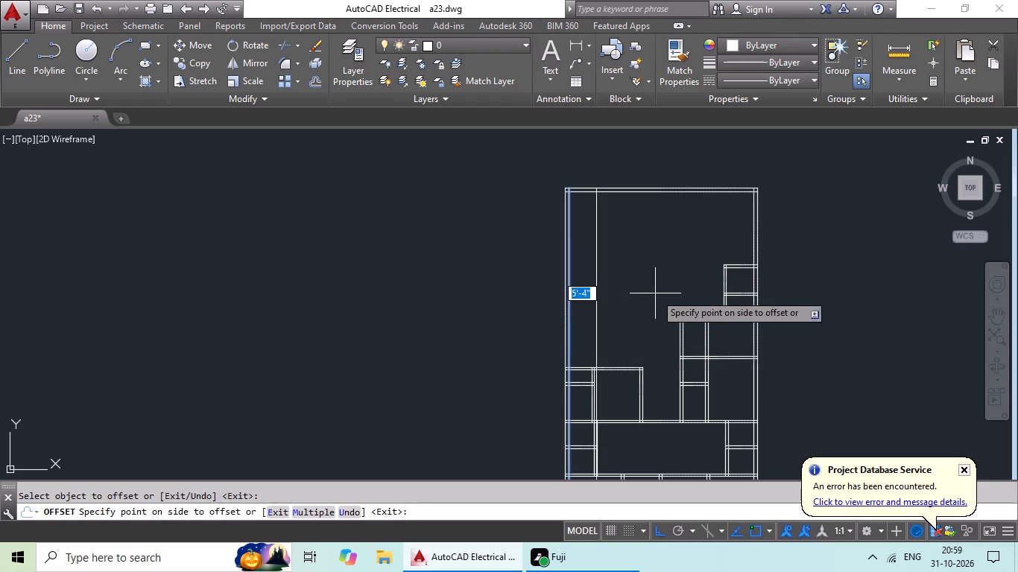
left_click(655, 293)
key("Escape")
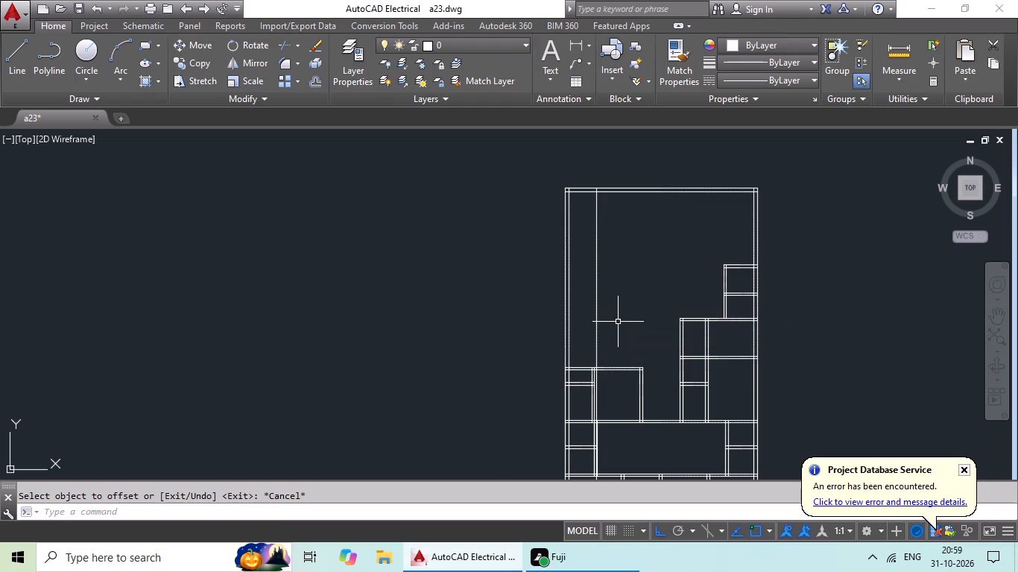
Trim the new vertical line below the left-side rooms' top cross wall.
type("tr")
key("space")
key("space")
scroll(592, 385, "up", 4)
left_click(622, 338)
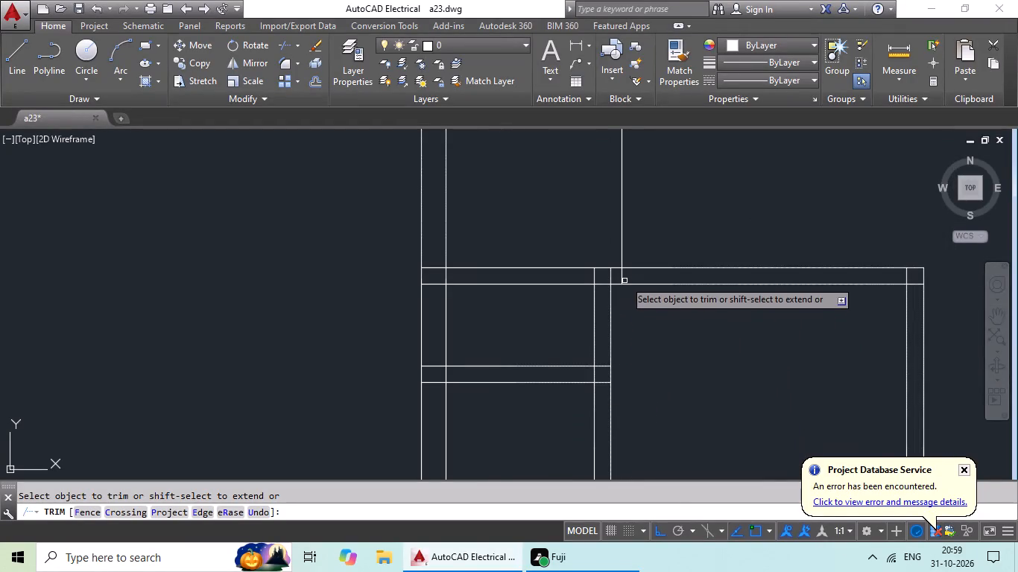
scroll(753, 186, "down", 3)
middle_click_drag(754, 185, 706, 311)
key("Escape")
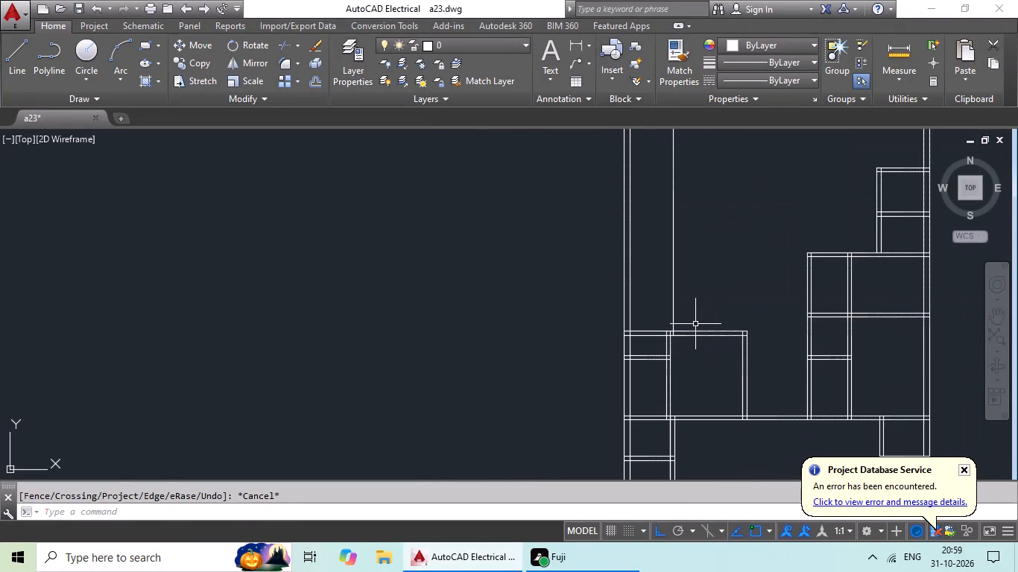
Offset the trimmed vertical line 6" to the right to form the left rear partition's thickness.
key("o")
key("Return")
key("6")
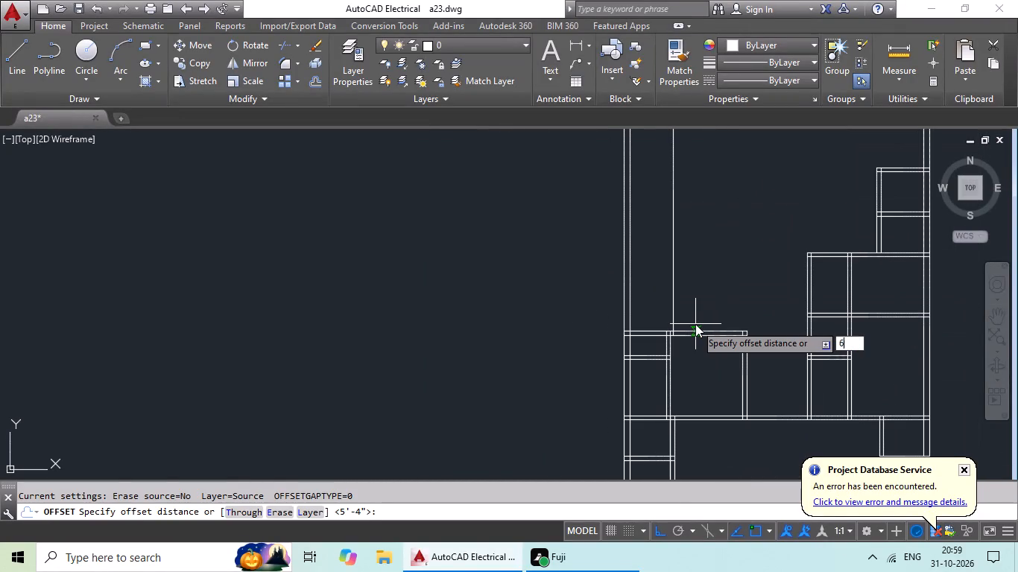
key("shift+quotedbl")
key("Return")
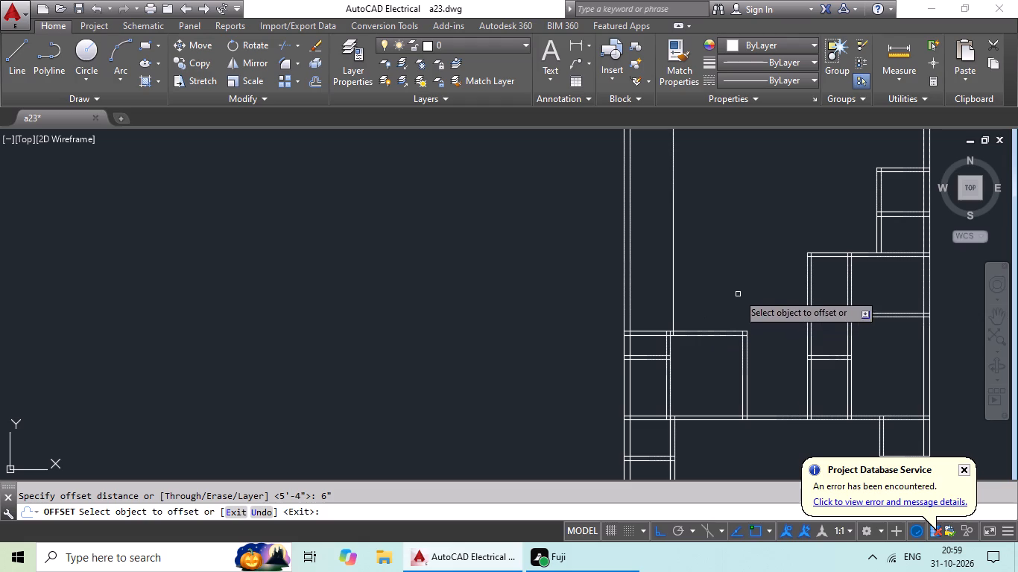
left_click_drag(672, 287, 687, 283)
left_click(721, 276)
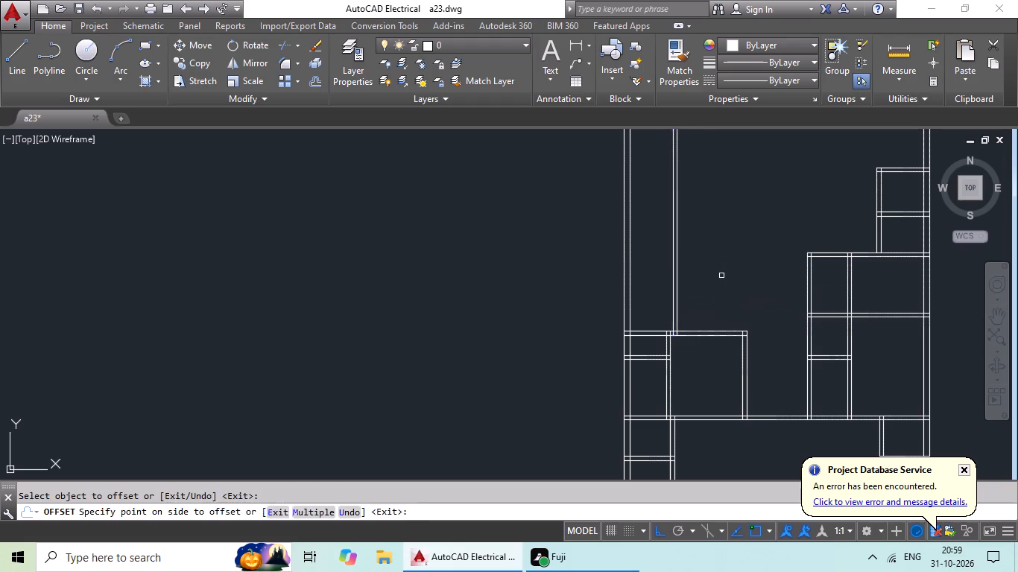
scroll(722, 276, "down", 1)
middle_click_drag(719, 276, 406, 340)
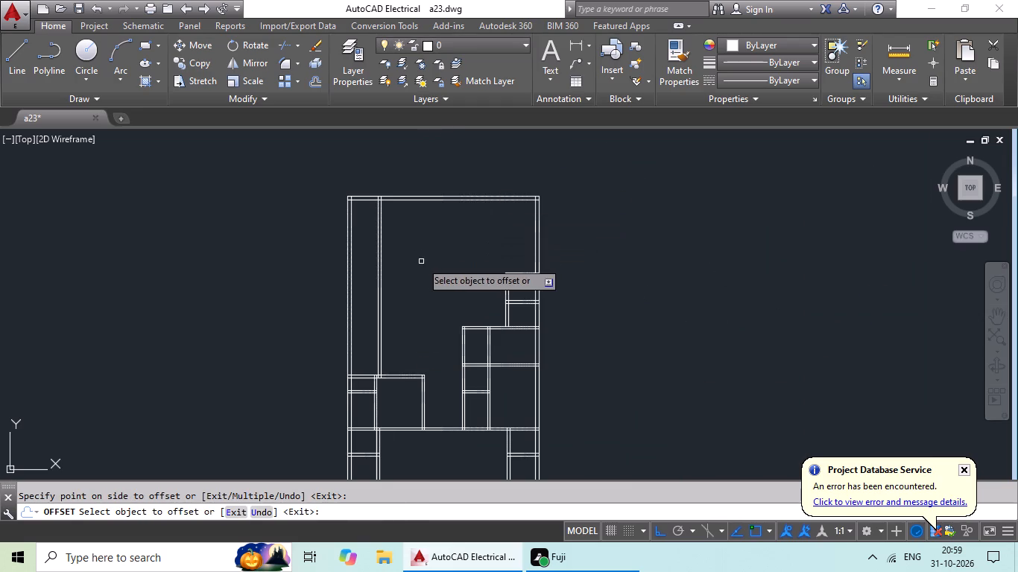
middle_click_drag(413, 289, 464, 270)
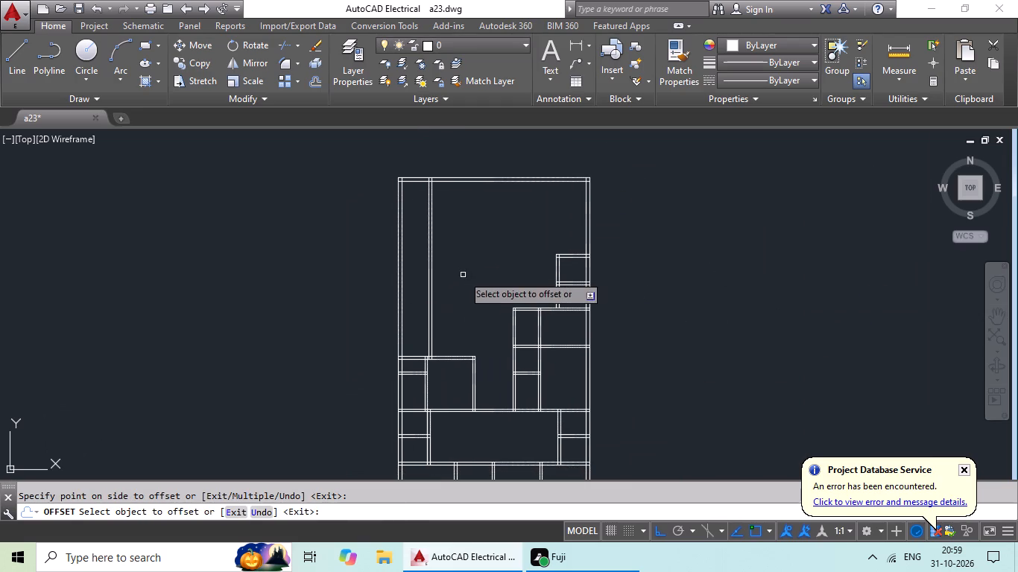
key("Escape")
key("Escape")
key("Escape")
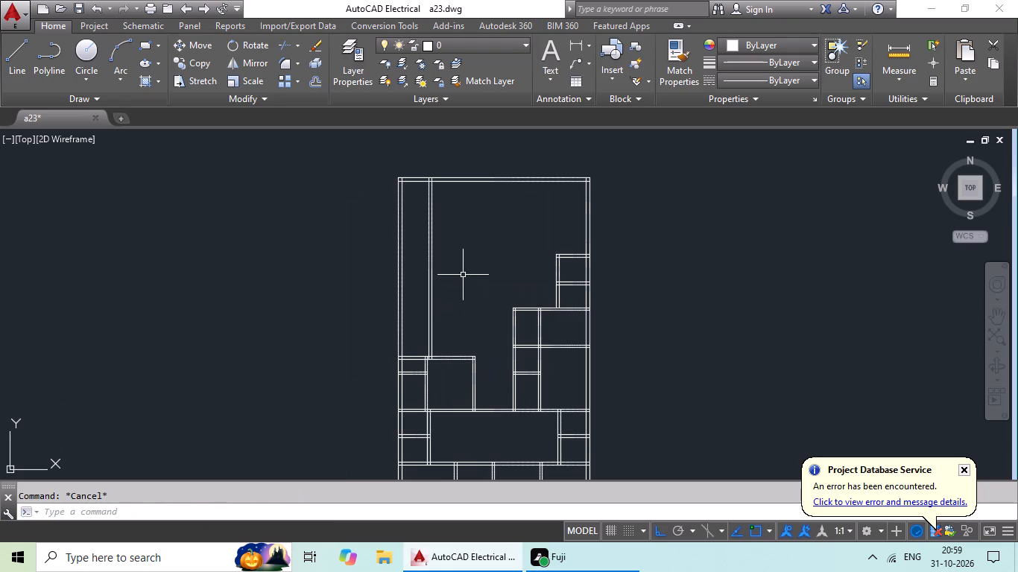
key("Escape")
Offset the top line of the left-side rooms' top cross wall 6'9" upward.
key("o")
key("Return")
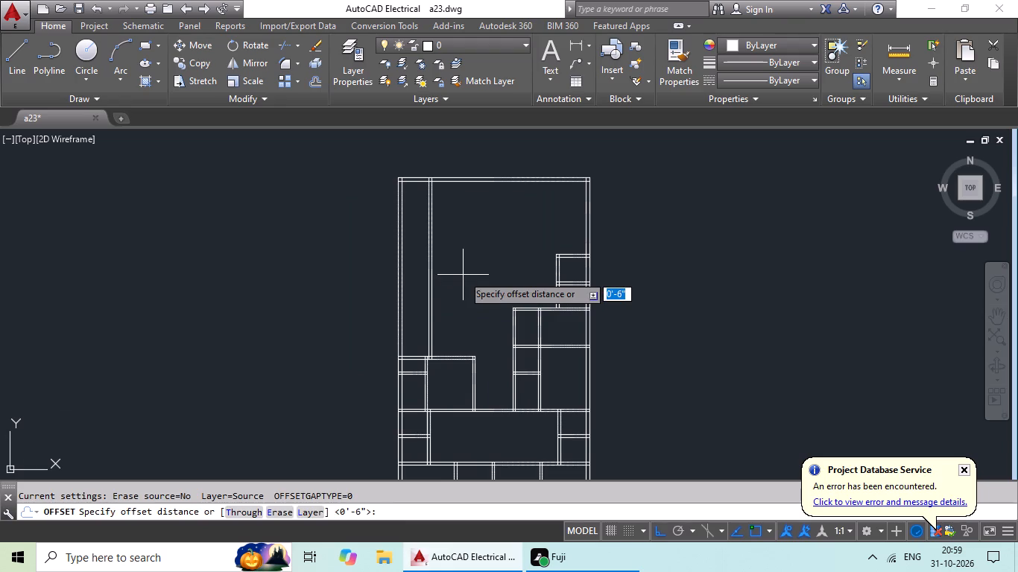
type("6'9")
key("shift+quotedbl")
key("Return")
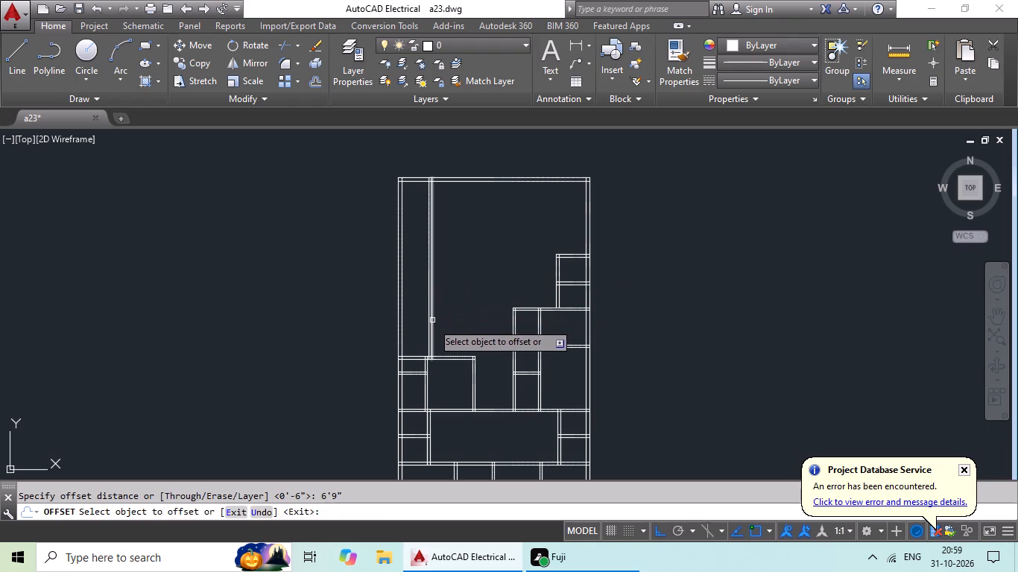
scroll(426, 361, "up", 4)
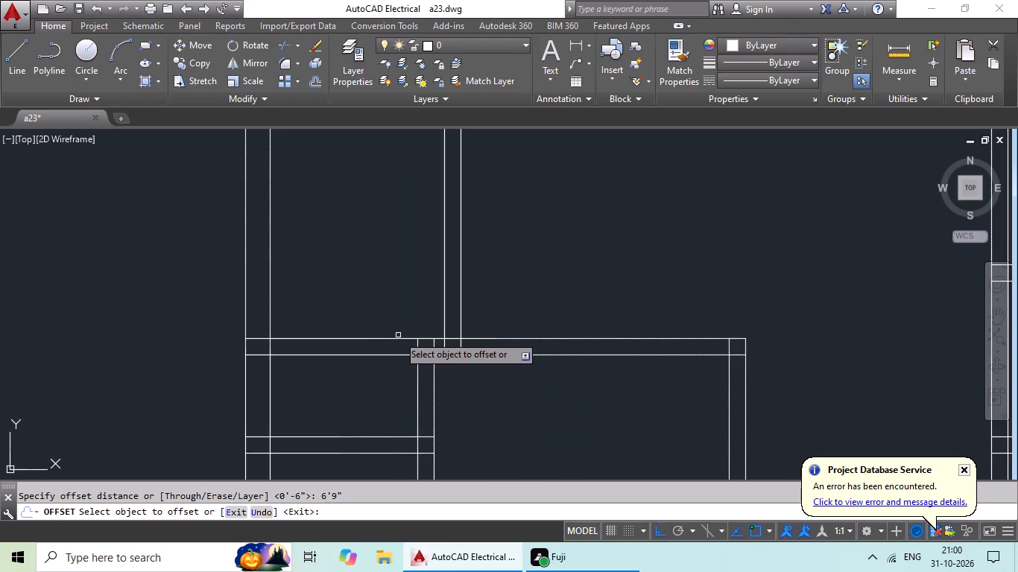
left_click_drag(379, 338, 382, 321)
left_click(388, 291)
scroll(391, 291, "down", 2)
middle_click_drag(395, 279, 372, 333)
key("Escape")
Offset the new horizontal line 6" upward to form the left rear cross wall's thickness.
key("o")
key("Return")
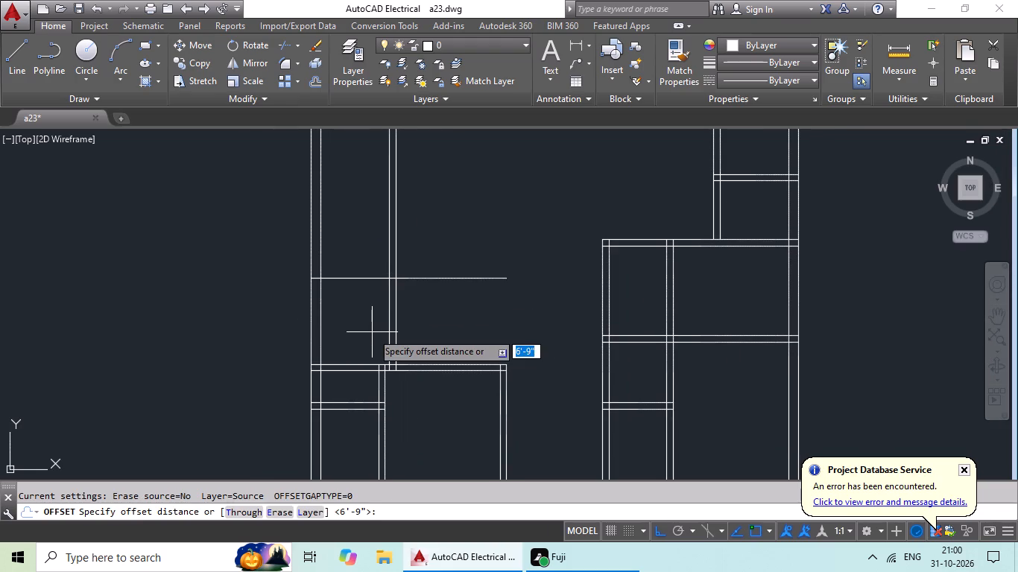
type("6\"")
key("Return")
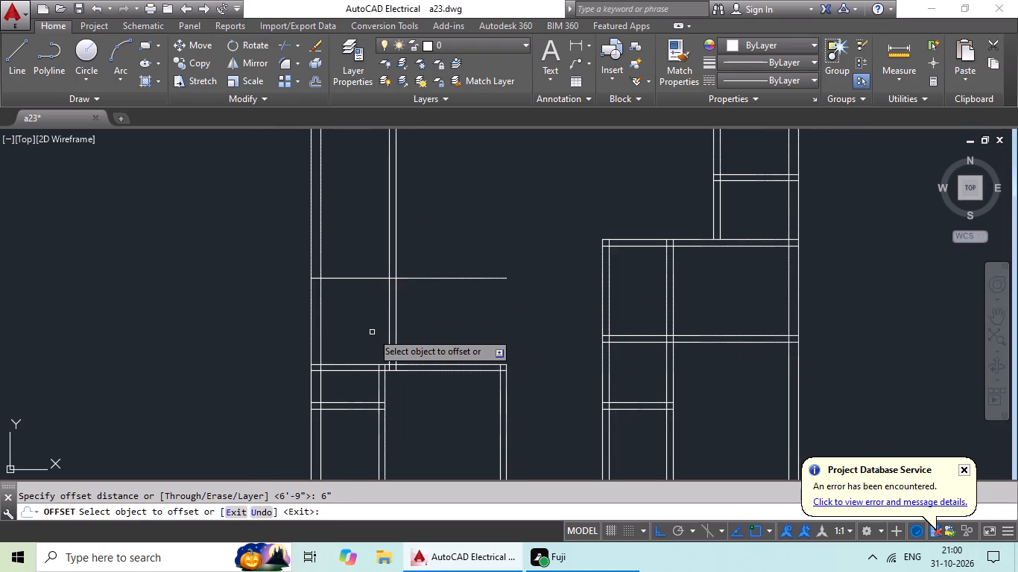
left_click(382, 278)
left_click(383, 253)
key("Escape")
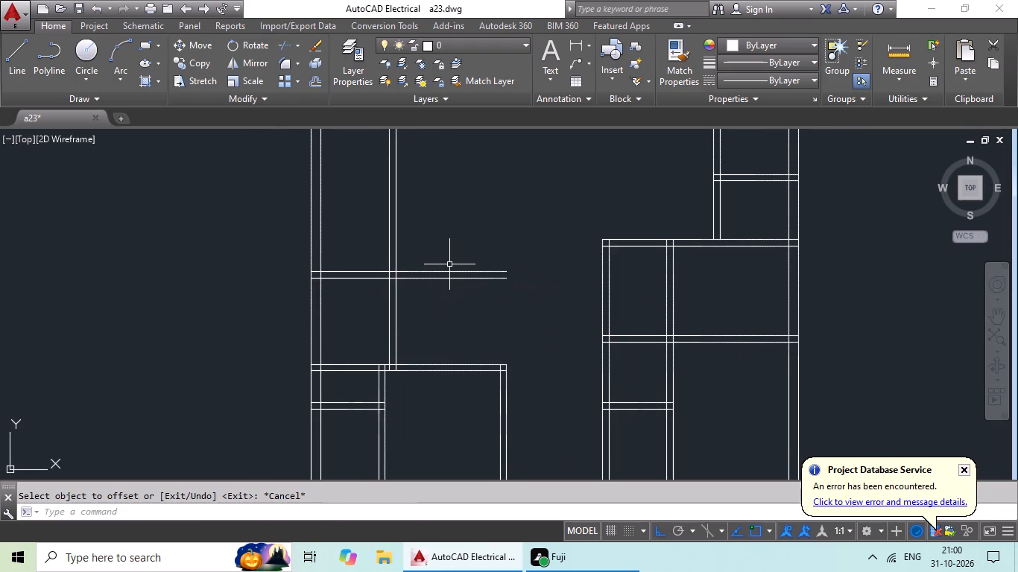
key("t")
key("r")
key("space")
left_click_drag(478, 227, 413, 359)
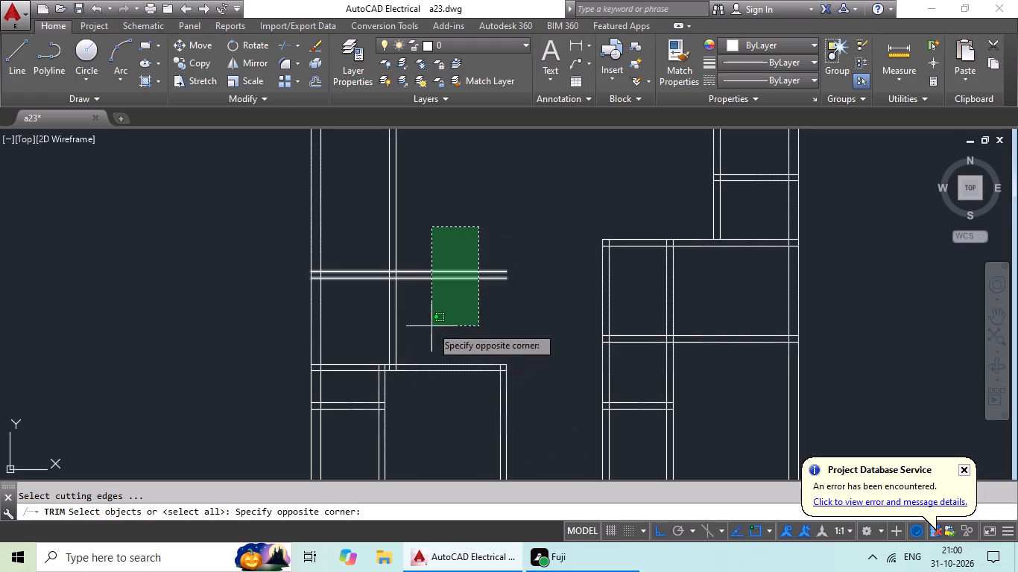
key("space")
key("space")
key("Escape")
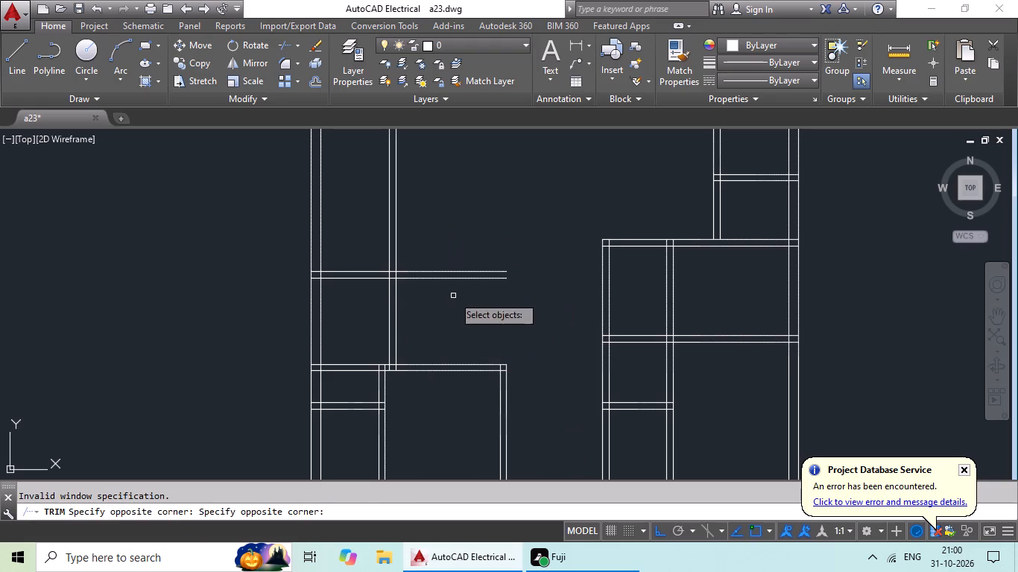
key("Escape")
Trim both lines of the left rear cross wall where they run past the right line of the left rear partition.
key("t")
key("r")
key("space")
key("space")
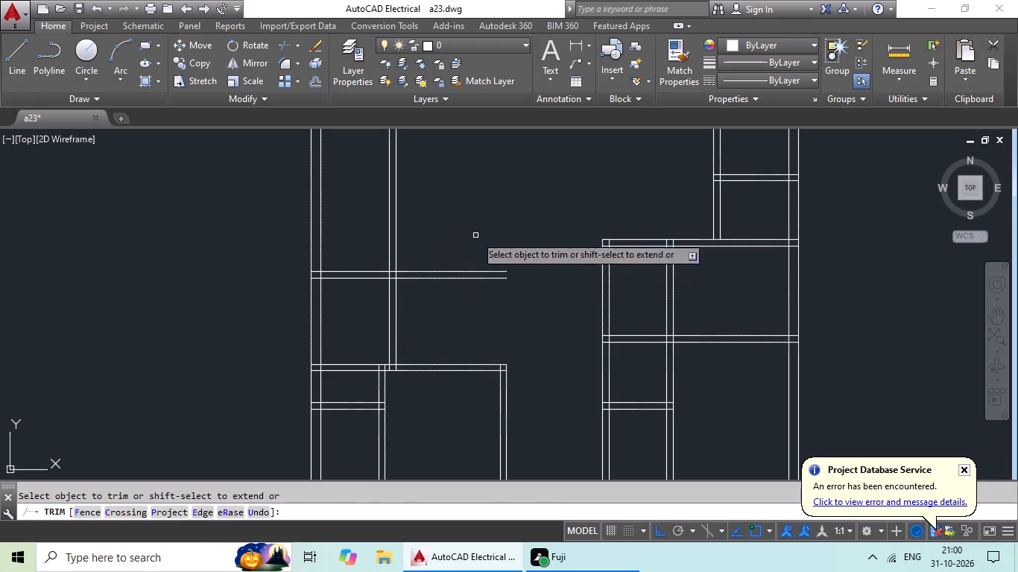
left_click_drag(478, 229, 444, 314)
left_click(444, 314)
scroll(467, 278, "down", 2)
middle_click_drag(471, 270, 441, 328)
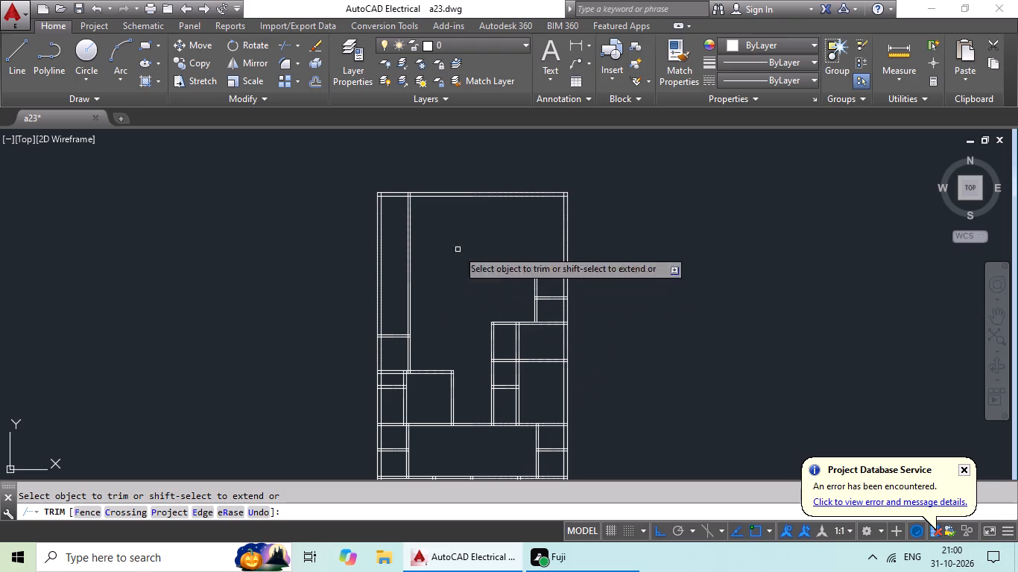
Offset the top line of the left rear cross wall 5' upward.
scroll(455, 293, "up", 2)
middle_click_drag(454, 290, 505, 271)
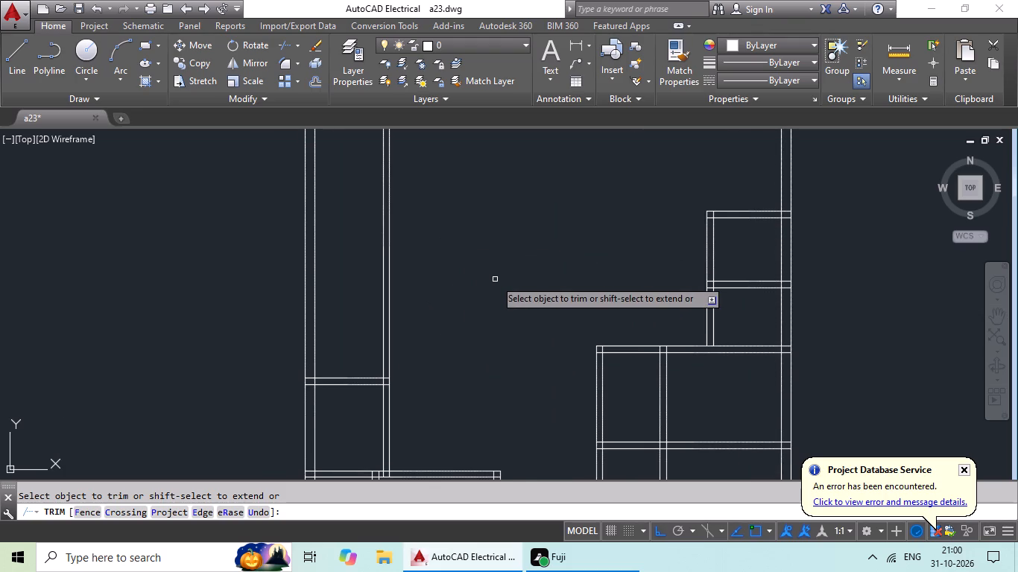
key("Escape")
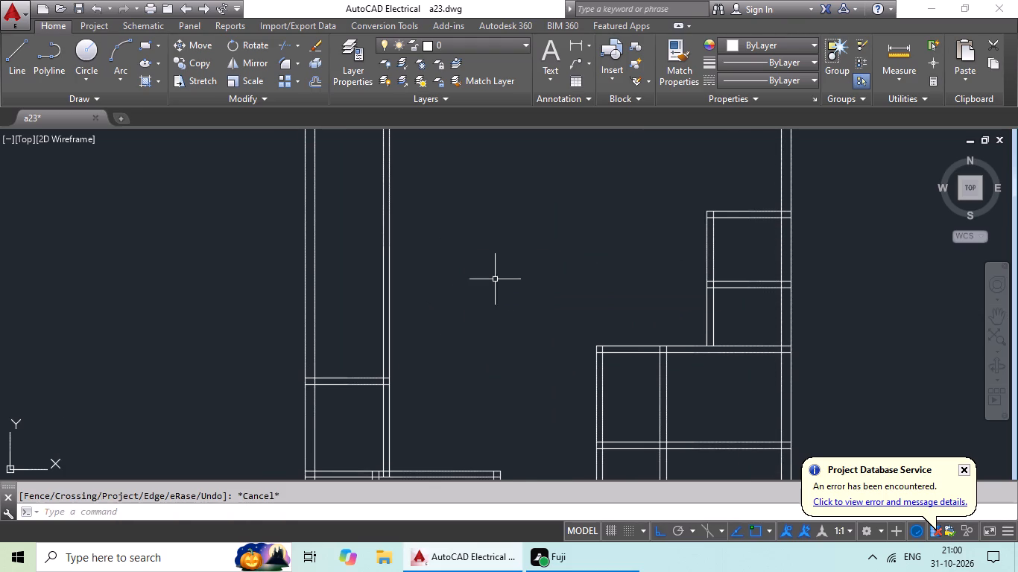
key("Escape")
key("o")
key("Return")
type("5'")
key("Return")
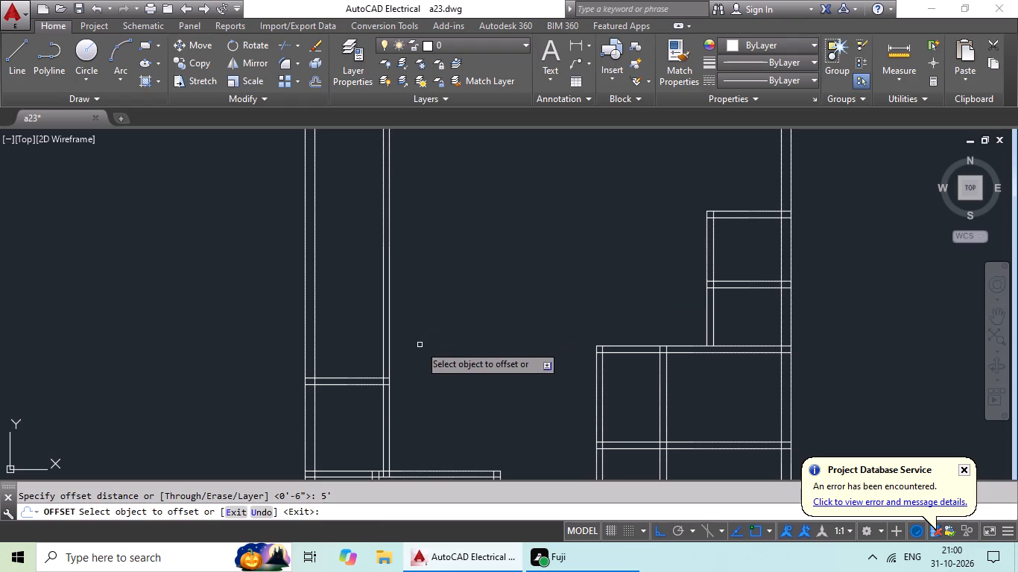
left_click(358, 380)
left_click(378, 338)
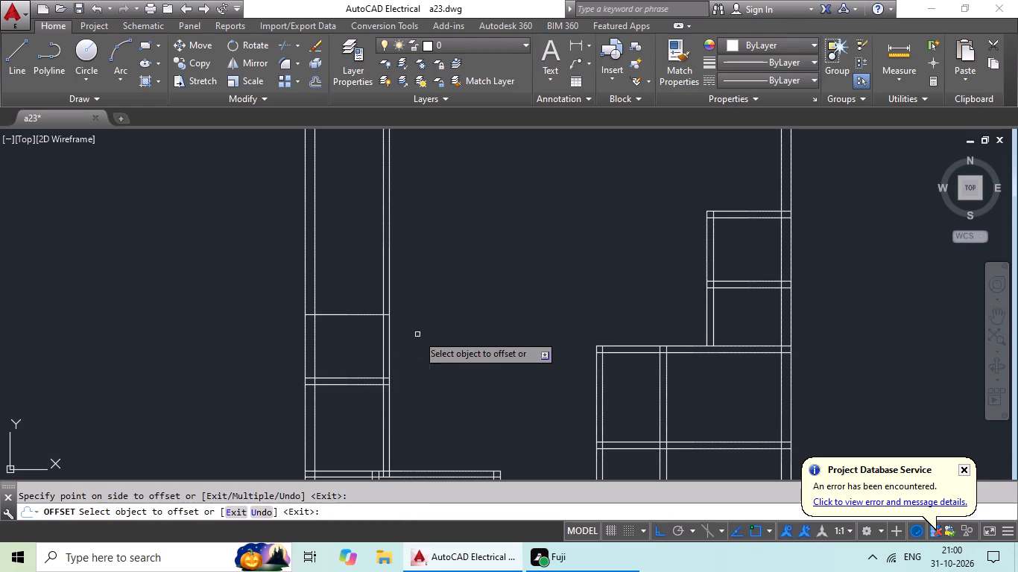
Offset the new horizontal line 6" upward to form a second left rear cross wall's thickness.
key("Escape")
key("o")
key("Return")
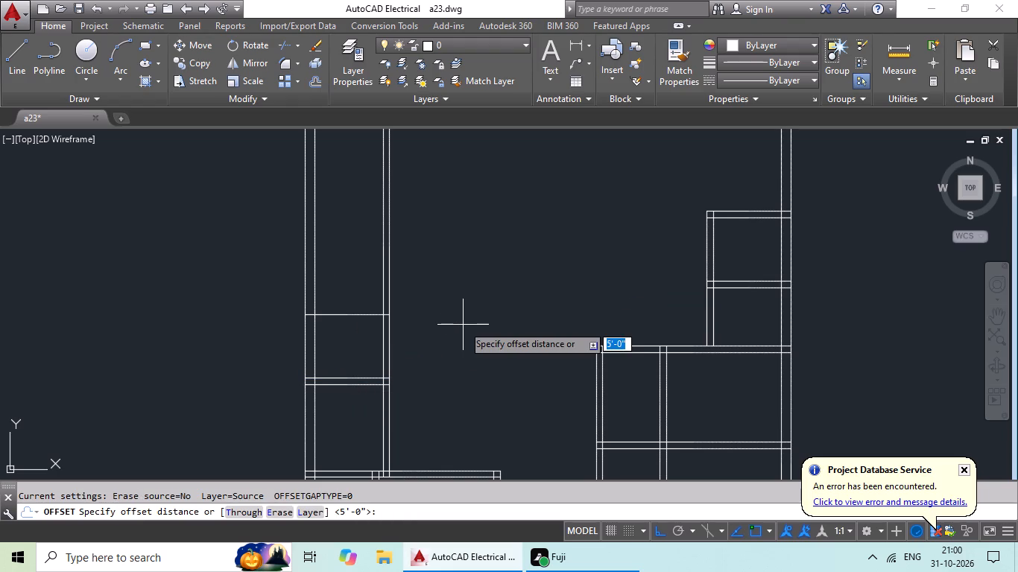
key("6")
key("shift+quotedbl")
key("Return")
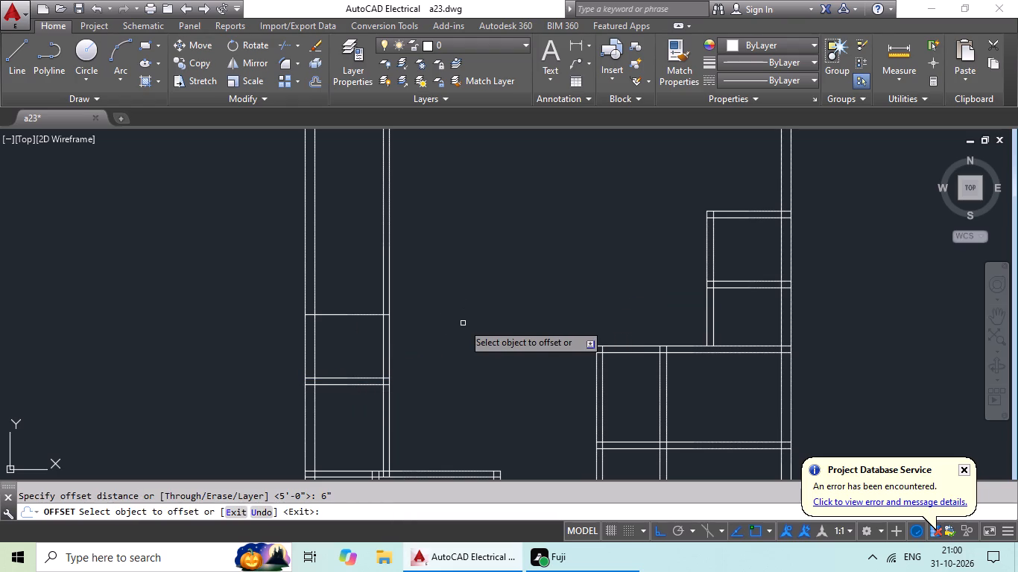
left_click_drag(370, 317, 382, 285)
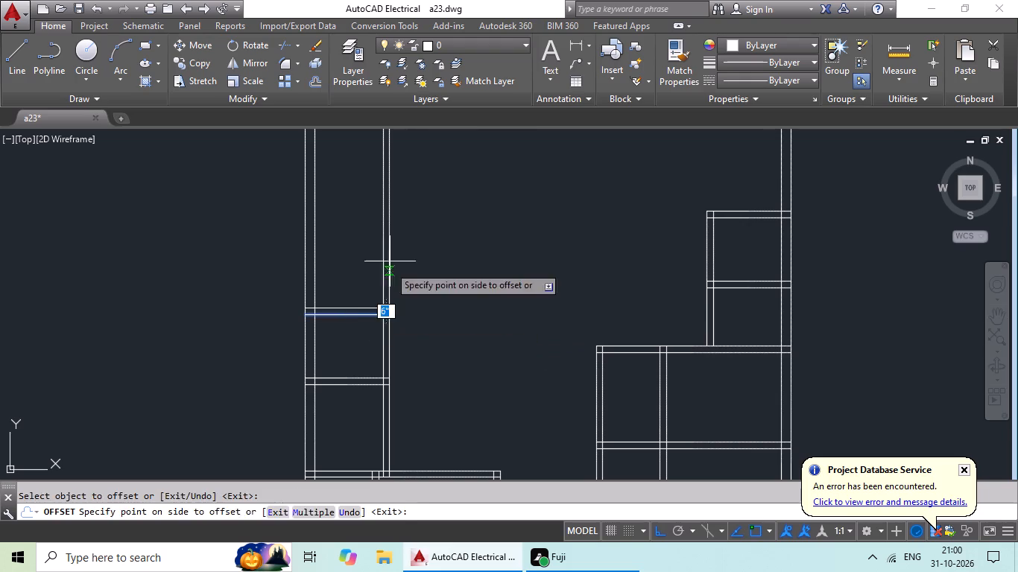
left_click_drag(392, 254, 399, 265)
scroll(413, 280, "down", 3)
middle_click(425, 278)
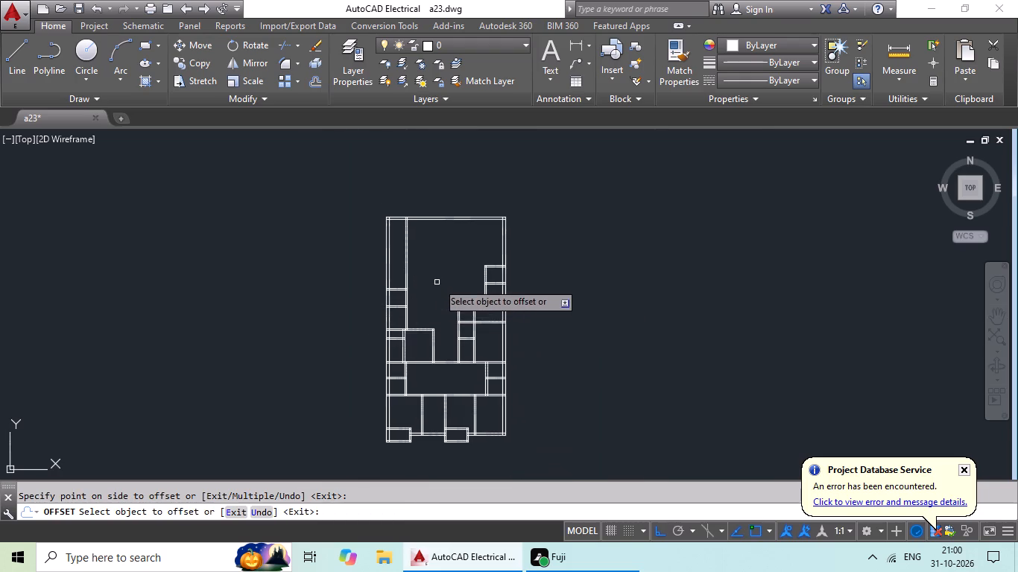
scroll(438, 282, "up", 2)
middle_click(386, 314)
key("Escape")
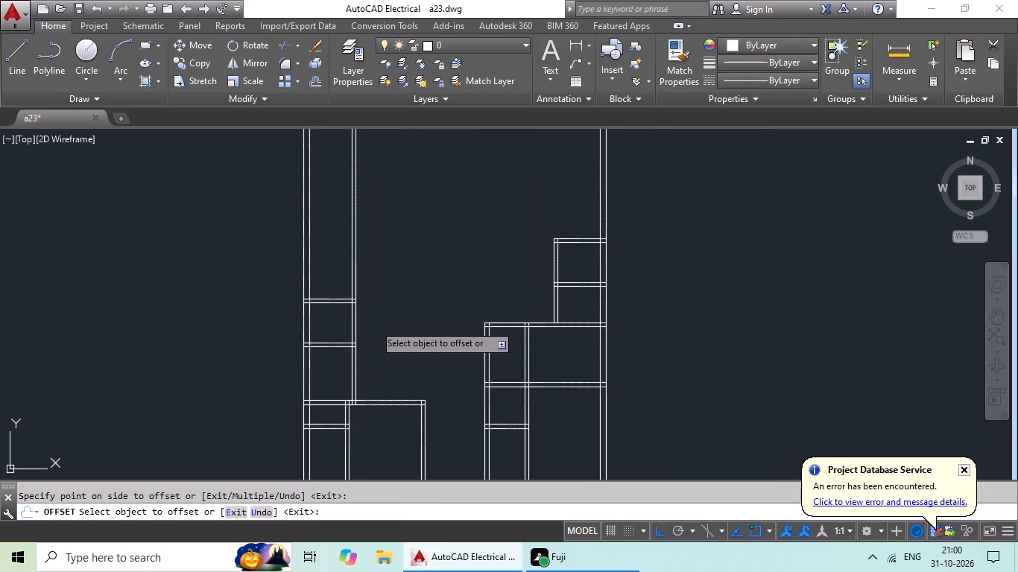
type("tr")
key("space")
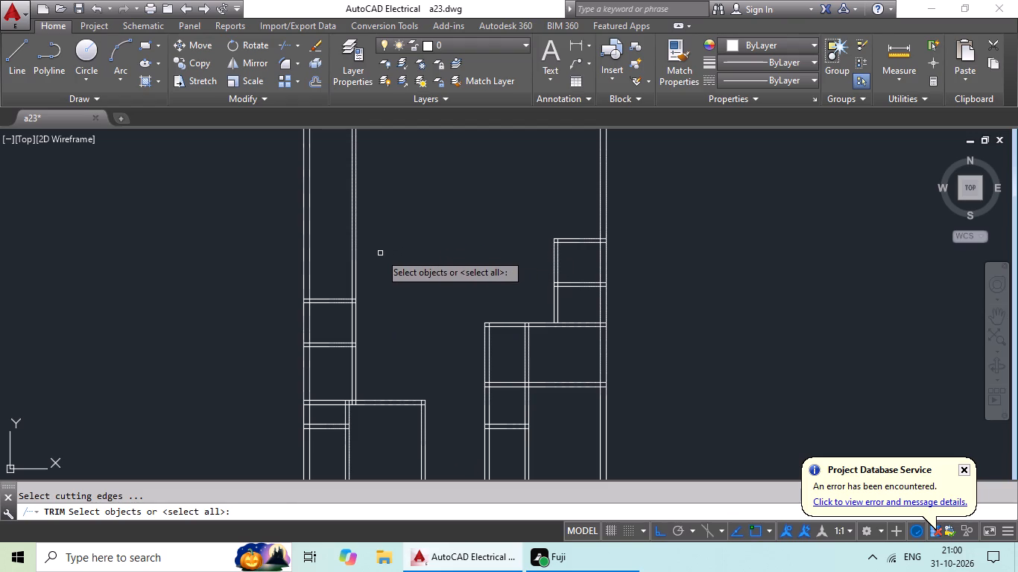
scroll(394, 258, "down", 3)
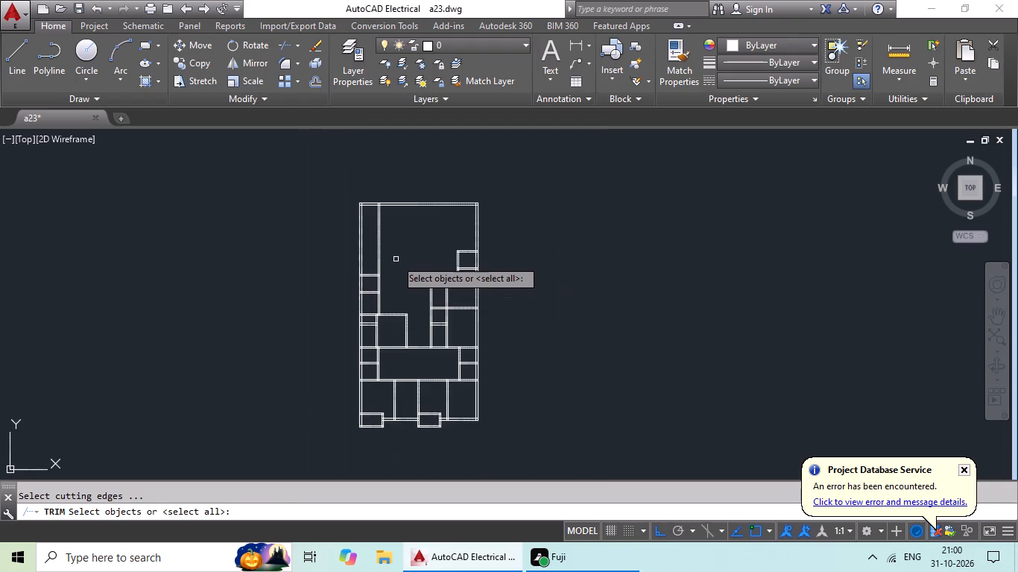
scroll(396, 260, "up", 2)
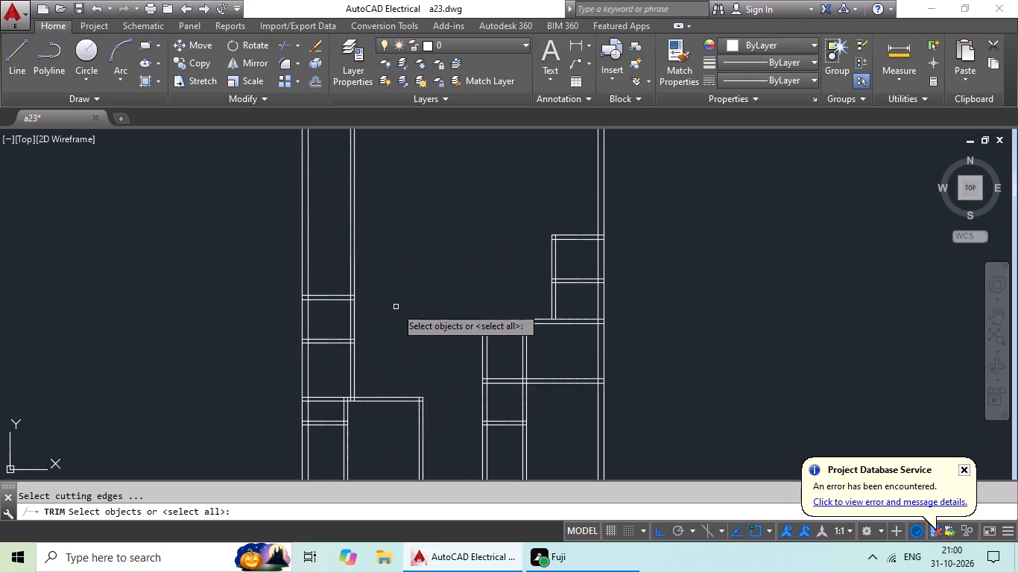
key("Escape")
Erase both lines of the left rear partition together with the two cross walls between it and the left outer wall.
middle_click_drag(391, 327, 417, 266)
left_click_drag(437, 247, 358, 229)
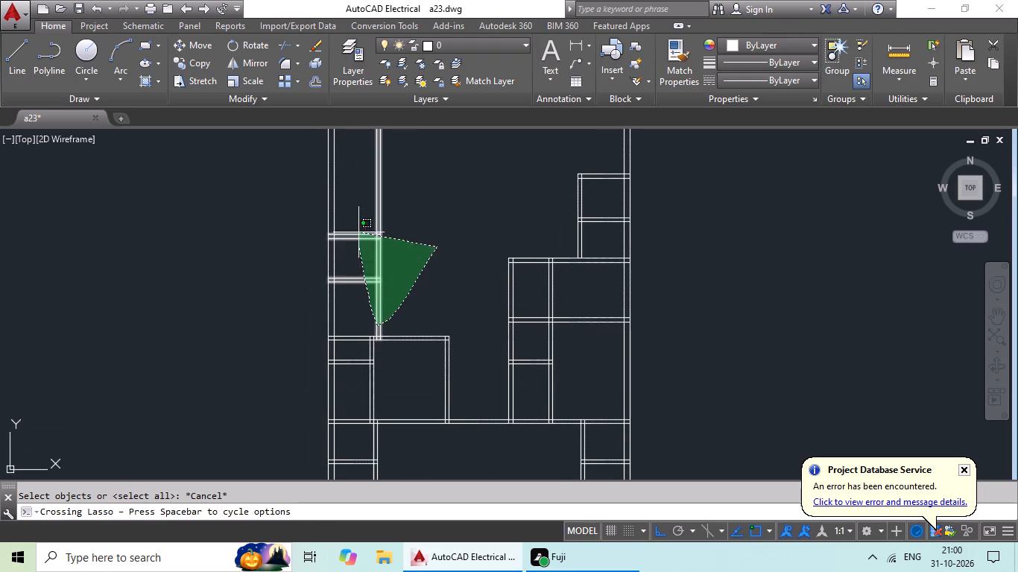
left_click_drag(358, 229, 358, 221)
key("Delete")
Offset the inner line of the left outer wall 8'4" to the right.
scroll(422, 226, "down", 2)
scroll(417, 295, "up", 1)
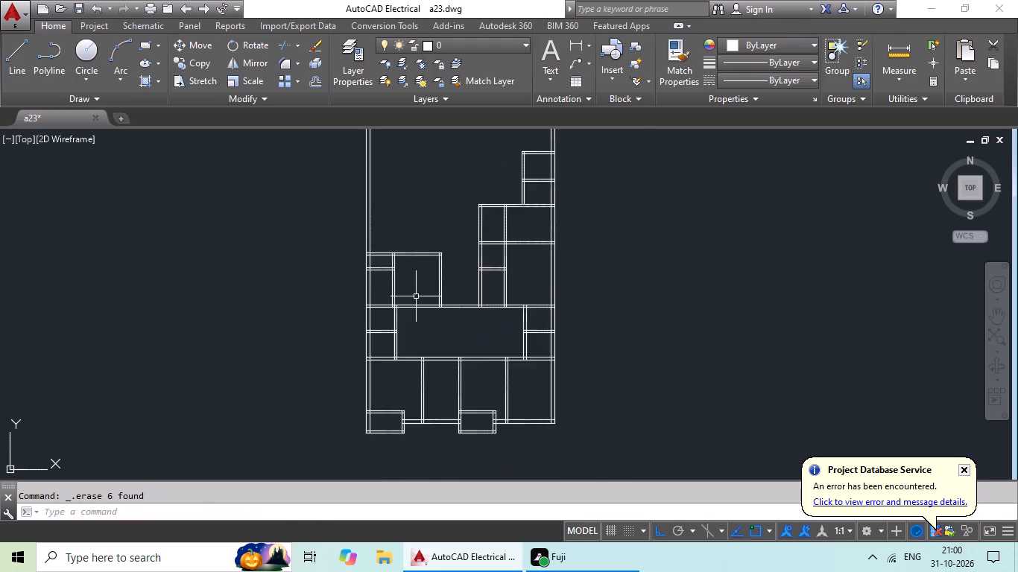
scroll(416, 296, "up", 1)
middle_click_drag(420, 285, 405, 331)
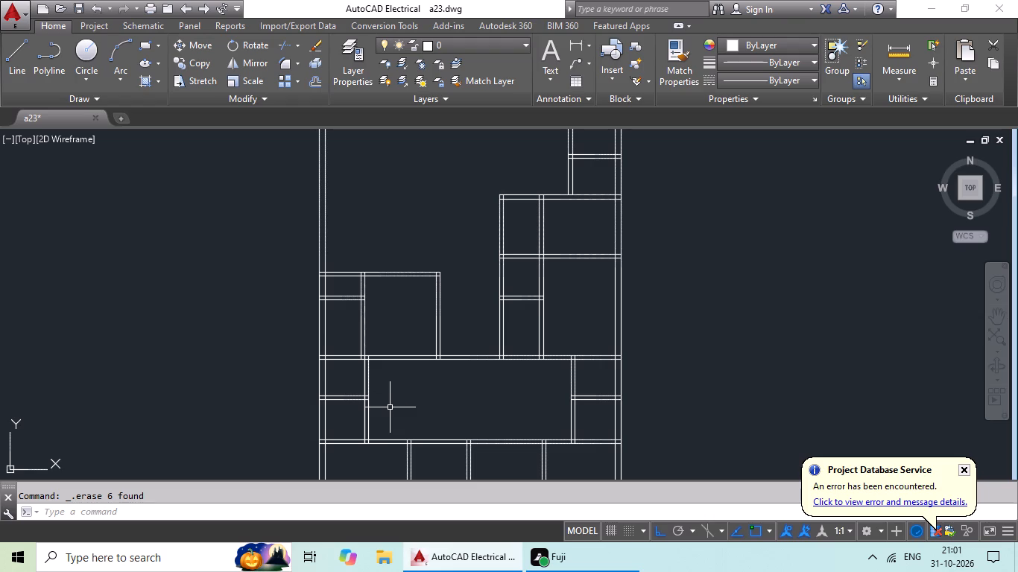
scroll(391, 425, "down", 2)
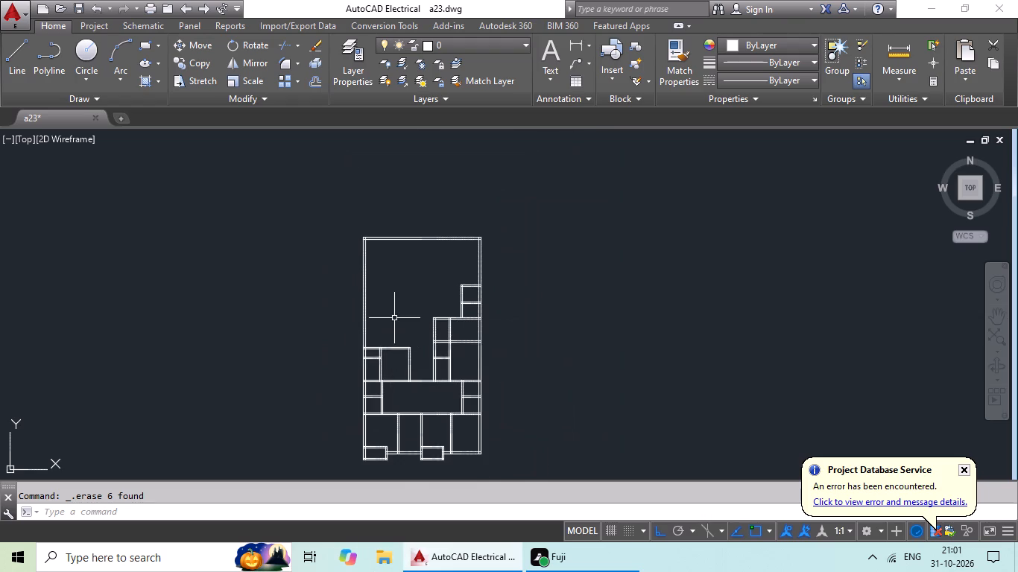
middle_click_drag(379, 346, 367, 370)
scroll(396, 301, "up", 2)
middle_click_drag(403, 297, 361, 358)
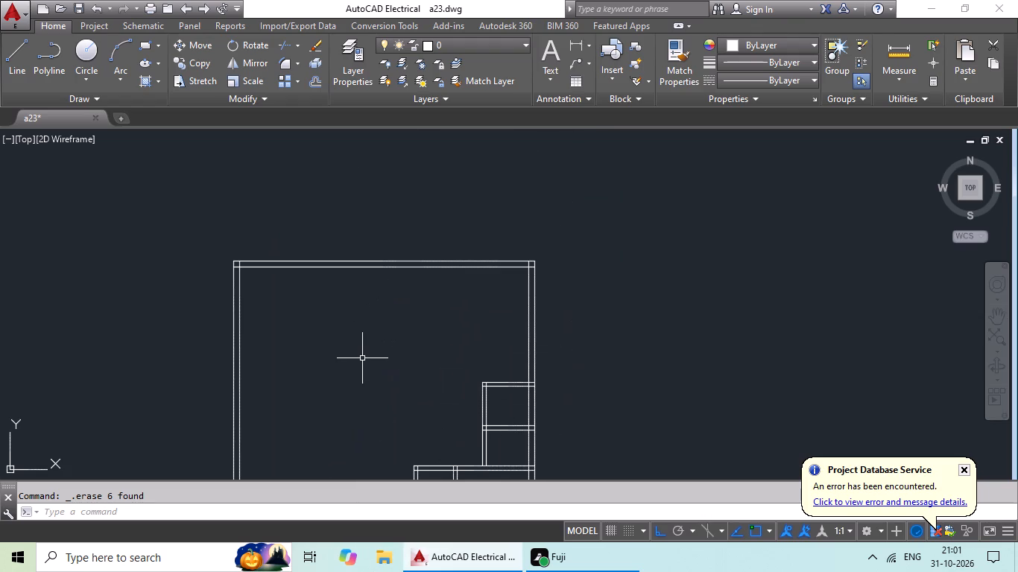
key("Escape")
key("Escape")
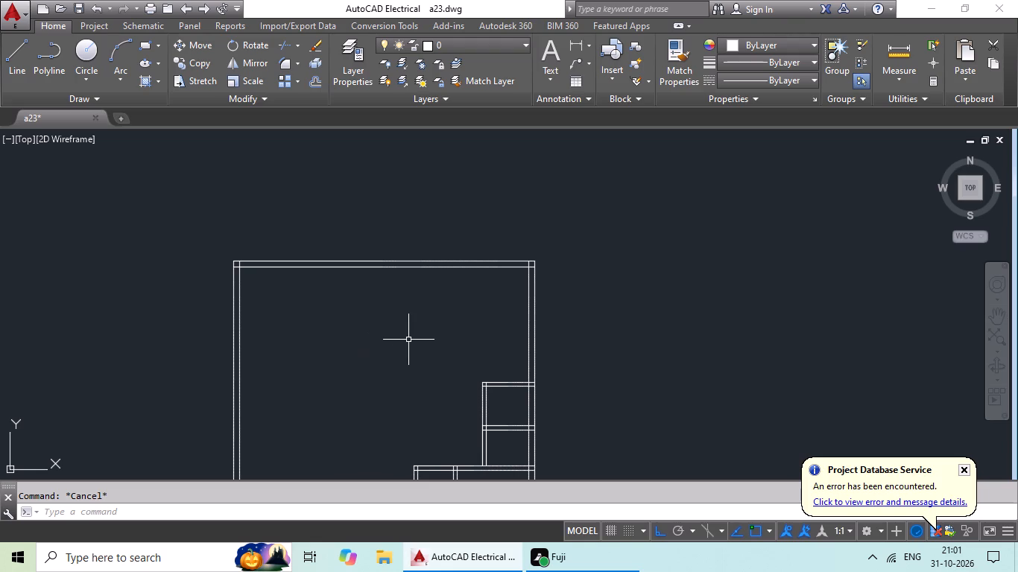
key("Escape")
key("o")
key("Return")
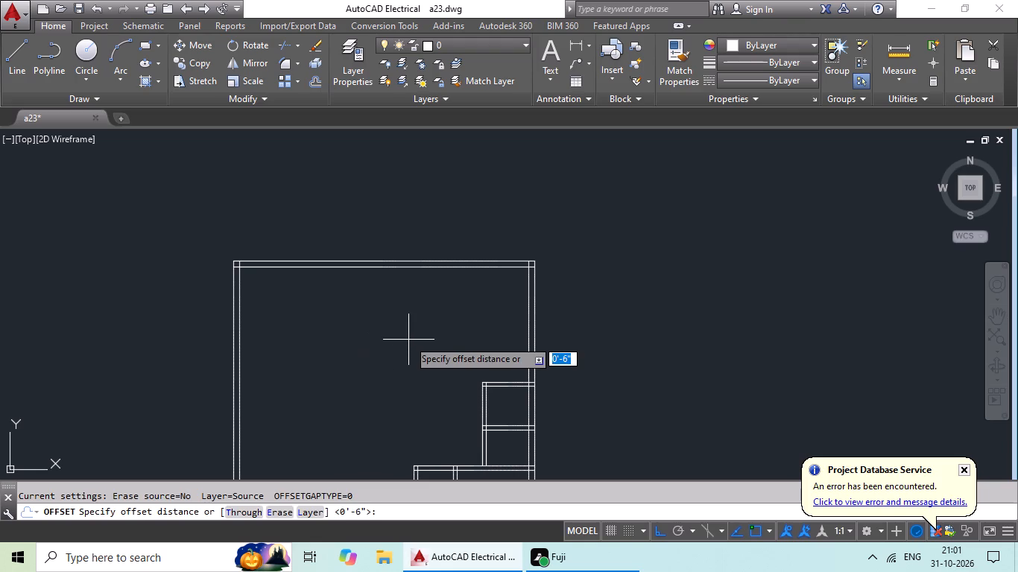
key("8")
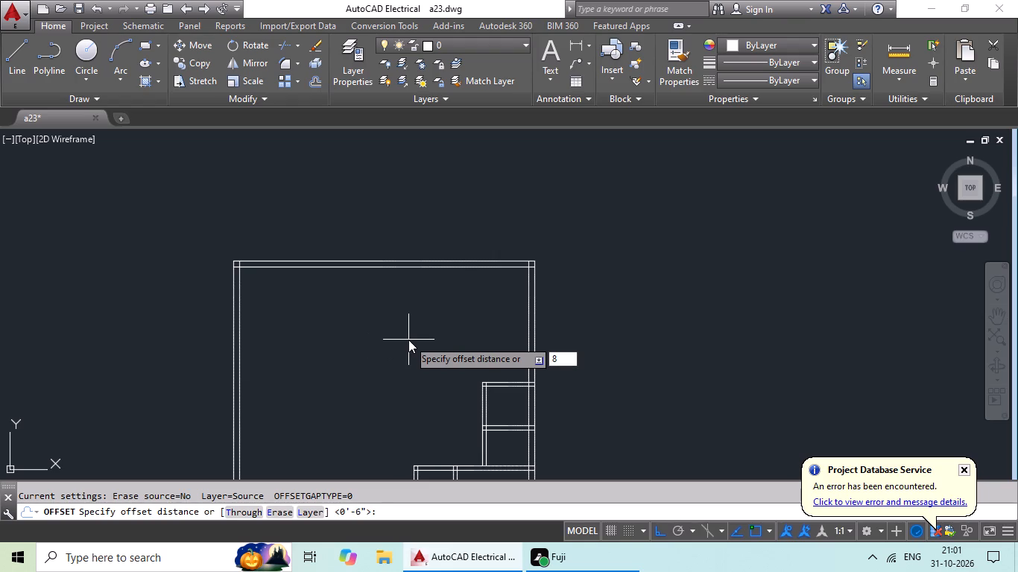
type("'4")
key("shift+quotedbl")
key("Return")
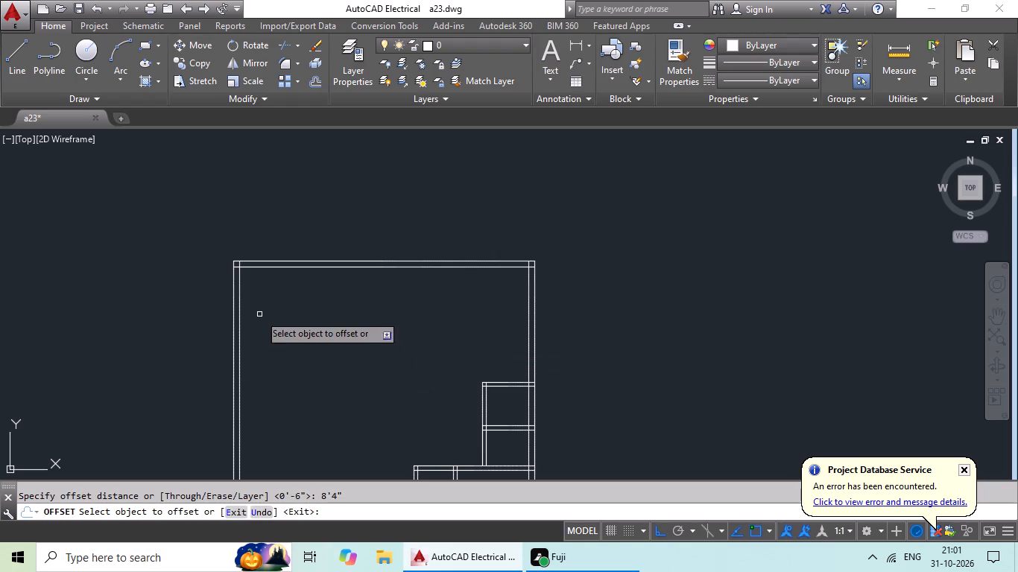
left_click_drag(241, 333, 330, 333)
left_click(330, 333)
scroll(385, 320, "down", 2)
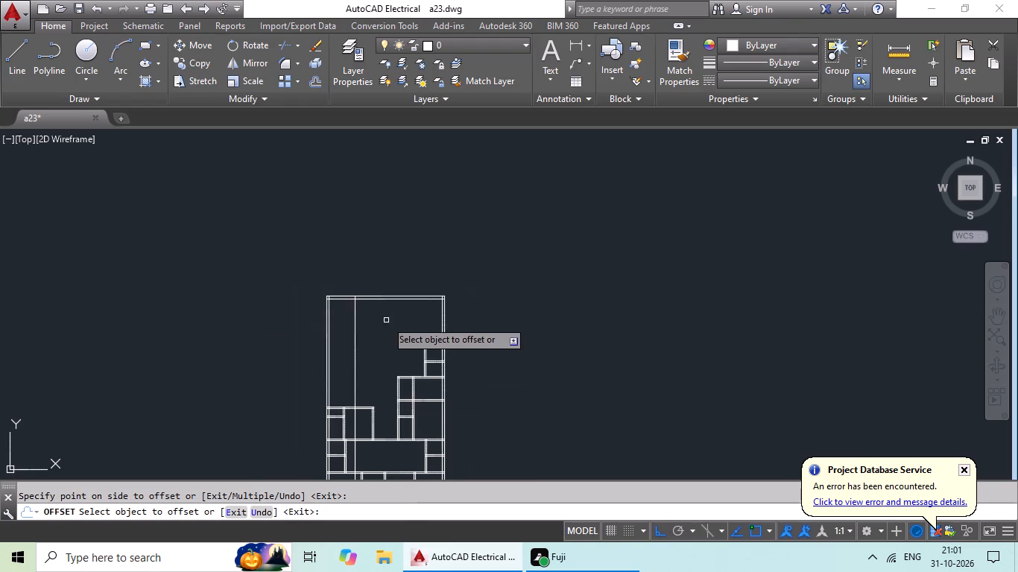
middle_click_drag(386, 320, 405, 290)
scroll(415, 306, "down", 2)
middle_click_drag(383, 371, 409, 283)
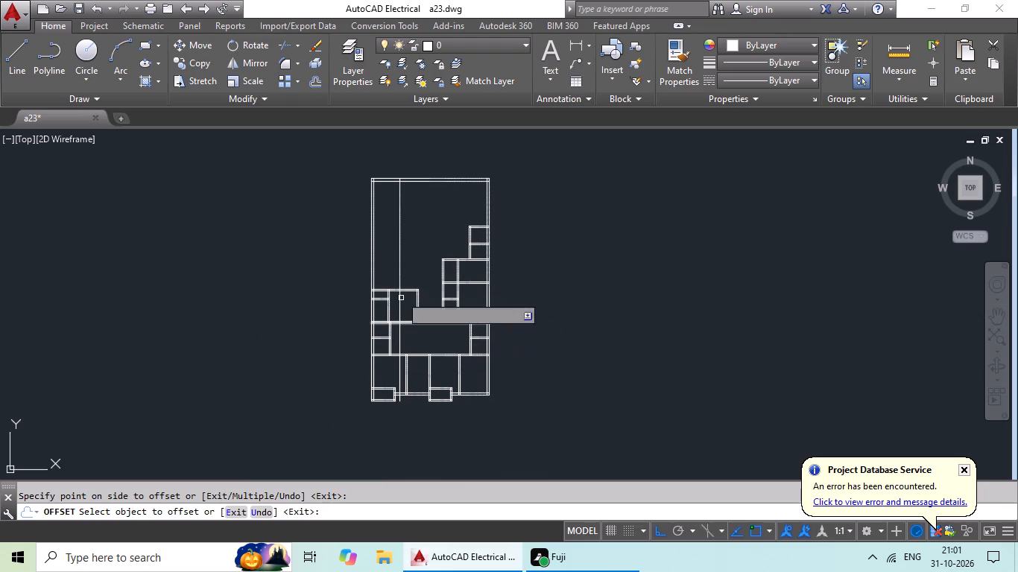
scroll(396, 250, "up", 1)
scroll(452, 209, "down", 2)
middle_click_drag(452, 209, 405, 230)
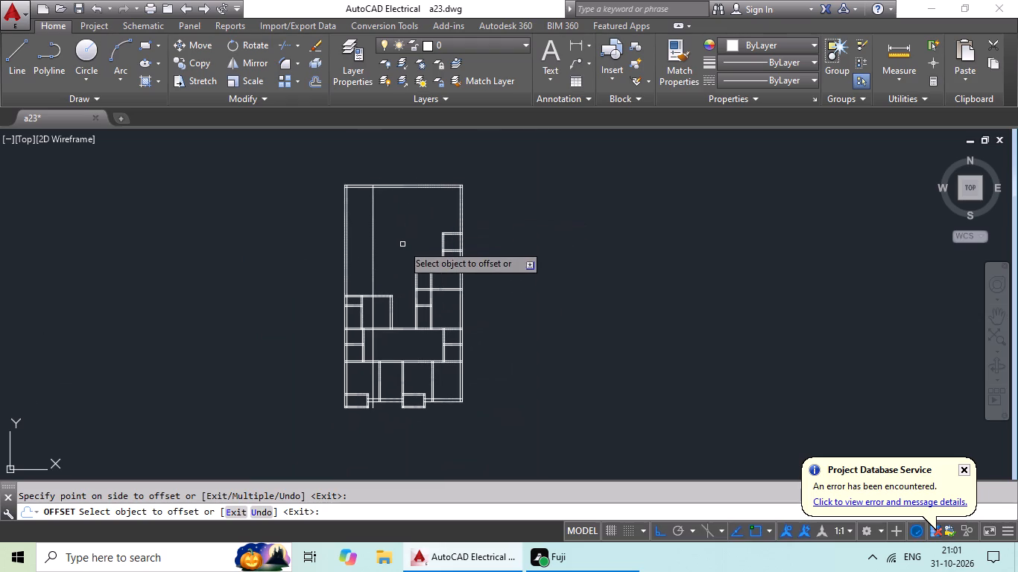
middle_click_drag(385, 232, 355, 254)
key("Escape")
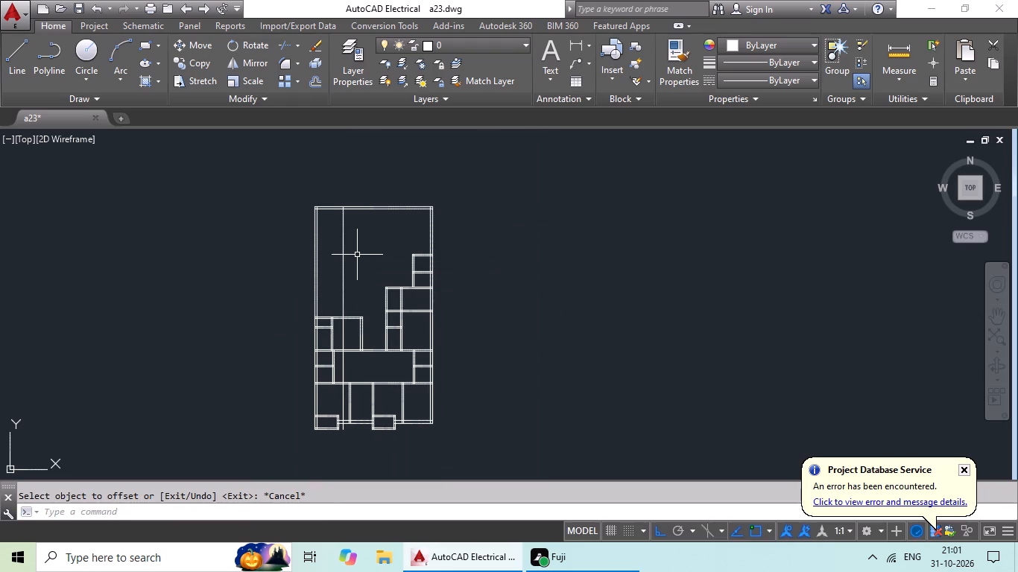
Offset the new vertical line 6" to the right to form the left rear partition's thickness.
key("o")
key("Return")
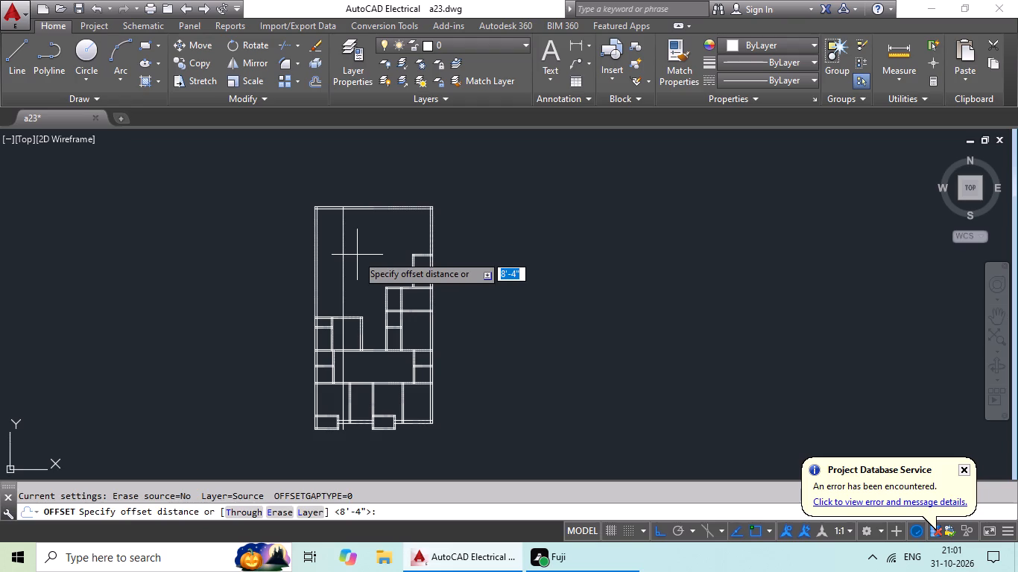
type("6\"")
key("Return")
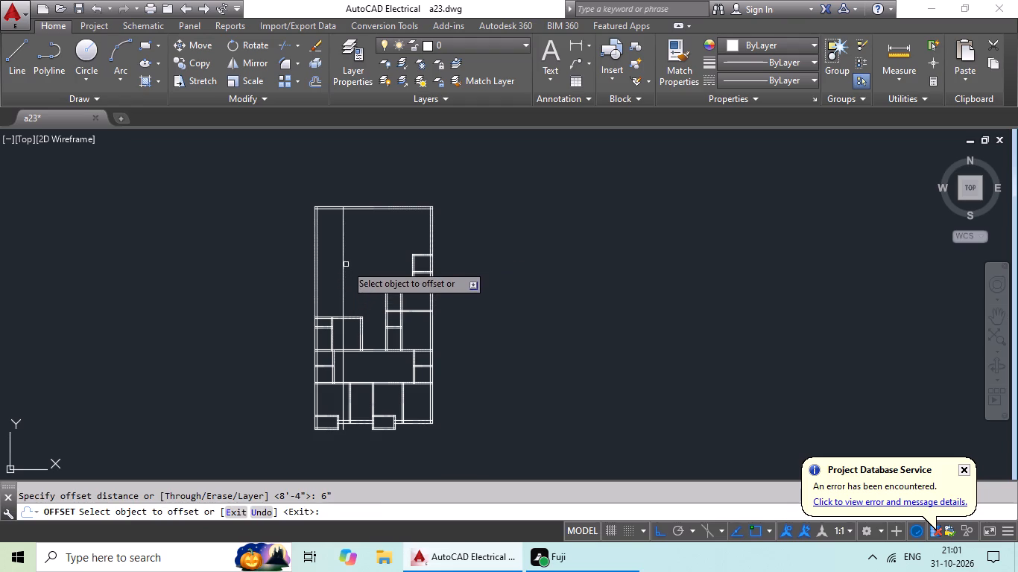
left_click_drag(344, 252, 352, 250)
left_click(382, 245)
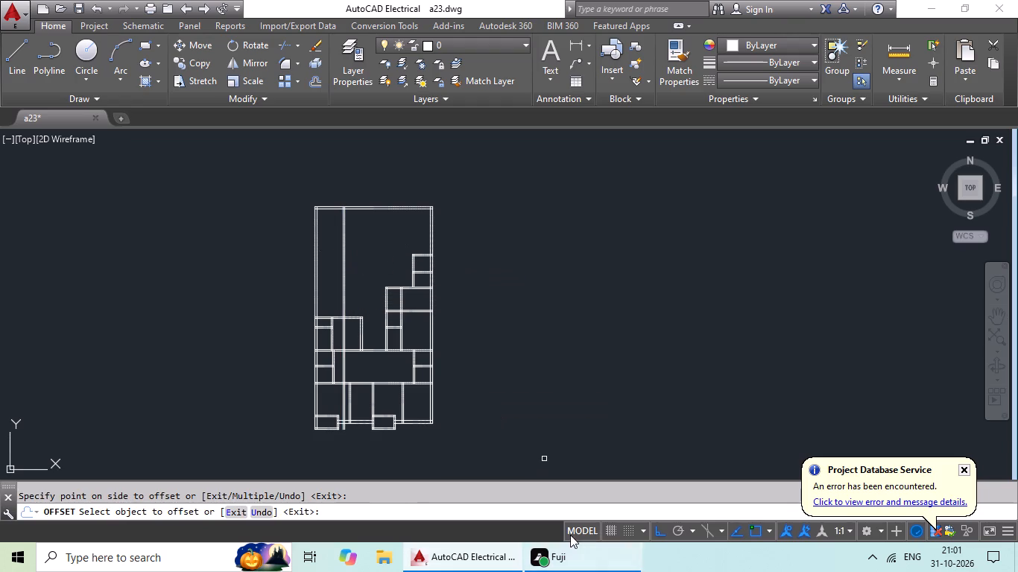
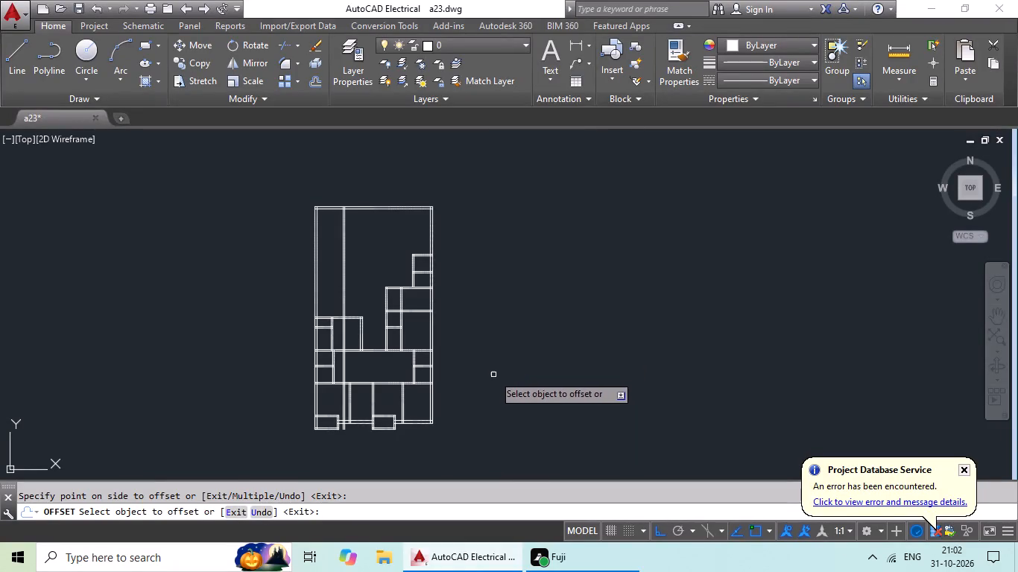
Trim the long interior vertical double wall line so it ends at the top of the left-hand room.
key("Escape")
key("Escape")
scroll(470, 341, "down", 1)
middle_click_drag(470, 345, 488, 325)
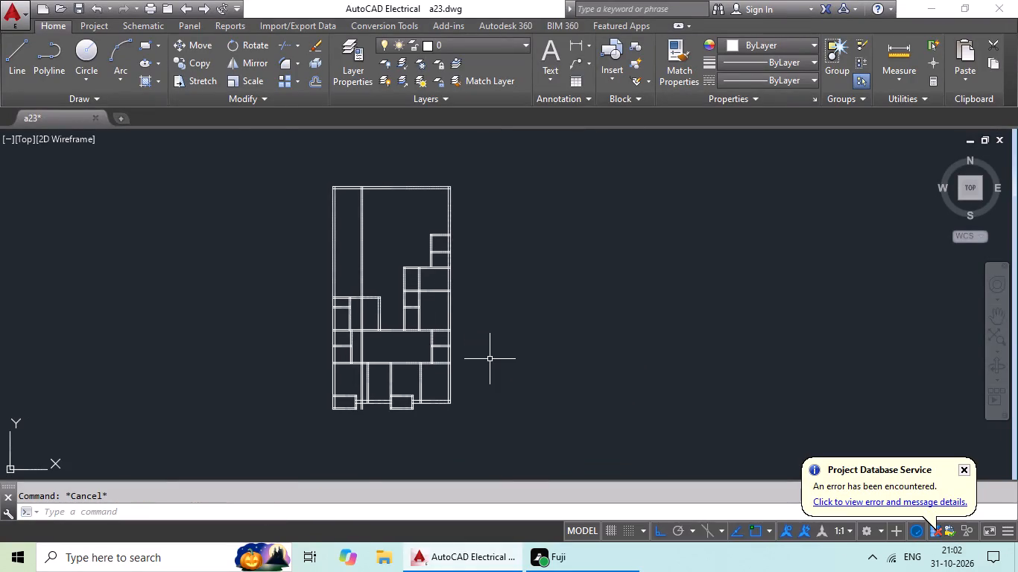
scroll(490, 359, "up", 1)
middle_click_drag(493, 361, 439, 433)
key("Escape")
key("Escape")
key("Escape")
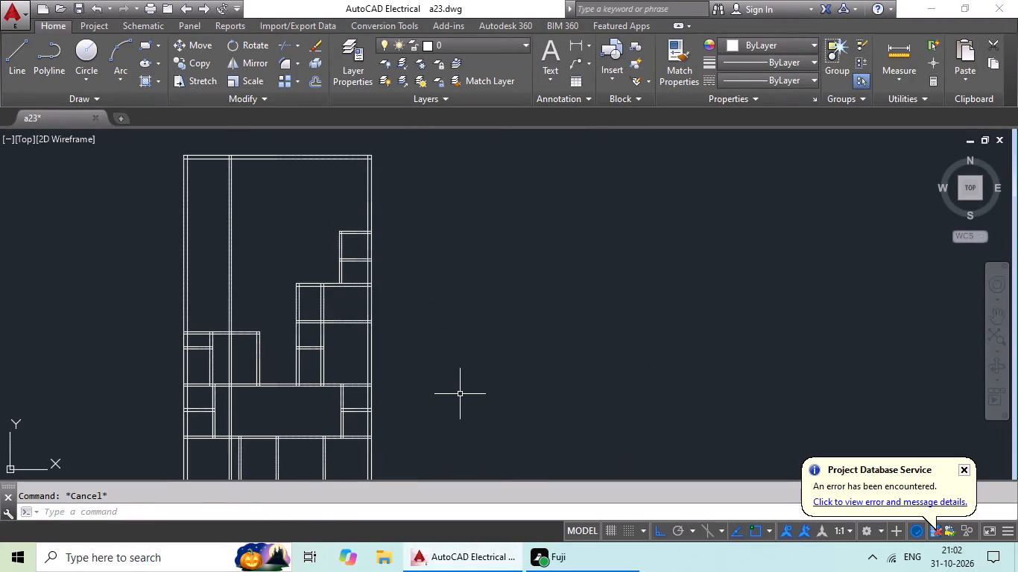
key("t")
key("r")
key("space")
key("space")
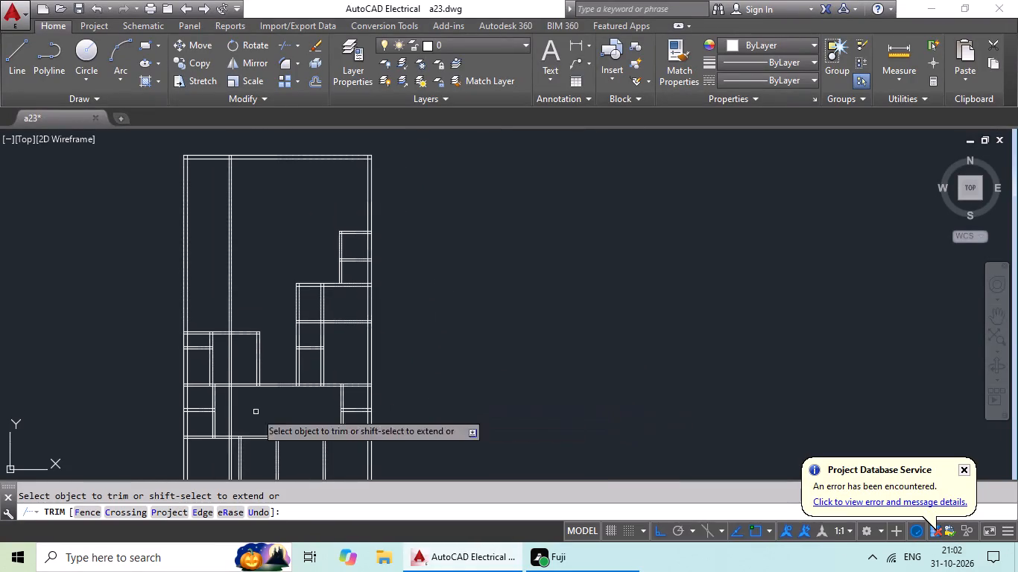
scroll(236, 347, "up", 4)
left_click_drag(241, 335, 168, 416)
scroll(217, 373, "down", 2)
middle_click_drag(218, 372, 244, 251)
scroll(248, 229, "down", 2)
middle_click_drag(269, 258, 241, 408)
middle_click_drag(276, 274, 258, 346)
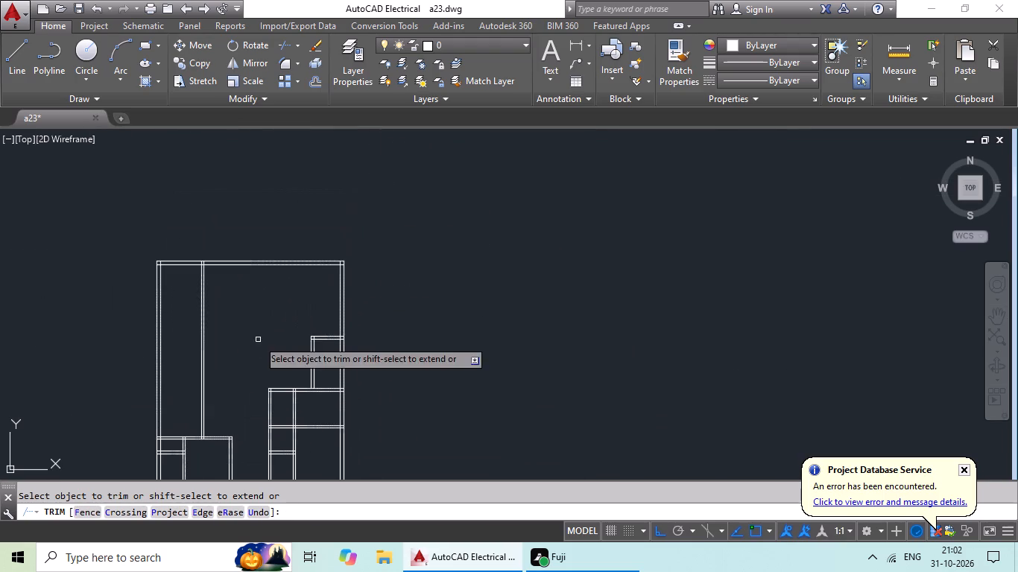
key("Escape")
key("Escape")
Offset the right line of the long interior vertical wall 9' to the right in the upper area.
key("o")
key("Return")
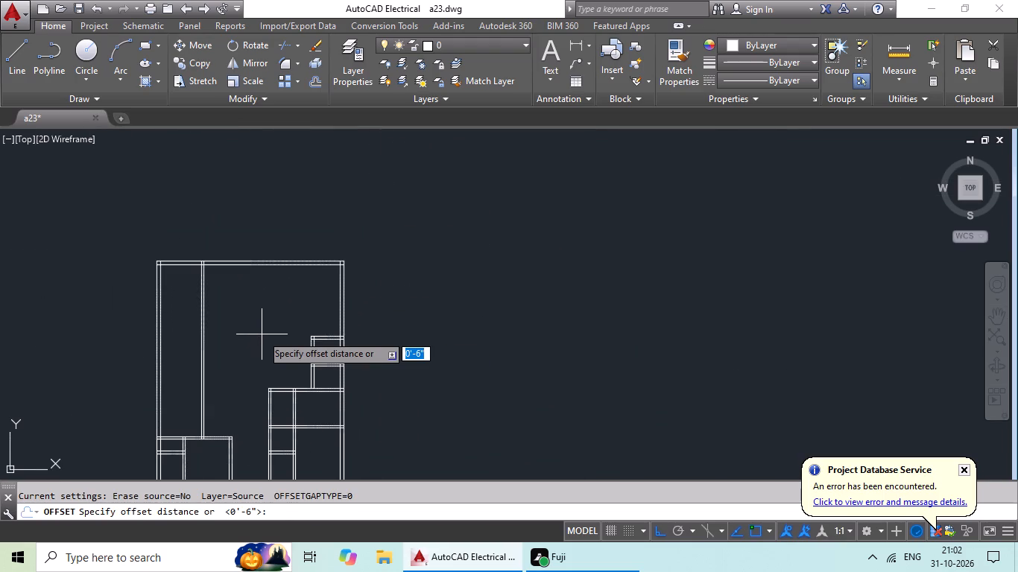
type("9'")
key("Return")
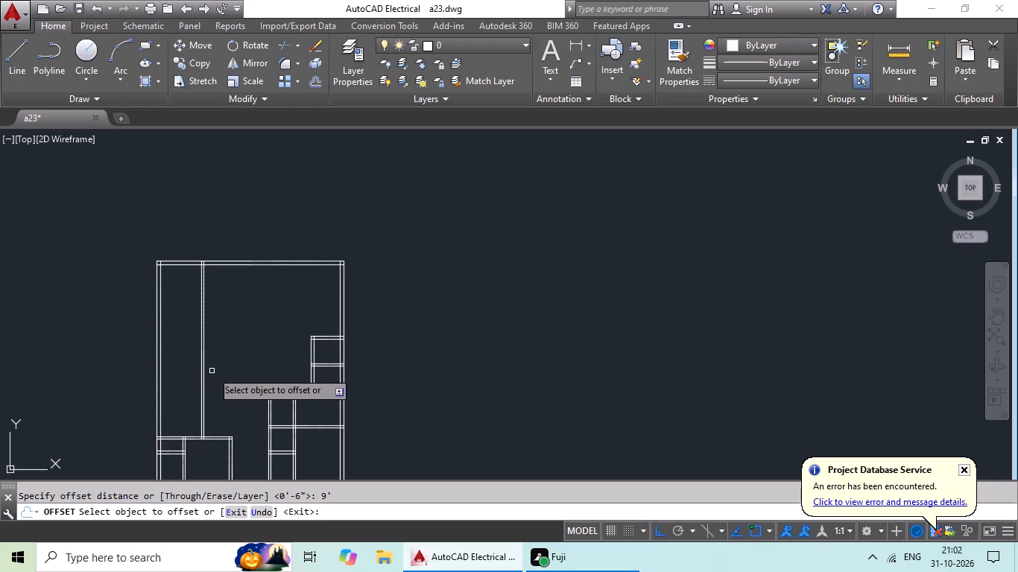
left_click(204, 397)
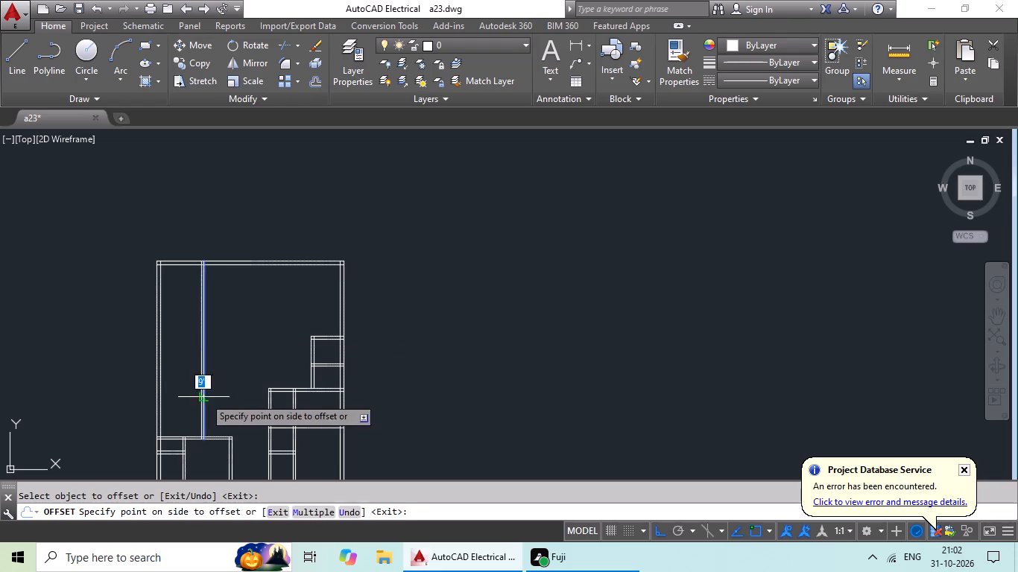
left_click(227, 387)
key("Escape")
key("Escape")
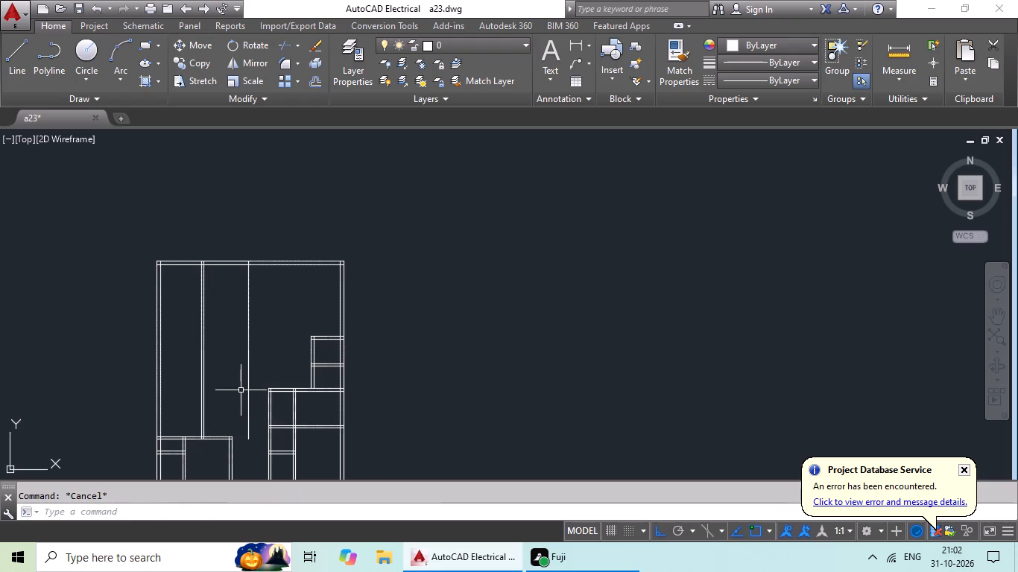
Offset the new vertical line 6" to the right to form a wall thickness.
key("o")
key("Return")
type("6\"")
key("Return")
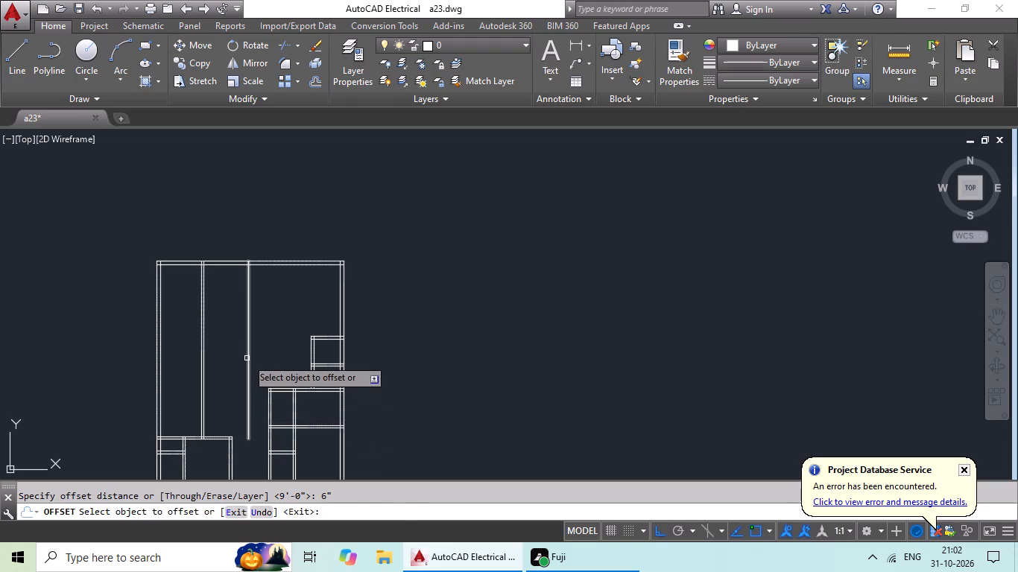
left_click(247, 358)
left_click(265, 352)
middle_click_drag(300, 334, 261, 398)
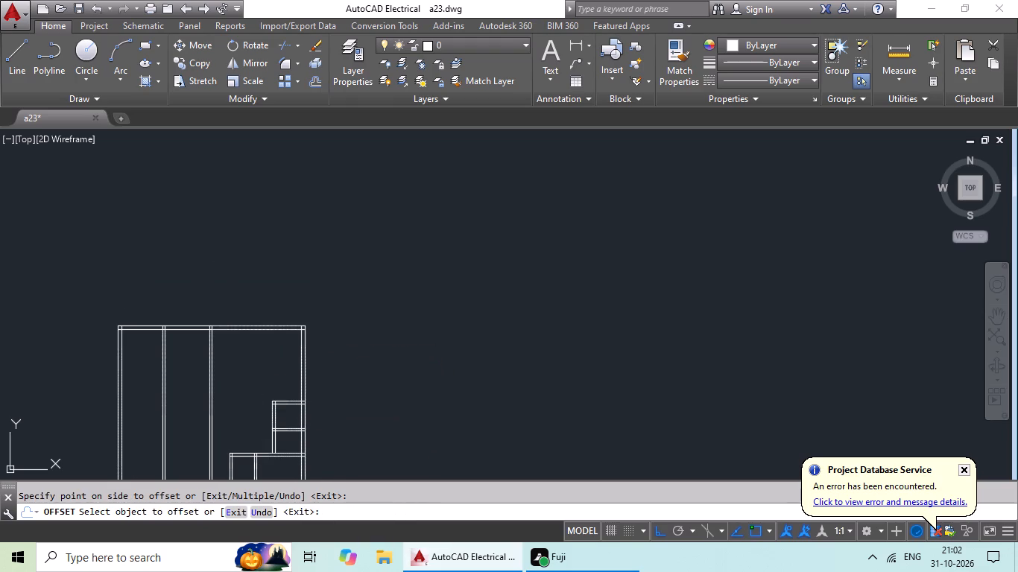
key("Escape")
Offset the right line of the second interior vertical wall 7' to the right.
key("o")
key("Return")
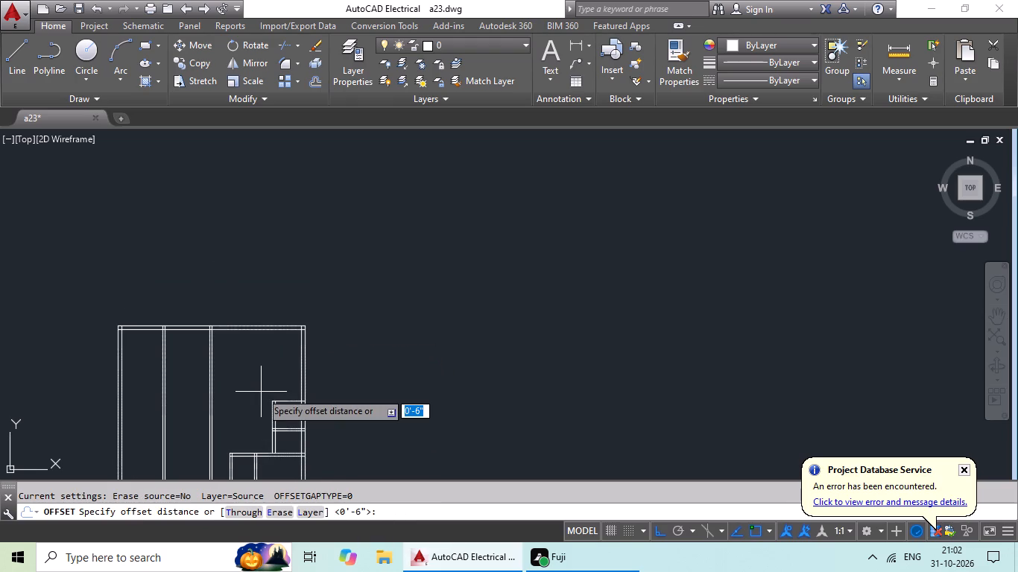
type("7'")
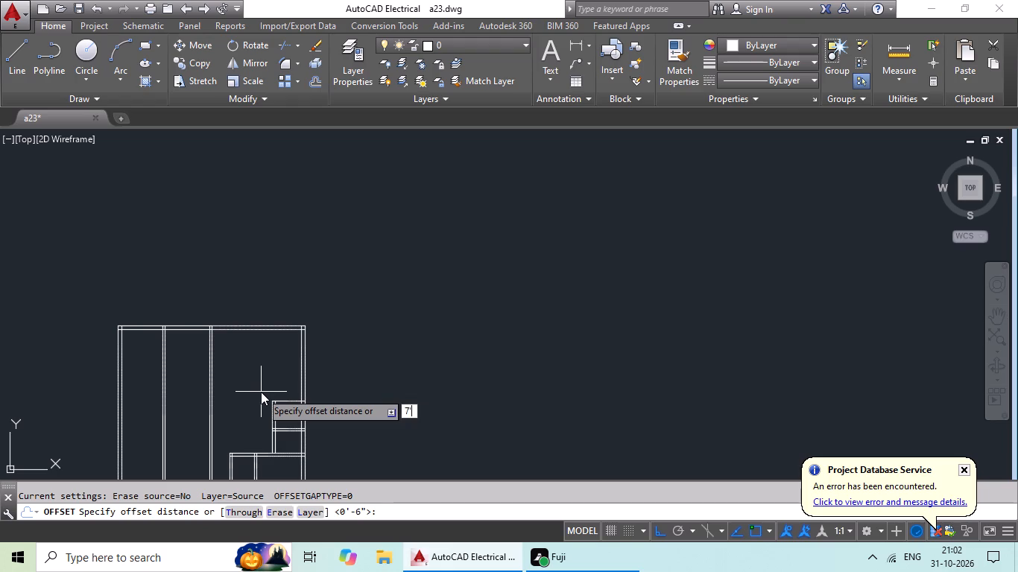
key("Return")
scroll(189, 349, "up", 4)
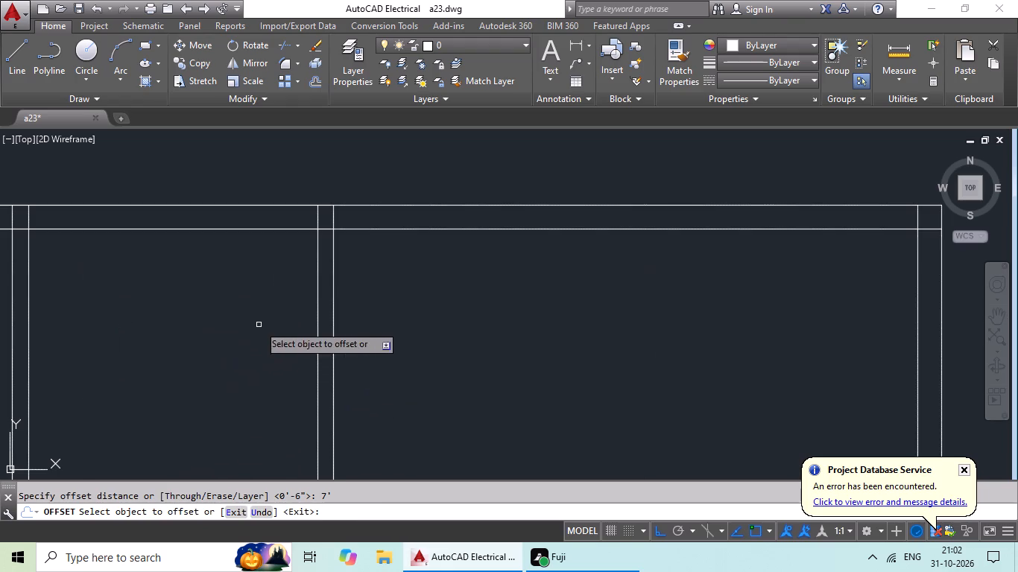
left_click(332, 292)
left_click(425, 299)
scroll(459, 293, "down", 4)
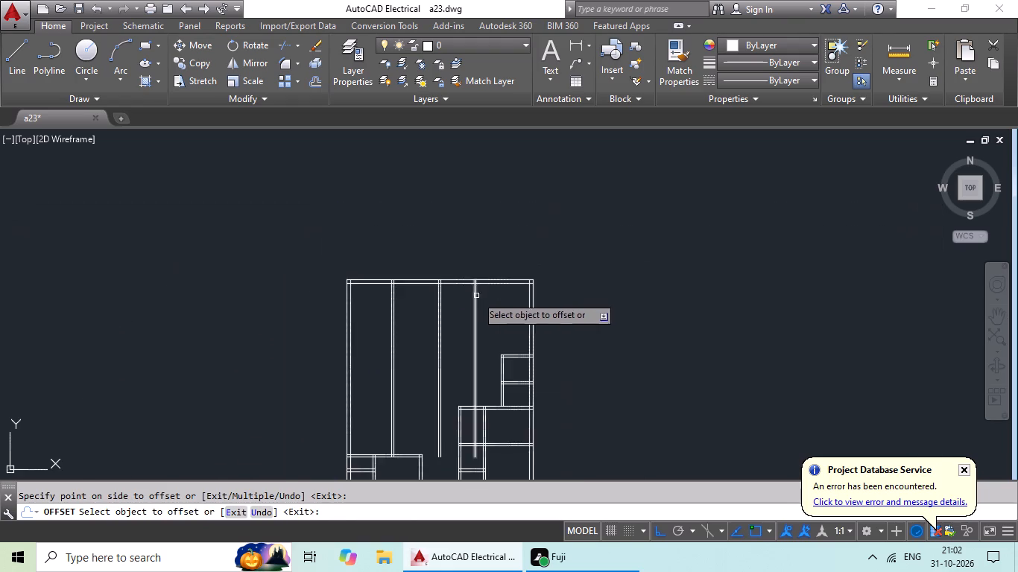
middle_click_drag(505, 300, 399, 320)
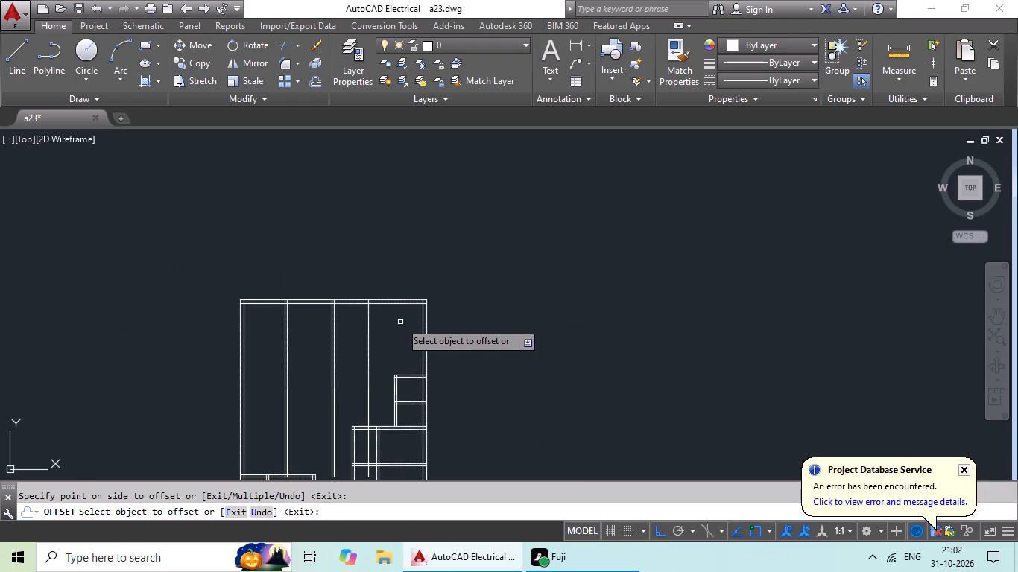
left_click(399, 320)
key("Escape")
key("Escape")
Restore the most recently erased wall lines on the left side of the plan with Oops.
type("oo")
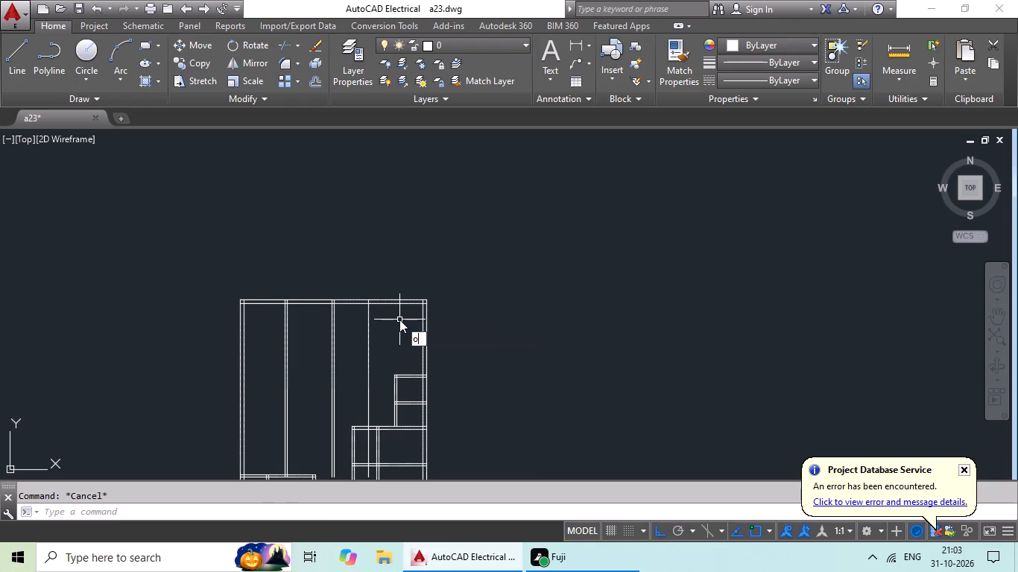
key("Return")
key("Escape")
key("Escape")
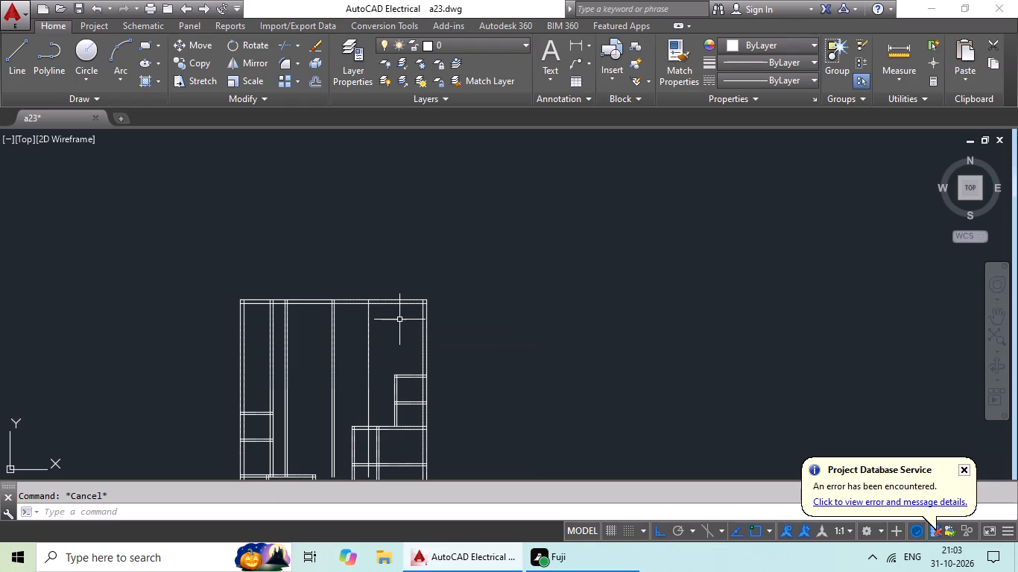
scroll(383, 325, "up", 2)
scroll(382, 327, "down", 2)
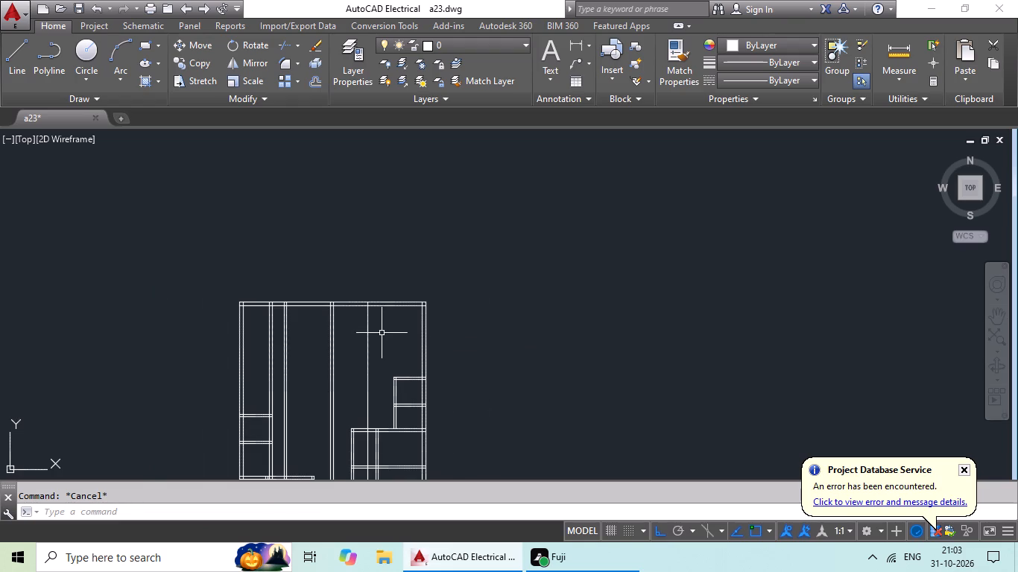
key("Escape")
key("Escape")
key("Escape")
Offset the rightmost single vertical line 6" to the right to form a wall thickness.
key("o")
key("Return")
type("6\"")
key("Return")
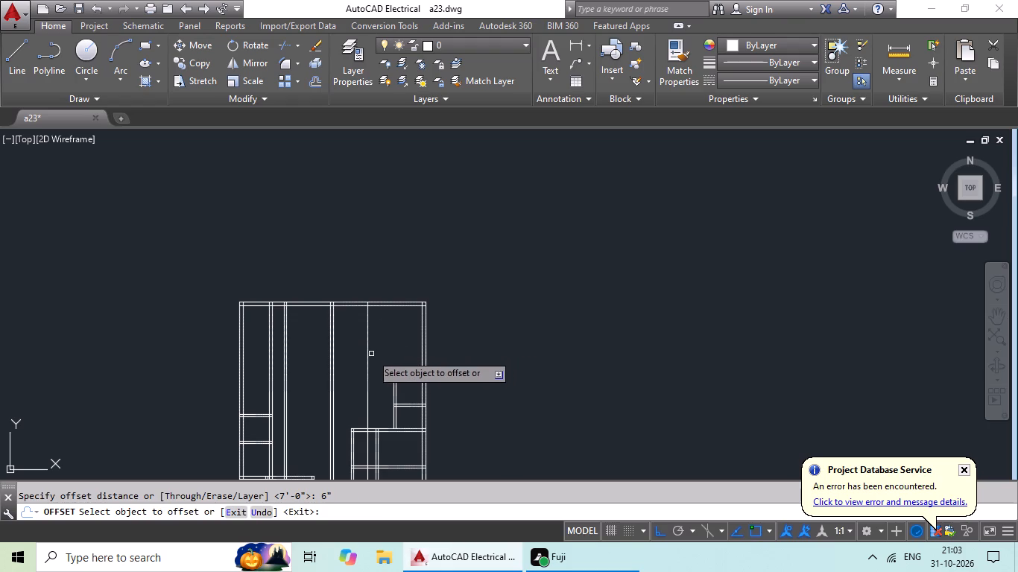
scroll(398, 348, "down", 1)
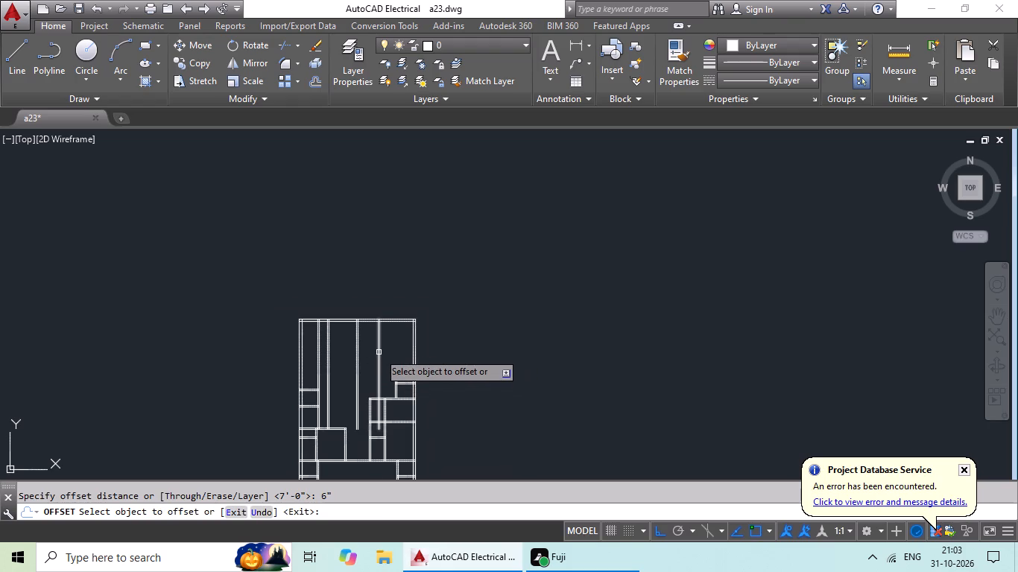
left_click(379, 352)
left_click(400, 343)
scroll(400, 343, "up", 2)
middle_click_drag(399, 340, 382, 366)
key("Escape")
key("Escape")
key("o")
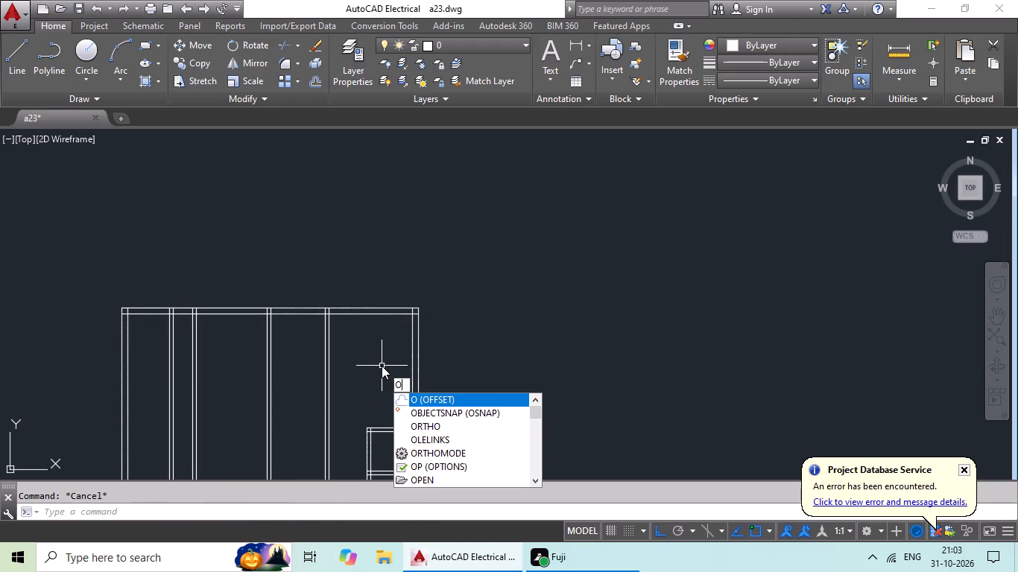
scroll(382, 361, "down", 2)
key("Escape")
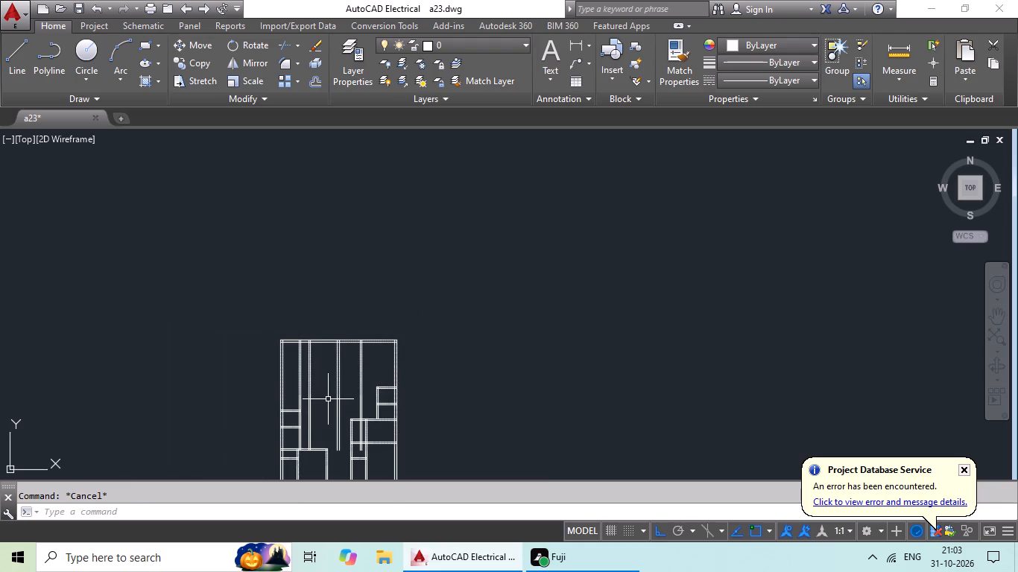
Erase the two offset wall pairs in the upper area and the long interior vertical double line they came from.
scroll(310, 400, "up", 1)
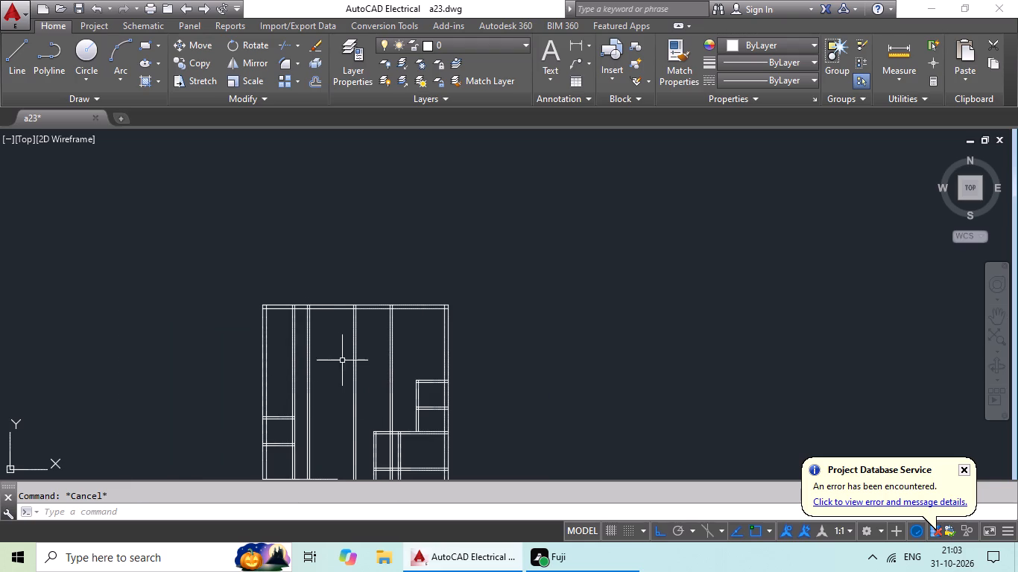
scroll(355, 379, "down", 2)
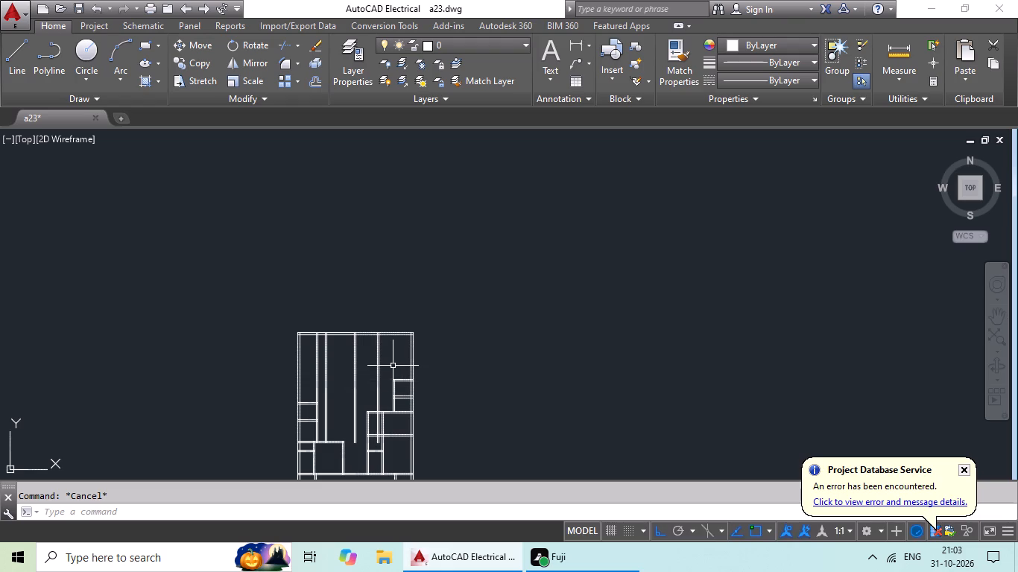
left_click_drag(392, 363, 341, 383)
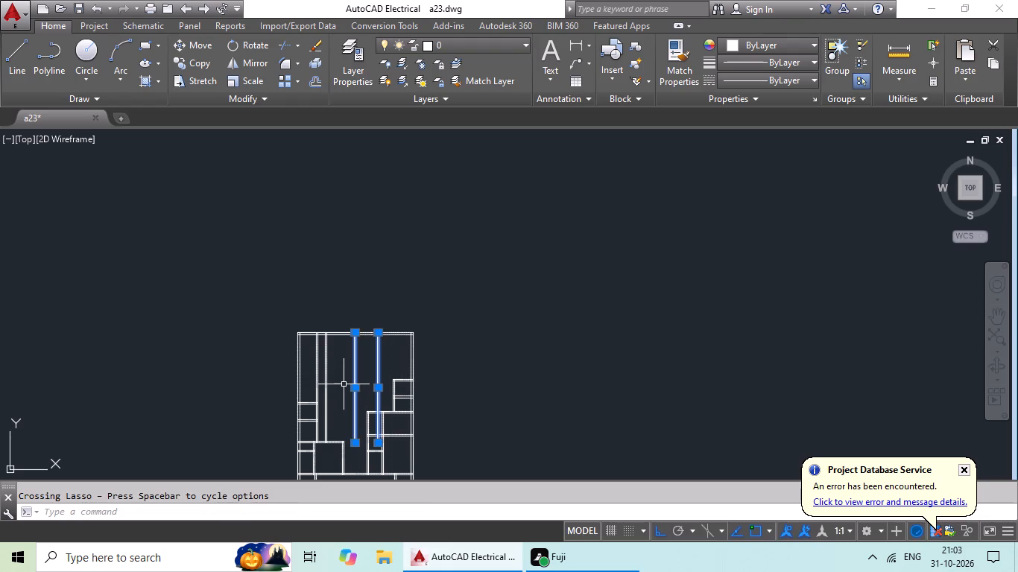
key("Delete")
scroll(320, 414, "up", 3)
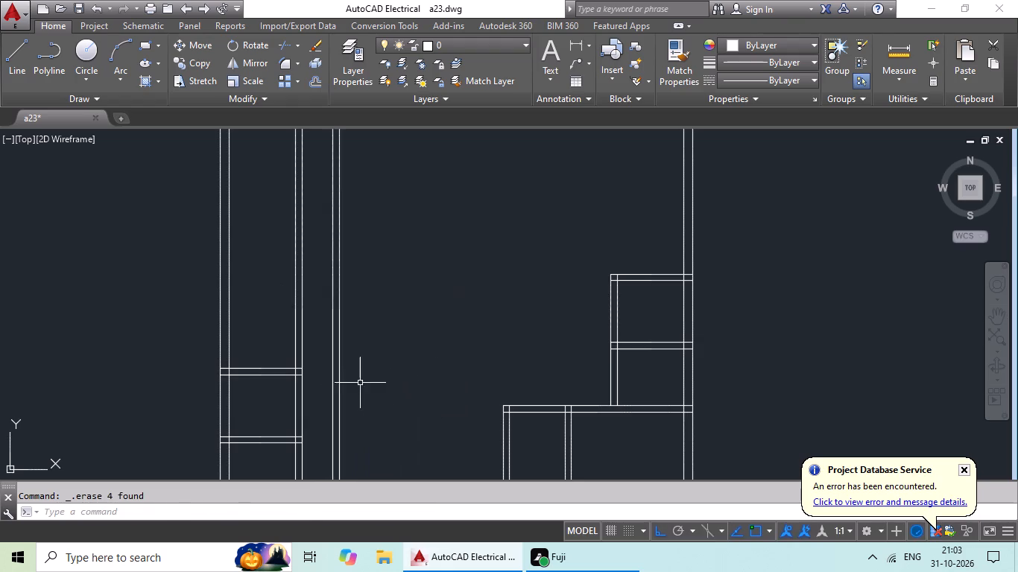
left_click_drag(361, 381, 324, 434)
key("Delete")
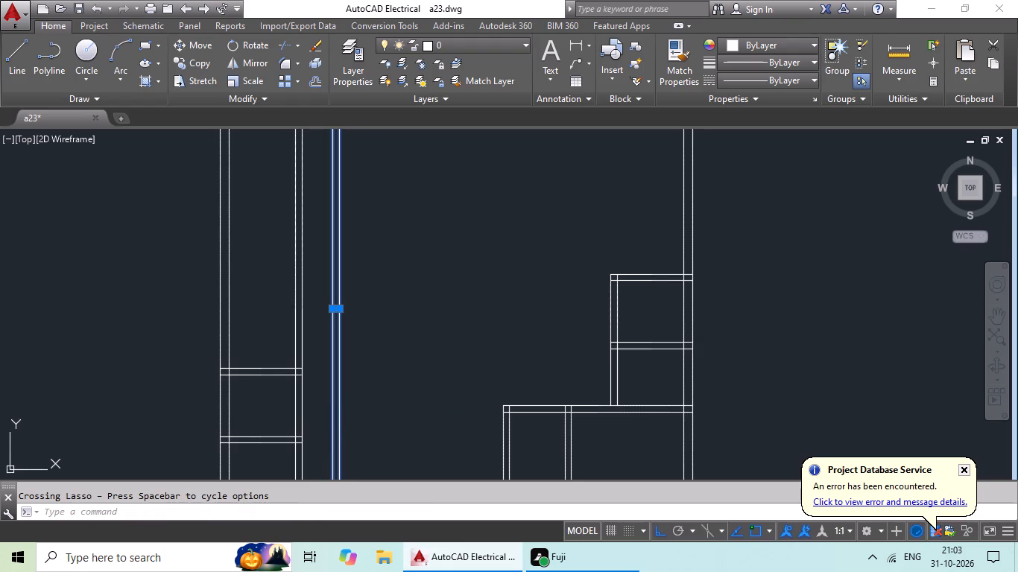
Trim the remaining left interior vertical double line above the top edge of the small left-hand rooms.
type("tr")
key("space")
key("space")
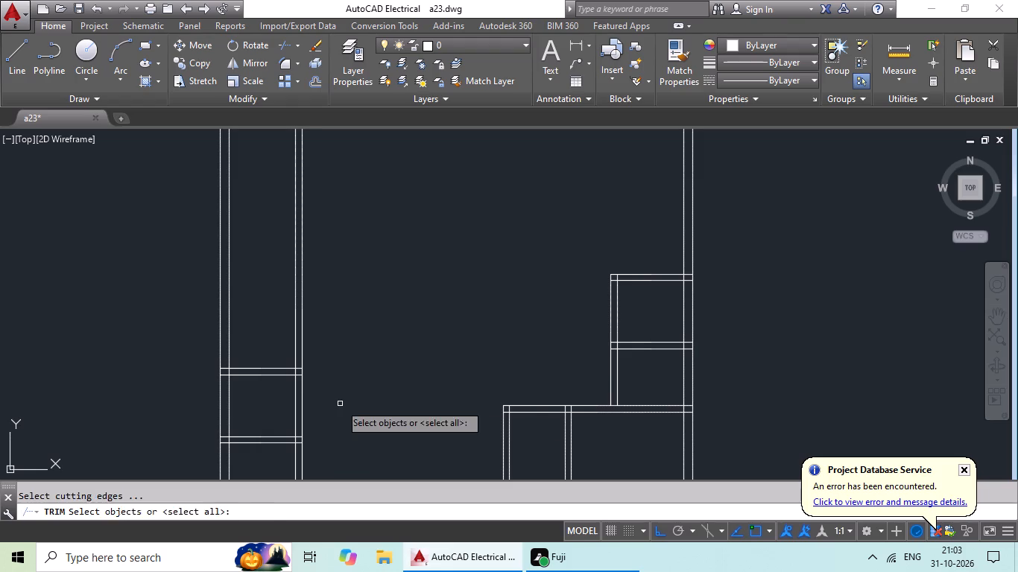
left_click_drag(370, 317, 275, 334)
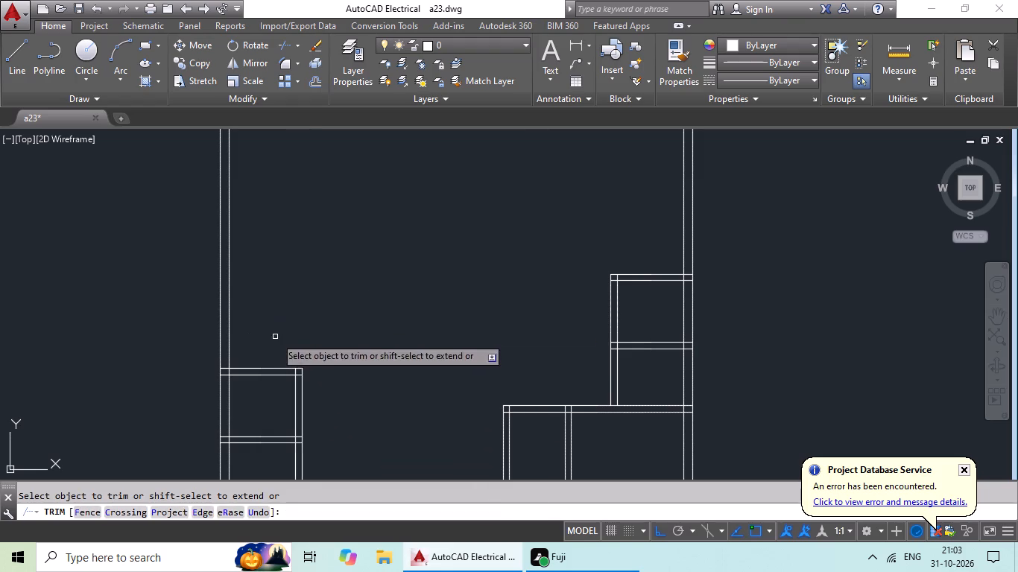
scroll(313, 331, "down", 2)
scroll(378, 296, "down", 2)
middle_click_drag(379, 293, 424, 261)
key("Escape")
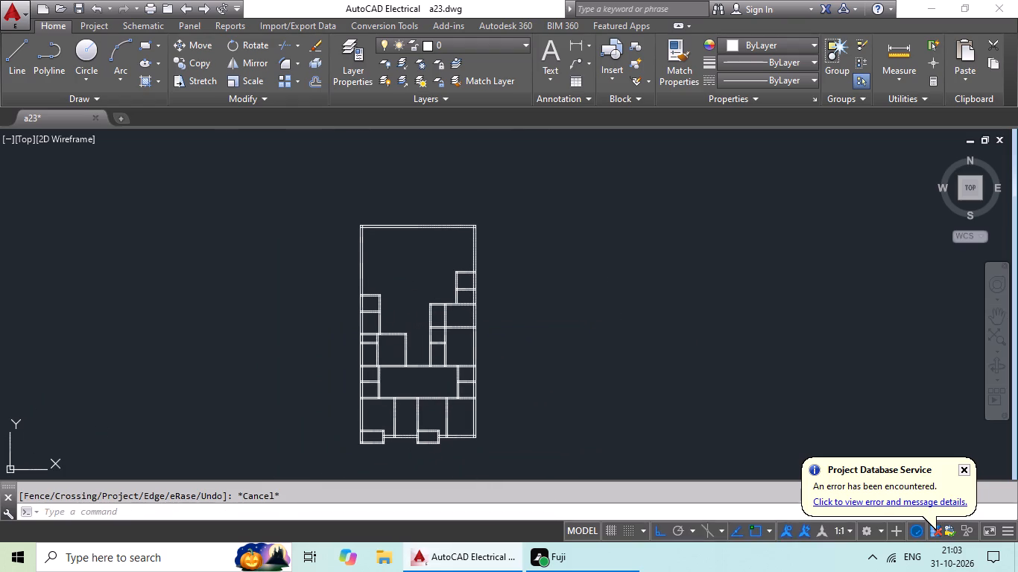
key("Escape")
Offset the inner line of the left exterior wall 8'4" to the right, into the plan.
key("o")
key("Return")
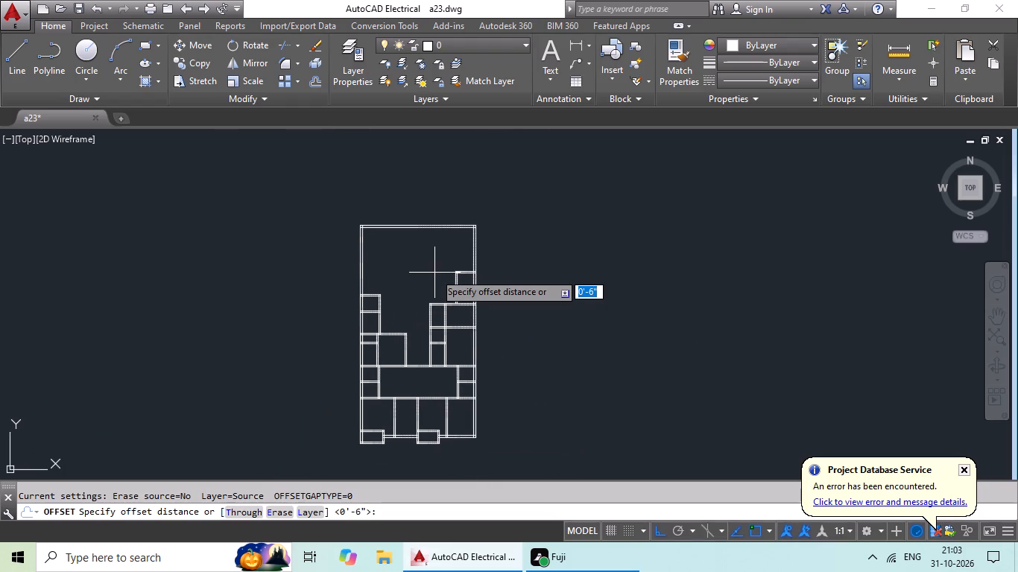
type("8'4")
key("shift+quotedbl")
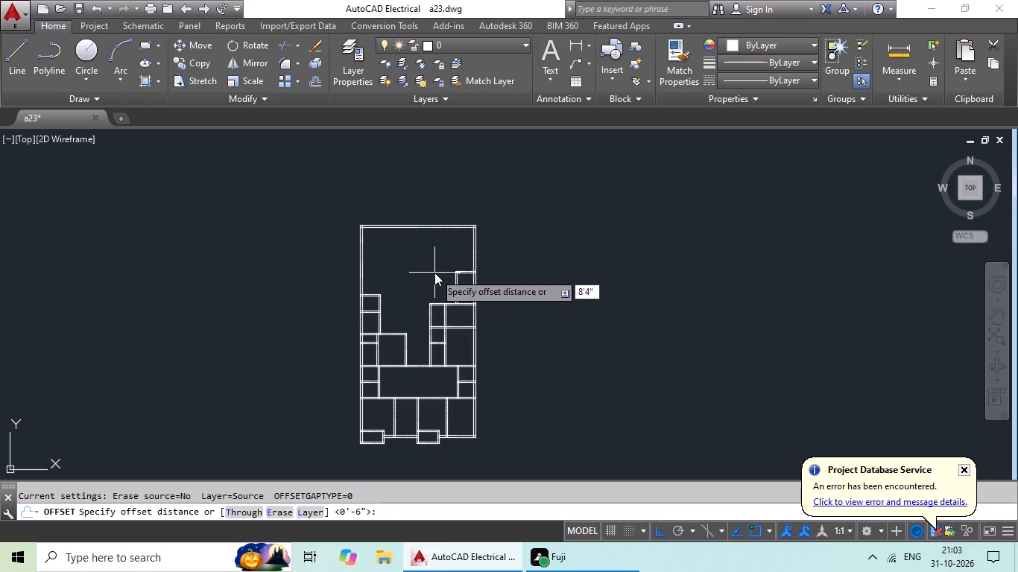
key("Return")
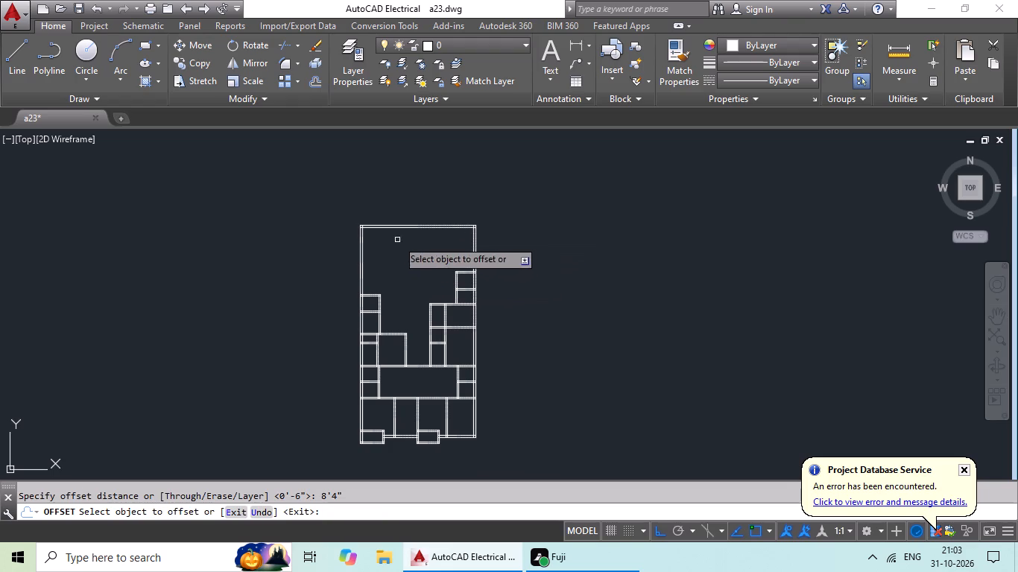
scroll(368, 259, "up", 2)
left_click(350, 278)
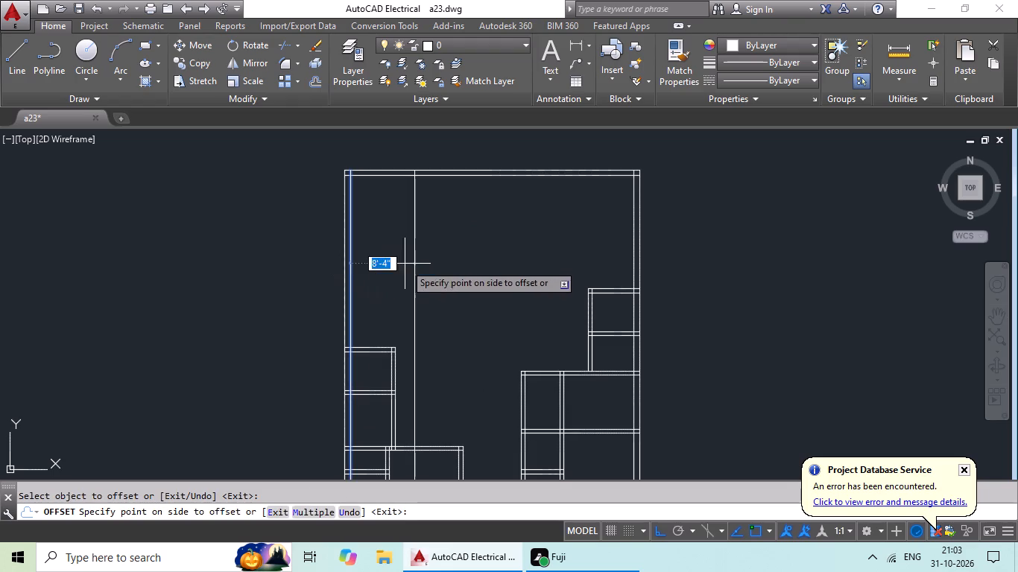
left_click(408, 263)
scroll(475, 257, "down", 1)
middle_click_drag(478, 247, 466, 258)
scroll(466, 257, "down", 1)
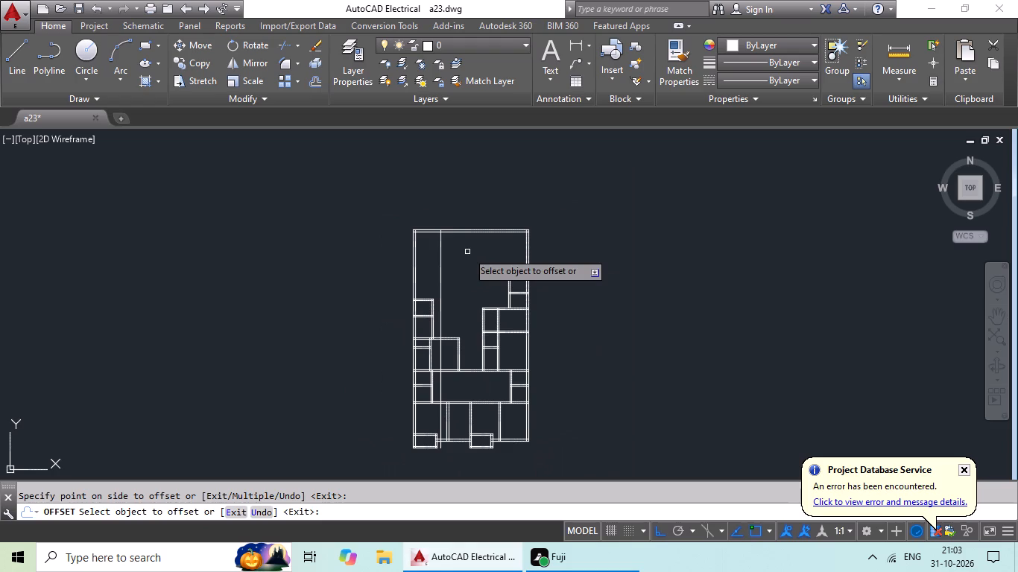
key("Escape")
Trim the new vertical line where it crosses the top wall of the room below it.
type("tr")
key("space")
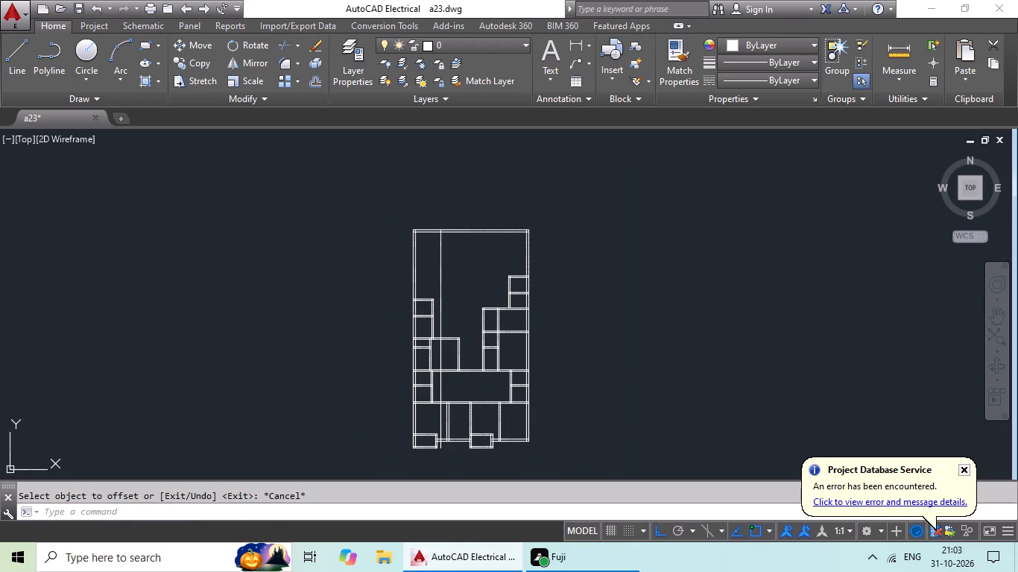
key("space")
scroll(433, 352, "up", 3)
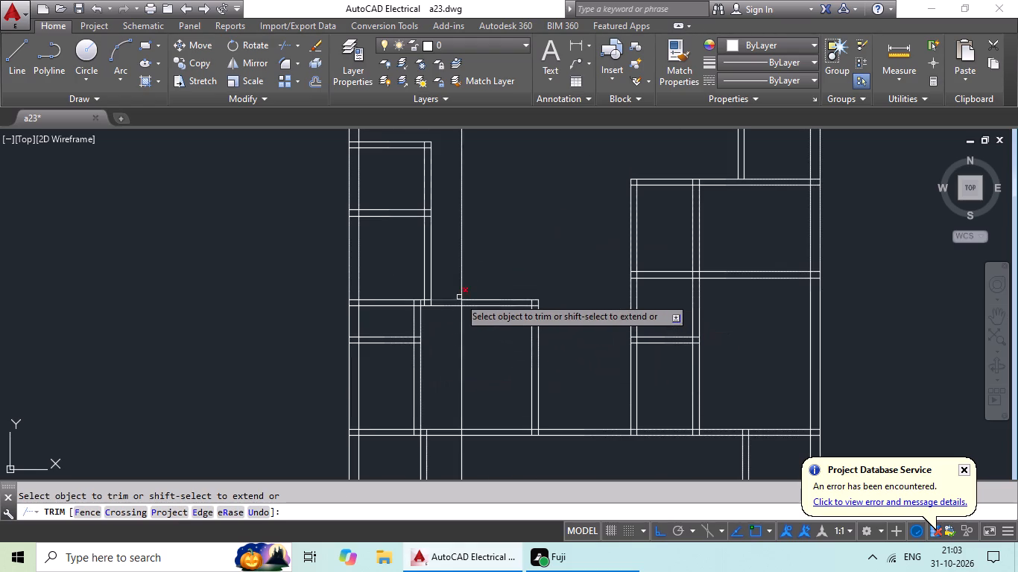
scroll(459, 297, "up", 3)
left_click_drag(482, 311, 446, 325)
left_click(450, 318)
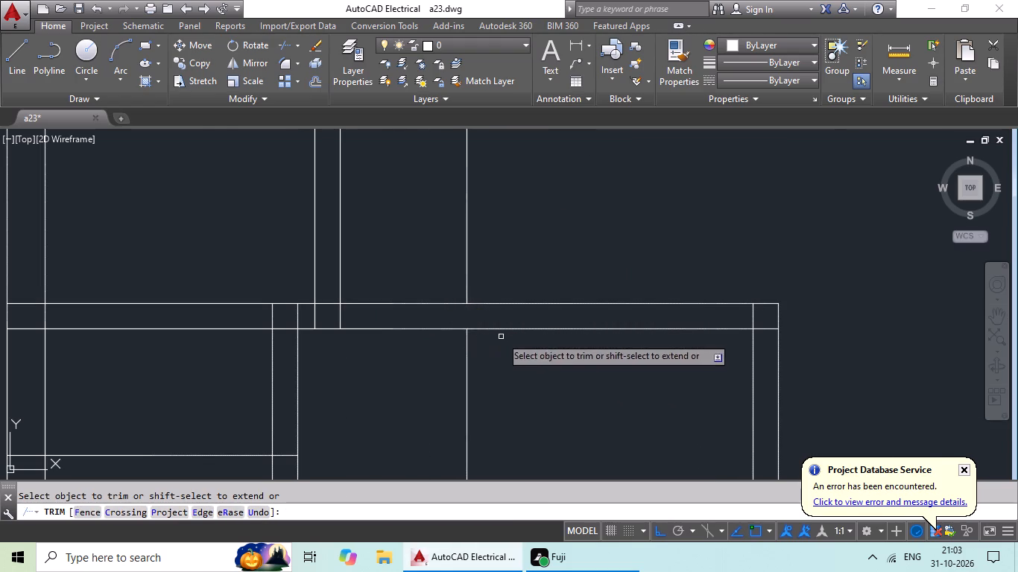
scroll(503, 338, "down", 1)
middle_click_drag(516, 353, 531, 273)
key("Escape")
Erase the leftover part of the new vertical line below that room's top wall.
left_click_drag(559, 282, 441, 375)
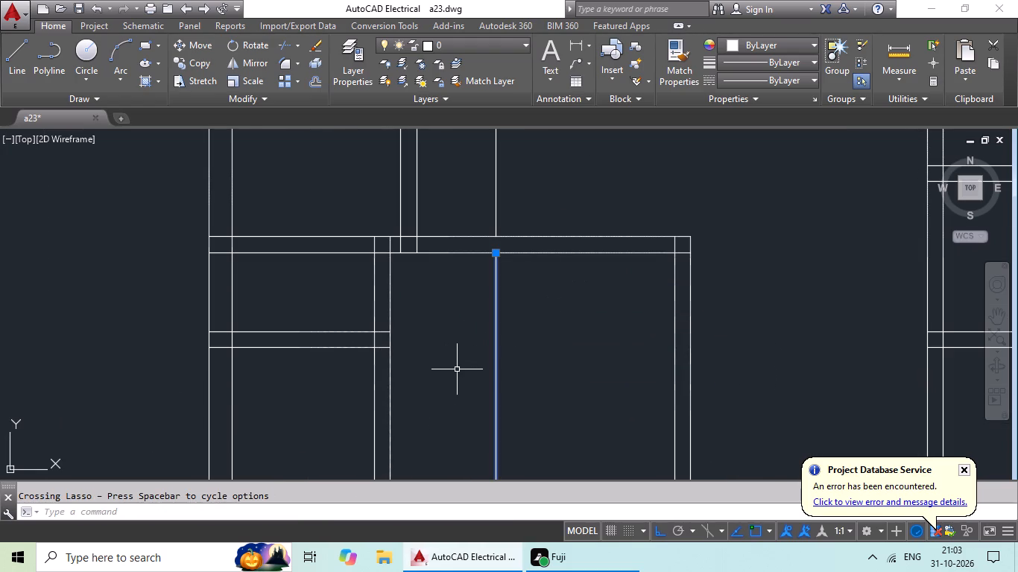
key("Delete")
scroll(517, 353, "down", 3)
middle_click_drag(557, 267, 484, 352)
key("Escape")
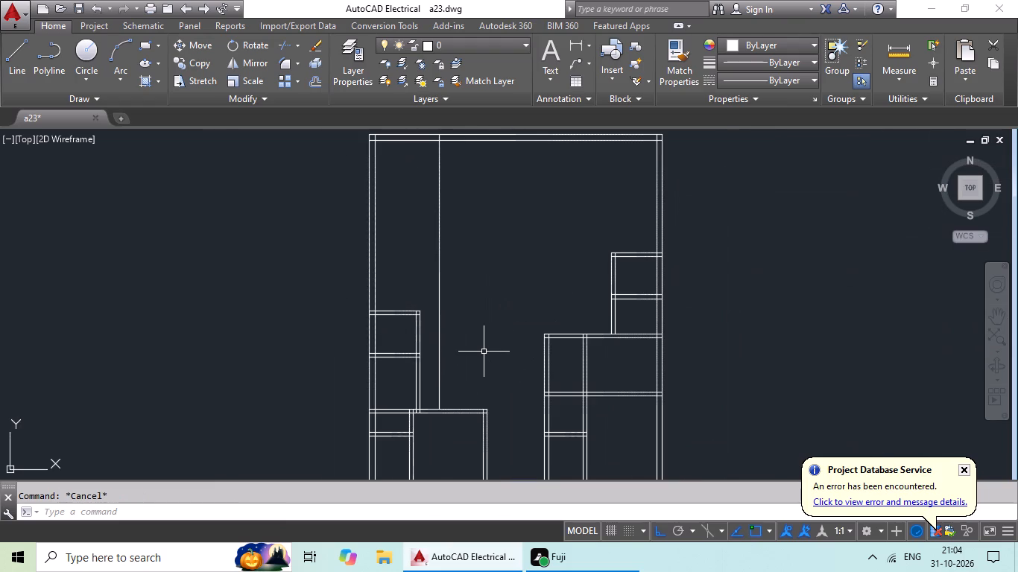
Offset the remaining upper vertical line 6" to the right to form the wall thickness.
key("o")
key("Return")
type("6\"")
key("Return")
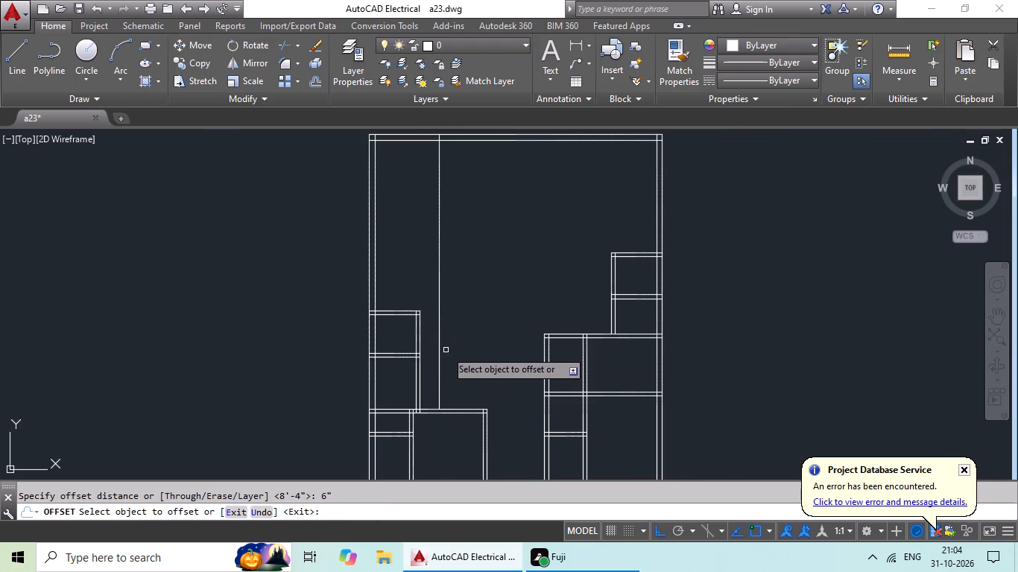
left_click(439, 371)
left_click(475, 362)
middle_click_drag(505, 293, 478, 349)
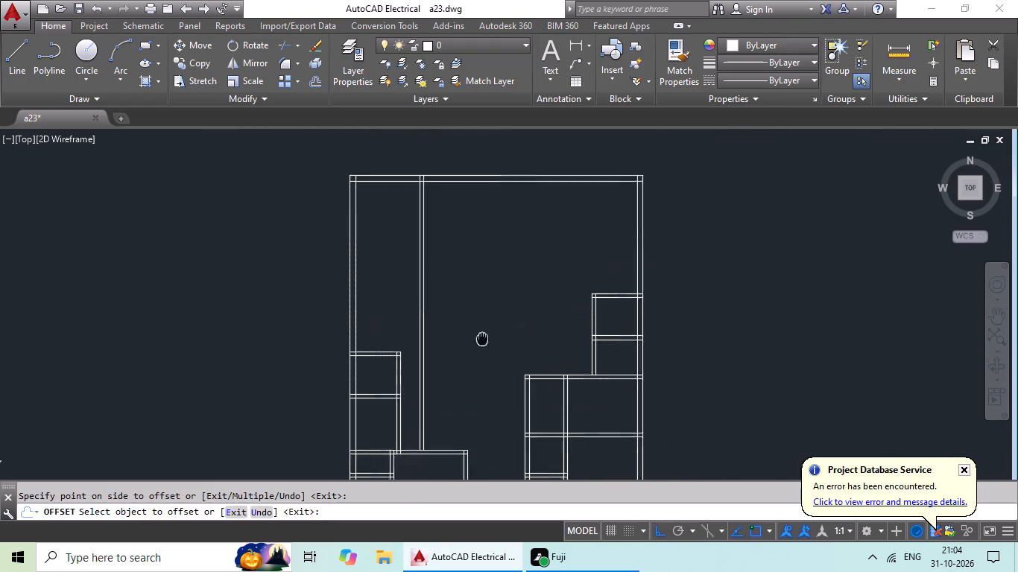
middle_click_drag(478, 349, 472, 362)
key("Escape")
key("Escape")
Offset the right-hand line of the new upper vertical wall 9' to the right.
key("o")
key("Return")
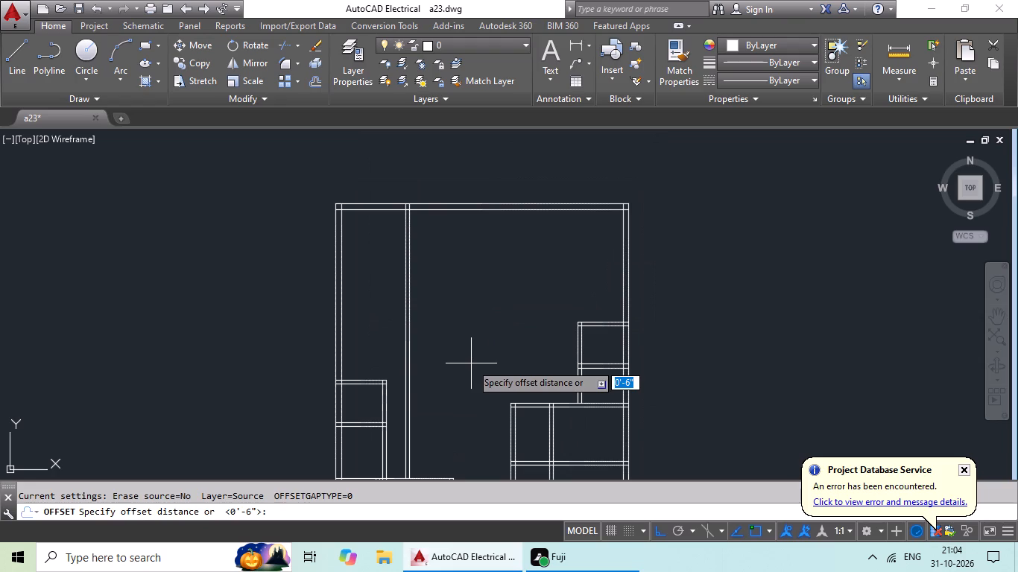
key("9")
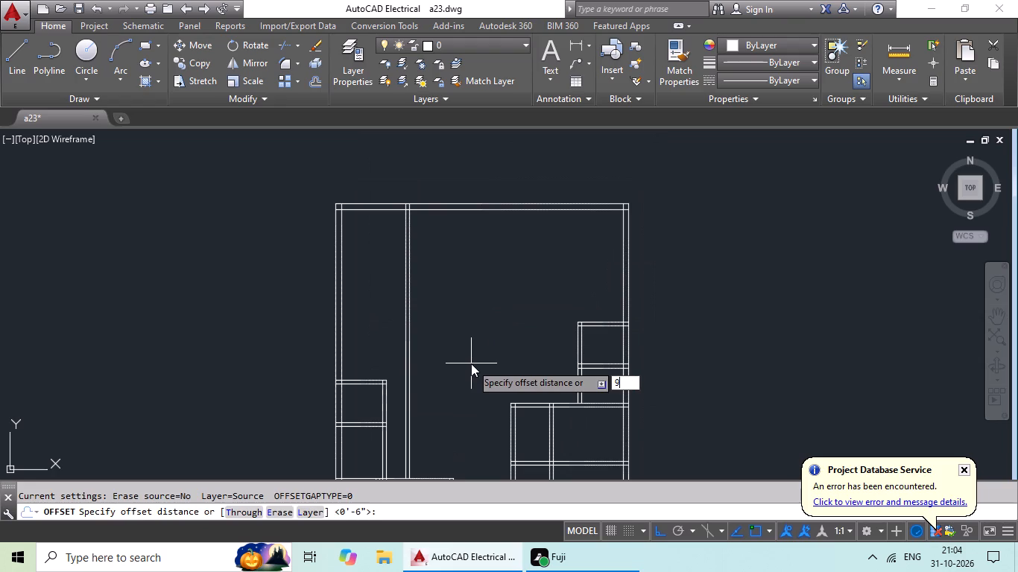
key("apostrophe")
key("Return")
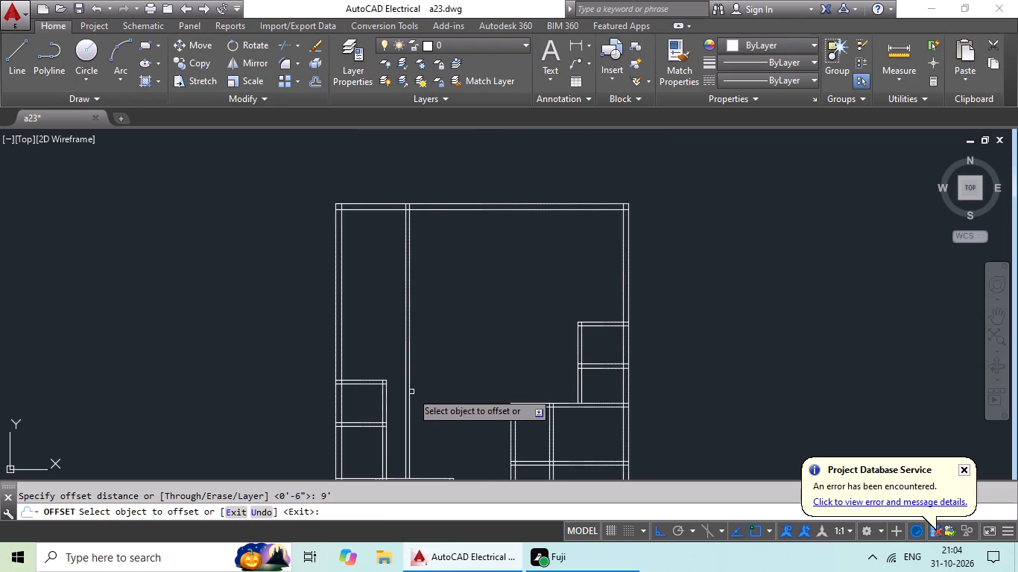
left_click_drag(409, 396, 464, 381)
left_click(465, 381)
scroll(530, 343, "down", 2)
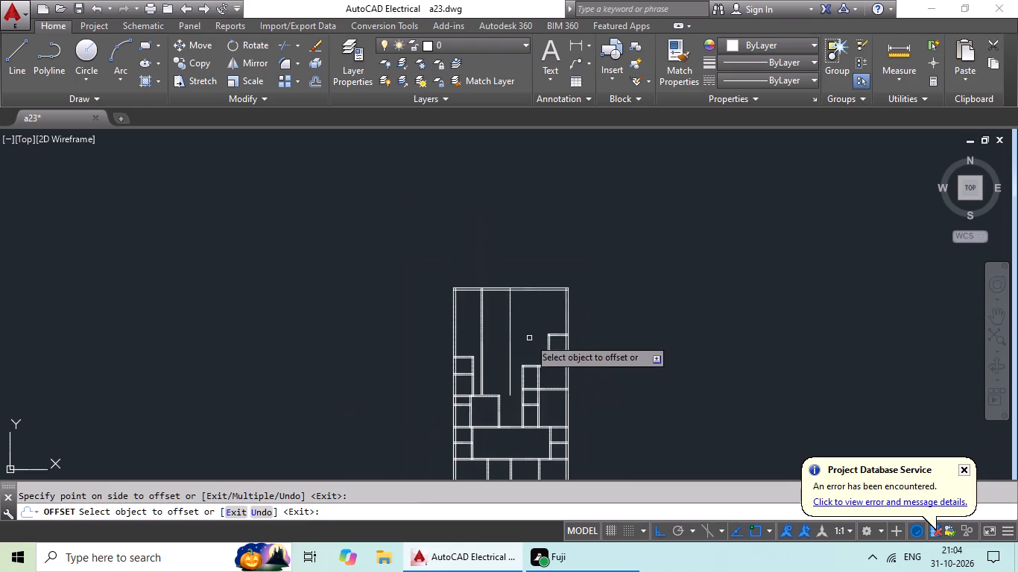
middle_click_drag(528, 335, 502, 342)
key("Escape")
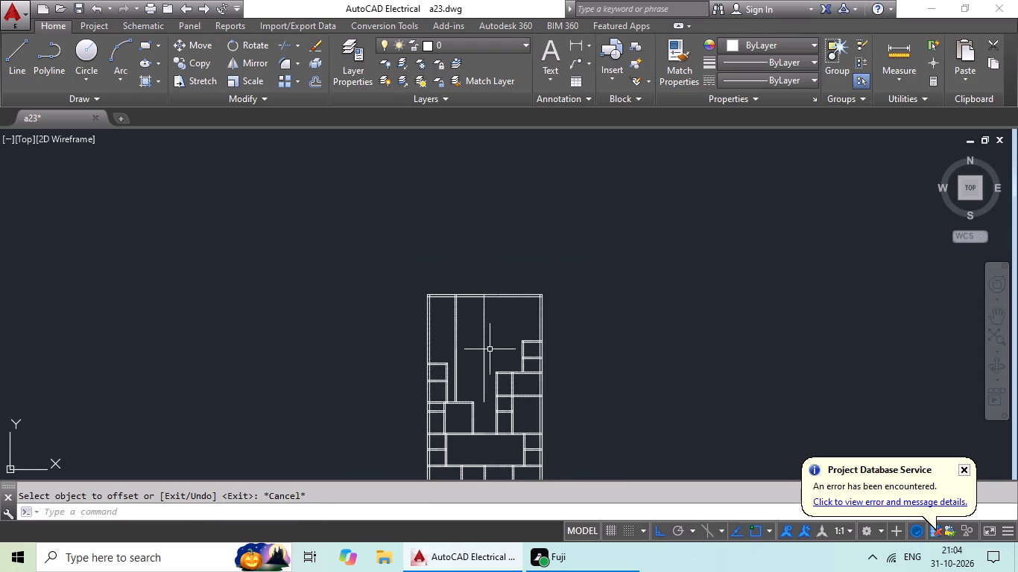
Offset the new single vertical line 6" to the right to form the second upper partition wall.
key("o")
key("Return")
type("6\"")
key("Return")
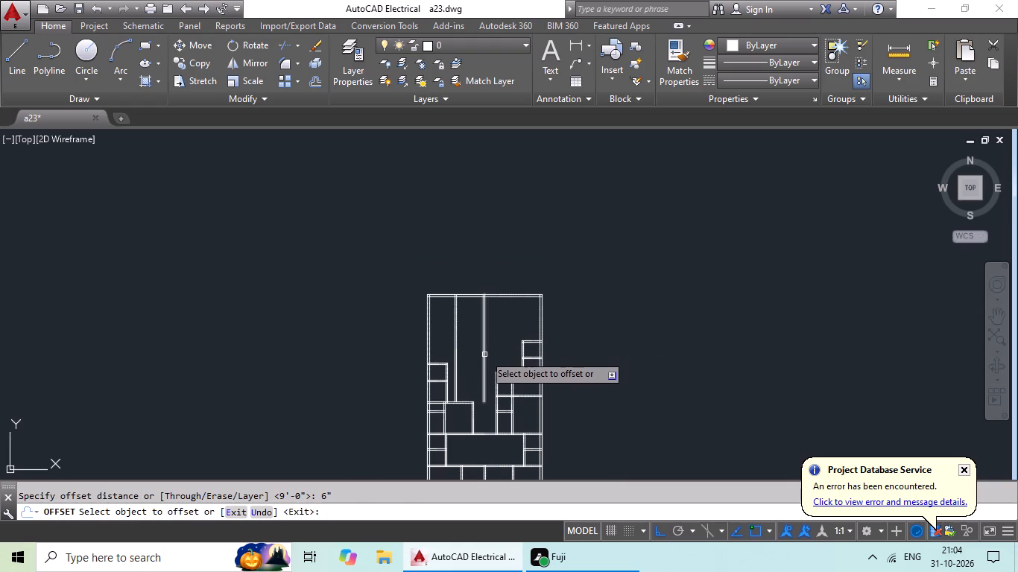
left_click_drag(484, 355, 496, 348)
left_click(514, 337)
scroll(508, 308, "up", 2)
middle_click_drag(458, 312, 399, 317)
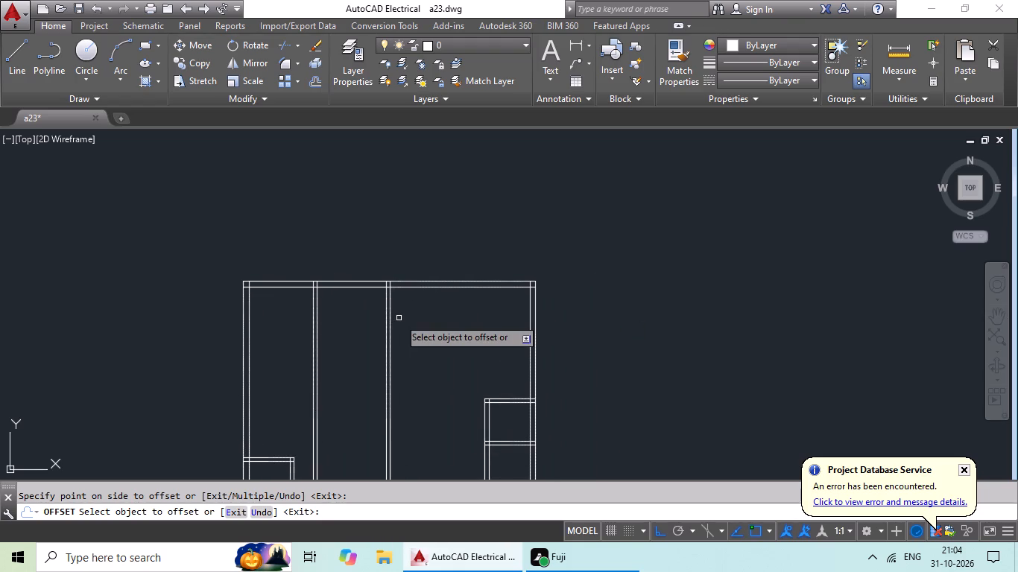
key("Escape")
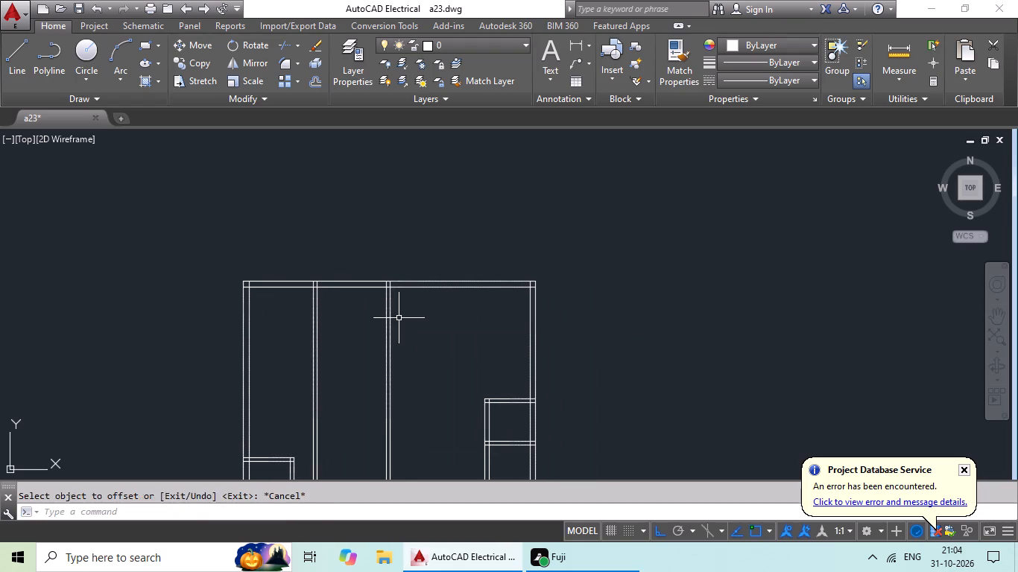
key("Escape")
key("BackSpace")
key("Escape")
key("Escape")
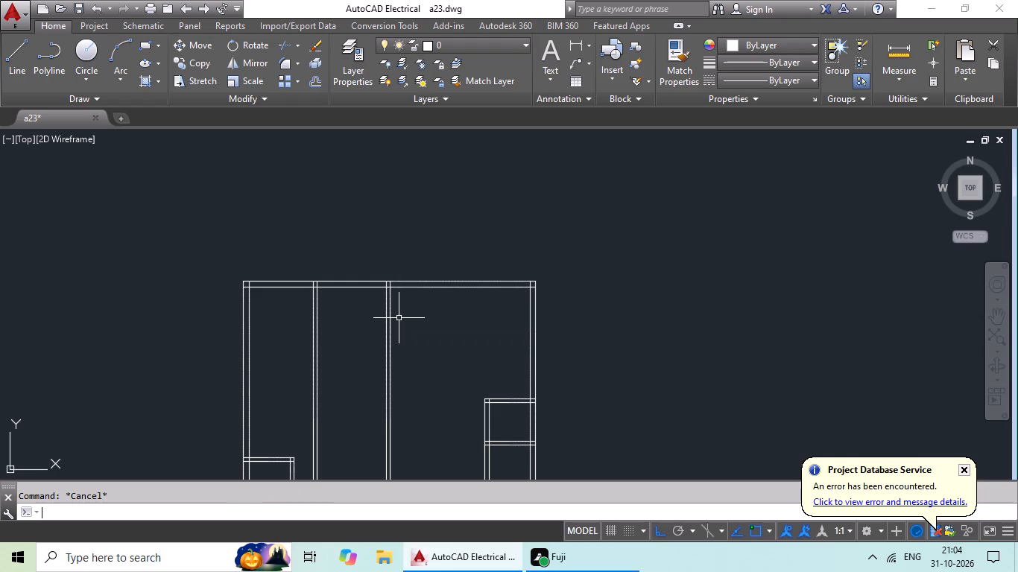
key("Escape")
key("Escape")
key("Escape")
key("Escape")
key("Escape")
Offset the right-hand line of the second upper partition wall 7' to the right.
key("o")
key("Return")
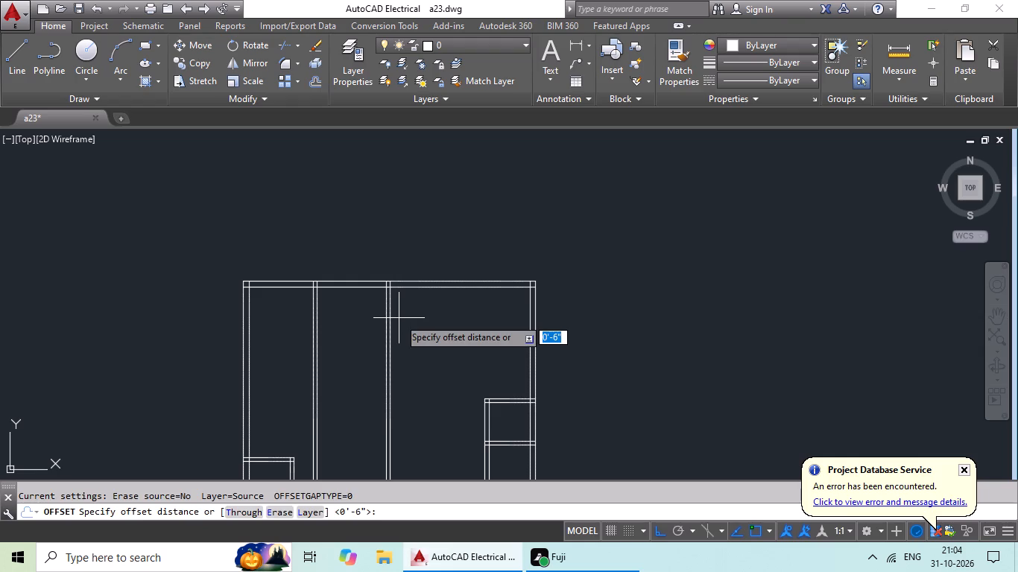
type("7'")
key("Return")
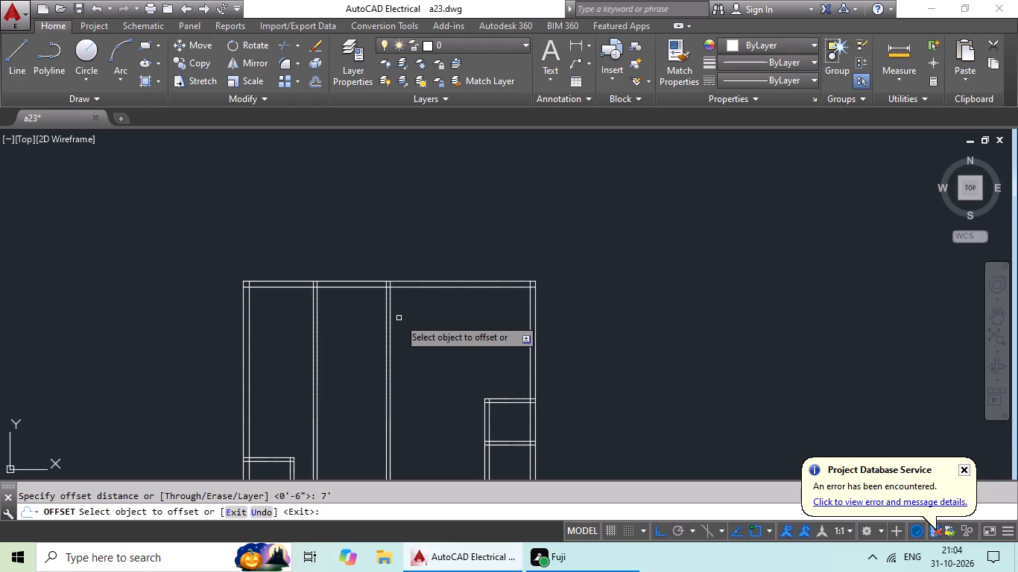
left_click_drag(391, 322, 399, 324)
left_click(443, 321)
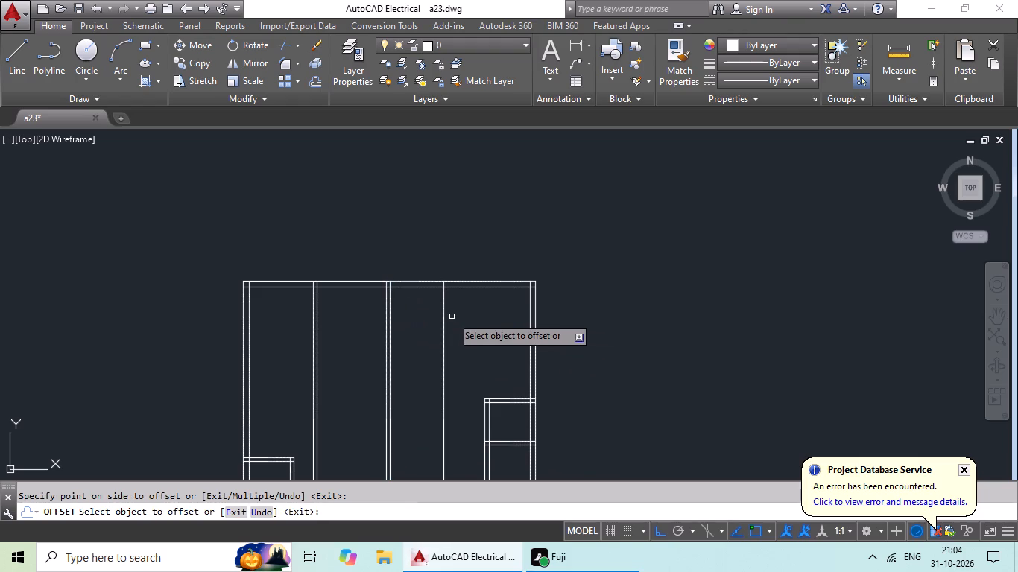
middle_click_drag(468, 308, 420, 311)
key("Escape")
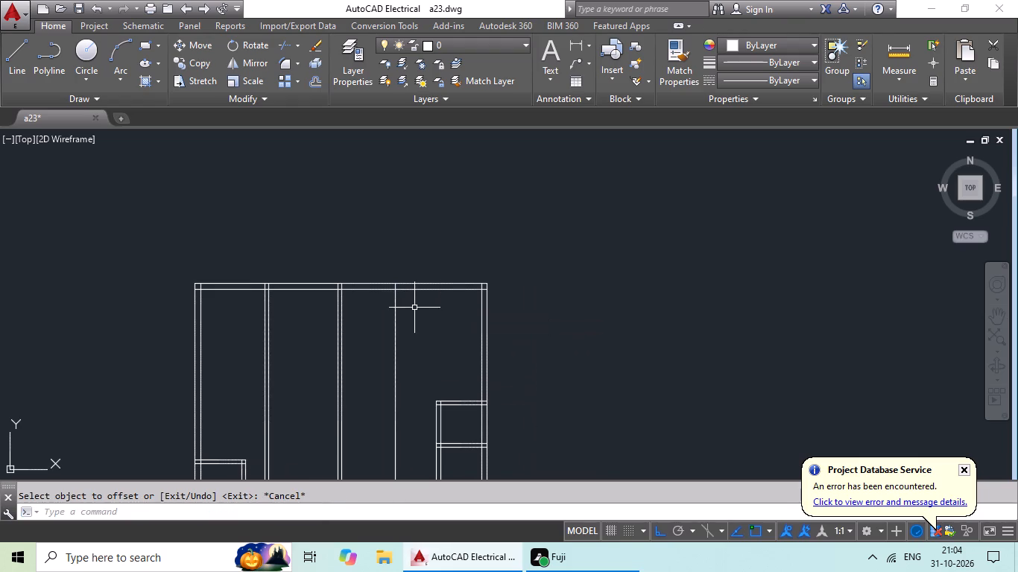
Offset the new single vertical line 6" to the right to form the third upper partition wall.
key("o")
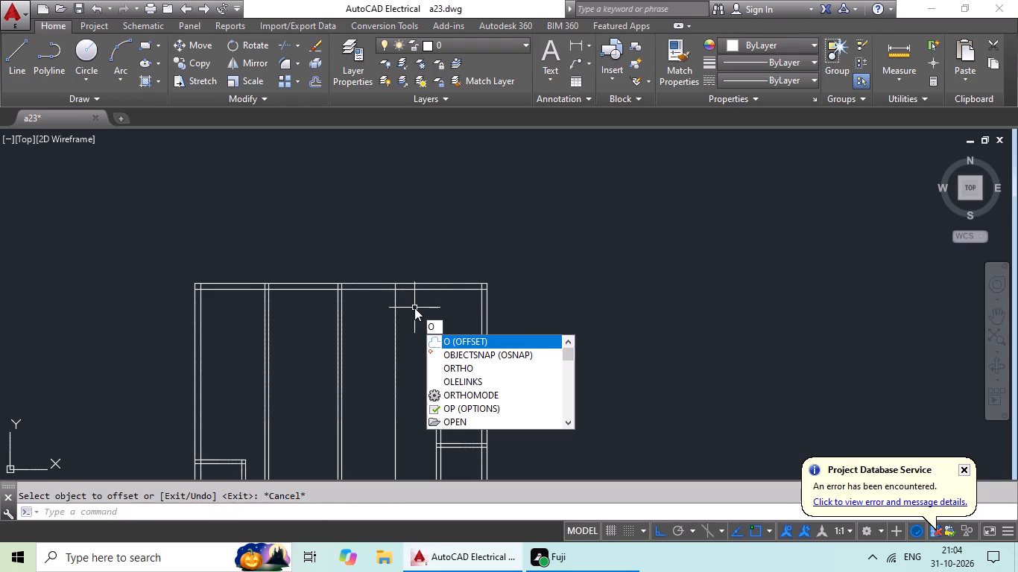
key("Return")
type("6\"")
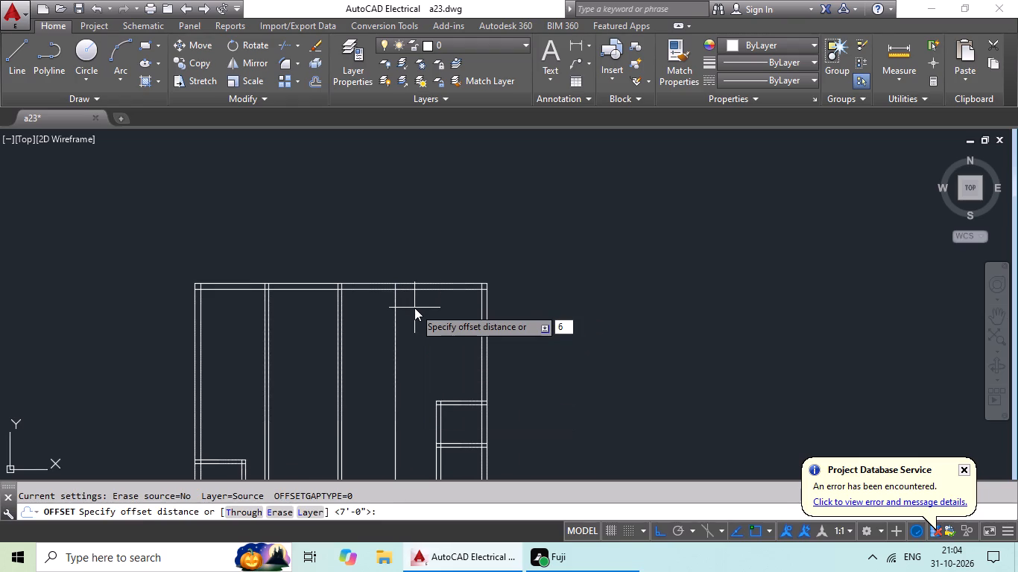
key("Return")
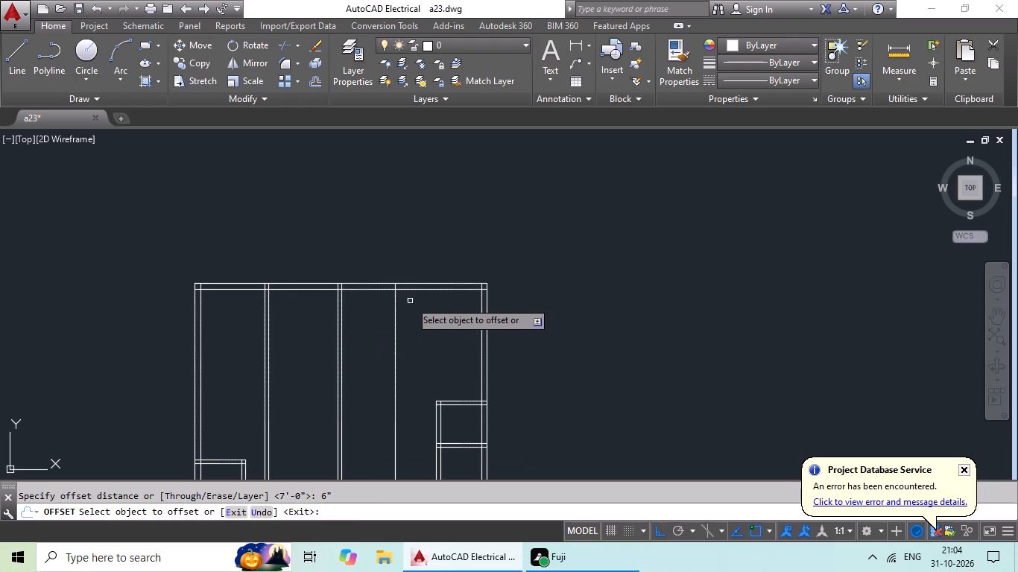
left_click_drag(396, 325, 422, 319)
left_click(443, 311)
scroll(443, 311, "down", 2)
middle_click_drag(444, 310, 443, 311)
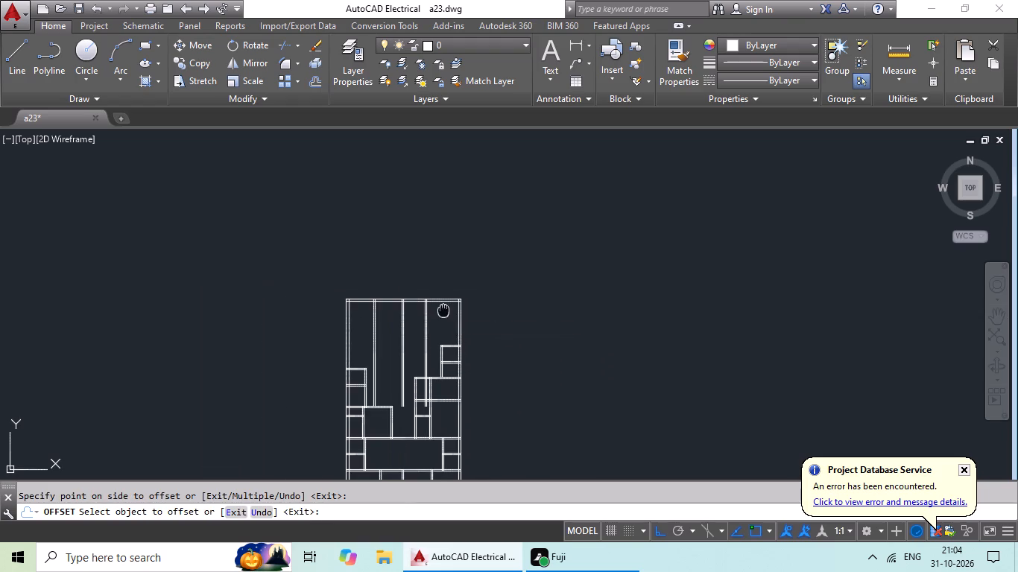
middle_click_drag(443, 311, 426, 327)
middle_click_drag(424, 337, 442, 313)
key("Escape")
key("Escape")
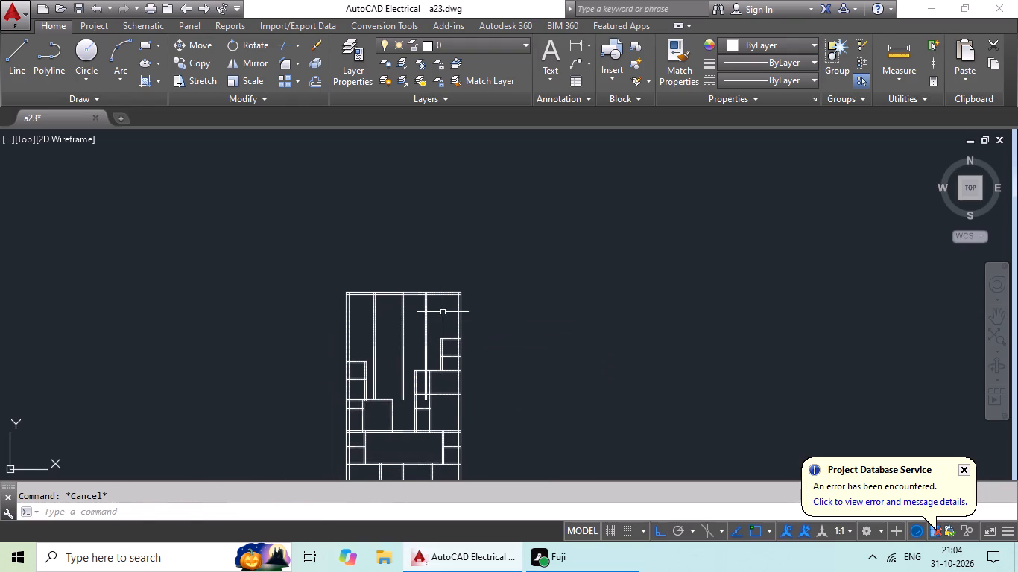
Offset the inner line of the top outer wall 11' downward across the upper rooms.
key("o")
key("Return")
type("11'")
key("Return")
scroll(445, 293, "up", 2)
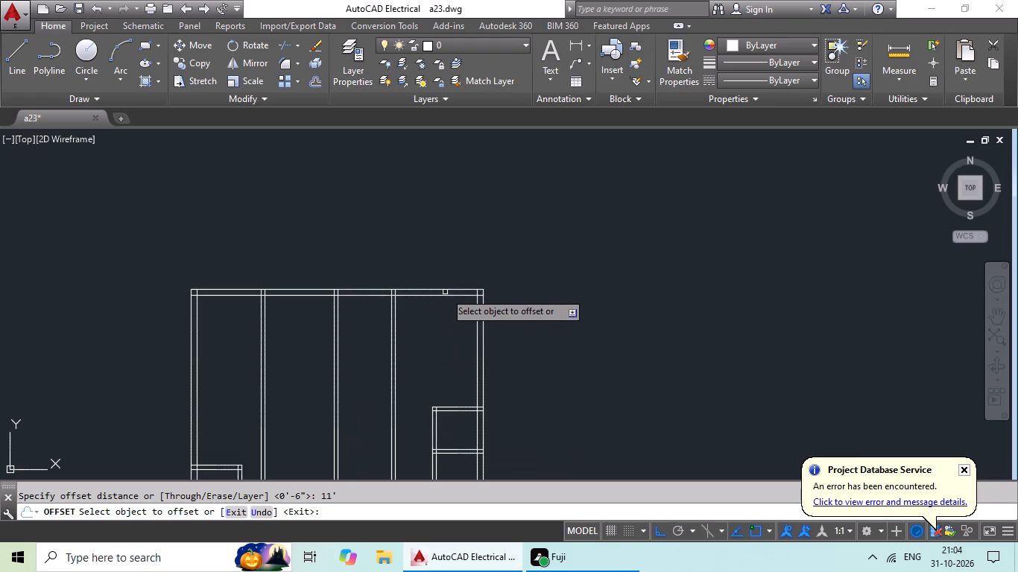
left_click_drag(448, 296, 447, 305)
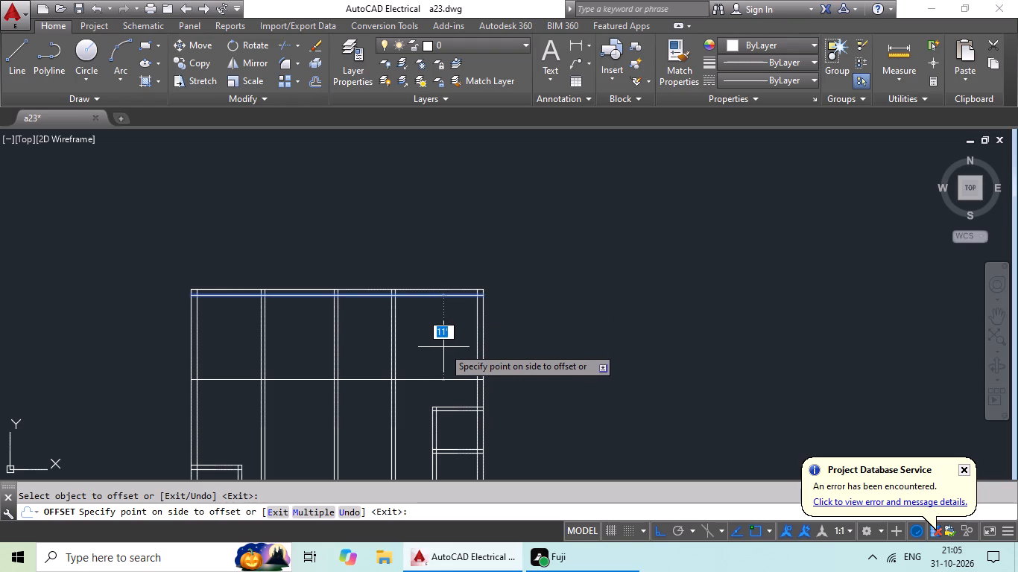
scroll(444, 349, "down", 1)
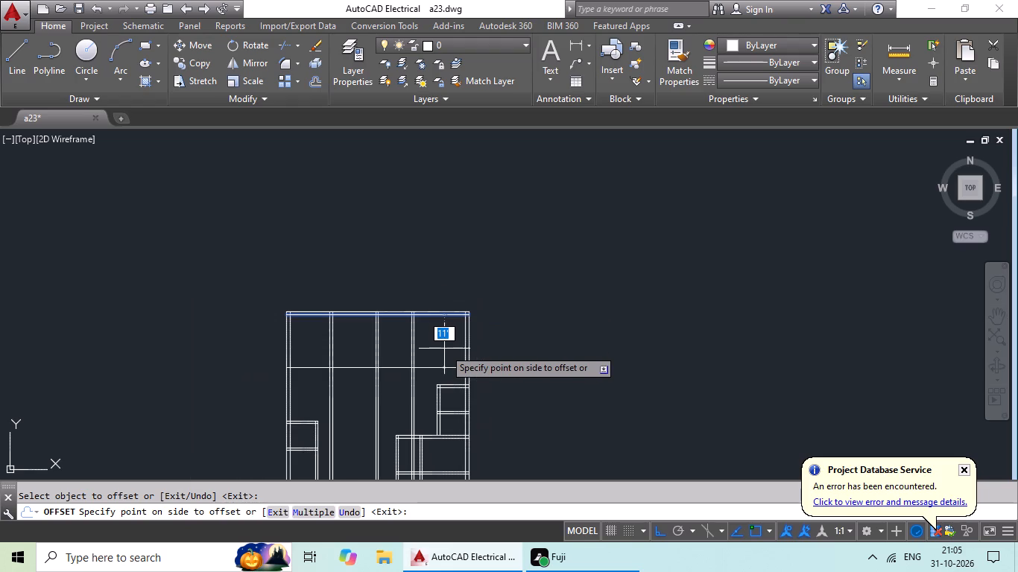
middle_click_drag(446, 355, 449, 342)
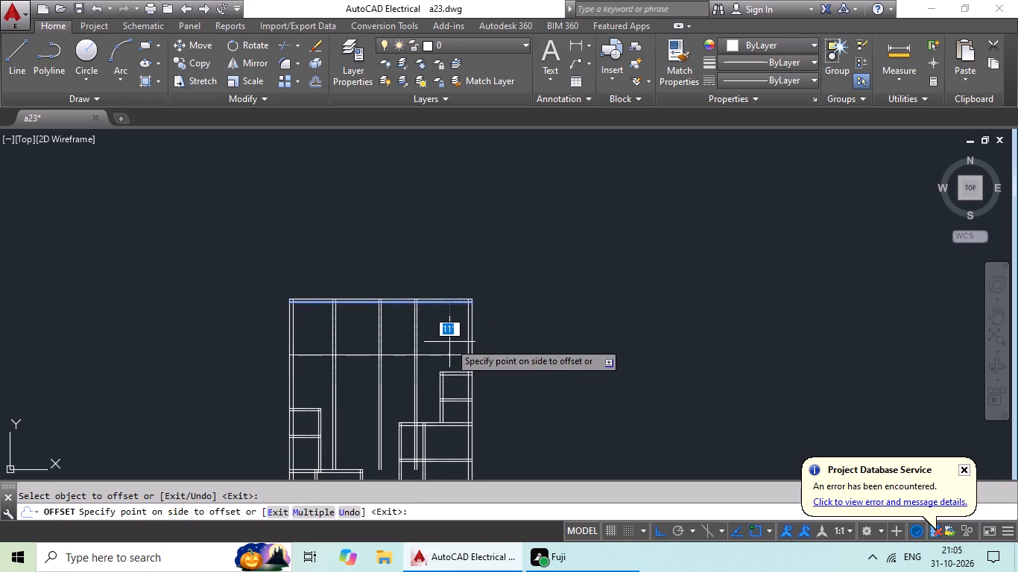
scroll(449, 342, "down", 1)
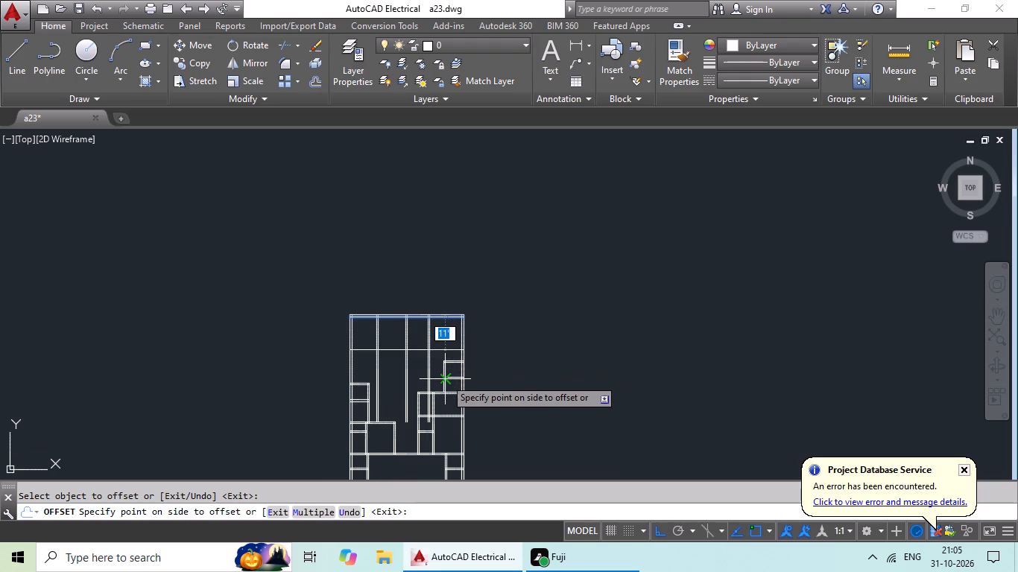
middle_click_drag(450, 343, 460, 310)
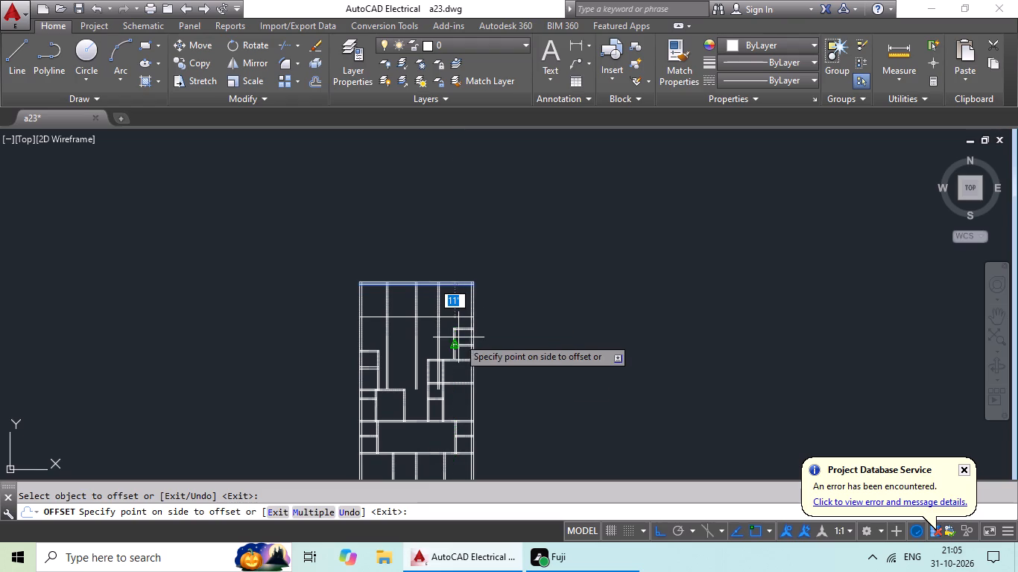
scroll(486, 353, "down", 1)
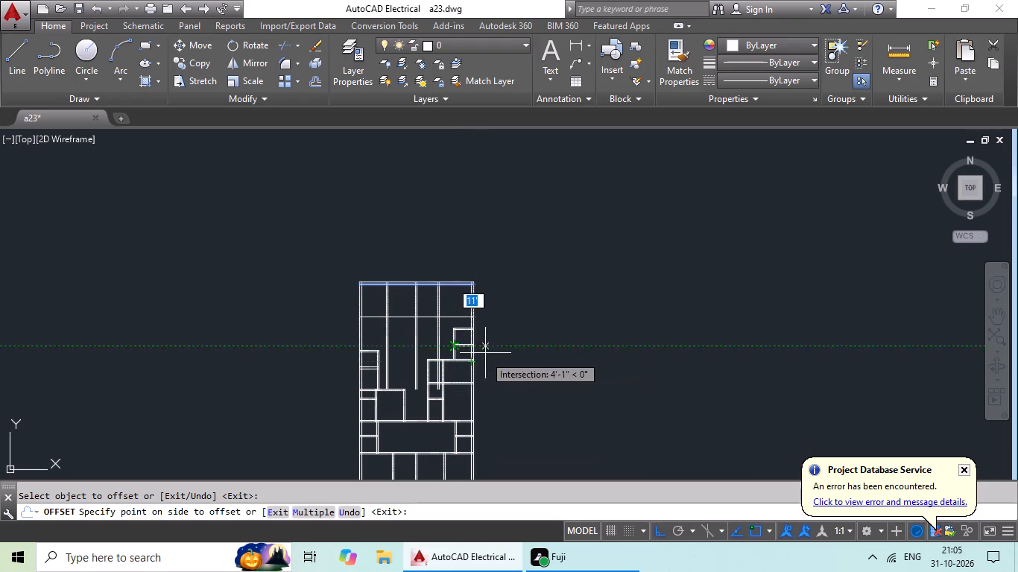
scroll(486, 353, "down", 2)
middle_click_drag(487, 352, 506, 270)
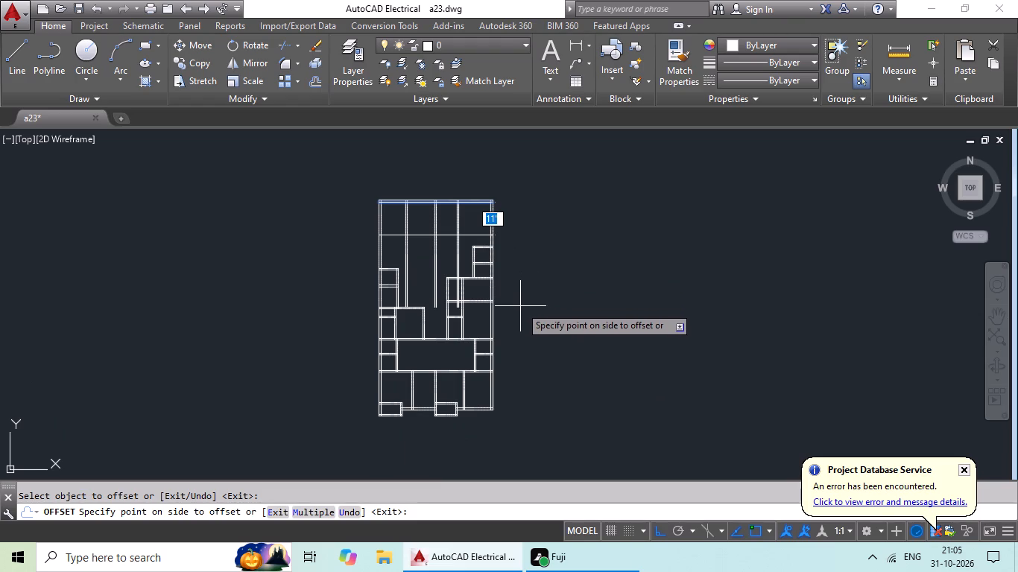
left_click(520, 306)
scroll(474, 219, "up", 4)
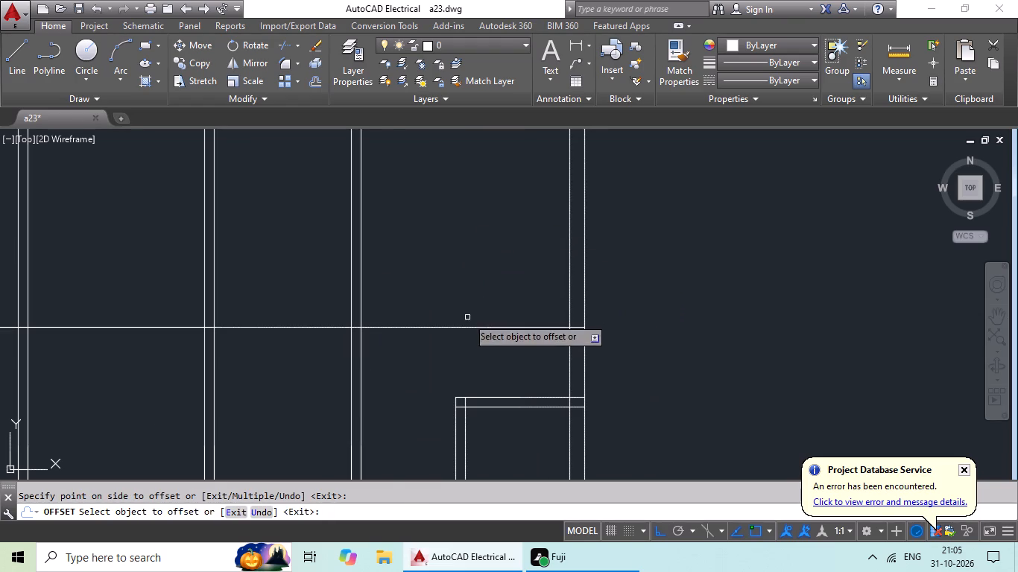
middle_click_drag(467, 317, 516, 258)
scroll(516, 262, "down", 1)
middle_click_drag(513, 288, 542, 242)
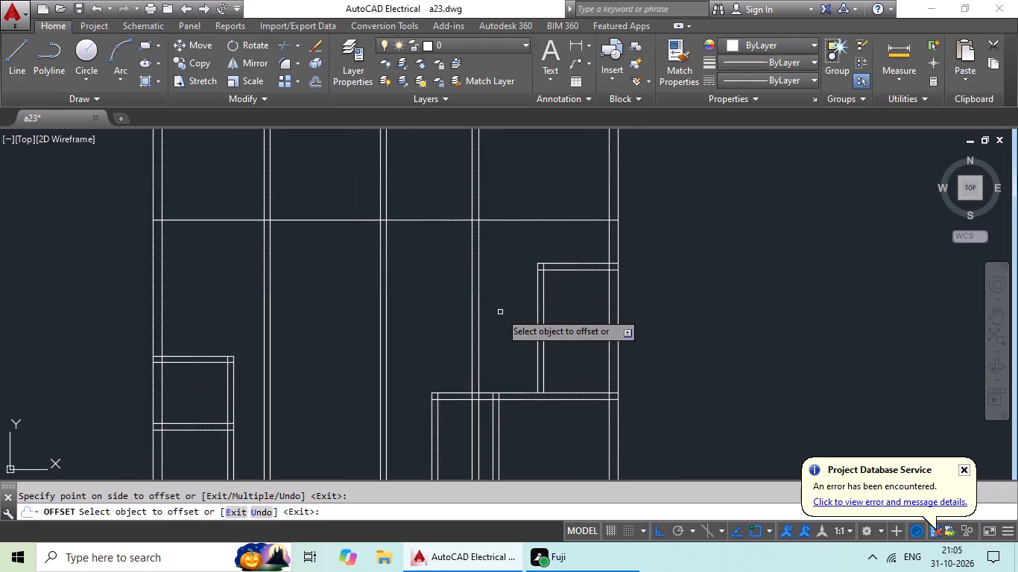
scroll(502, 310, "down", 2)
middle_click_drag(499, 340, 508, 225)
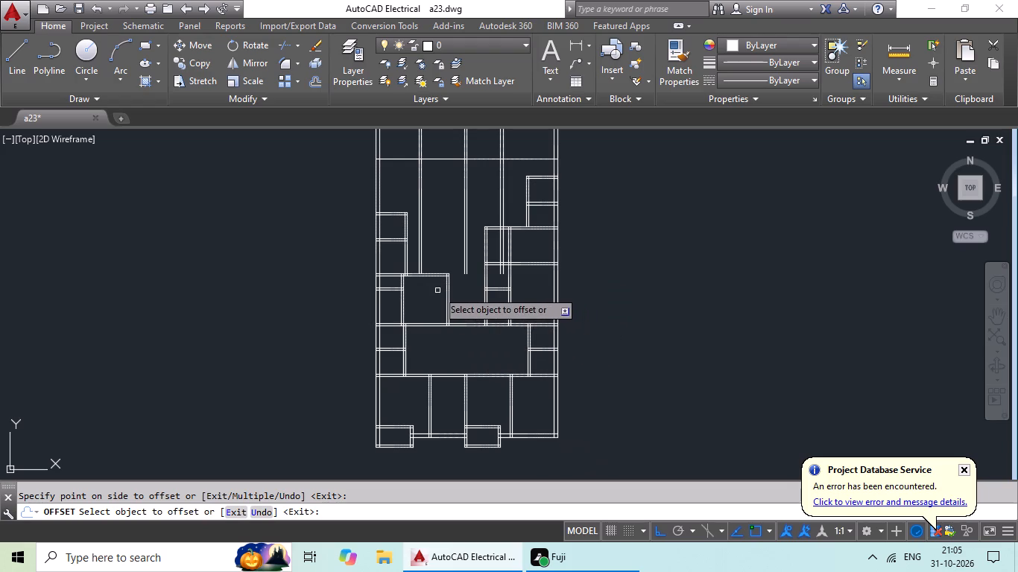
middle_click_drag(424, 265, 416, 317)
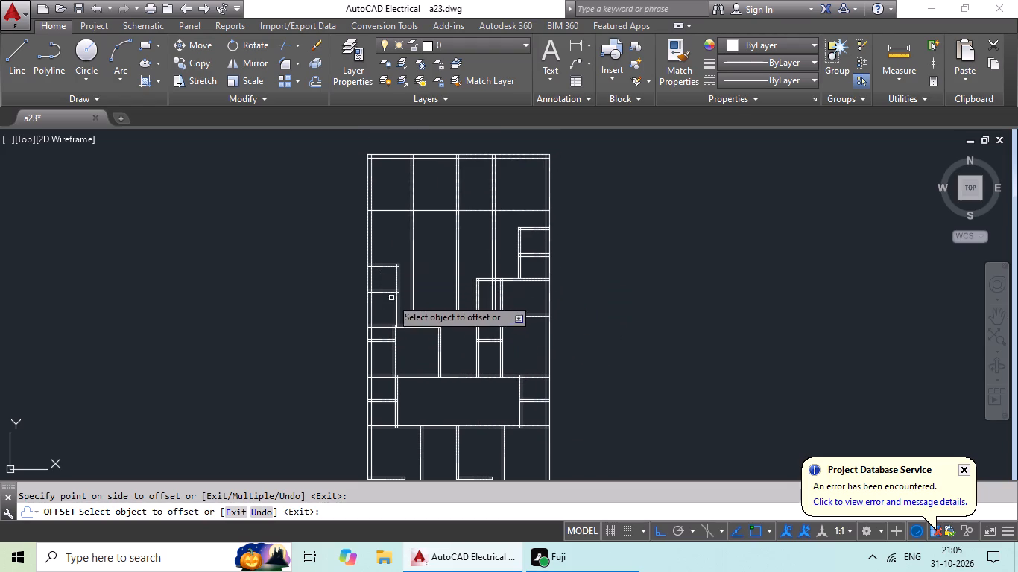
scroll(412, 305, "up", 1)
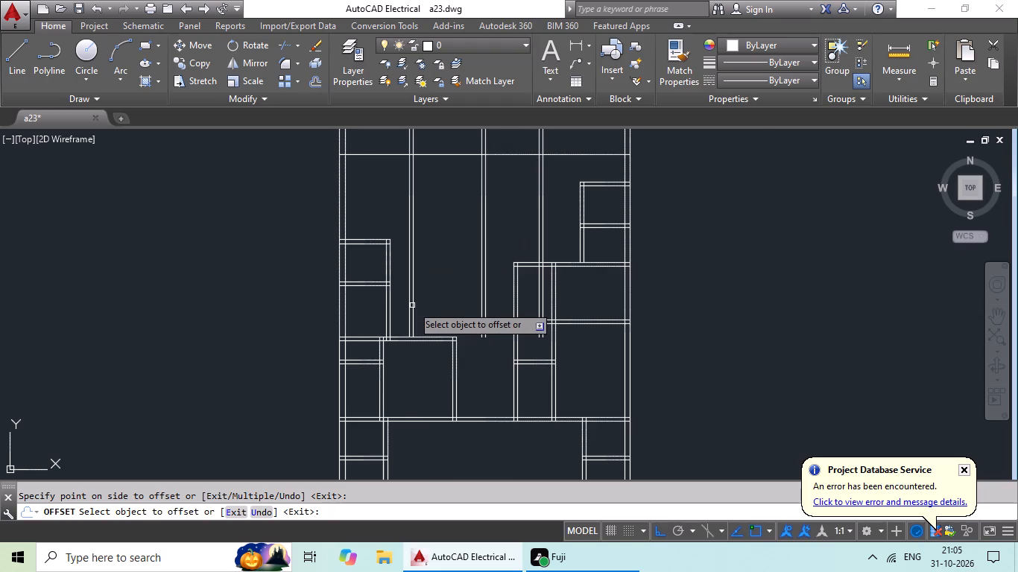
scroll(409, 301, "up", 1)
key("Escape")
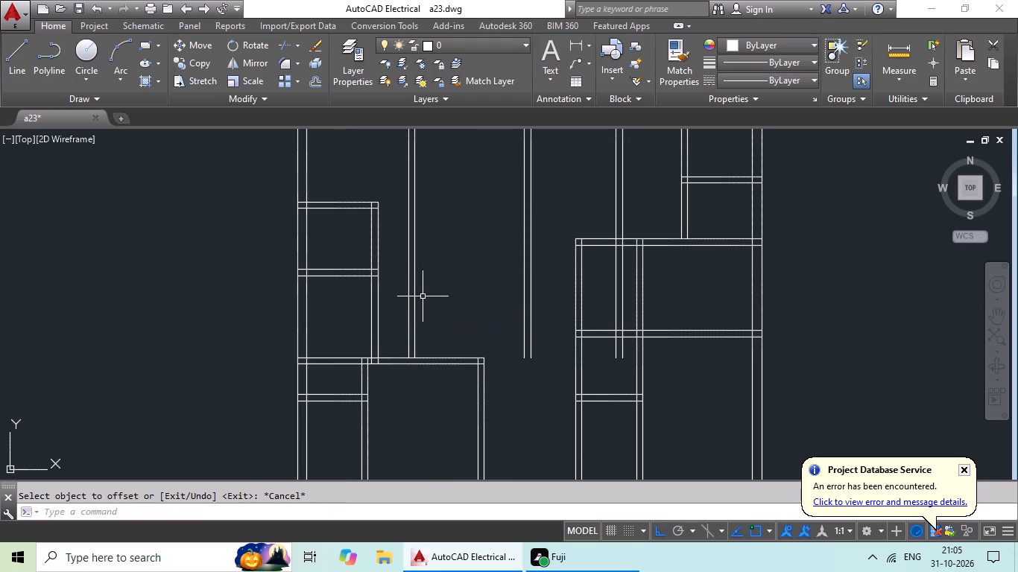
Erase the three double-line vertical partitions in the upper area together with the single horizontal line crossing them.
scroll(416, 299, "up", 2)
scroll(417, 299, "down", 4)
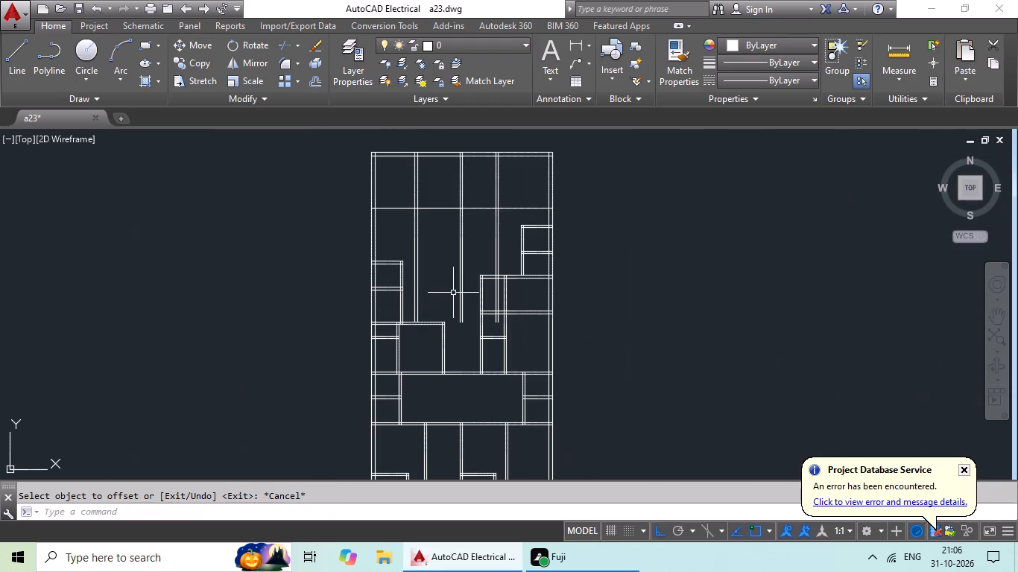
scroll(516, 189, "up", 2)
left_click_drag(514, 179, 233, 235)
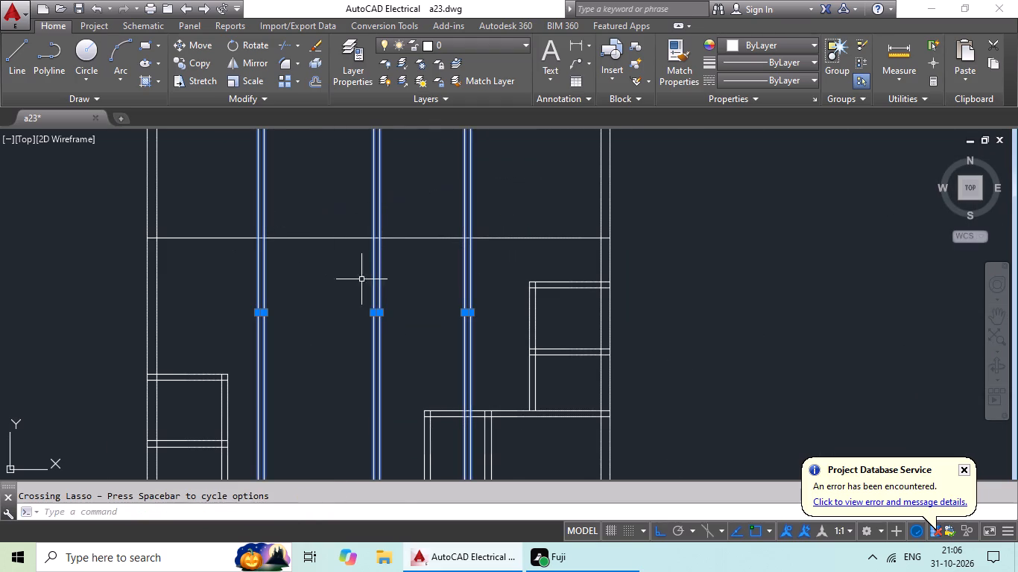
left_click_drag(429, 206, 391, 290)
left_click(391, 290)
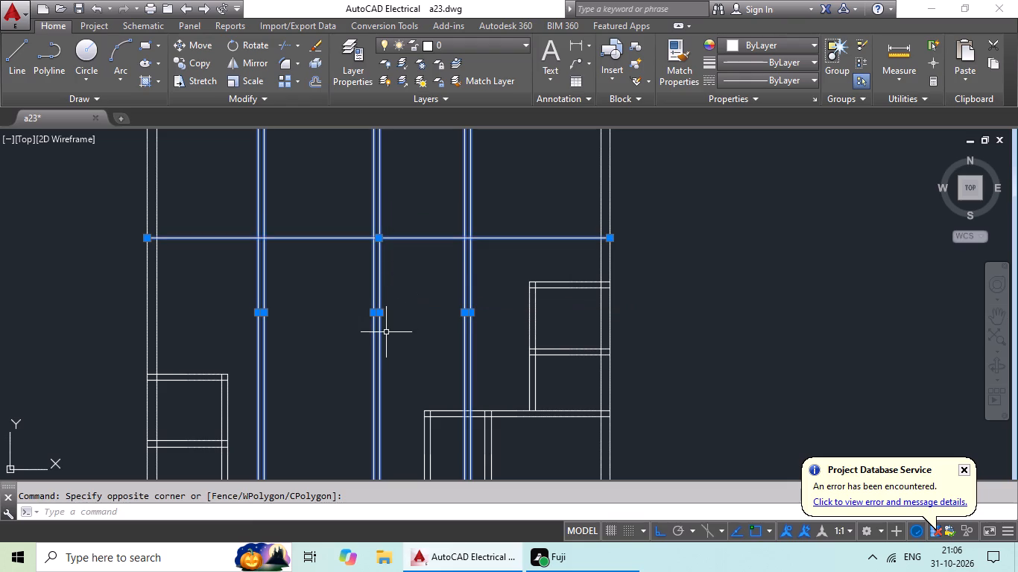
key("Delete")
Erase the six wall lines forming the two uppermost stacked small rooms along the left outer wall.
scroll(462, 308, "down", 2)
middle_click_drag(462, 308, 512, 171)
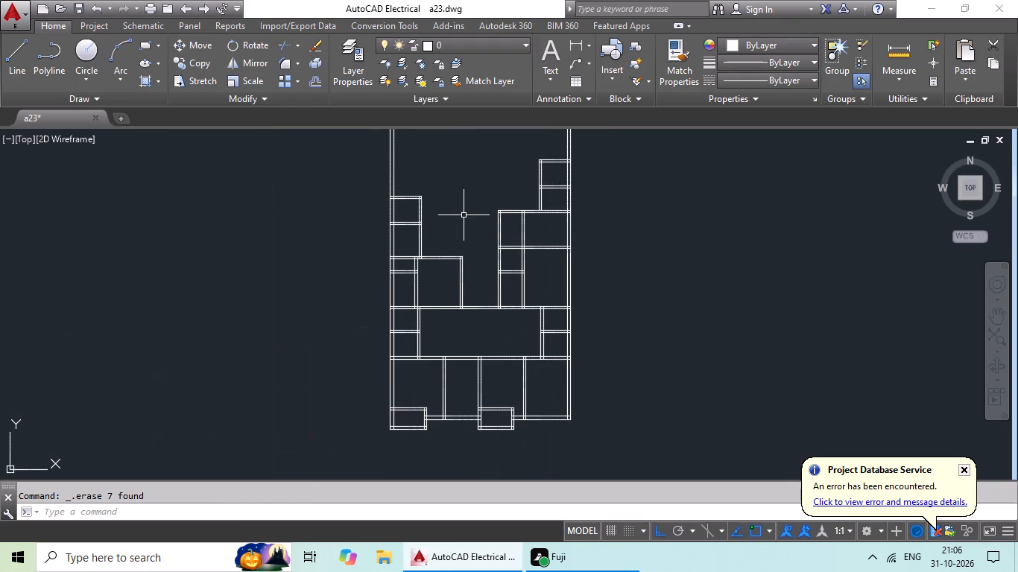
scroll(429, 218, "up", 3)
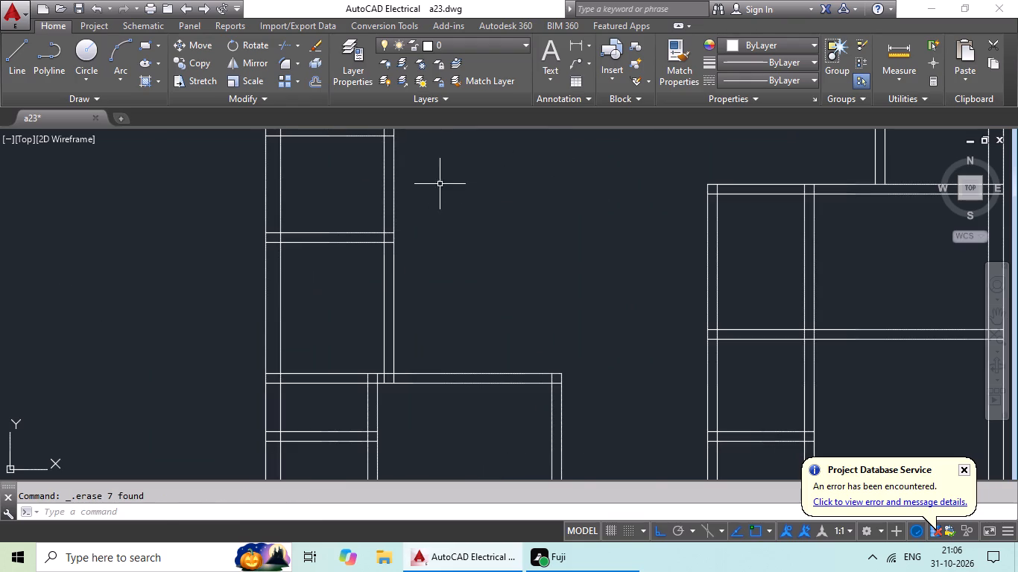
left_click_drag(440, 179, 342, 204)
middle_click_drag(452, 190, 487, 265)
left_click_drag(430, 169, 424, 171)
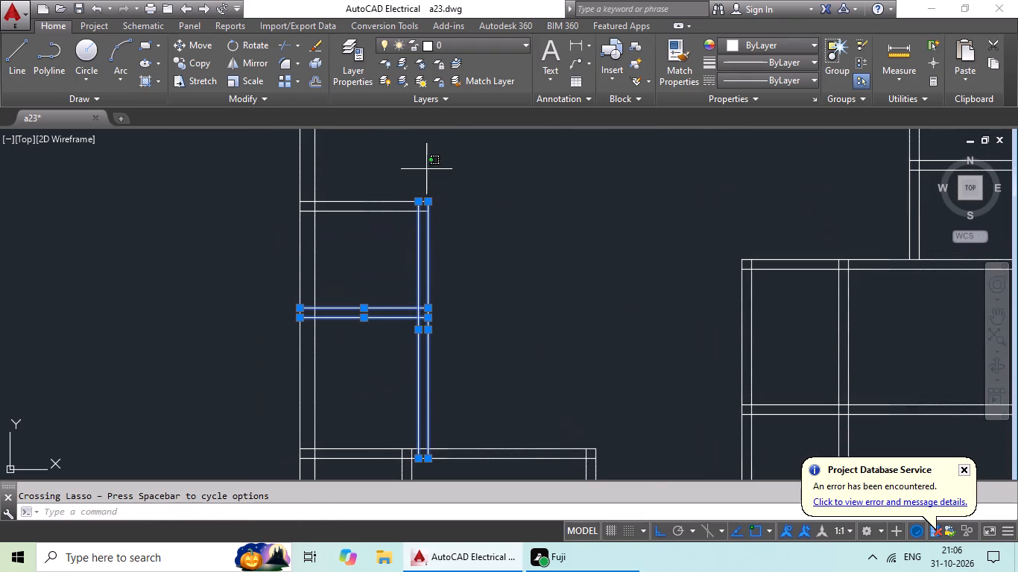
left_click_drag(424, 171, 378, 260)
key("Delete")
scroll(448, 311, "down", 1)
middle_click_drag(449, 311, 525, 264)
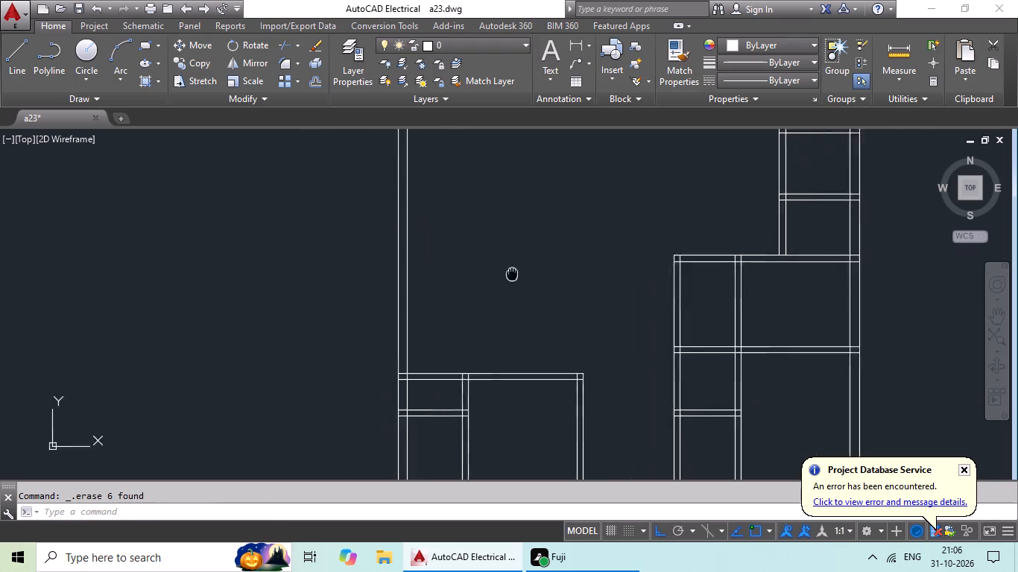
middle_click_drag(525, 264, 545, 245)
key("Escape")
key("Escape")
key("Escape")
key("Escape")
key("Escape")
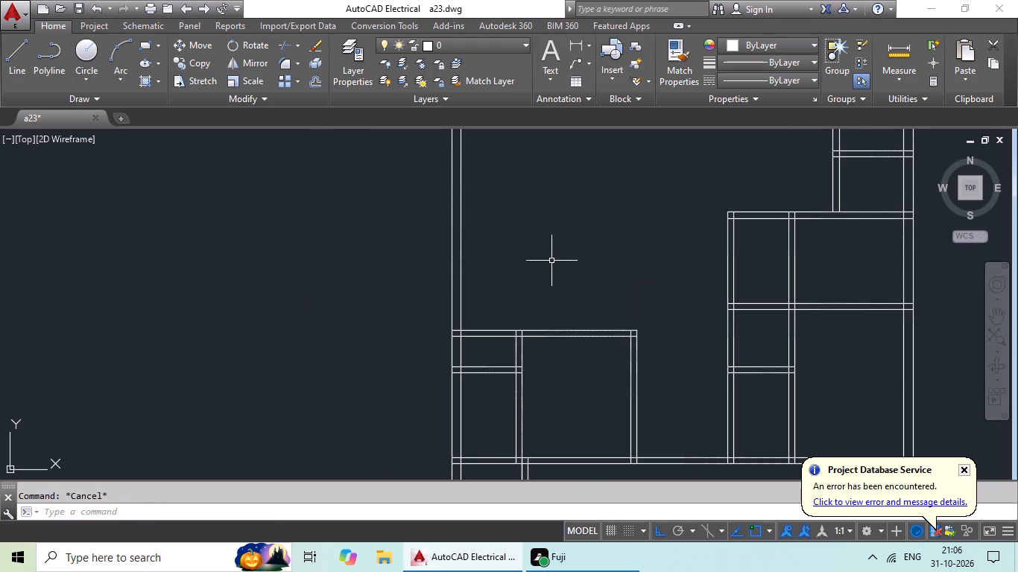
key("Escape")
key("Escape")
key("Escape")
key("Escape")
key("Escape")
key("Escape")
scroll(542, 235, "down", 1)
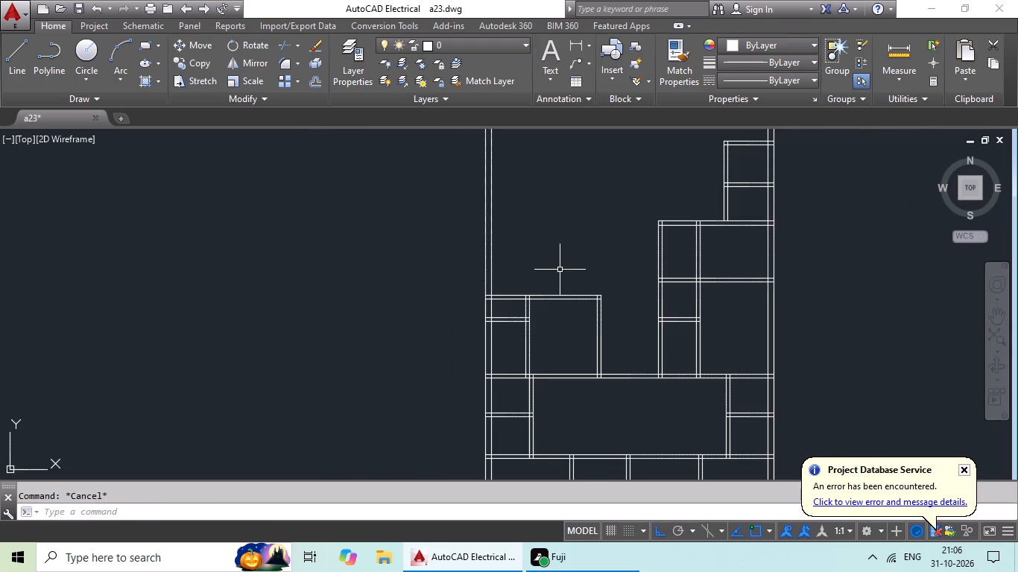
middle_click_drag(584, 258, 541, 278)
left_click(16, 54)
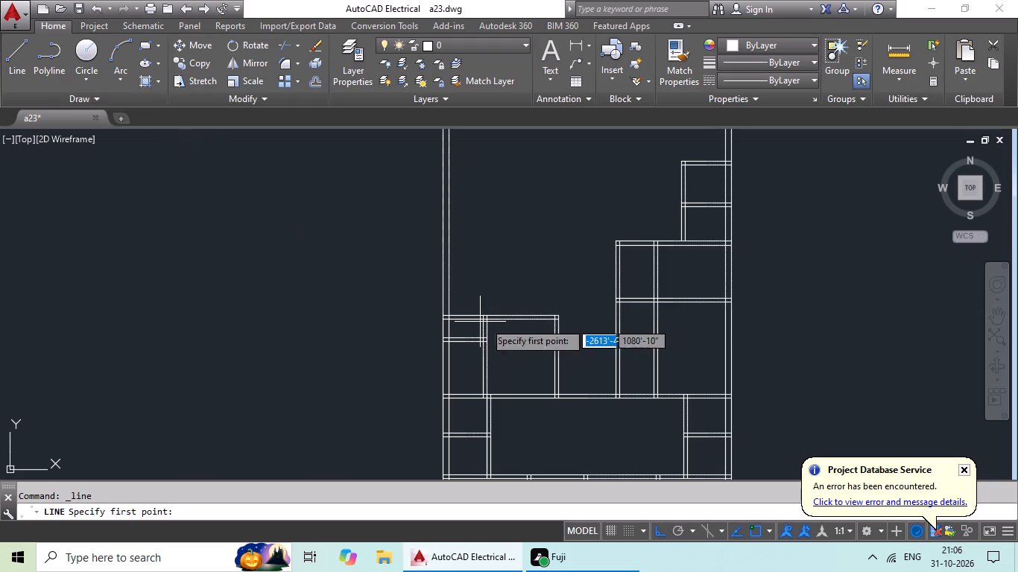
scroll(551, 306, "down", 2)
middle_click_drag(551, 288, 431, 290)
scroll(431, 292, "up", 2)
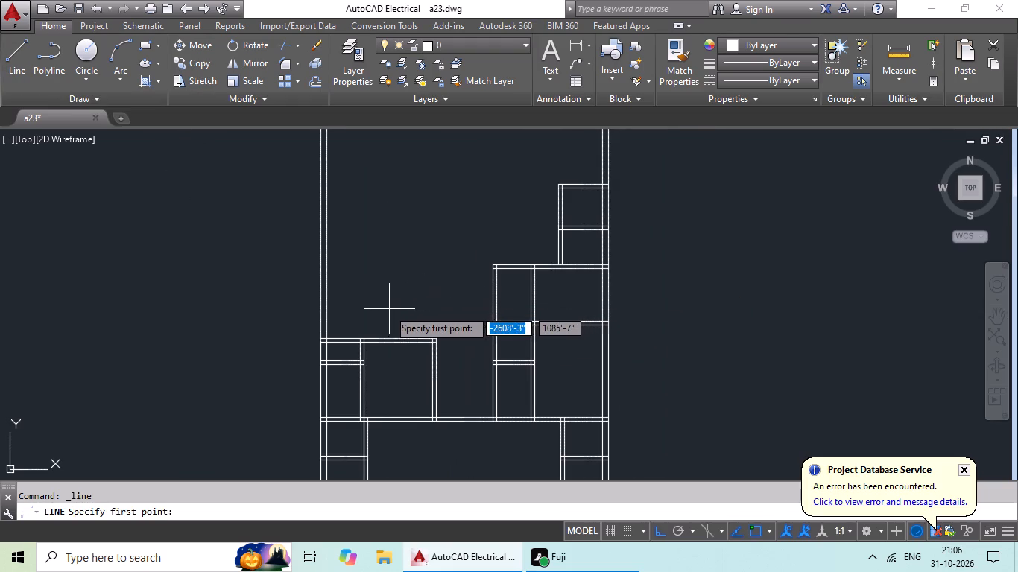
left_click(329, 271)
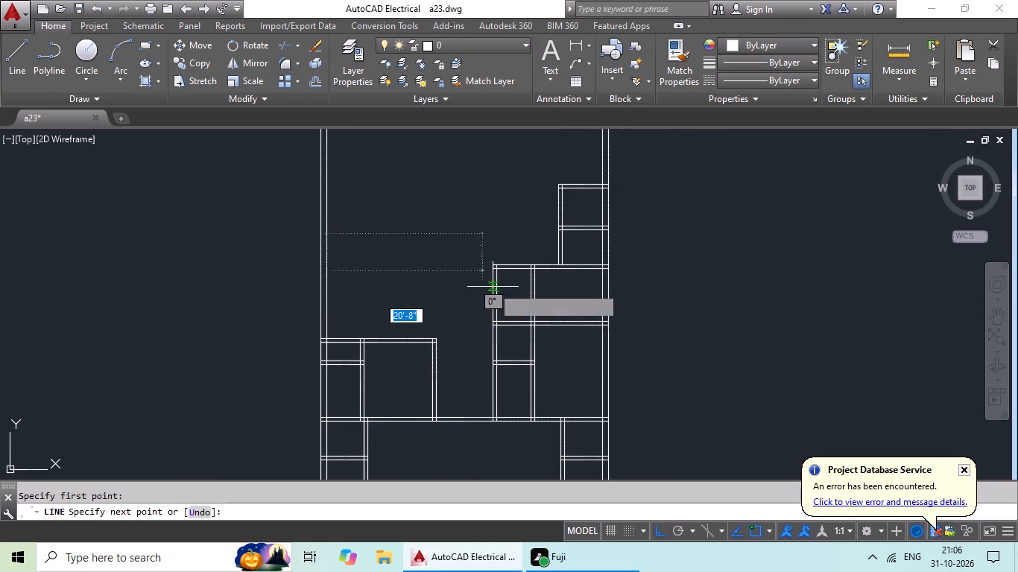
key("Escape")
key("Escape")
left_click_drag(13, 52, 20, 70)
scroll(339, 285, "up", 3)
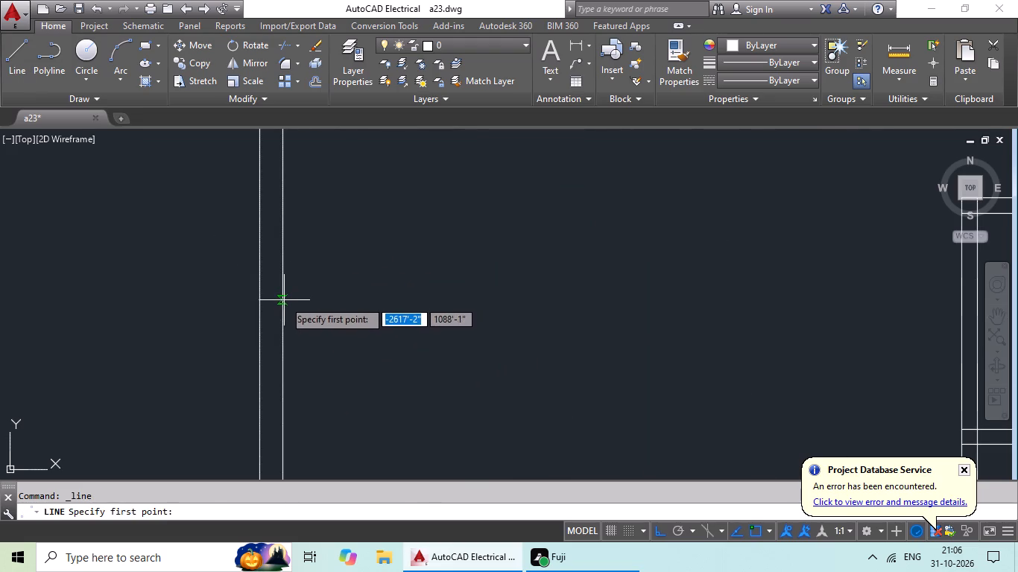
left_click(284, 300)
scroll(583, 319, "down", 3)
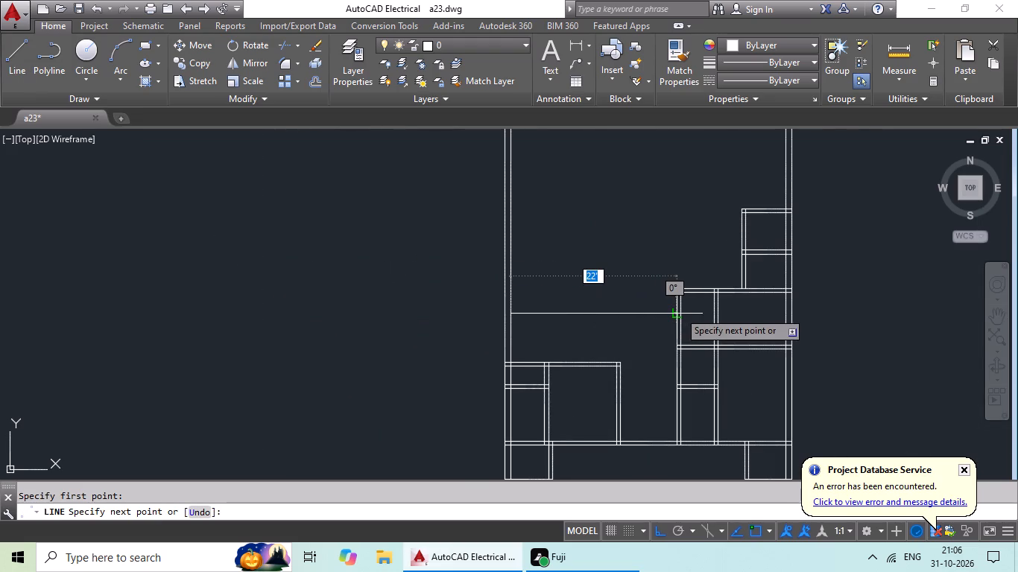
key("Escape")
Draw a horizontal 22' line from the left outer wall's inner face to the facing wall of the right-hand rooms, slightly below its top corner.
left_click(17, 52)
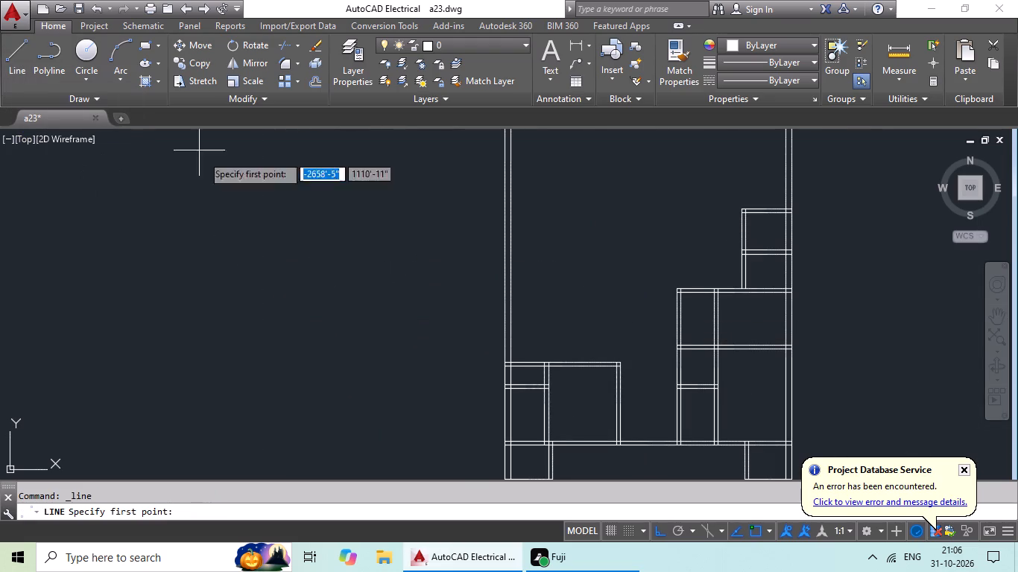
scroll(681, 310, "up", 2)
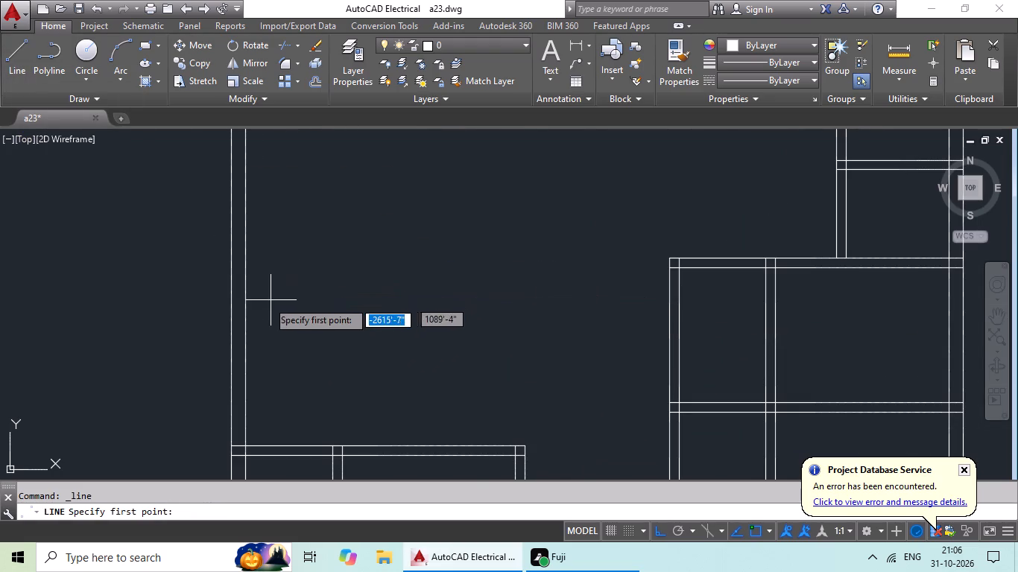
left_click(246, 296)
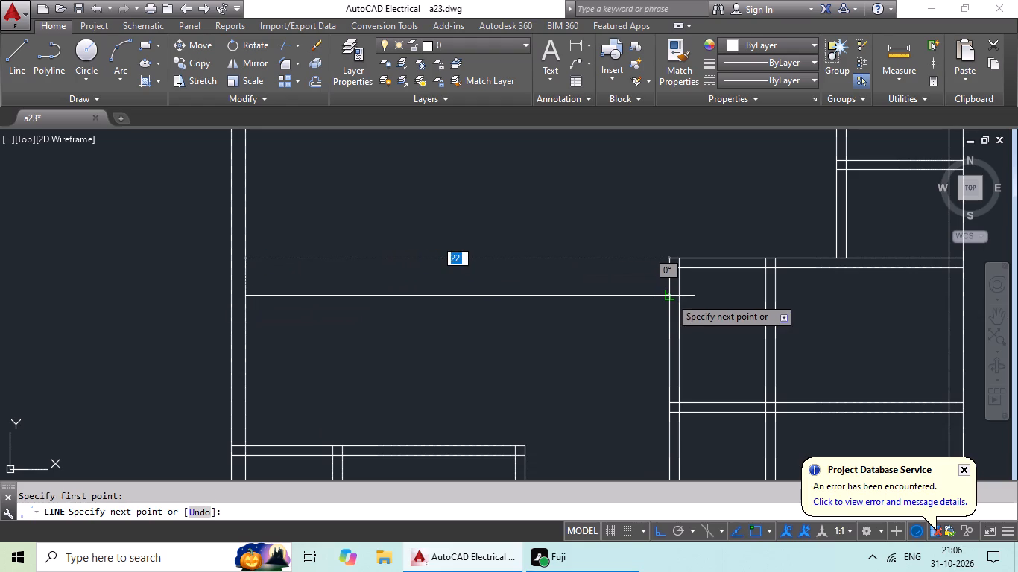
left_click(673, 296)
key("Escape")
key("Escape")
key("Escape")
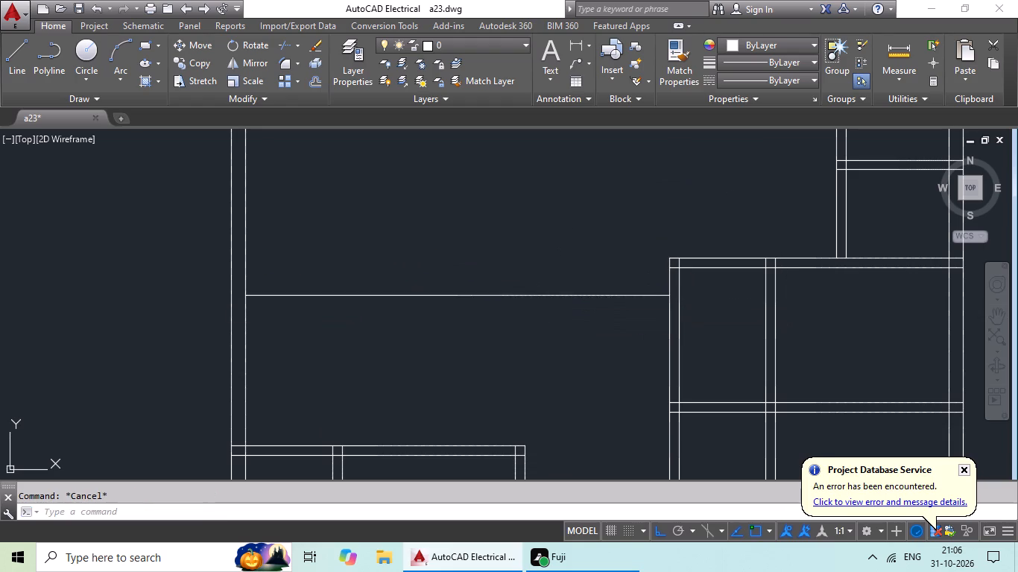
middle_click_drag(540, 316, 595, 285)
key("Escape")
key("Escape")
key("Escape")
key("Escape")
key("Escape")
key("Escape")
key("Escape")
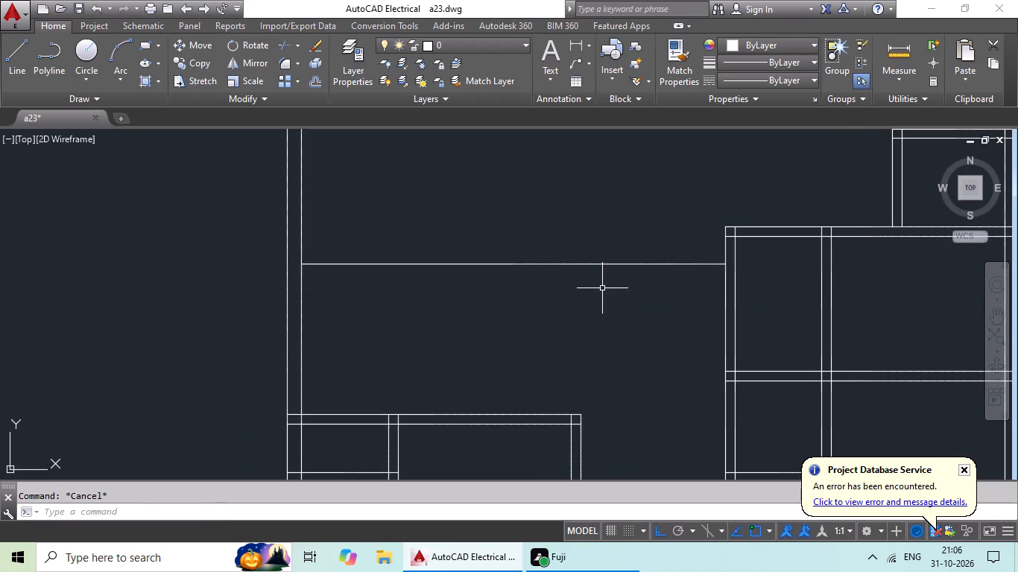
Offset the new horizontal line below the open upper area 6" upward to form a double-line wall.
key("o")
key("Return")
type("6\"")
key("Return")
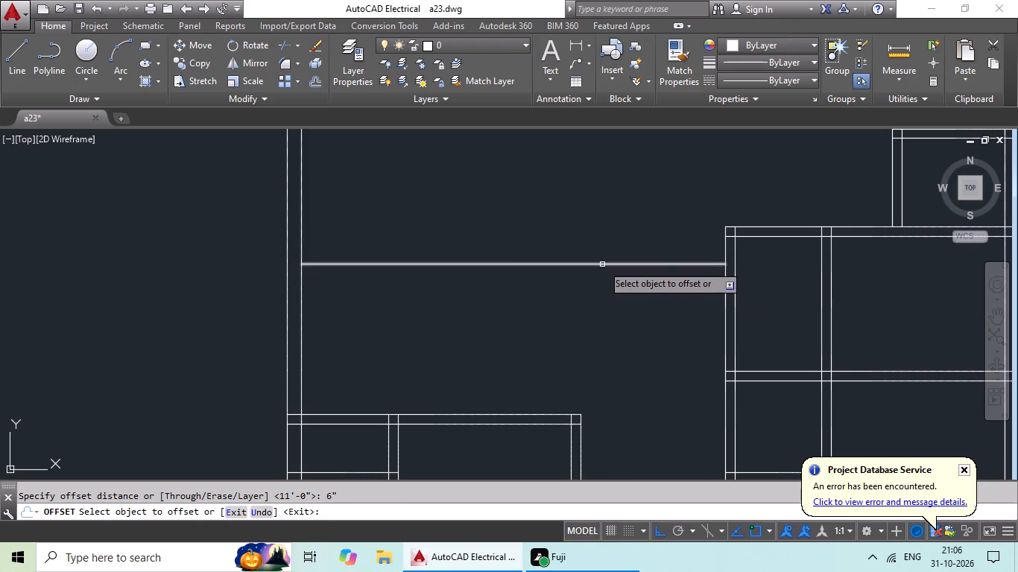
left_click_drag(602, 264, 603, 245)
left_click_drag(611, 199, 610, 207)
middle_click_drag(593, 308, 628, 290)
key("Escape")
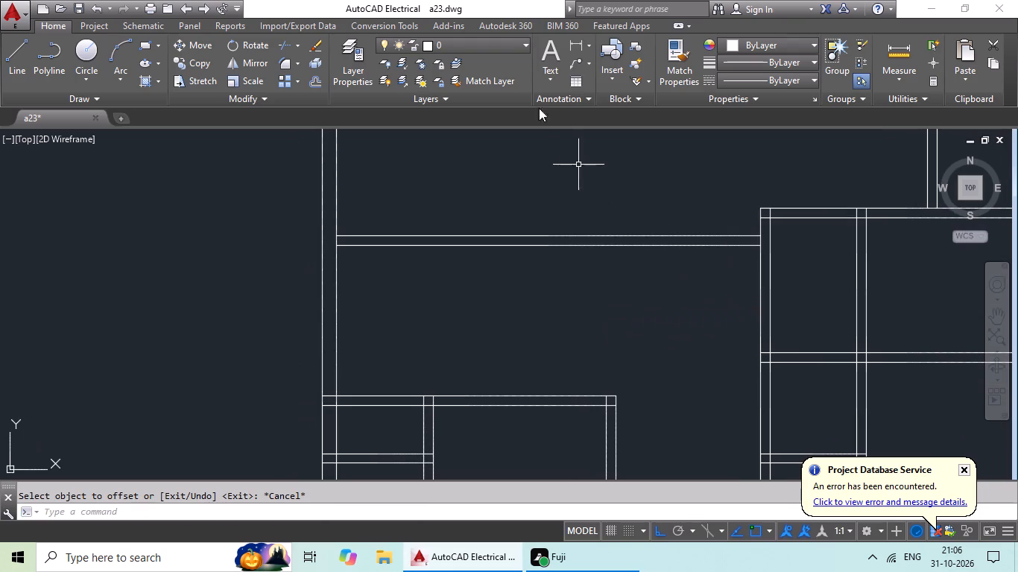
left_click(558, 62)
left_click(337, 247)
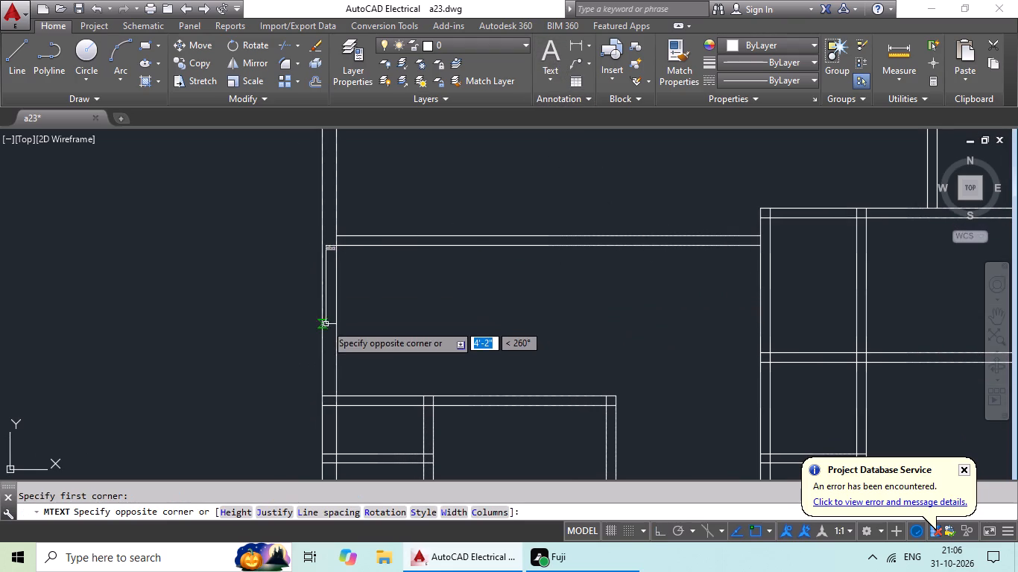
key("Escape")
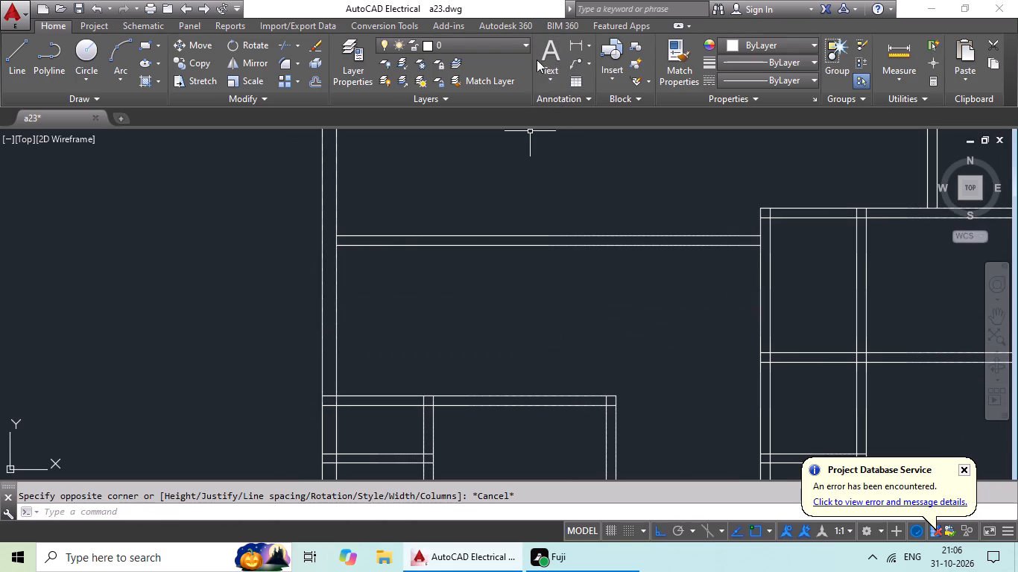
Measure the vertical gap along the left outer wall between the horizontal wall and the top of the small rooms below.
left_click(568, 46)
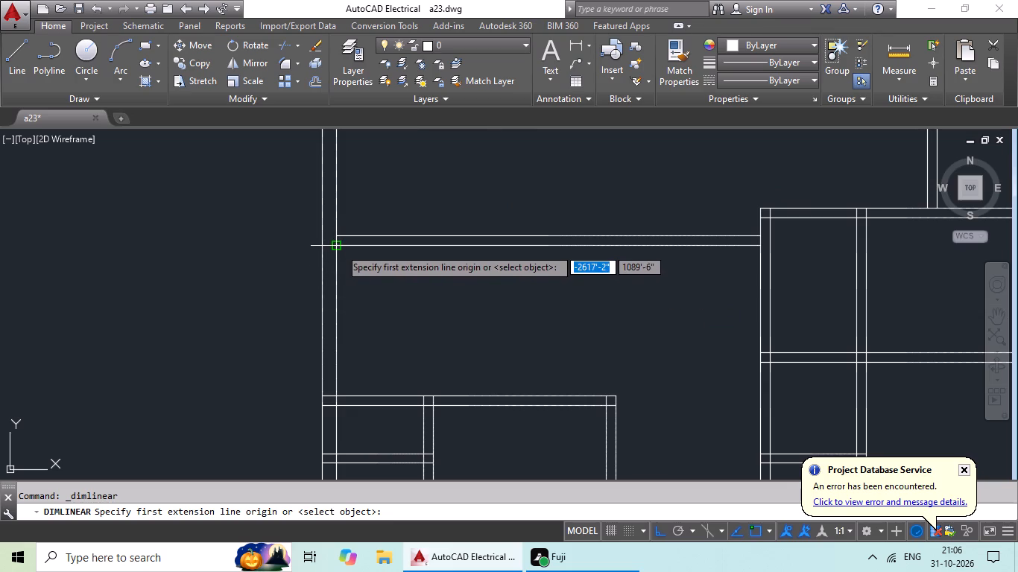
left_click(339, 247)
left_click_drag(335, 397, 319, 401)
scroll(247, 401, "up", 2)
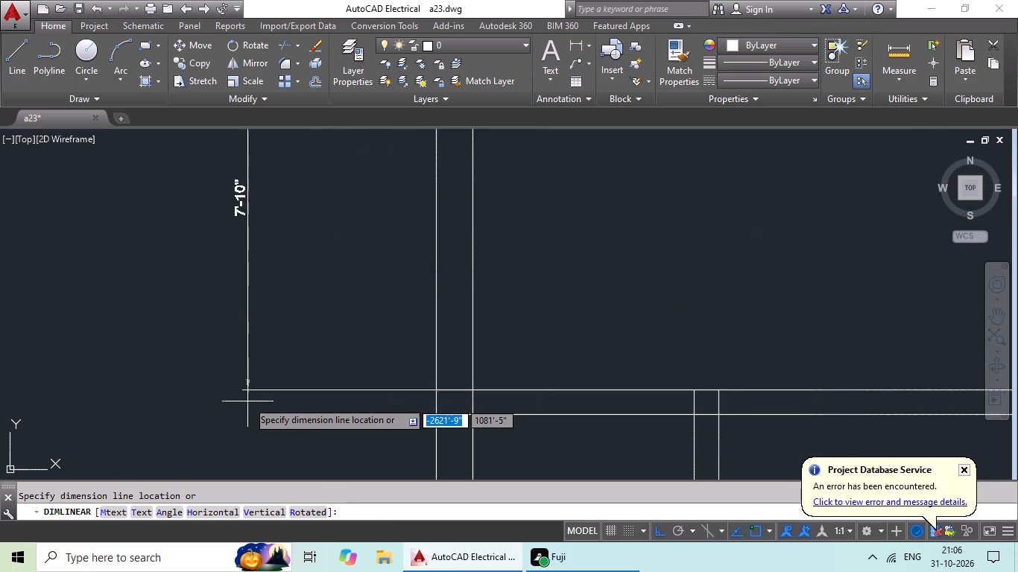
scroll(247, 400, "down", 4)
key("Escape")
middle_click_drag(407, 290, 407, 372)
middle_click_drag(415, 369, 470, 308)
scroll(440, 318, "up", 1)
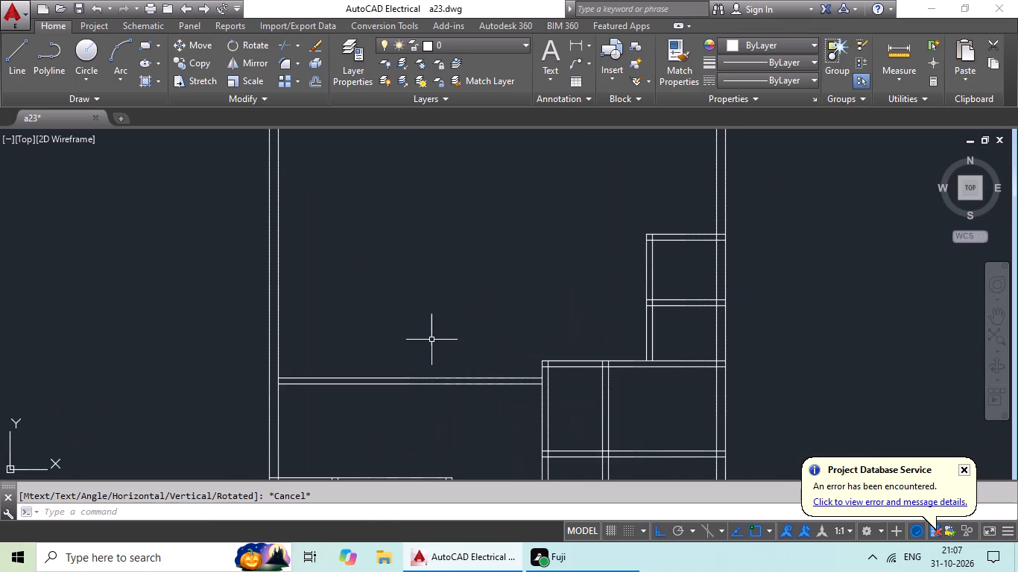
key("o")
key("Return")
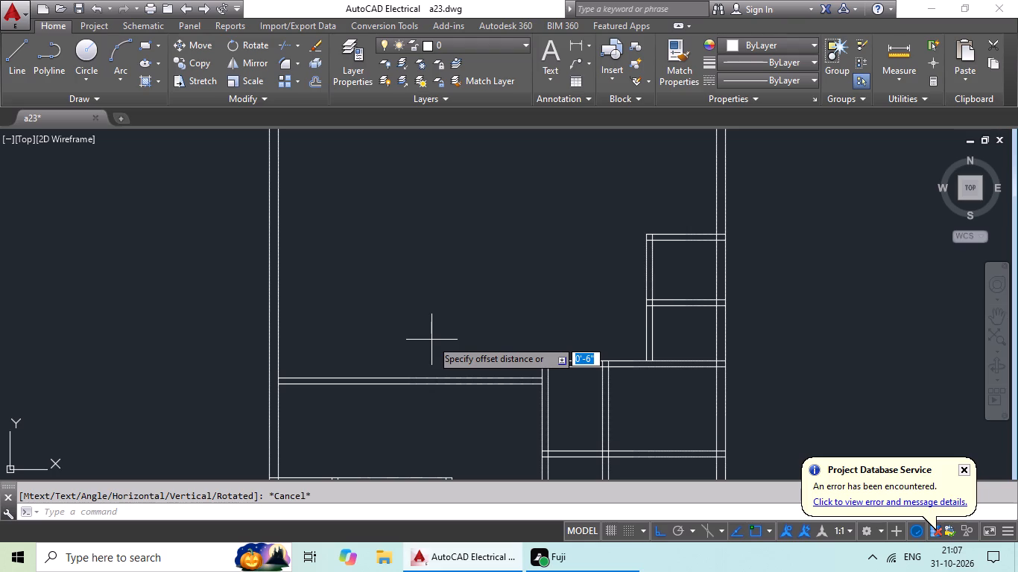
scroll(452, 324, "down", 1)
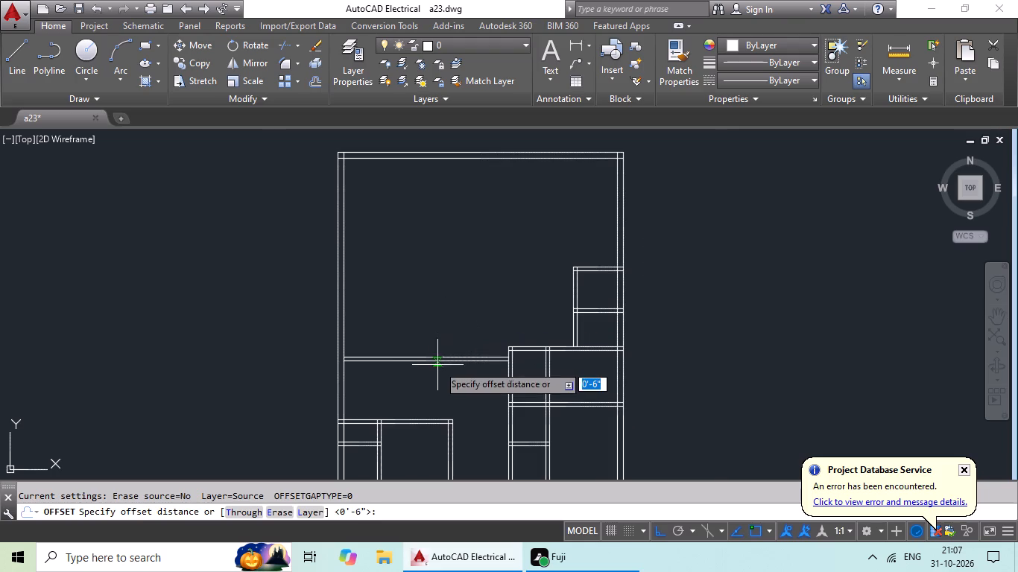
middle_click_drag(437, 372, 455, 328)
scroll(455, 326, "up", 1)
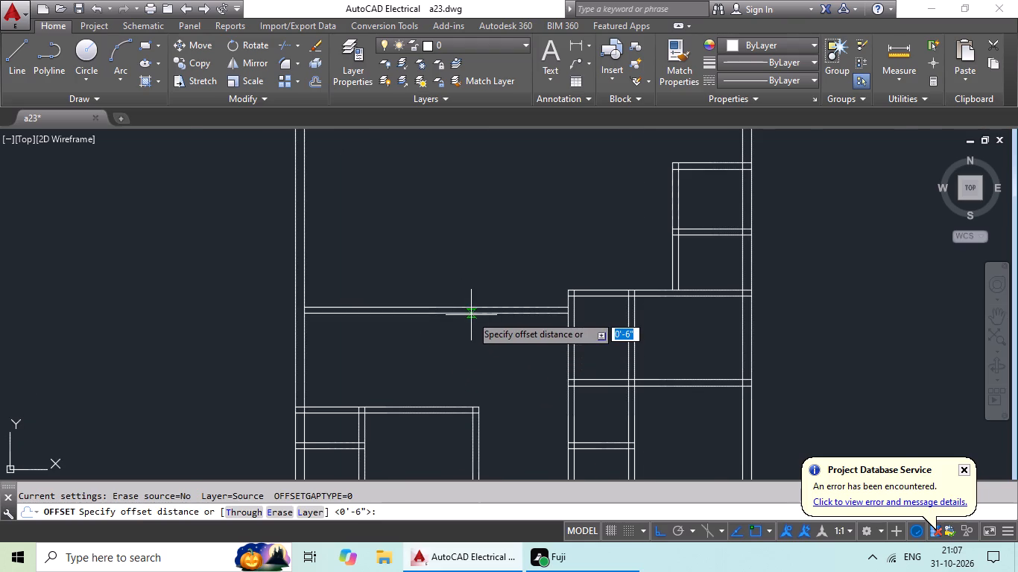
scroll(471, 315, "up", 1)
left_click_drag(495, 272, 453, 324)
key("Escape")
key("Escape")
Erase both lines of the horizontal wall between the left outer wall and the right-hand rooms.
left_click_drag(489, 265, 414, 355)
key("Delete")
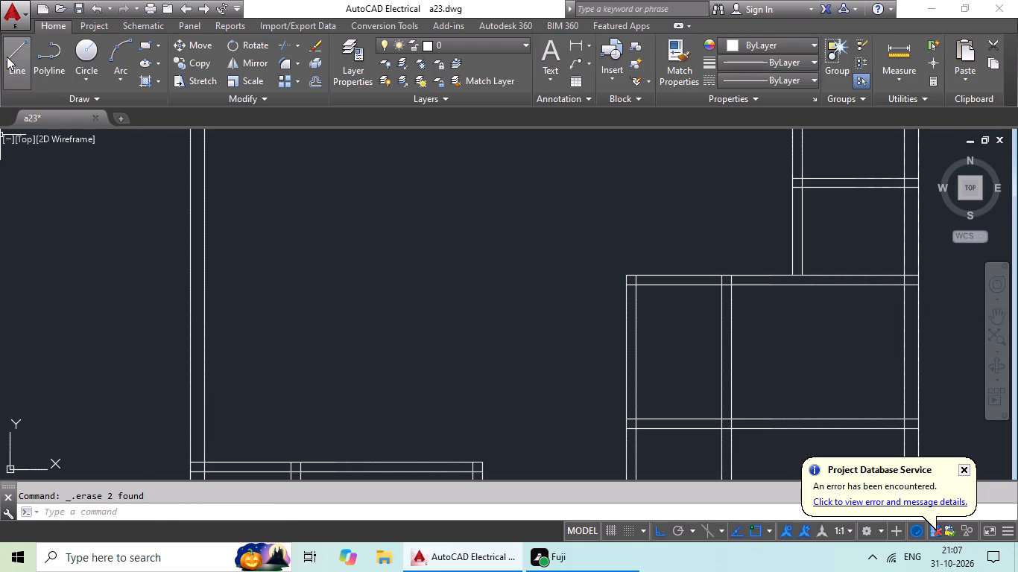
Draw a horizontal line from the left outer wall's inner face to the right-hand rooms' wall, about 6'-4" above the lower-left rooms.
left_click_drag(7, 56, 10, 71)
left_click(203, 342)
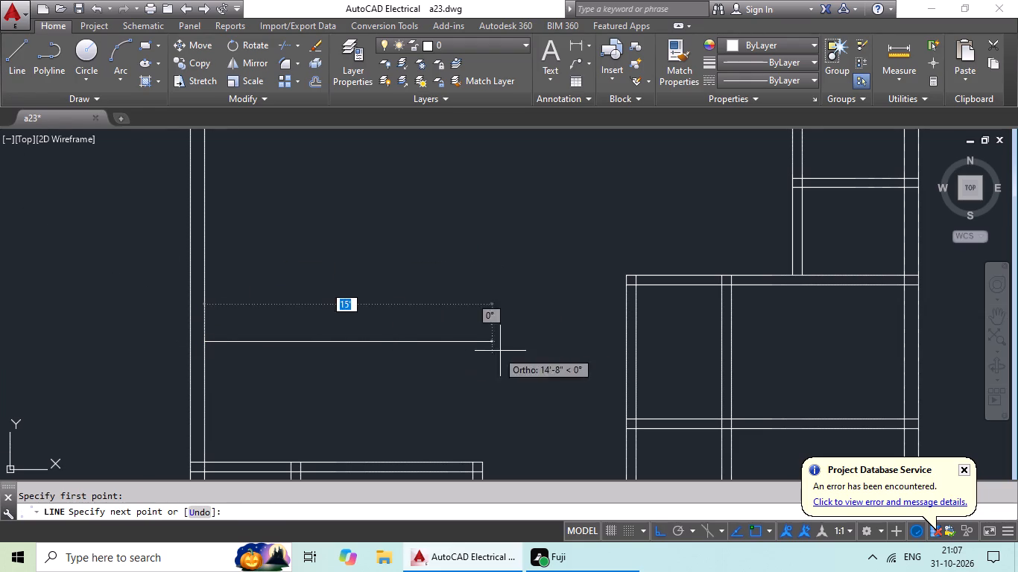
left_click(627, 345)
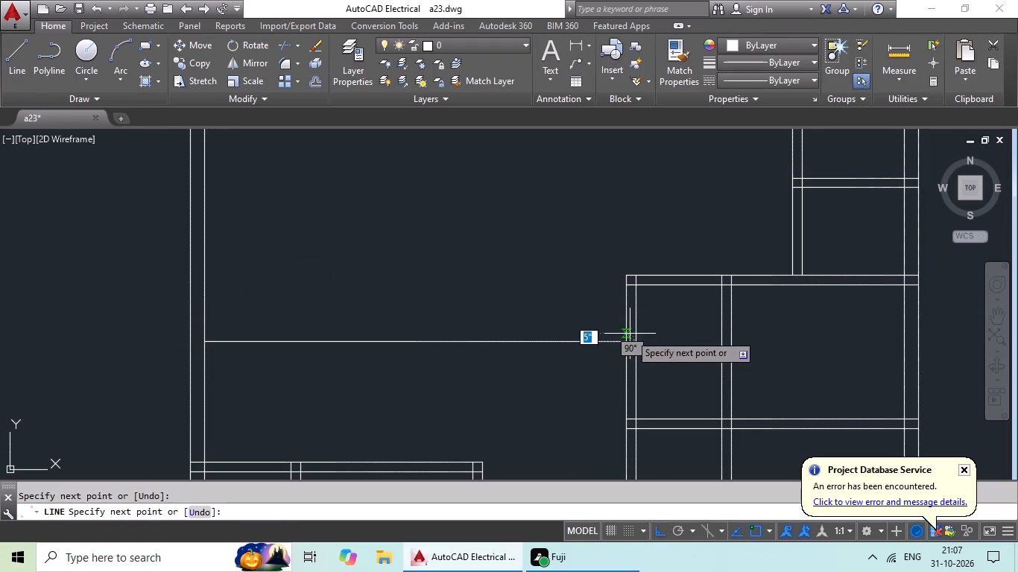
key("Escape")
key("Escape")
Measure the vertical gap between the lower-left rooms' top line and the new horizontal line along the left outer wall.
left_click(569, 45)
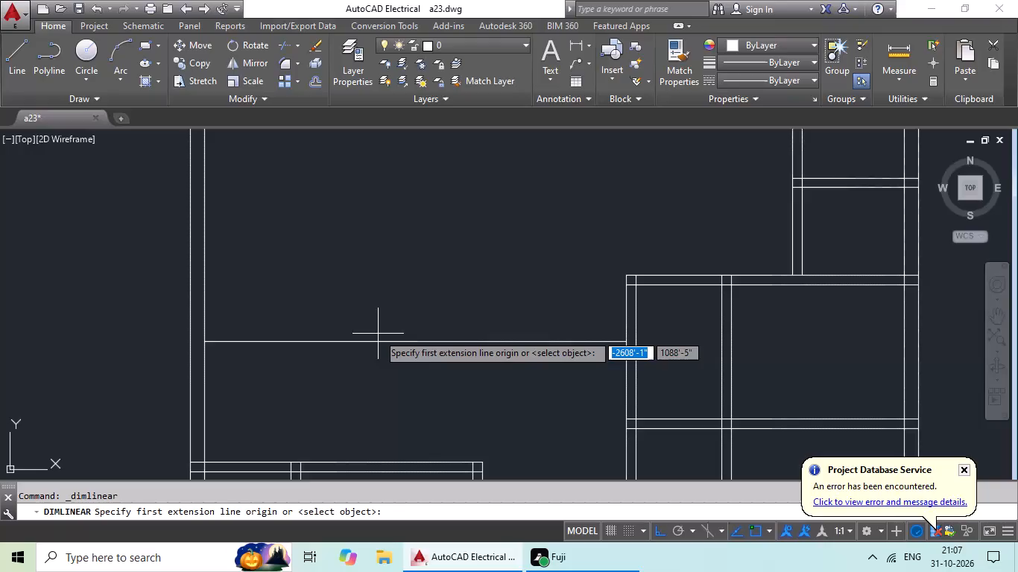
middle_click_drag(378, 331, 386, 232)
scroll(297, 325, "up", 2)
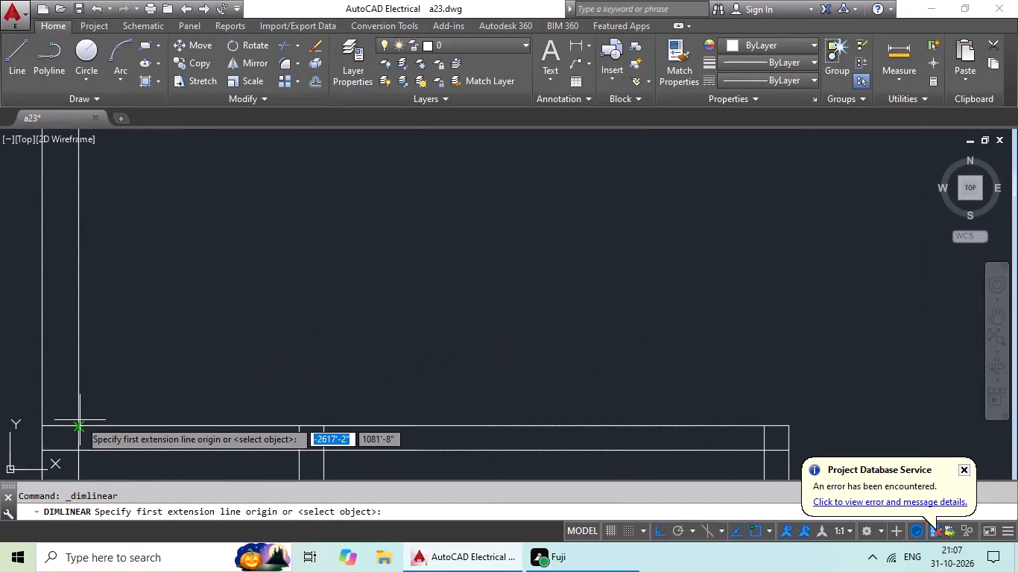
left_click_drag(79, 426, 84, 413)
middle_click_drag(148, 266, 214, 412)
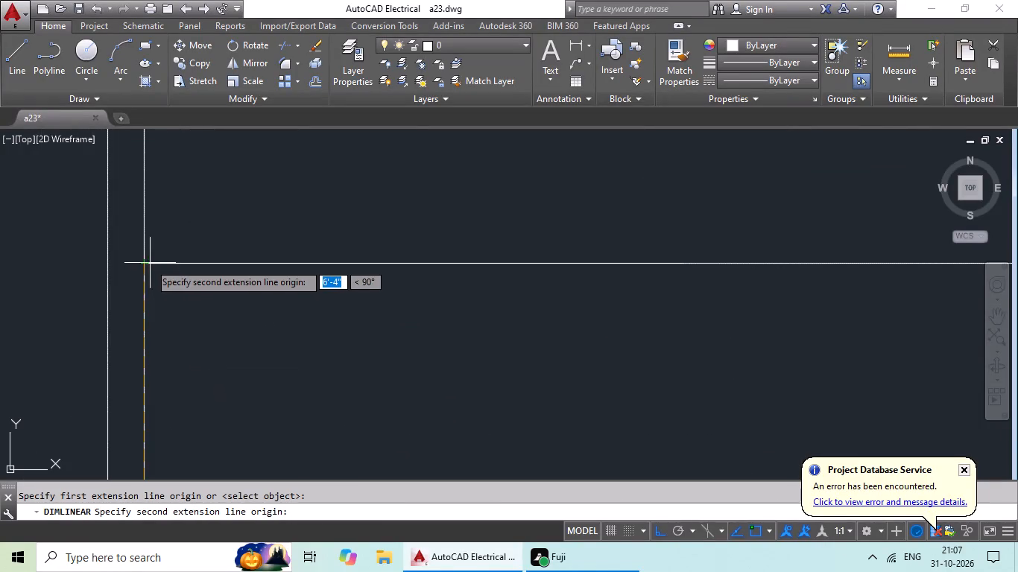
left_click(148, 262)
scroll(107, 268, "down", 2)
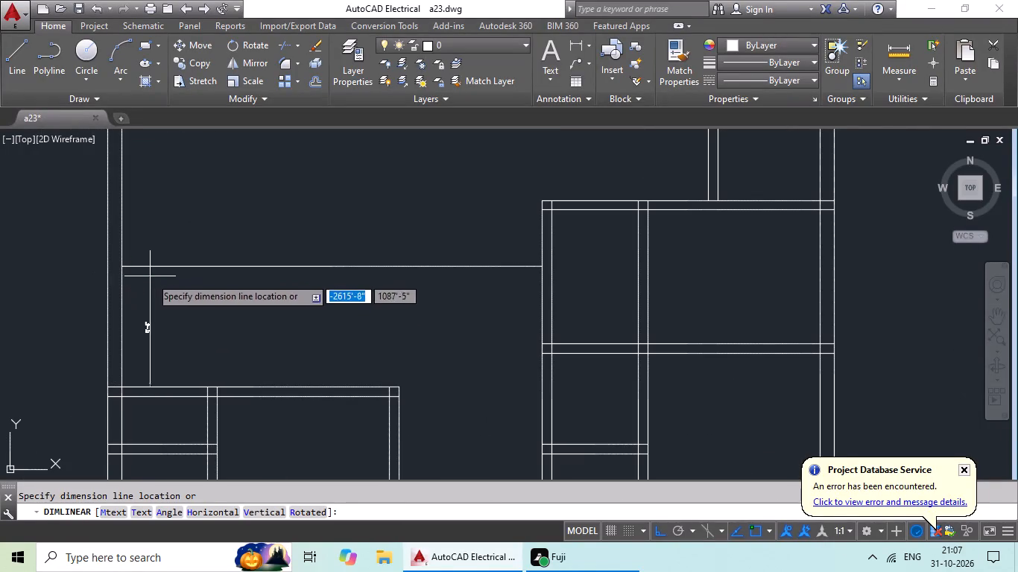
key("Escape")
key("Escape")
Offset the redrawn horizontal line 6" upward to form the double-line wall.
middle_click_drag(268, 229, 540, 222)
middle_click_drag(476, 325, 439, 357)
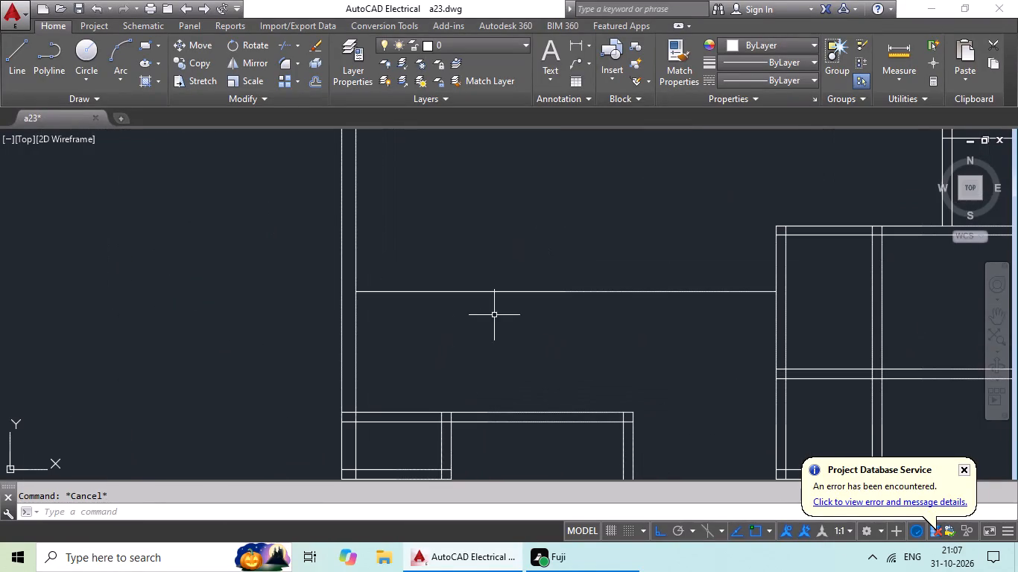
middle_click_drag(534, 241, 507, 312)
key("Escape")
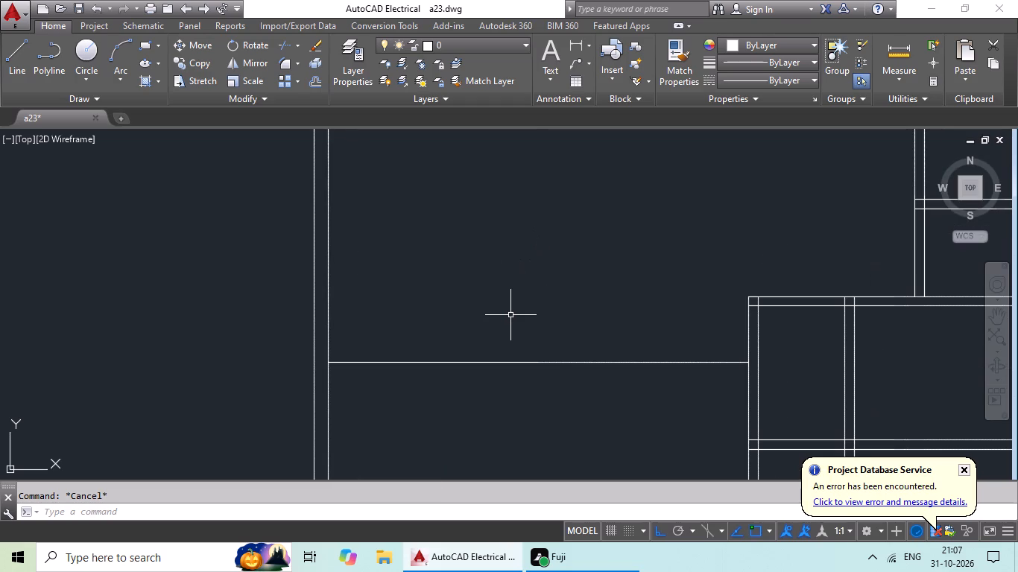
key("o")
key("Return")
type("6\"")
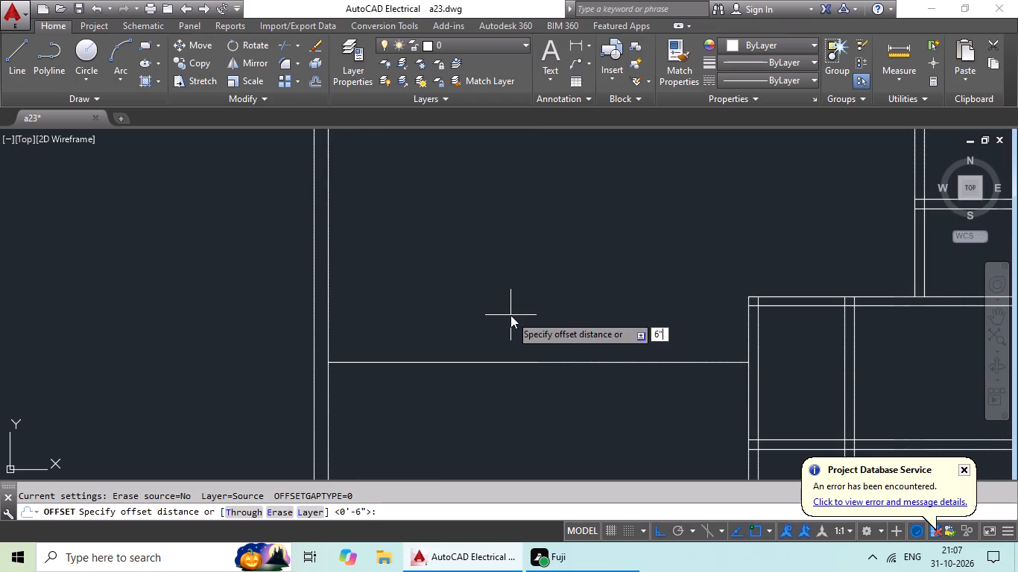
key("Return")
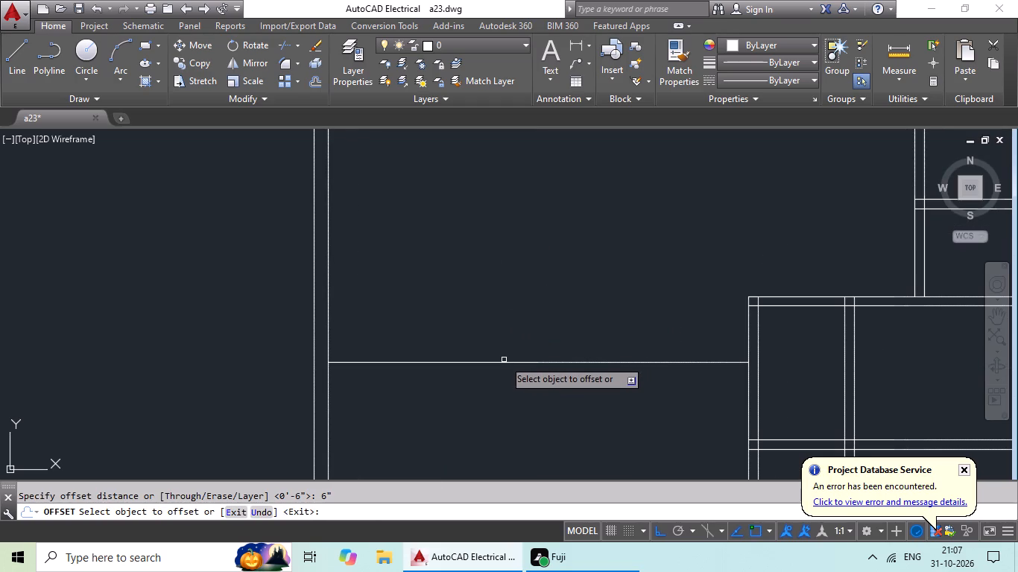
left_click_drag(502, 363, 502, 349)
left_click(502, 340)
scroll(422, 101, "down", 4)
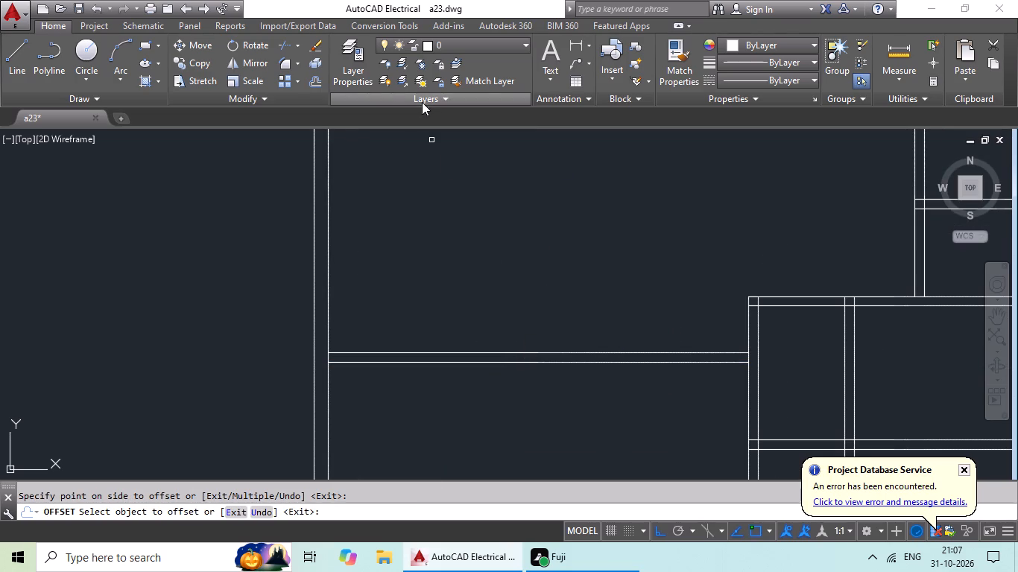
middle_click_drag(513, 243, 459, 390)
scroll(467, 356, "down", 2)
middle_click_drag(478, 337, 453, 389)
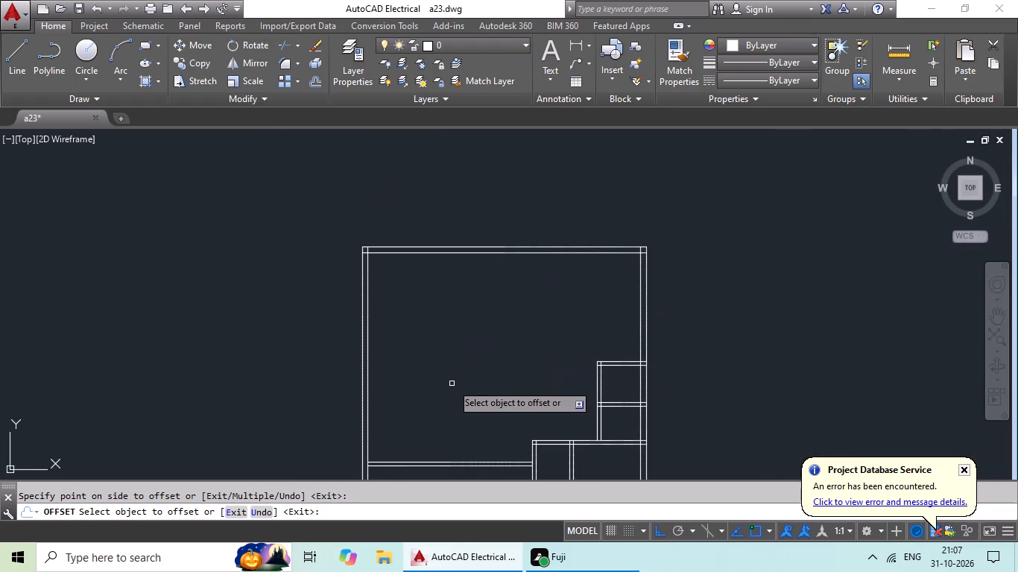
key("Escape")
key("Escape")
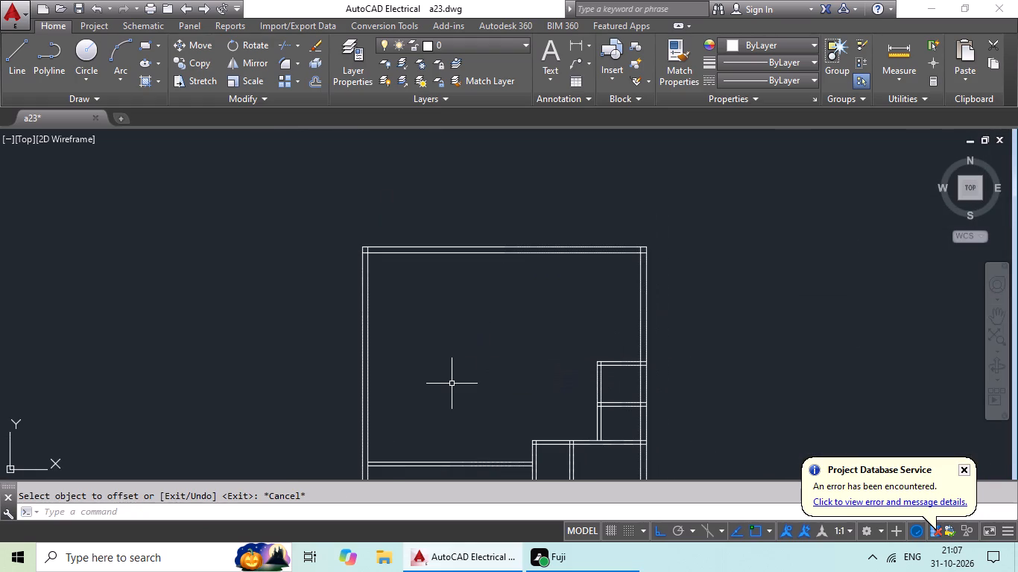
Offset the inner line of the left outer wall 5'4" toward the inside of the house.
key("o")
key("Return")
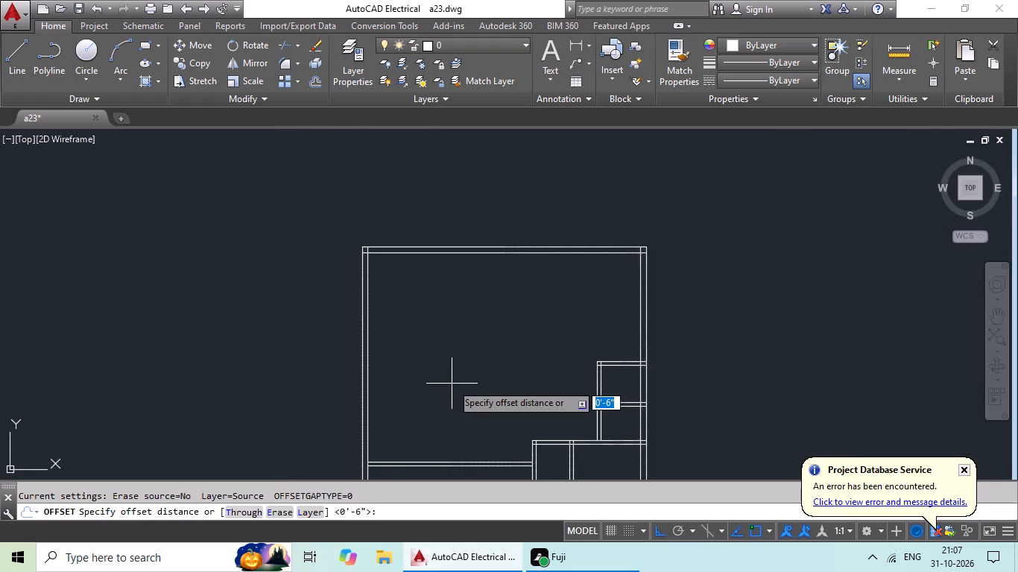
type("5'4\"")
key("Return")
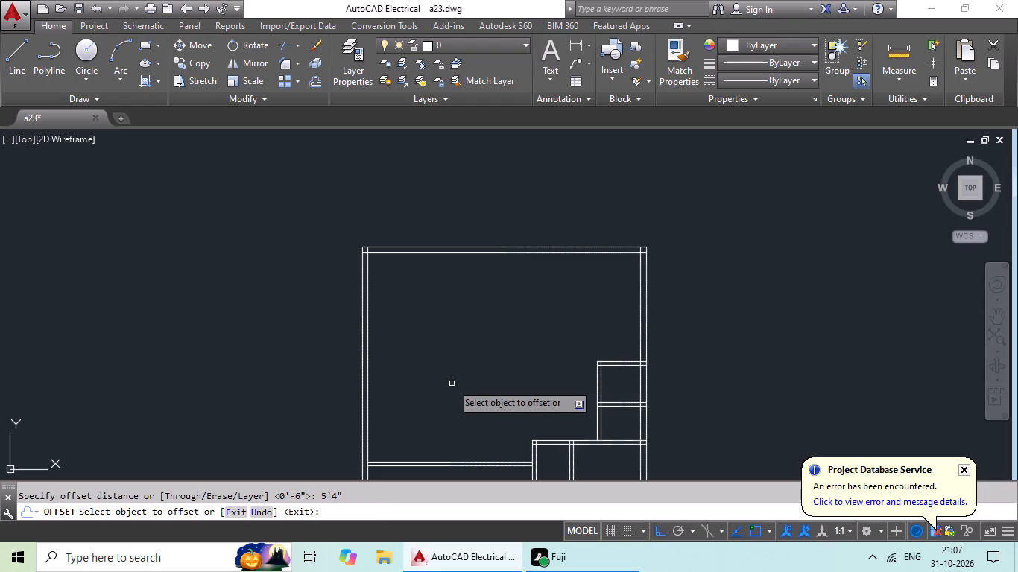
left_click(367, 424)
left_click(435, 409)
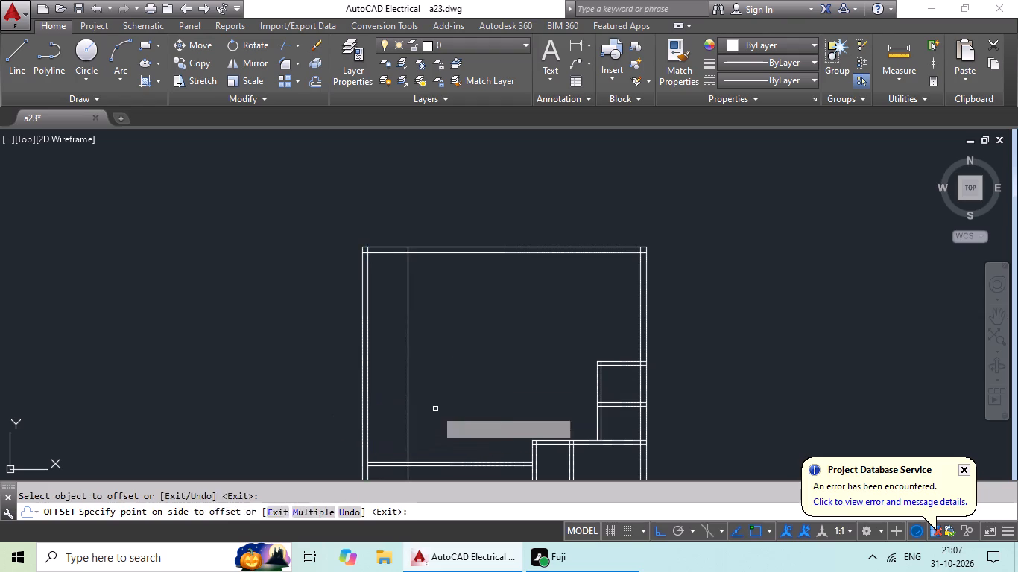
scroll(471, 408, "down", 2)
middle_click_drag(472, 407, 500, 347)
scroll(502, 382, "up", 3)
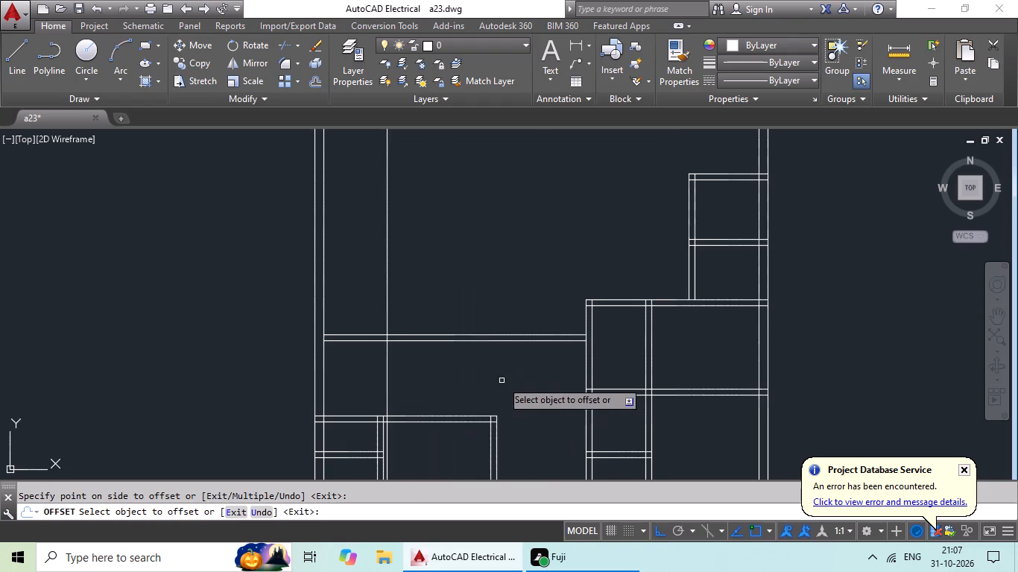
middle_click_drag(500, 379, 431, 383)
key("Escape")
key("Escape")
Trim the new vertical line where it crosses the horizontal wall and erase its remaining part below that wall.
key("t")
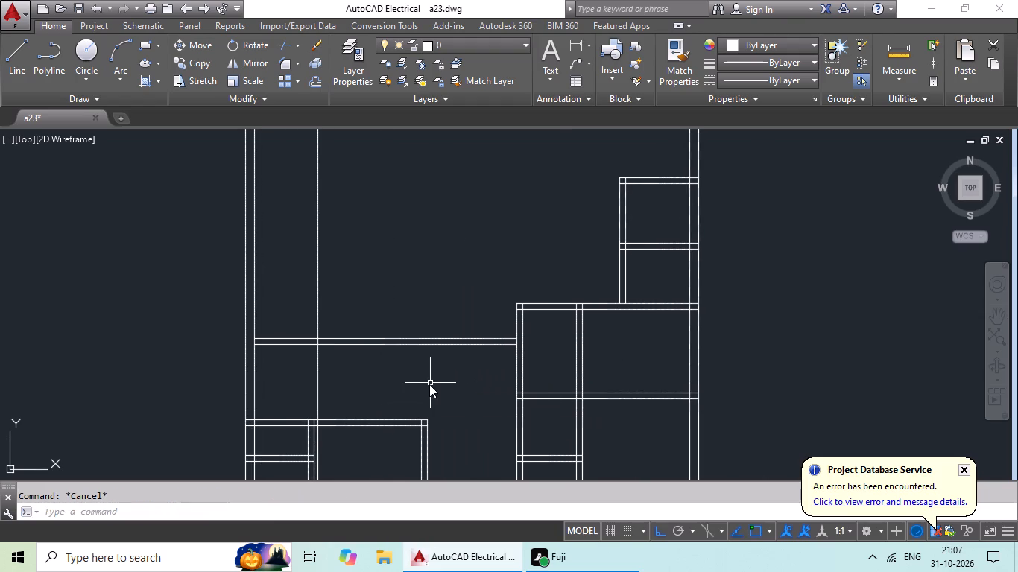
type("r")
key("space")
key("space")
scroll(312, 341, "up", 2)
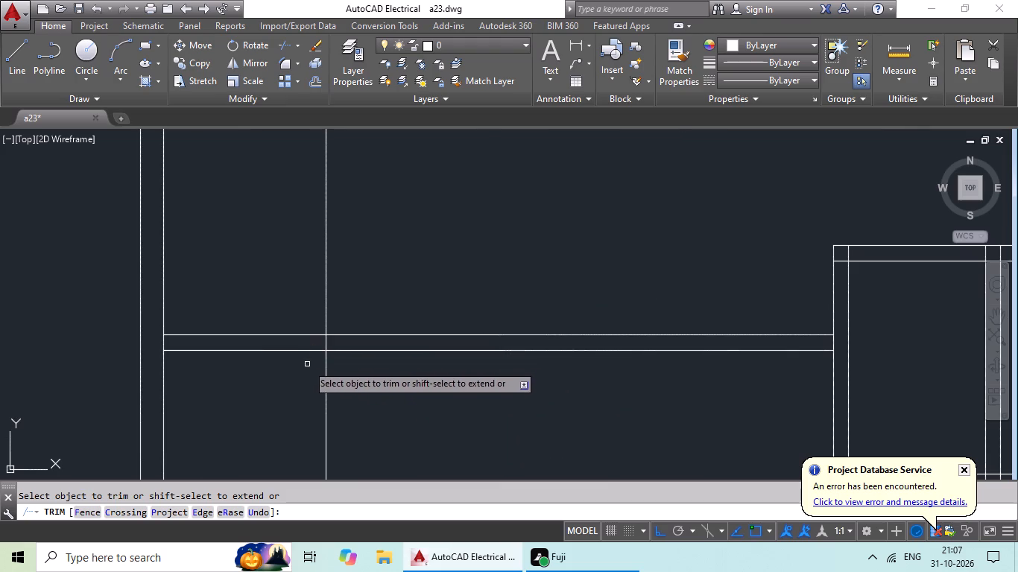
left_click(325, 342)
scroll(381, 378, "down", 2)
middle_click_drag(387, 375, 405, 317)
key("Escape")
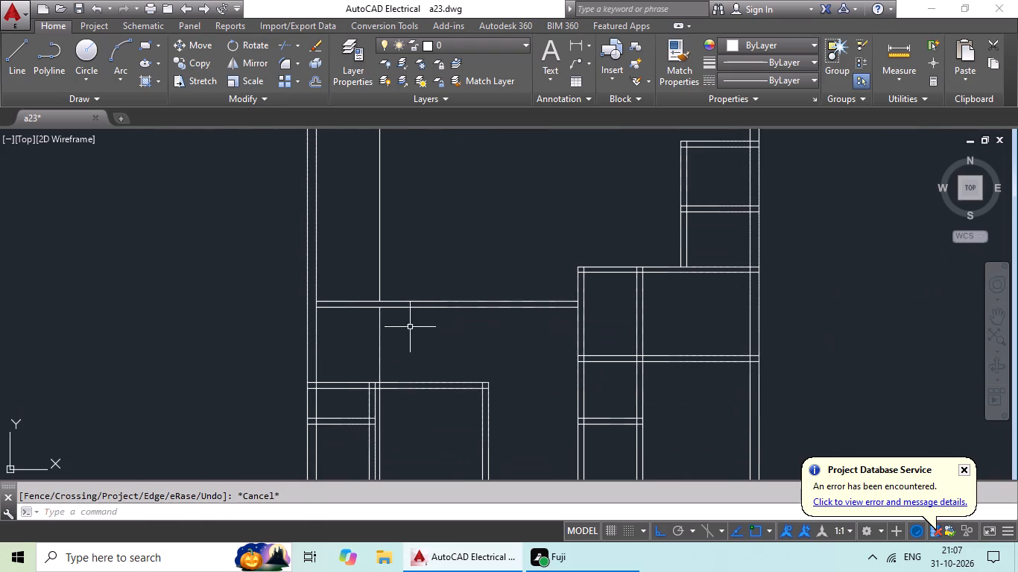
left_click_drag(420, 334, 334, 366)
key("Delete")
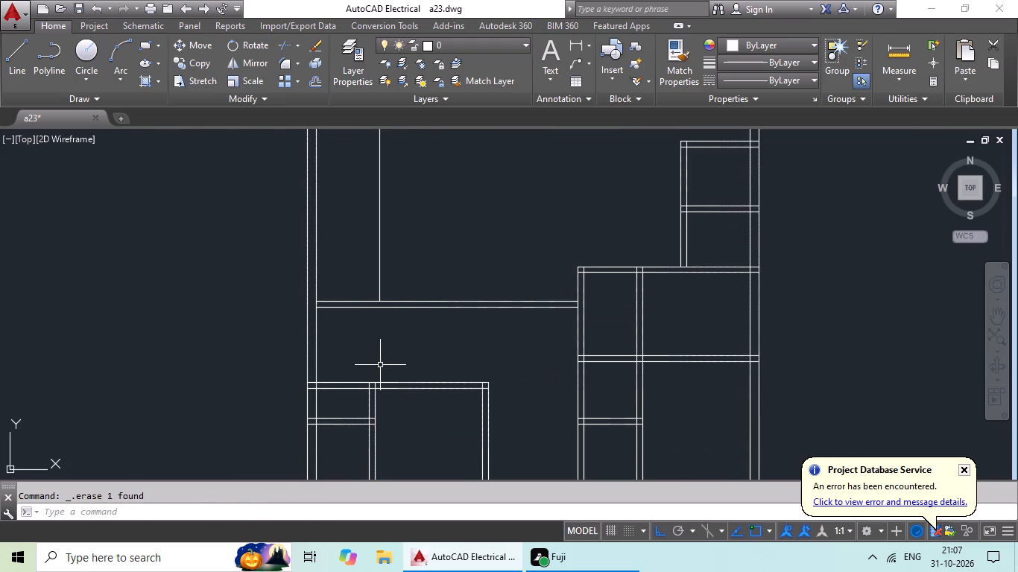
Offset the trimmed vertical line in the upper area 6" to the right to form a double-line partition.
scroll(396, 362, "down", 2)
middle_click_drag(404, 358, 389, 416)
key("Escape")
key("o")
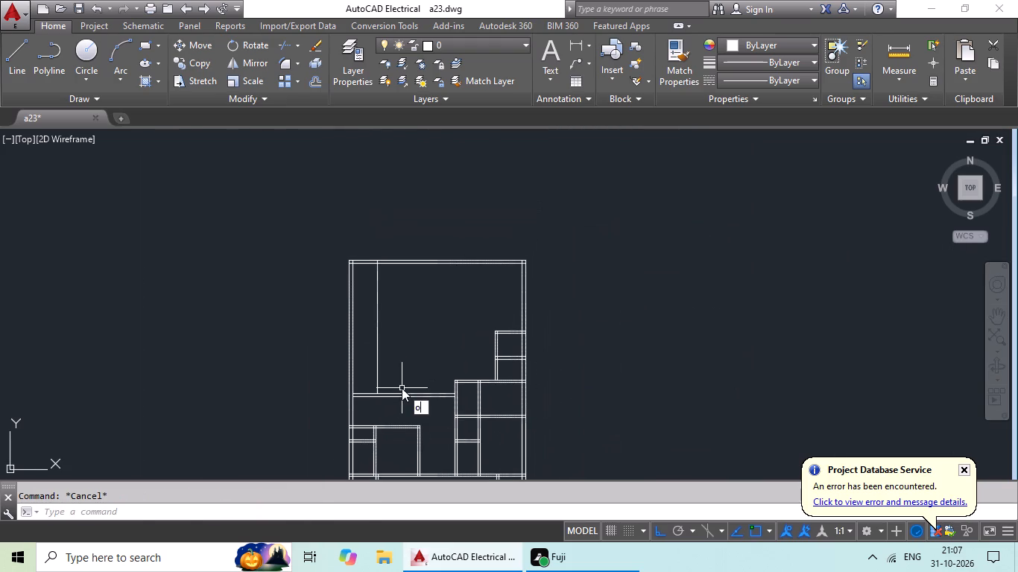
key("Return")
type("6\"")
key("Return")
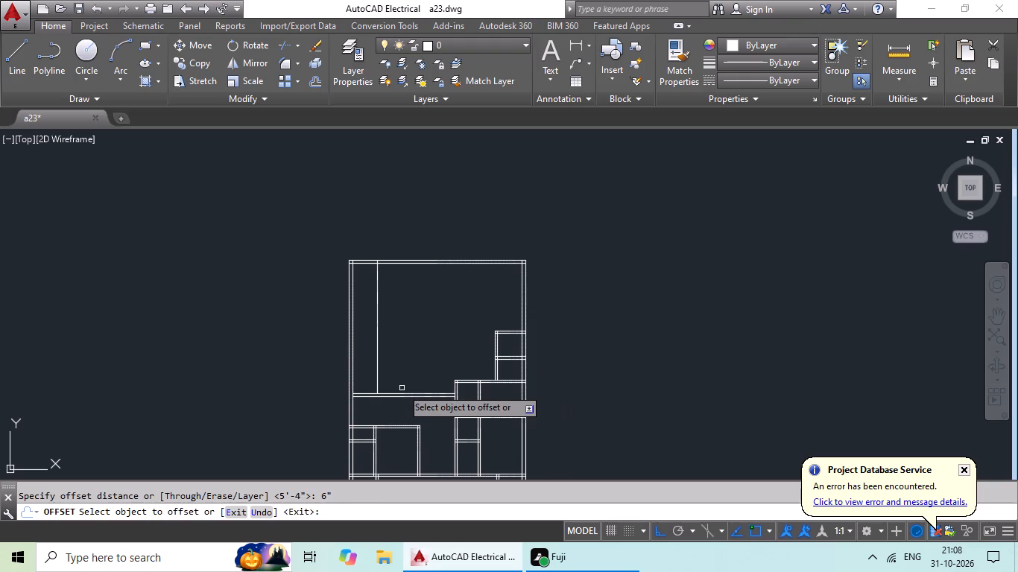
left_click_drag(376, 374, 393, 372)
left_click(411, 368)
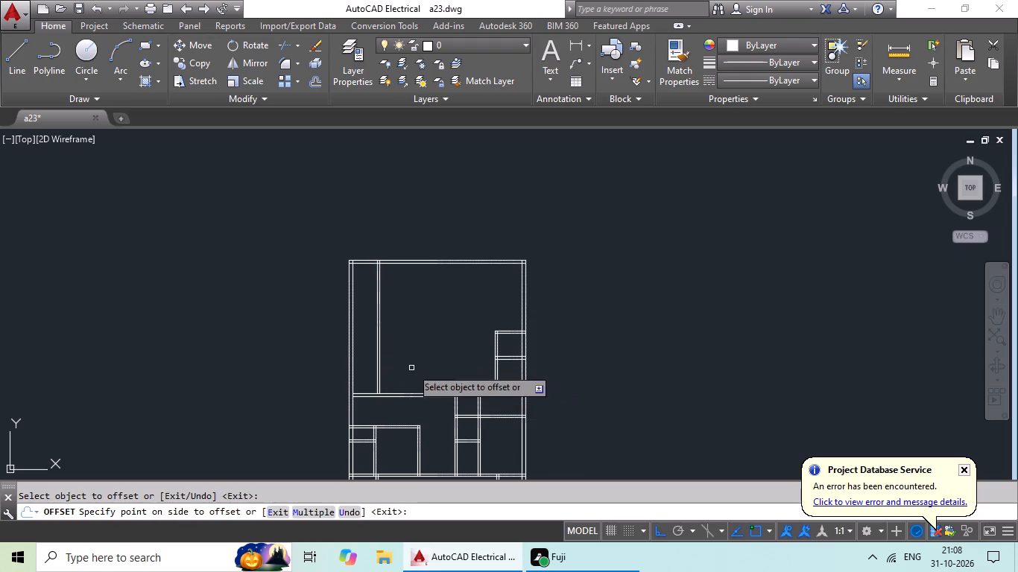
Offset the upper line of the long horizontal partition 6'9" upward.
middle_click_drag(415, 364, 417, 385)
key("Escape")
key("Escape")
key("o")
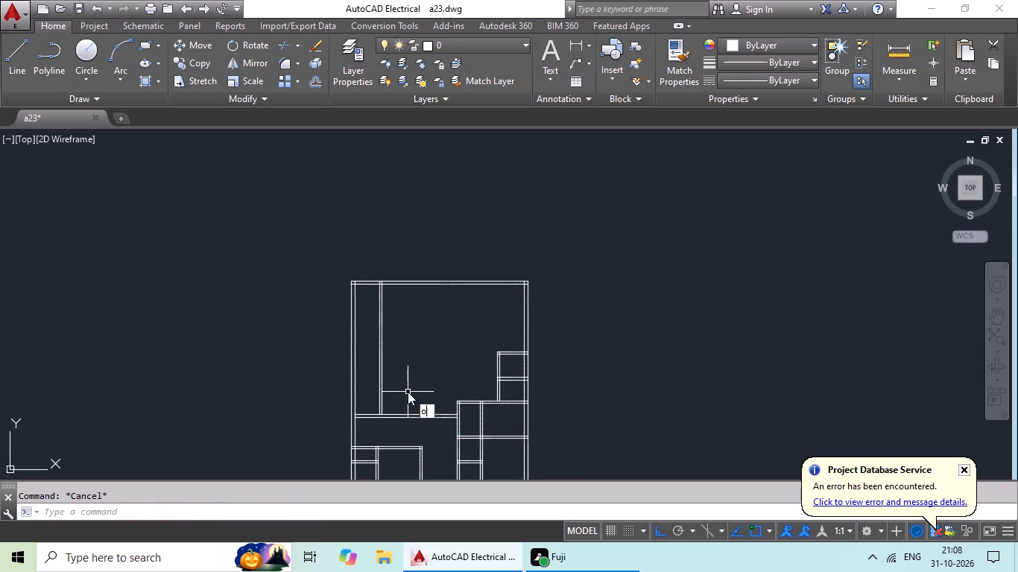
key("Return")
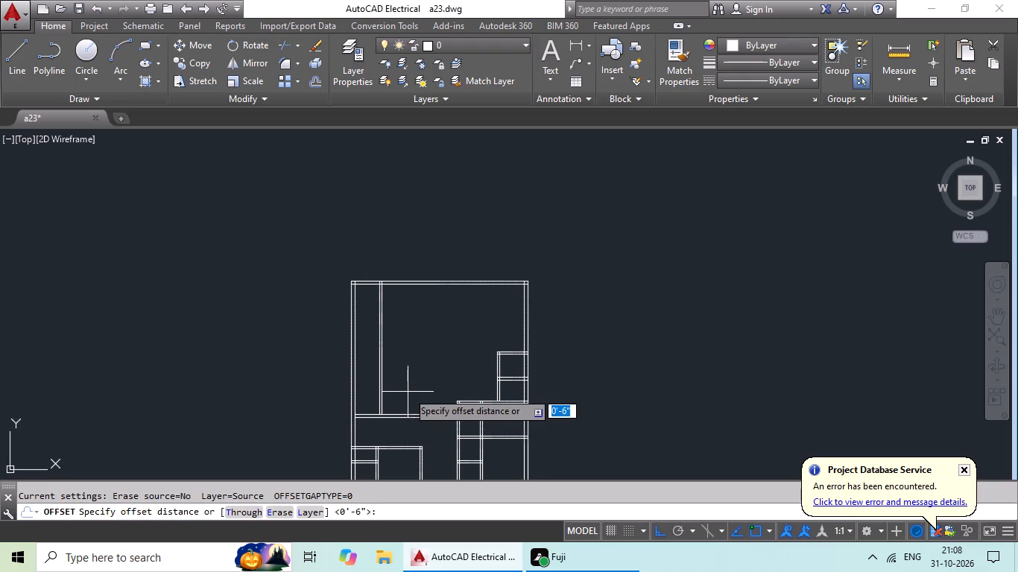
type("6'9\"")
key("Return")
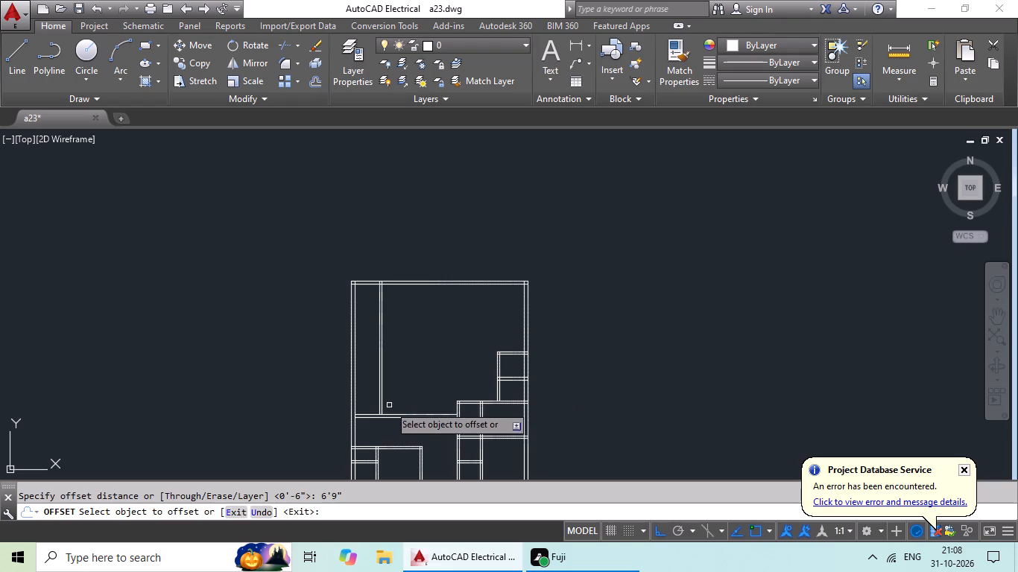
scroll(383, 413, "up", 4)
left_click_drag(321, 433, 323, 422)
left_click(329, 379)
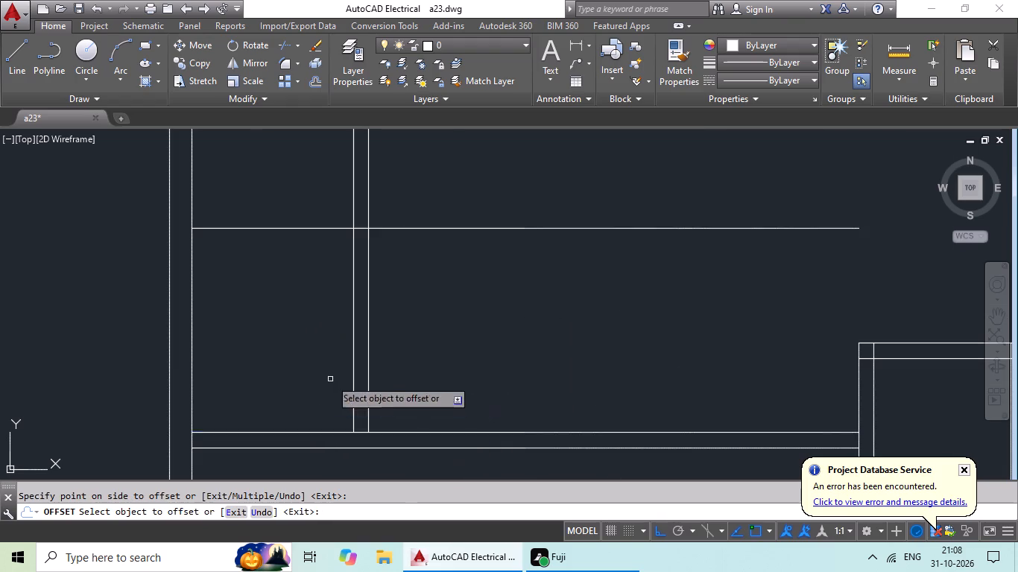
scroll(380, 379, "down", 2)
middle_click_drag(400, 370, 394, 388)
key("Escape")
key("Escape")
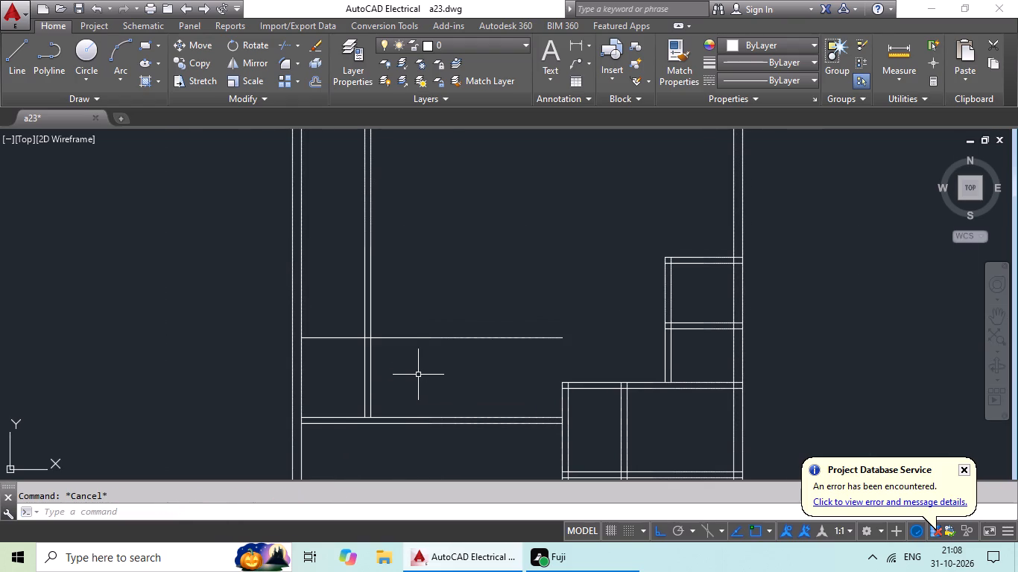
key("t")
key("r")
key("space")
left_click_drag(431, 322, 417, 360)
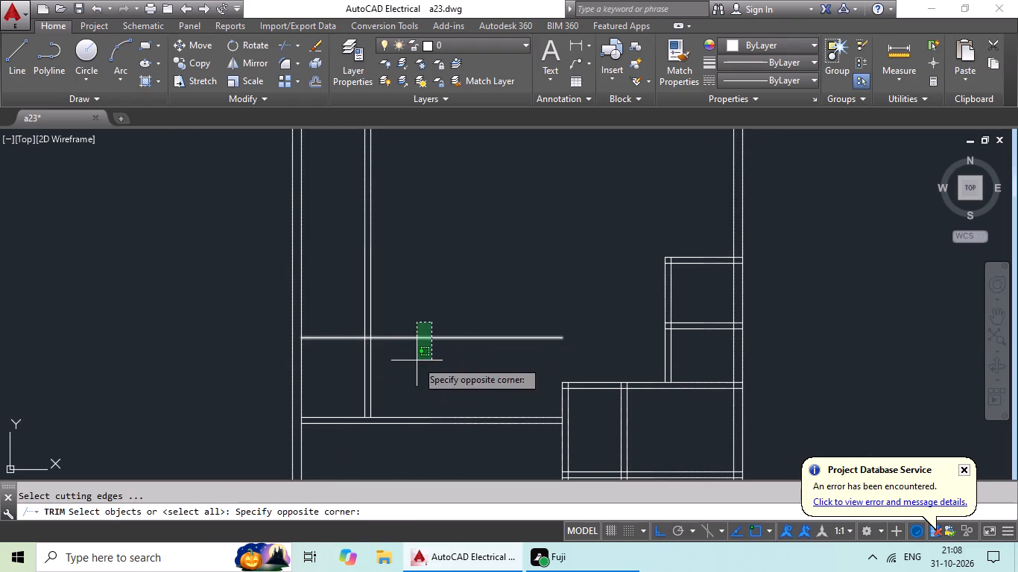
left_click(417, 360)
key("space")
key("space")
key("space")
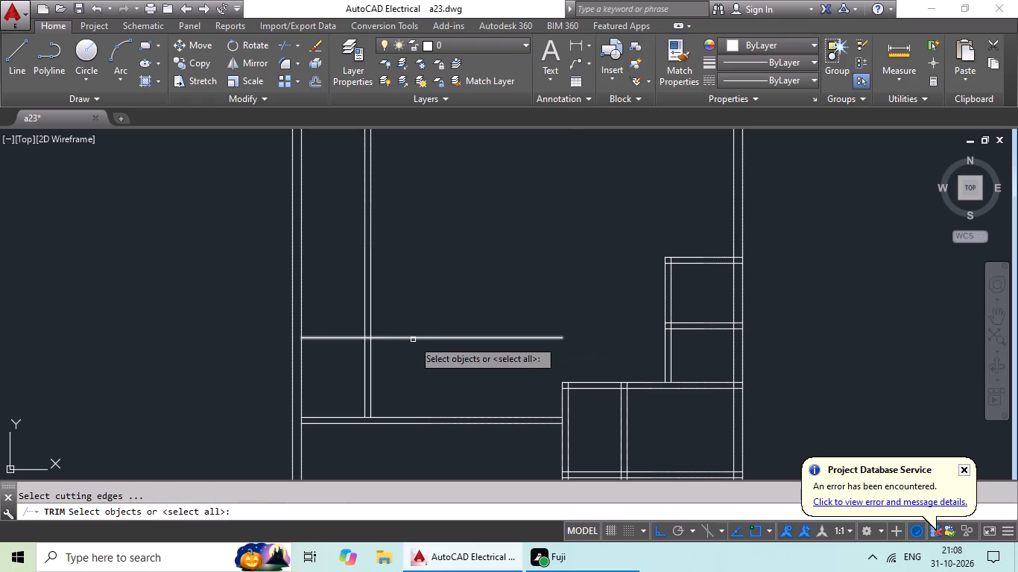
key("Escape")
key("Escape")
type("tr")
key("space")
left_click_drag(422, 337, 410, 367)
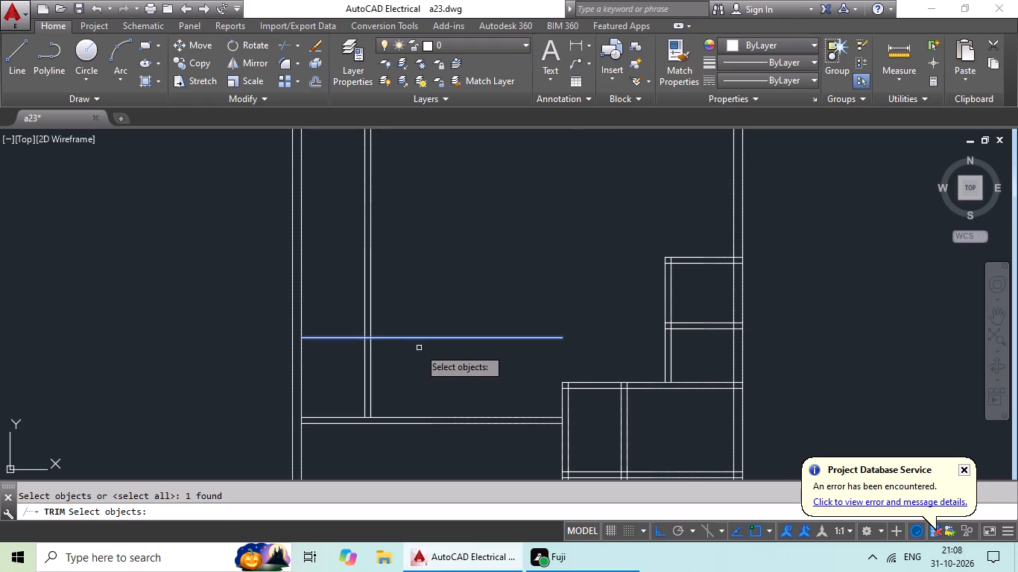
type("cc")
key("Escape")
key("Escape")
Trim the new horizontal line on the room side of the vertical partition, keeping only the part toward the left outer wall.
type("tr")
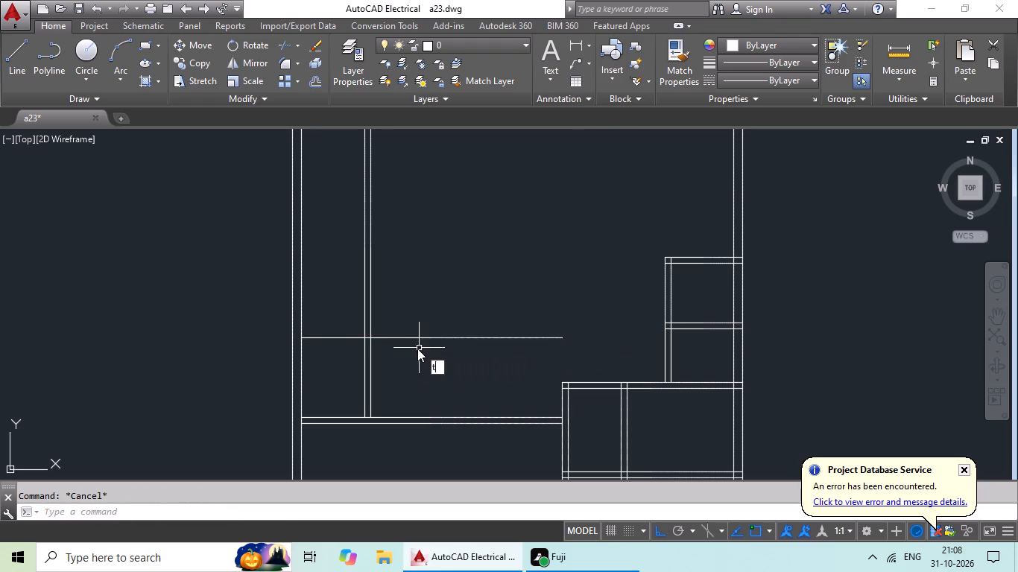
key("space")
key("space")
left_click(420, 338)
scroll(437, 319, "down", 2)
middle_click_drag(437, 319, 432, 352)
key("Escape")
Offset the trimmed short horizontal line 6" upward to form a double-line partition.
key("o")
key("Return")
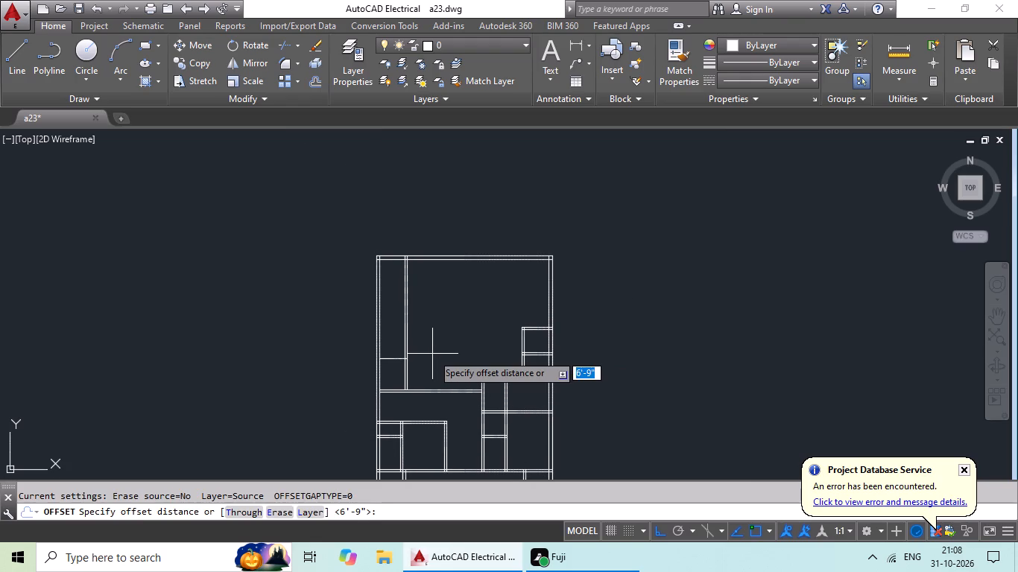
type("6\"")
key("Return")
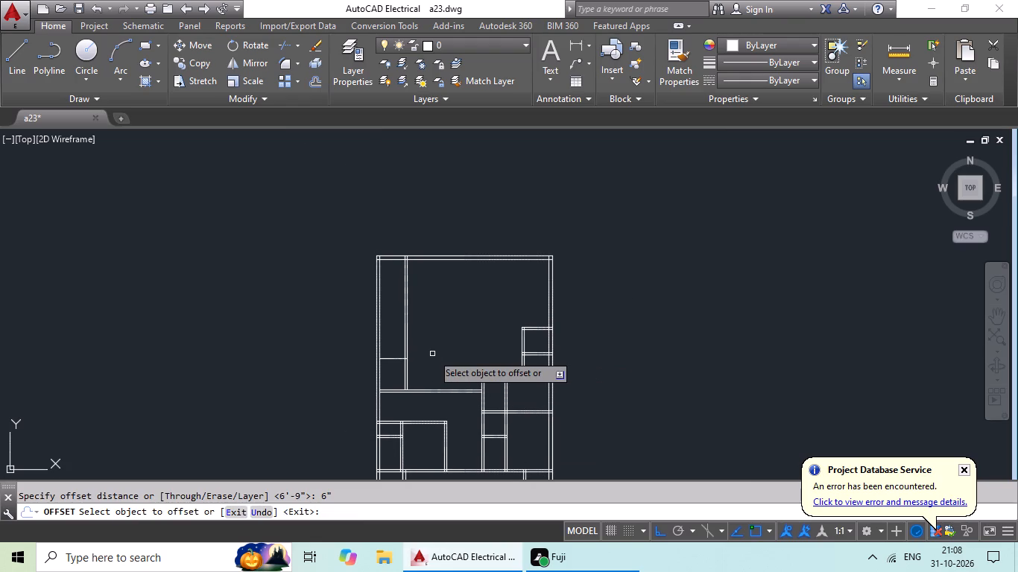
scroll(409, 362, "up", 2)
left_click_drag(382, 357, 383, 349)
left_click_drag(396, 316, 403, 318)
key("Escape")
key("Escape")
key("Escape")
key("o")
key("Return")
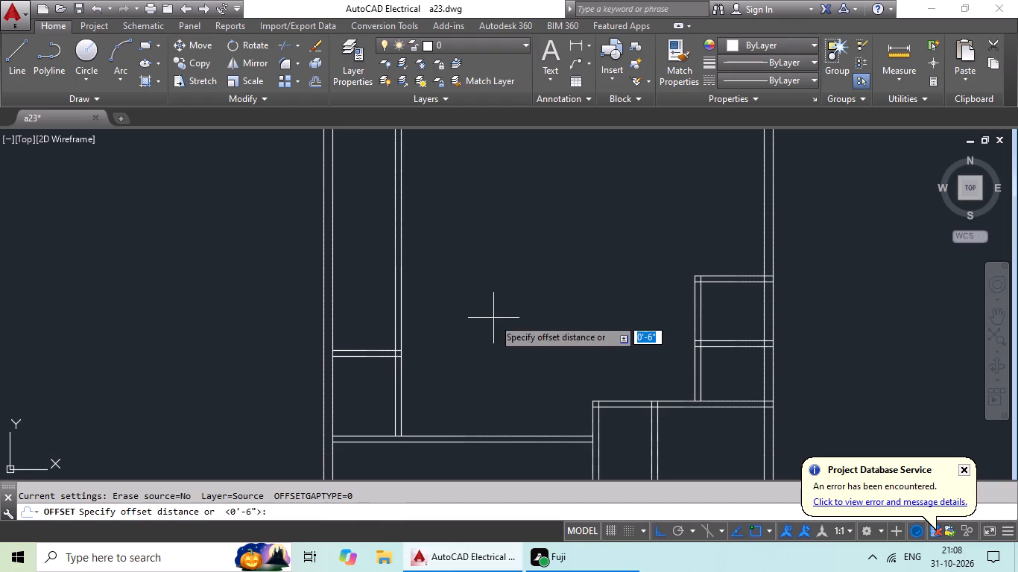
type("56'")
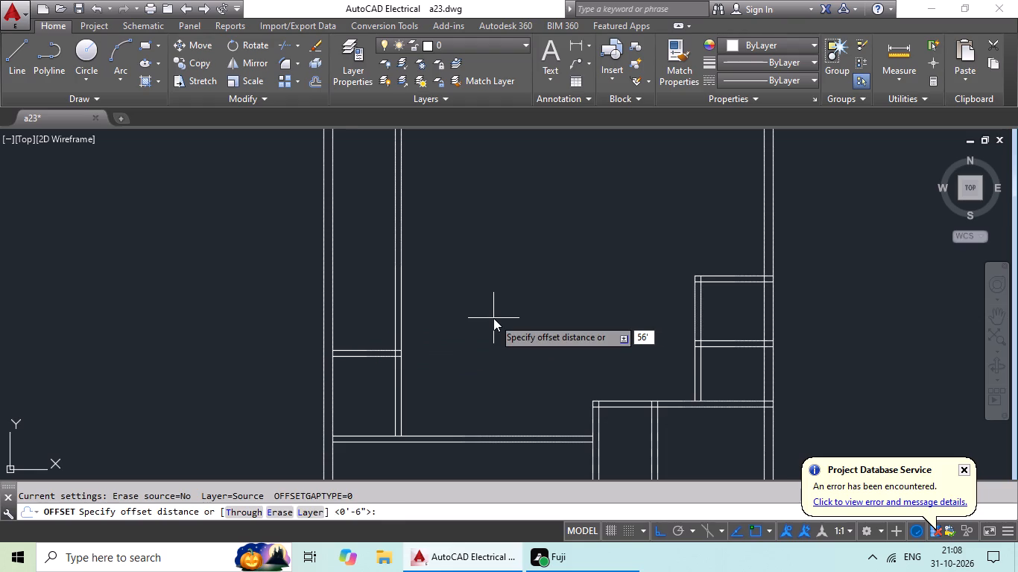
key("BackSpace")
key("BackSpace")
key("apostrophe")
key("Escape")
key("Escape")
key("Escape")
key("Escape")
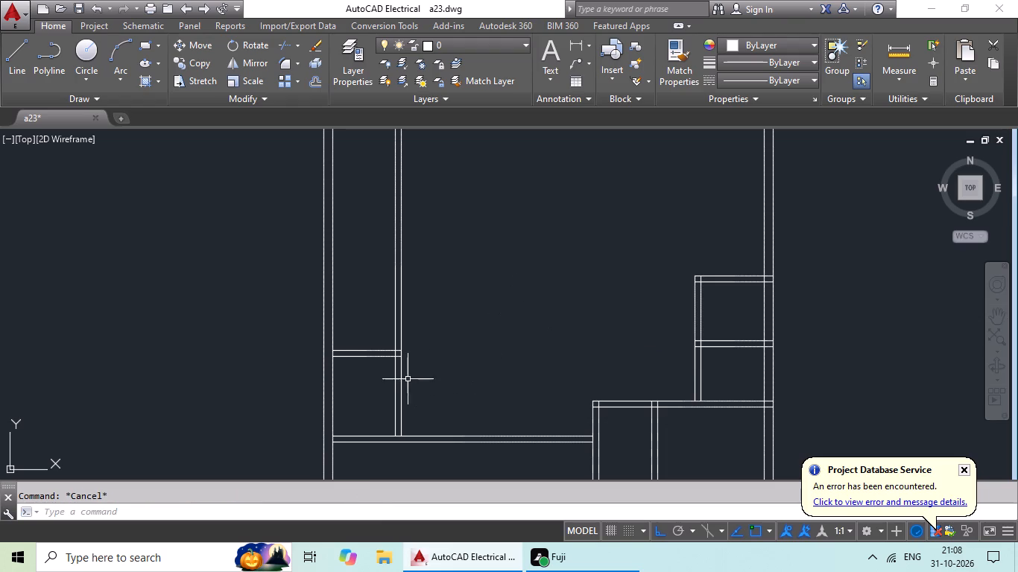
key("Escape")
Extend both lines of the small upper-right room's top wall across the house to the left outer wall's outer line.
type("ex")
key("space")
key("space")
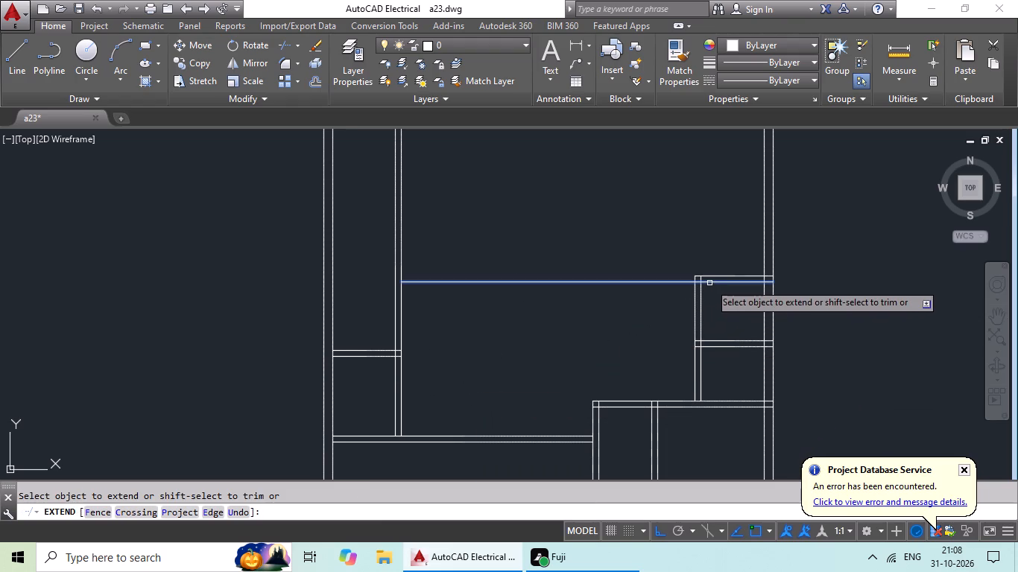
left_click(709, 283)
left_click_drag(464, 284, 433, 282)
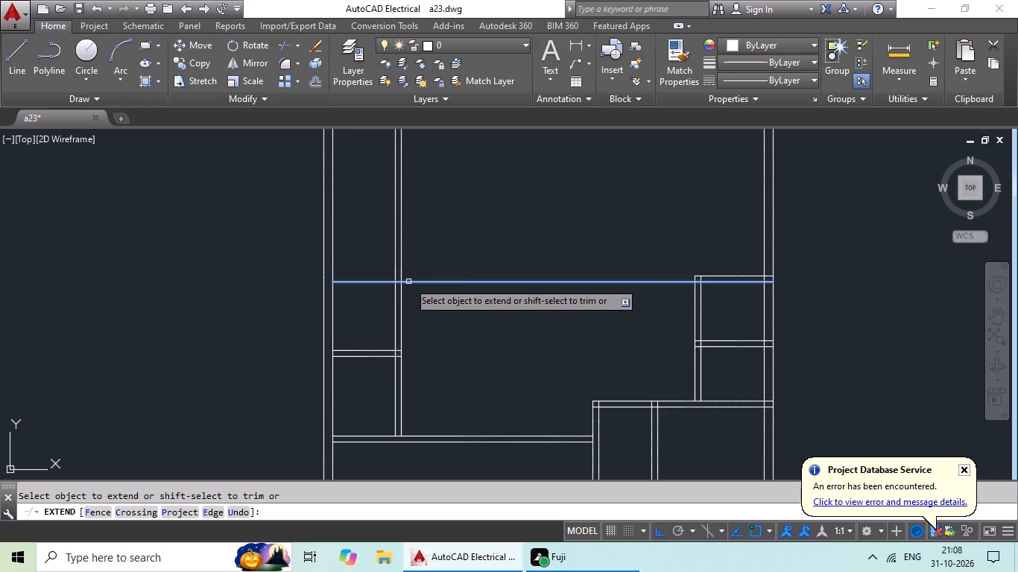
left_click(408, 282)
left_click(748, 274)
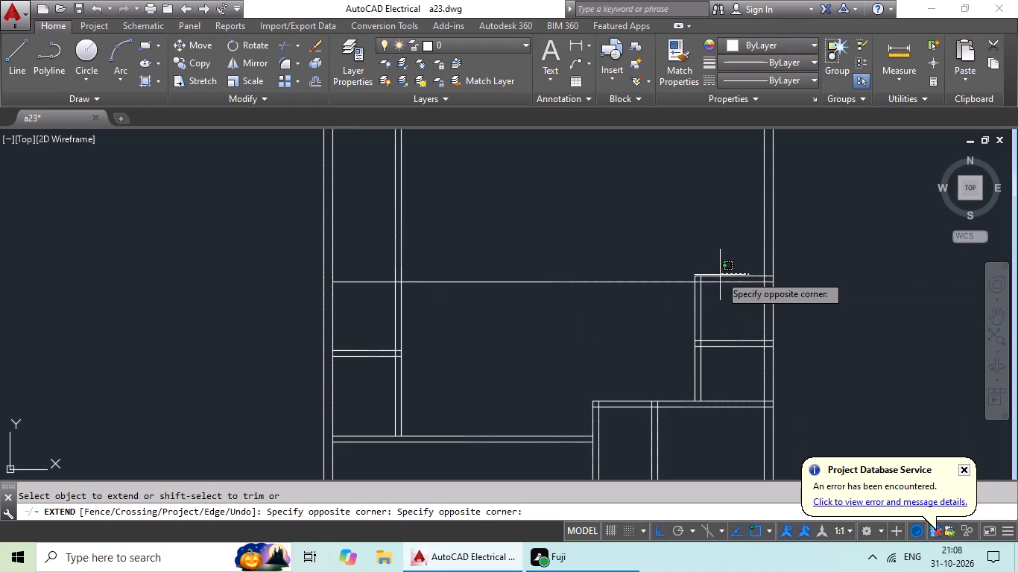
left_click(709, 279)
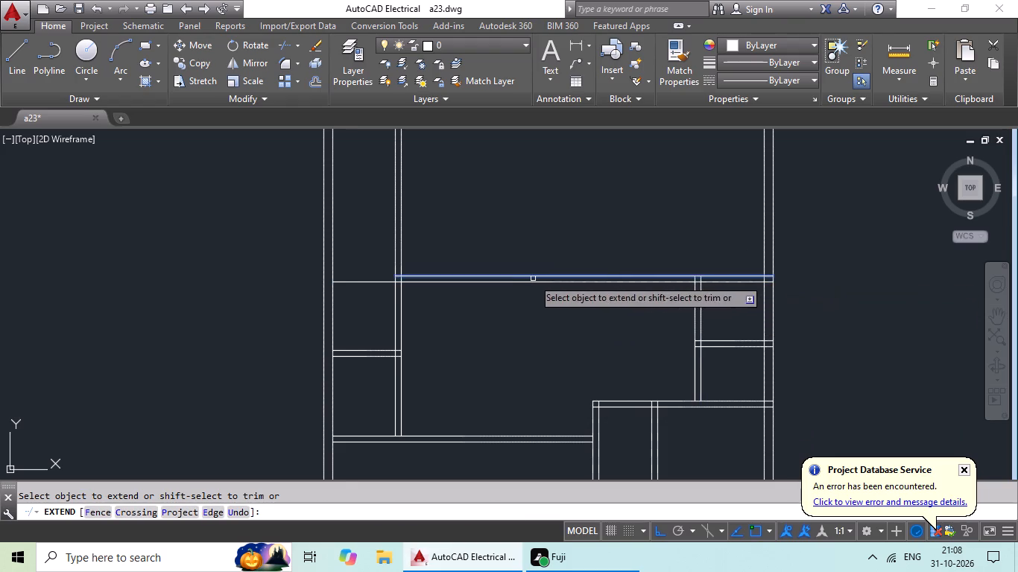
left_click_drag(533, 279, 471, 270)
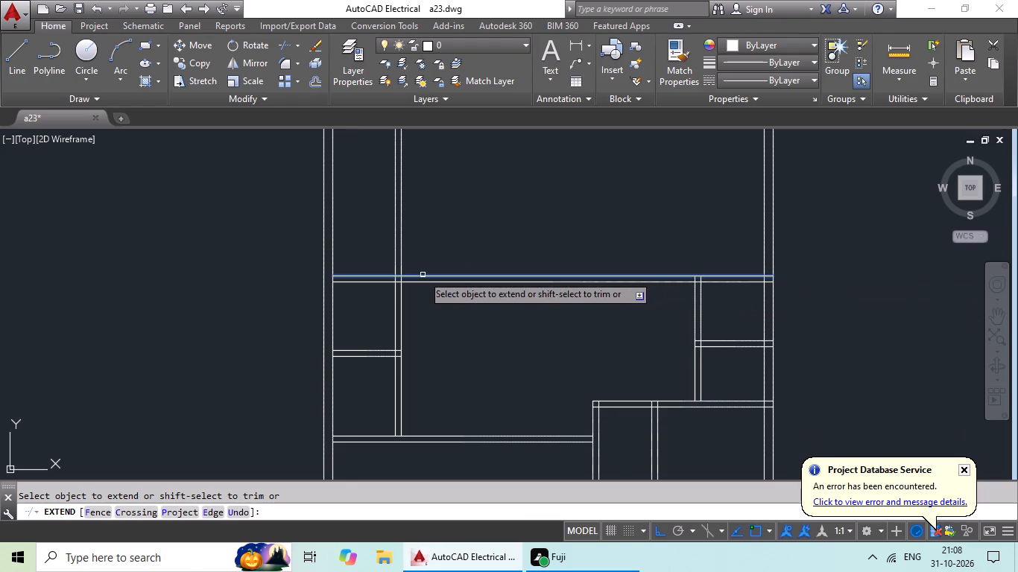
left_click_drag(423, 275, 411, 279)
left_click_drag(372, 275, 364, 279)
left_click(358, 283)
scroll(612, 265, "down", 3)
middle_click_drag(598, 302, 542, 313)
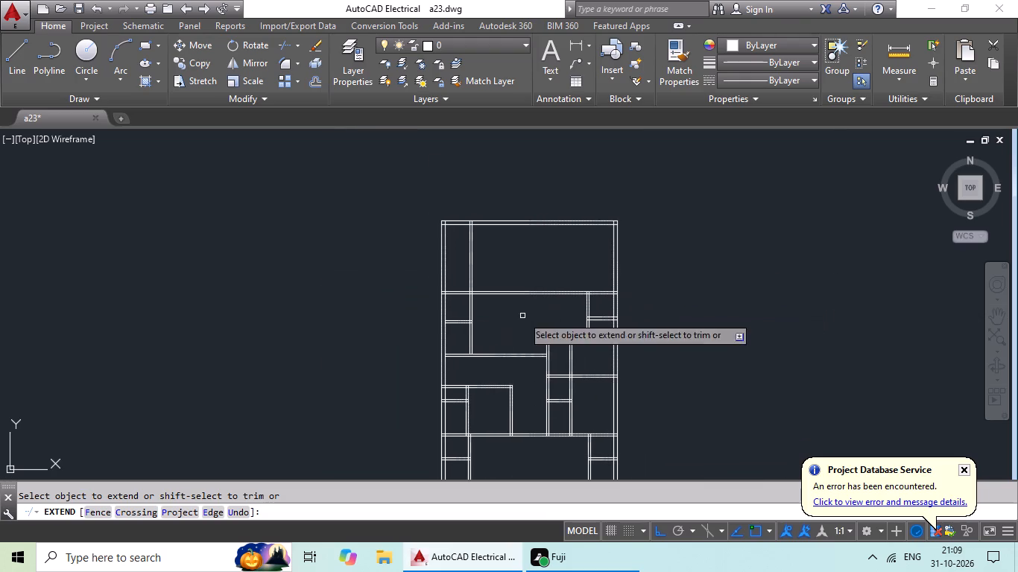
key("Escape")
key("Escape")
Trim both lines of the left vertical partition between the extended horizontal wall and the top outer wall.
middle_click_drag(504, 315, 492, 326)
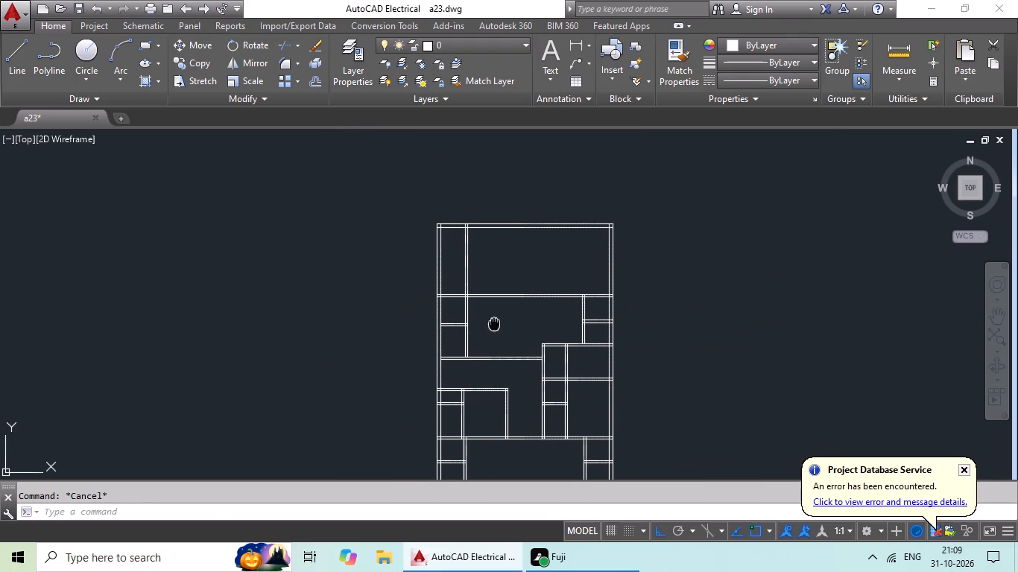
middle_click_drag(492, 326, 467, 343)
key("Escape")
key("Escape")
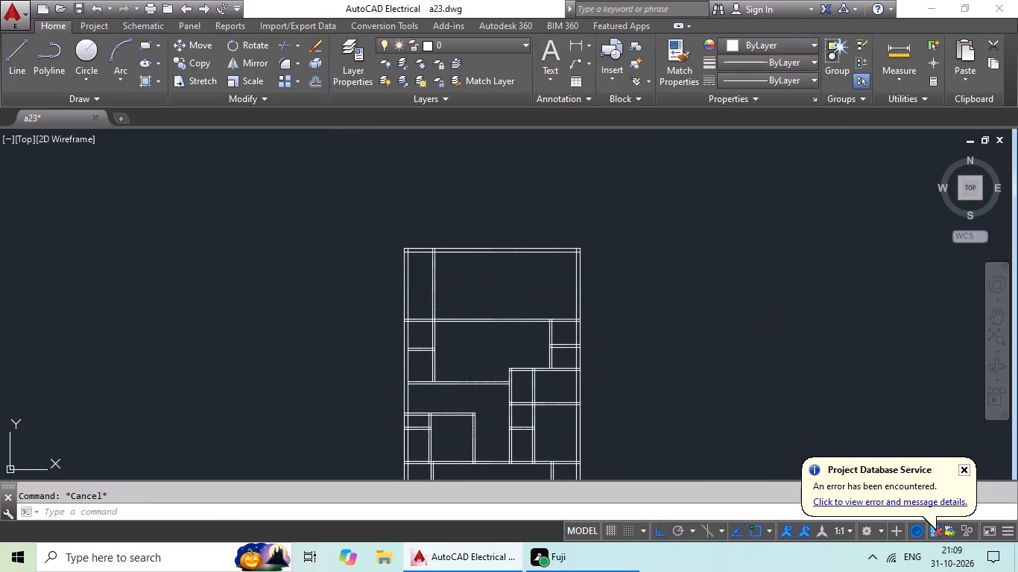
scroll(441, 283, "up", 3)
key("Escape")
key("Escape")
type("tr")
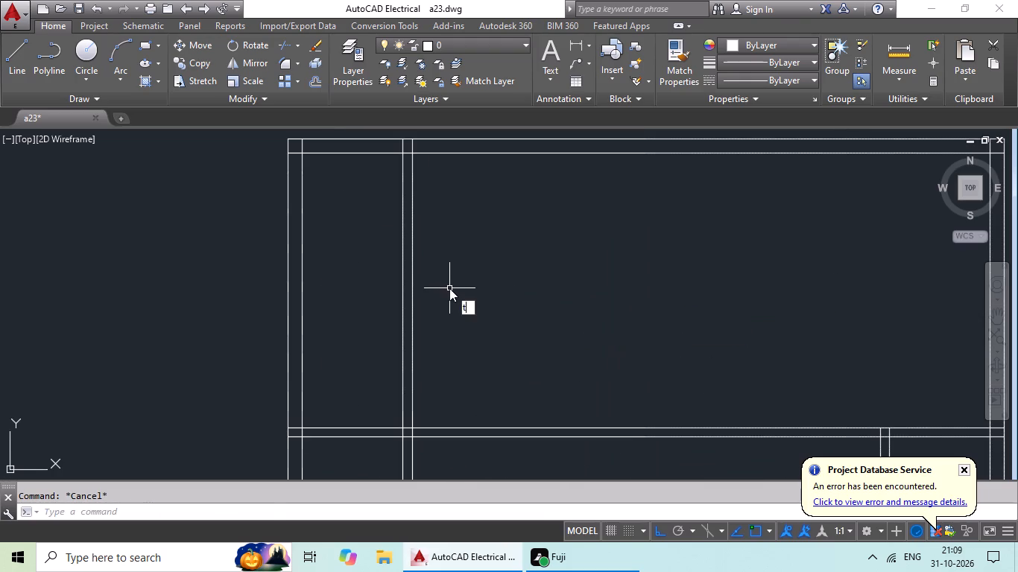
key("space")
key("space")
scroll(436, 222, "up", 1)
left_click_drag(468, 225, 355, 314)
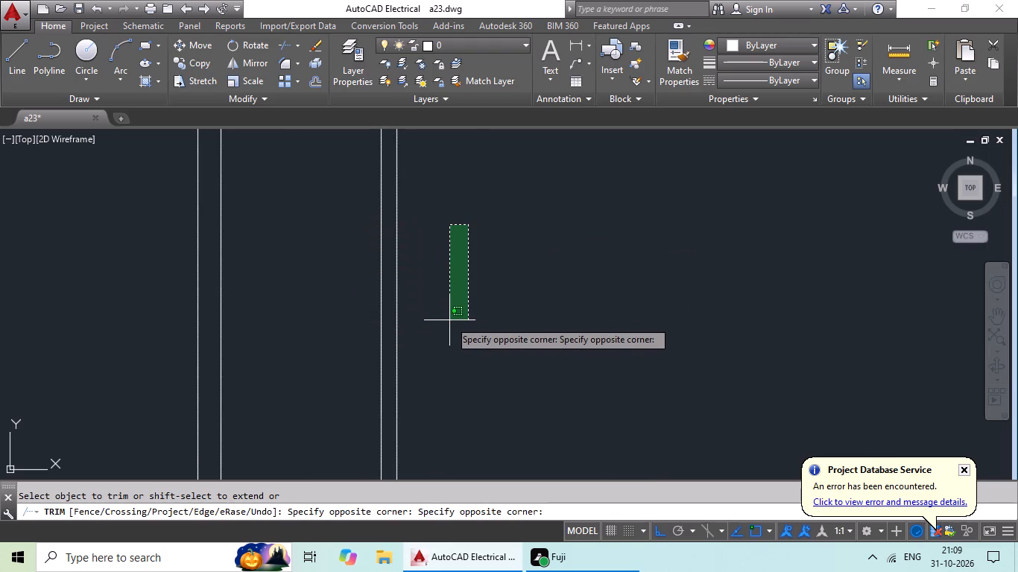
scroll(457, 250, "down", 2)
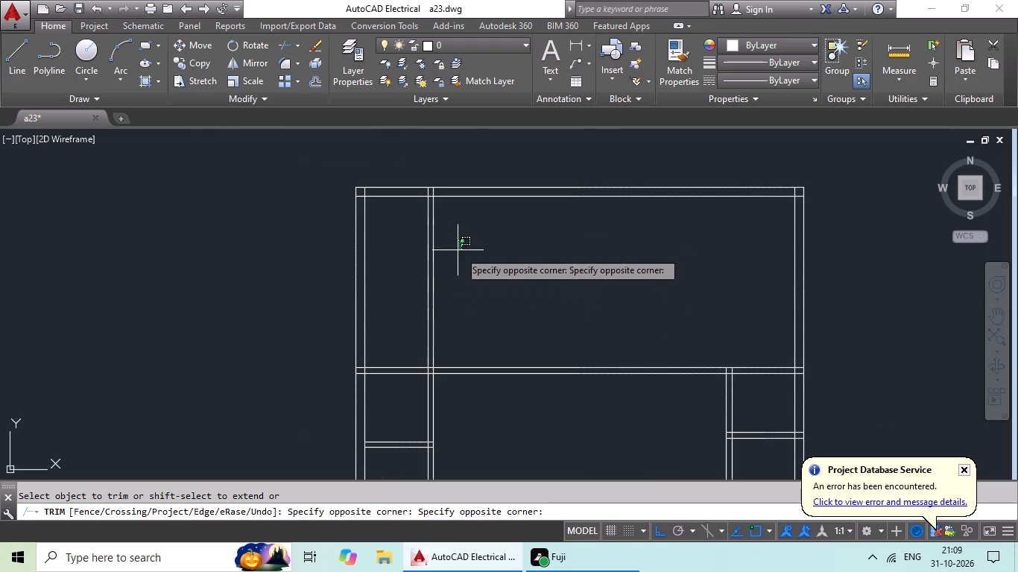
left_click(395, 273)
scroll(476, 252, "down", 2)
key("Escape")
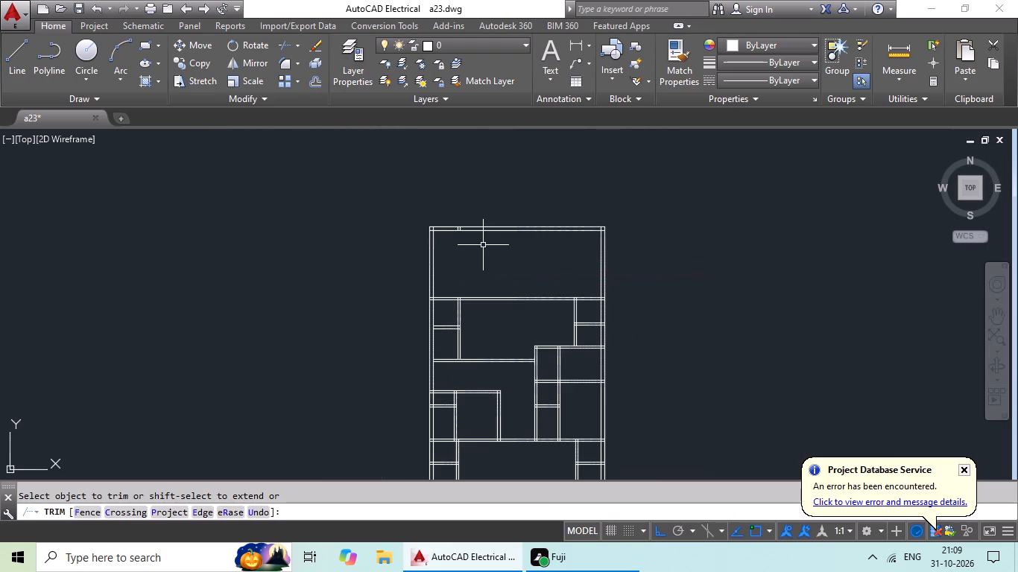
key("Escape")
Erase the two short leftover partition lines inside the top outer wall.
middle_click_drag(485, 250, 478, 287)
scroll(443, 263, "up", 4)
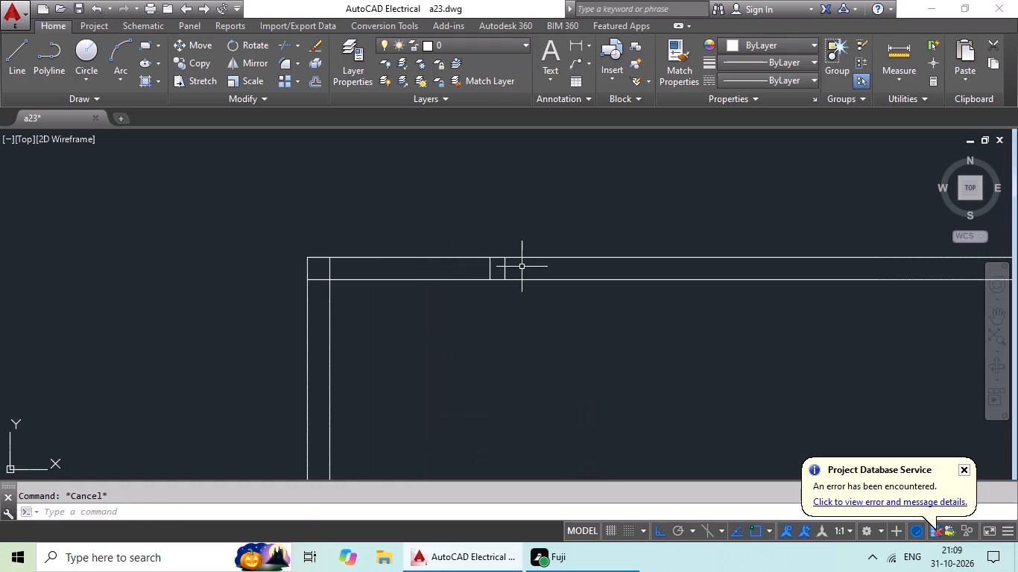
left_click_drag(521, 266, 450, 274)
left_click(457, 273)
key("Delete")
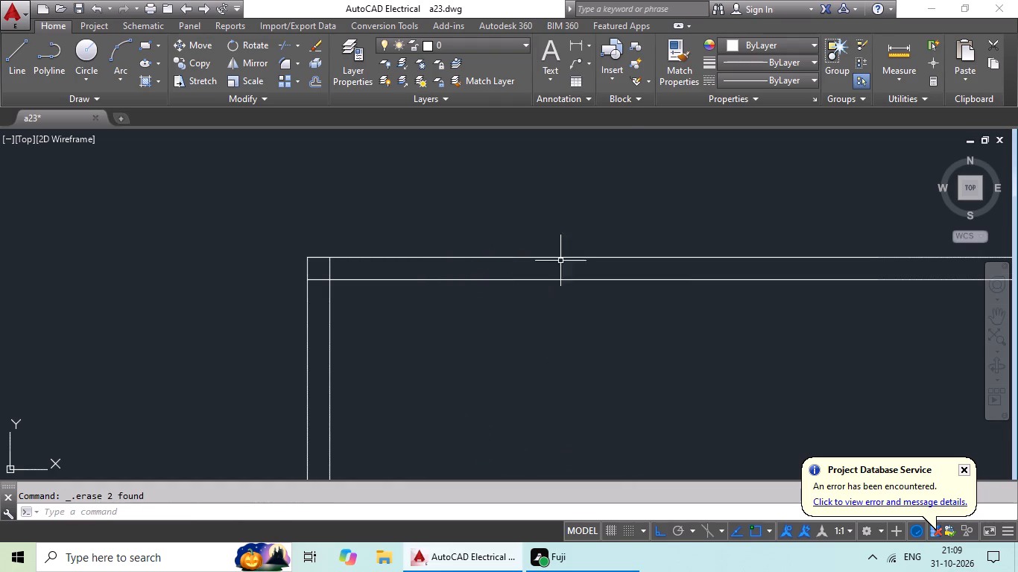
Measure the clear distance from the top outer wall's inner line down to the horizontal partition along the left outer wall.
left_click(578, 47)
scroll(602, 308, "down", 1)
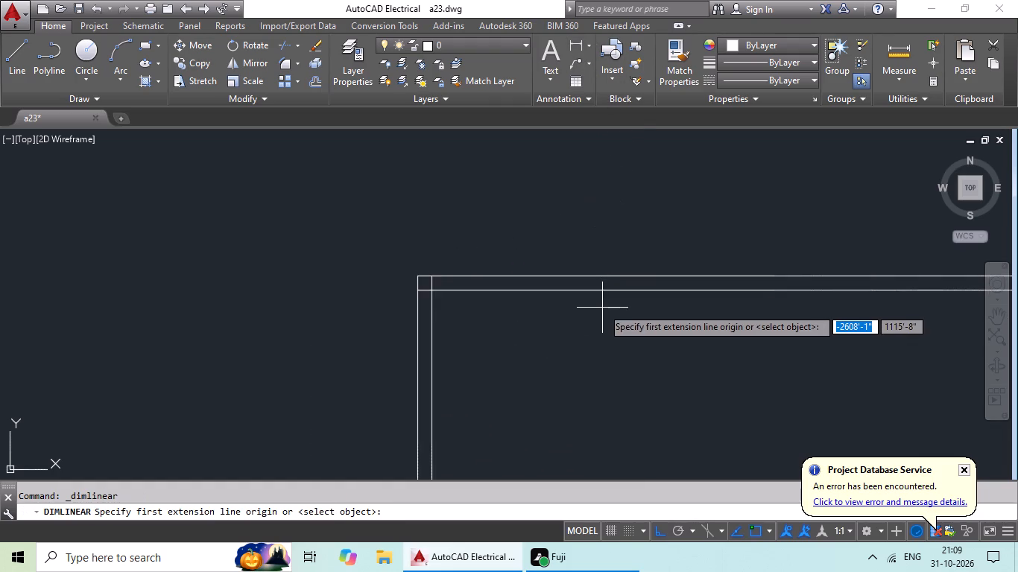
middle_click_drag(602, 308, 614, 199)
left_click_drag(441, 183, 436, 204)
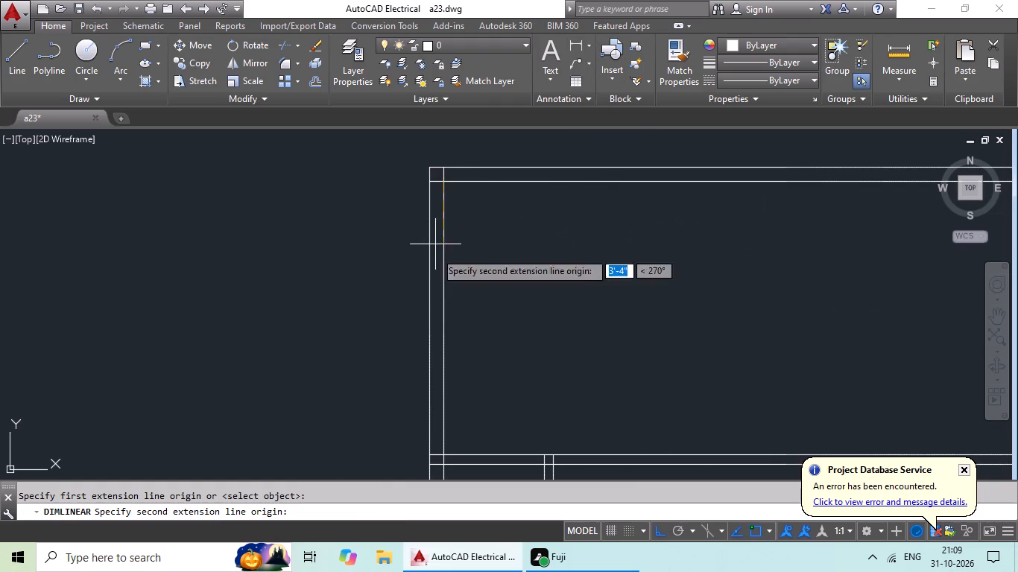
middle_click(455, 238)
middle_click_drag(446, 315, 467, 232)
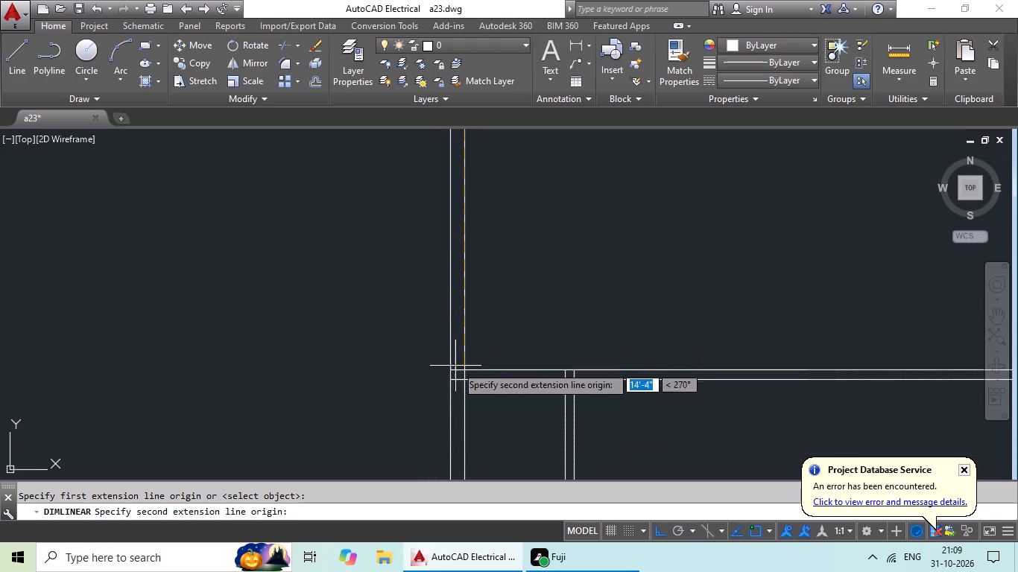
left_click(470, 371)
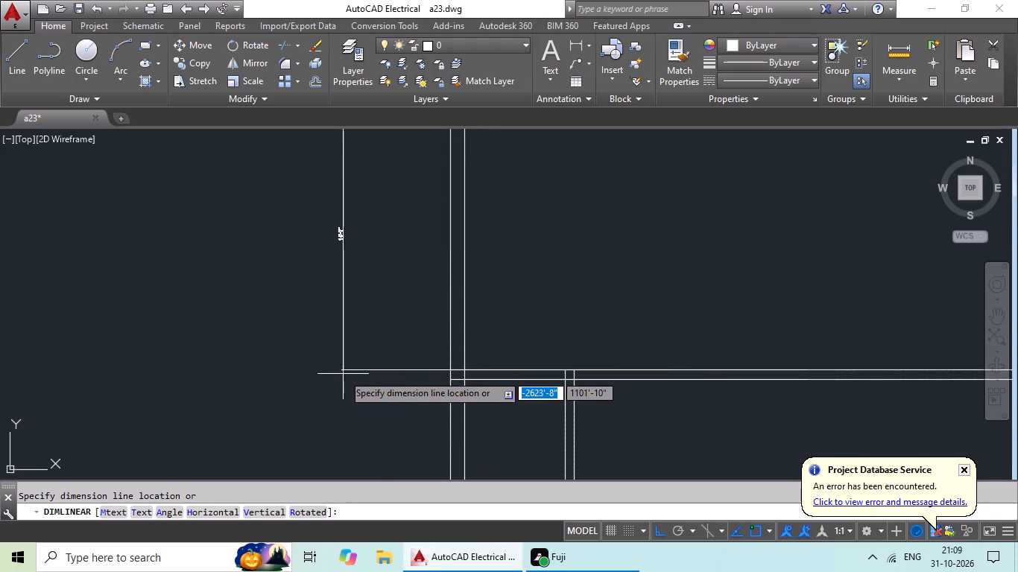
scroll(343, 374, "up", 1)
middle_click_drag(343, 374, 326, 417)
scroll(327, 406, "down", 2)
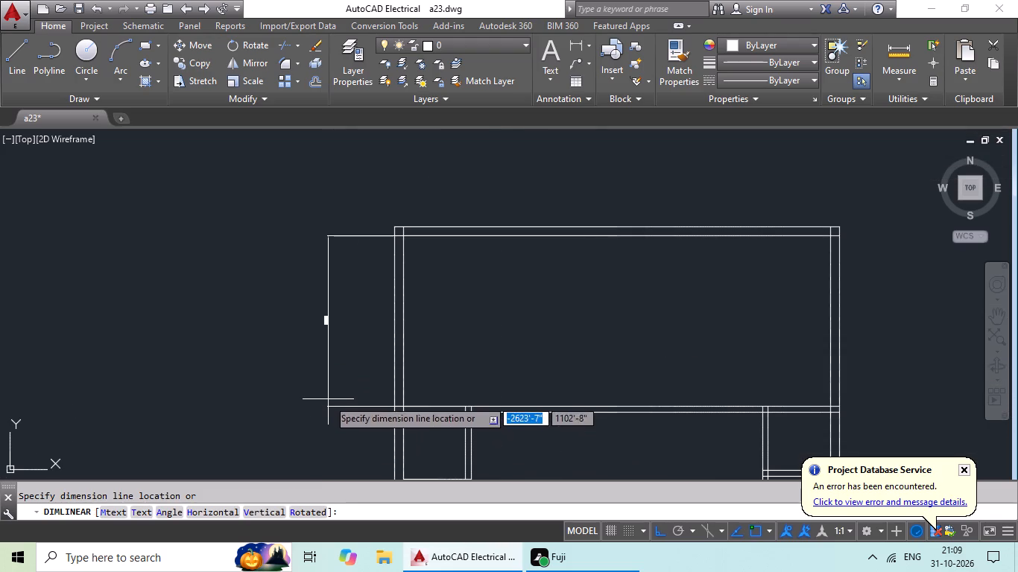
middle_click_drag(341, 339, 347, 275)
scroll(344, 305, "up", 2)
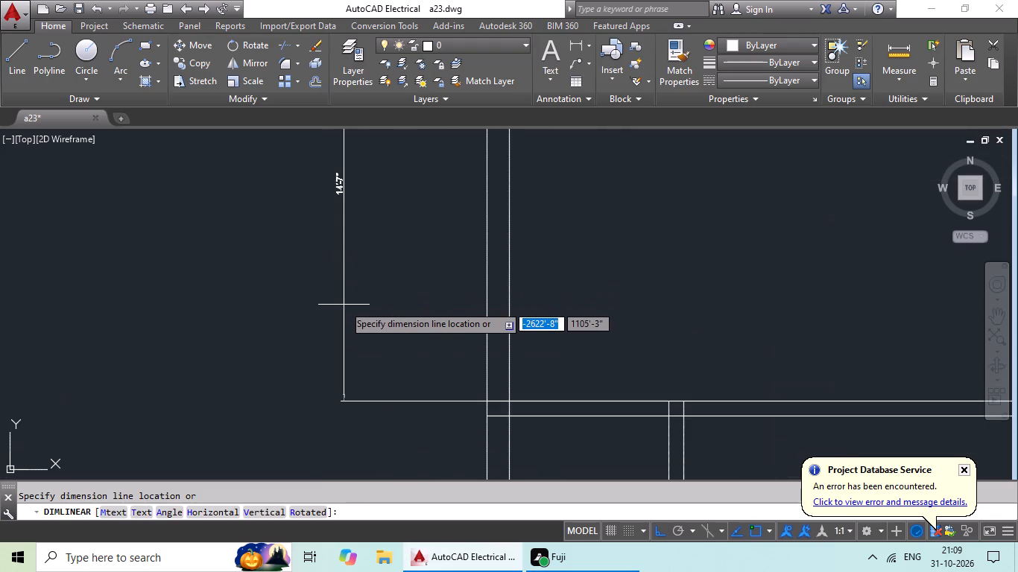
scroll(344, 305, "down", 2)
middle_click_drag(344, 305, 324, 334)
scroll(324, 334, "up", 1)
scroll(322, 337, "down", 1)
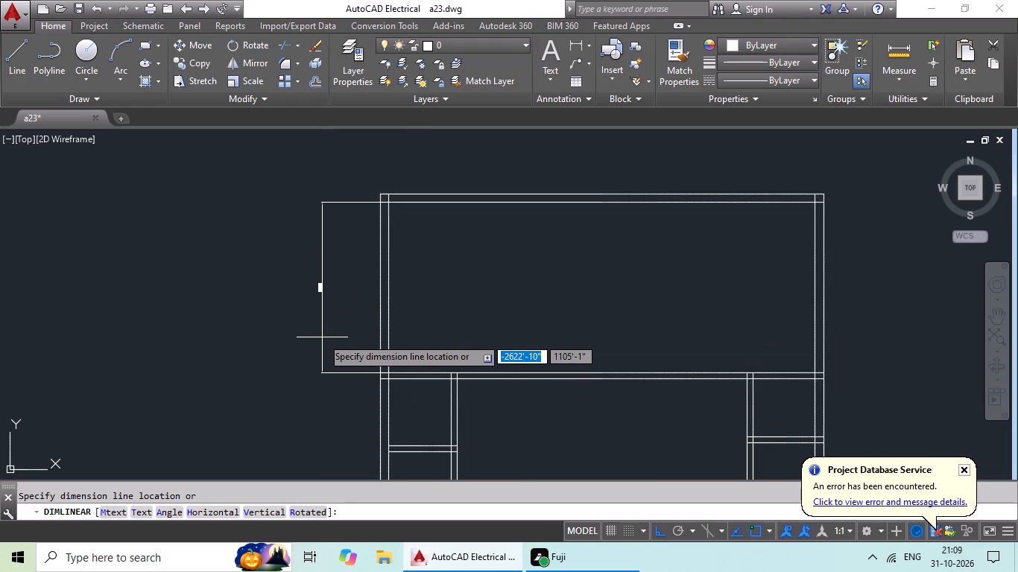
scroll(322, 337, "up", 2)
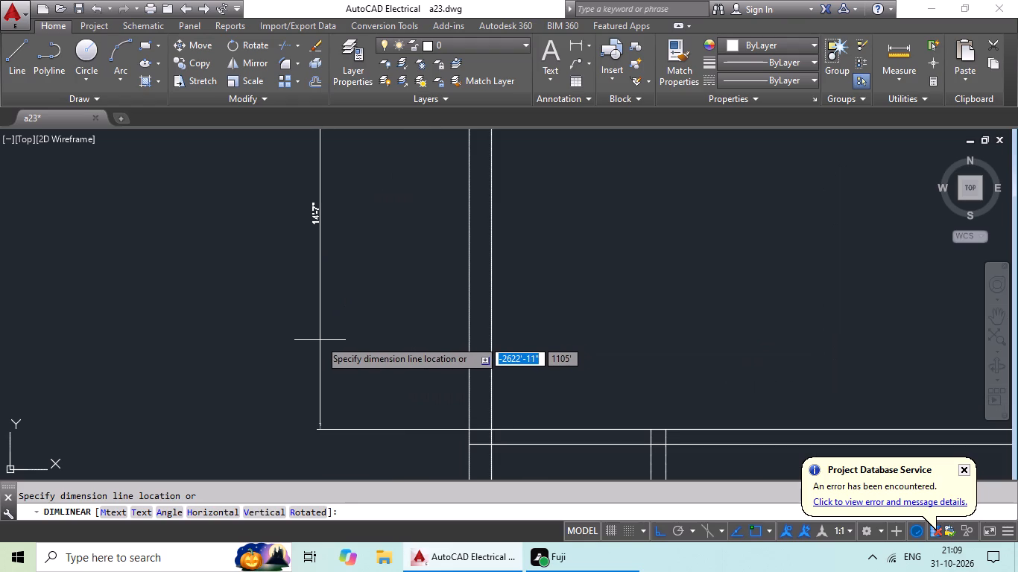
scroll(320, 340, "down", 1)
middle_click_drag(320, 340, 296, 259)
scroll(298, 257, "down", 2)
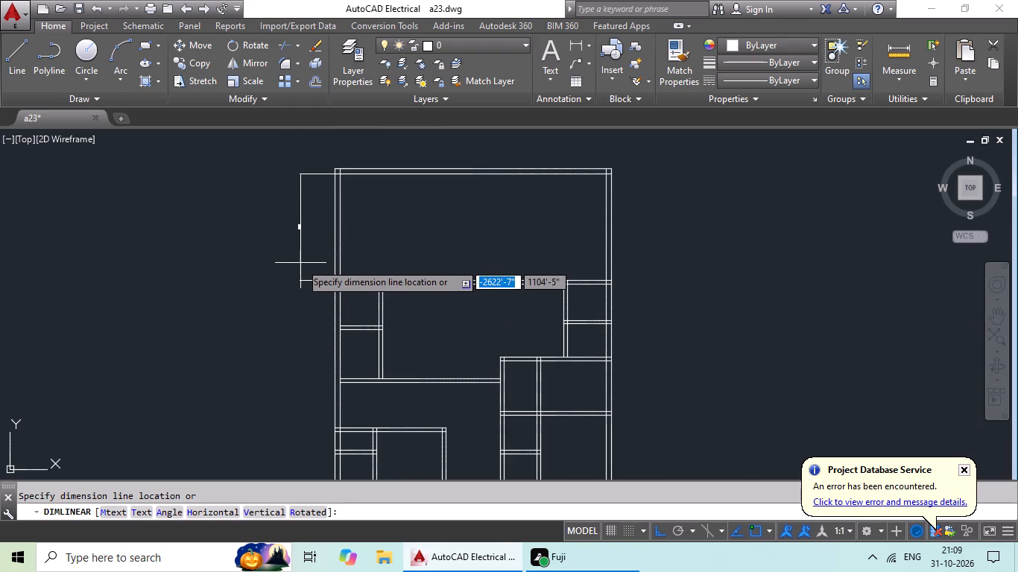
scroll(300, 264, "up", 2)
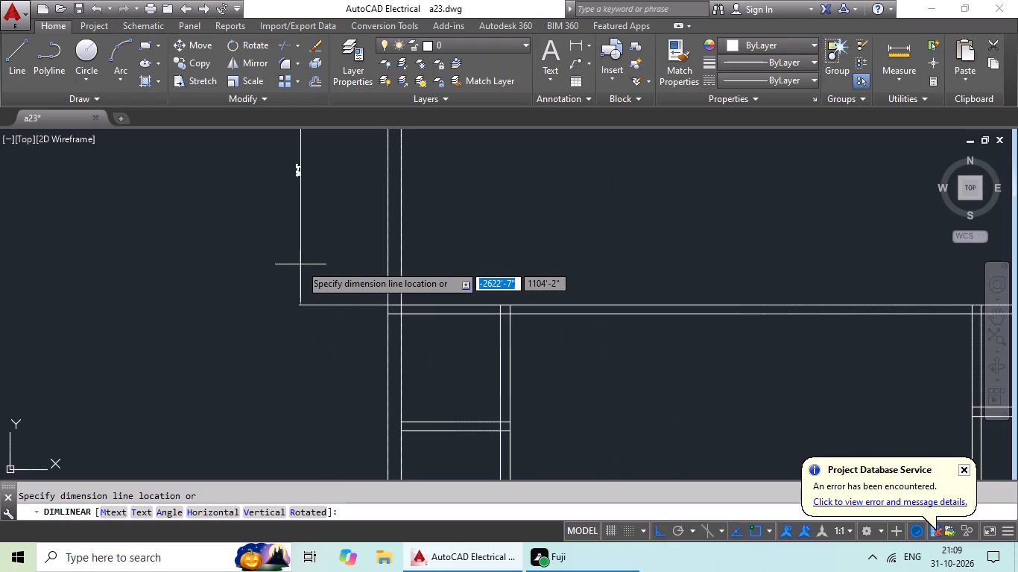
scroll(300, 264, "up", 1)
middle_click_drag(303, 281, 293, 349)
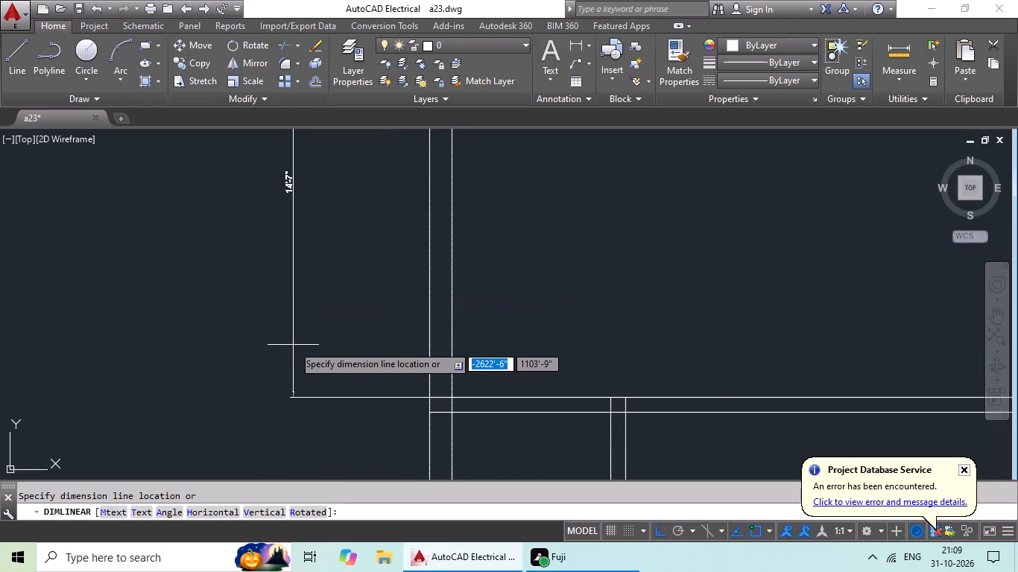
key("Escape")
Erase the horizontal partition spanning the house below the top room, plus the vertical and short horizontal partitions below it on both sides.
scroll(294, 339, "down", 1)
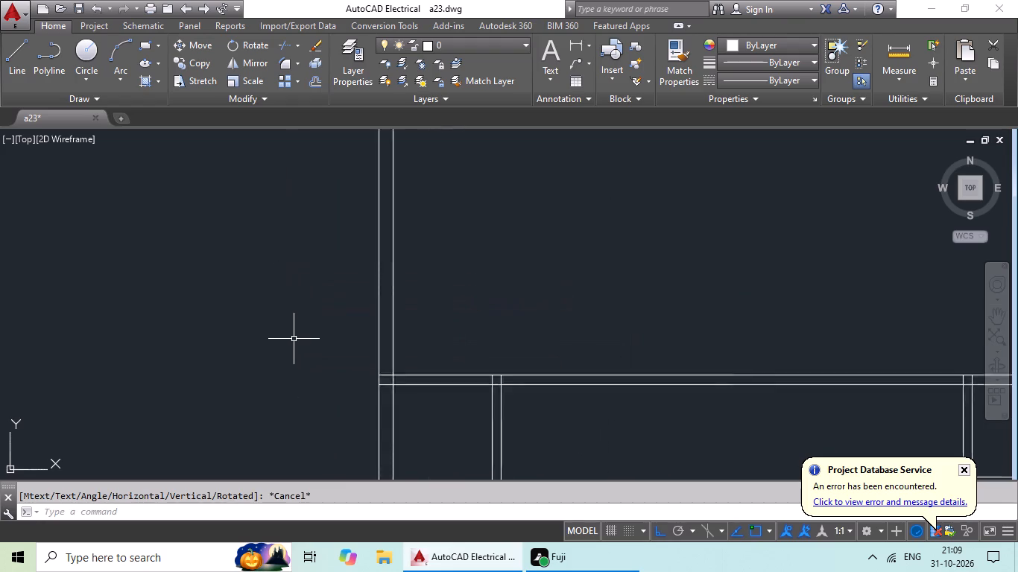
scroll(294, 339, "down", 2)
scroll(399, 335, "down", 1)
middle_click_drag(399, 334, 420, 287)
scroll(434, 375, "up", 2)
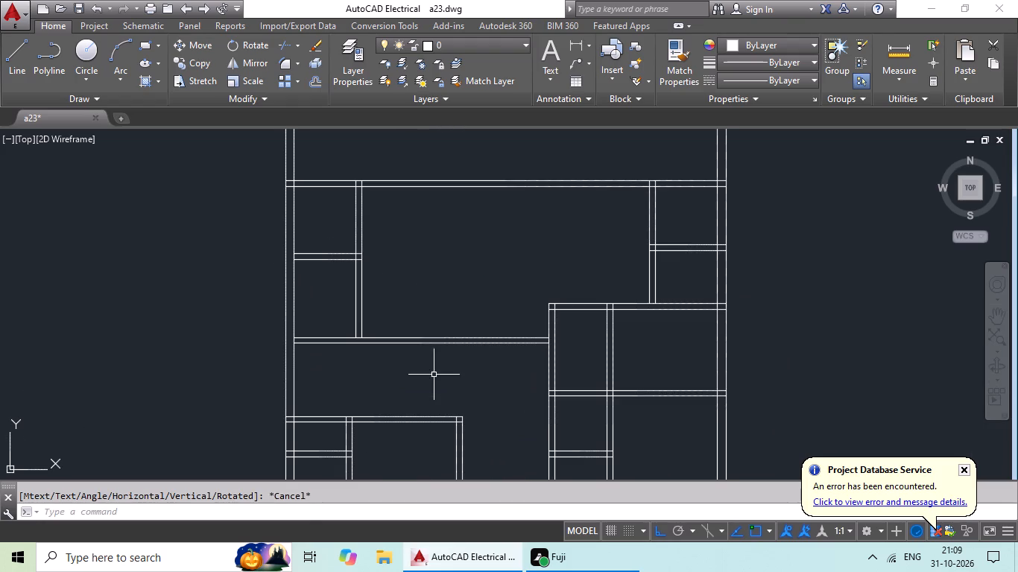
left_click_drag(434, 247, 323, 247)
middle_click_drag(454, 249, 386, 291)
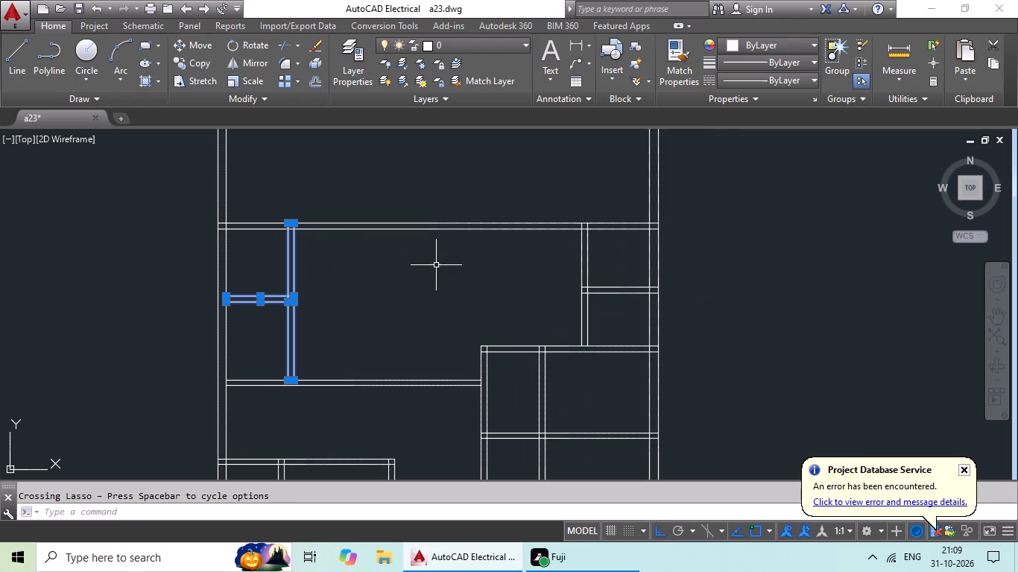
middle_click_drag(438, 263, 347, 289)
left_click_drag(517, 226, 415, 302)
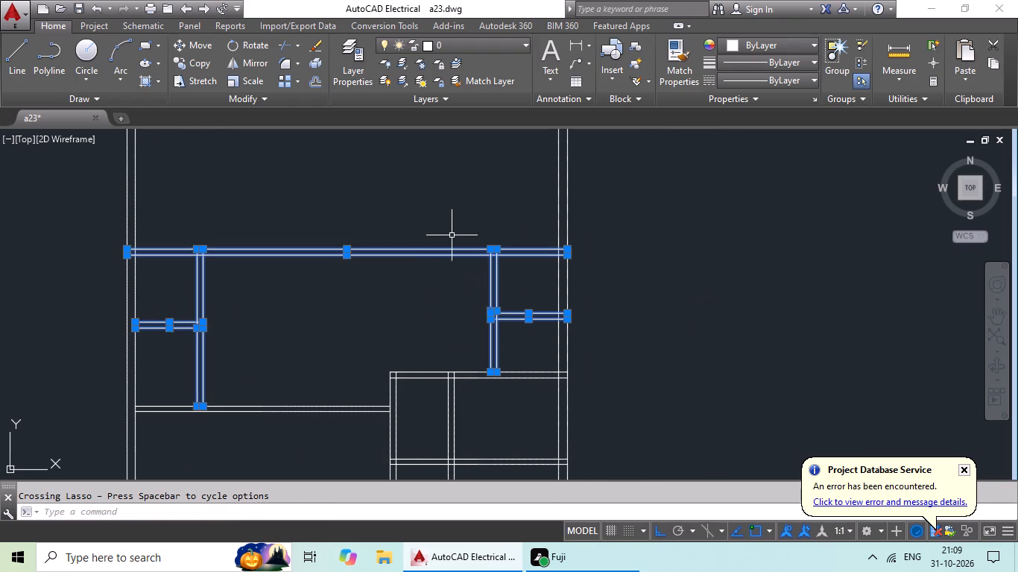
key("Delete")
scroll(440, 260, "down", 1)
middle_click_drag(442, 256, 446, 255)
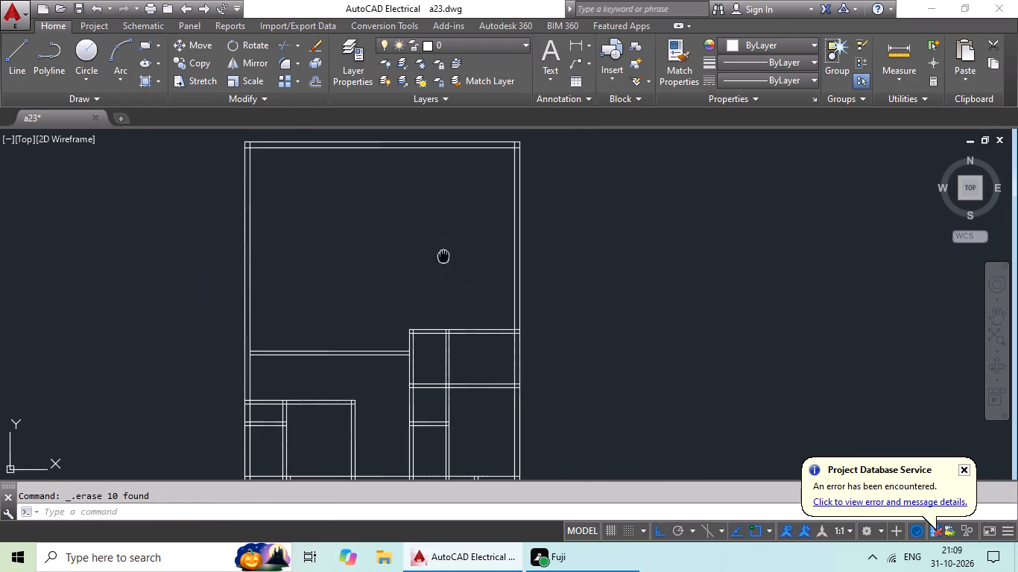
middle_click_drag(446, 255, 513, 219)
key("Escape")
Erase the double-line horizontal wall between the left outer wall and the block of rooms on the right side.
left_click_drag(427, 278, 388, 328)
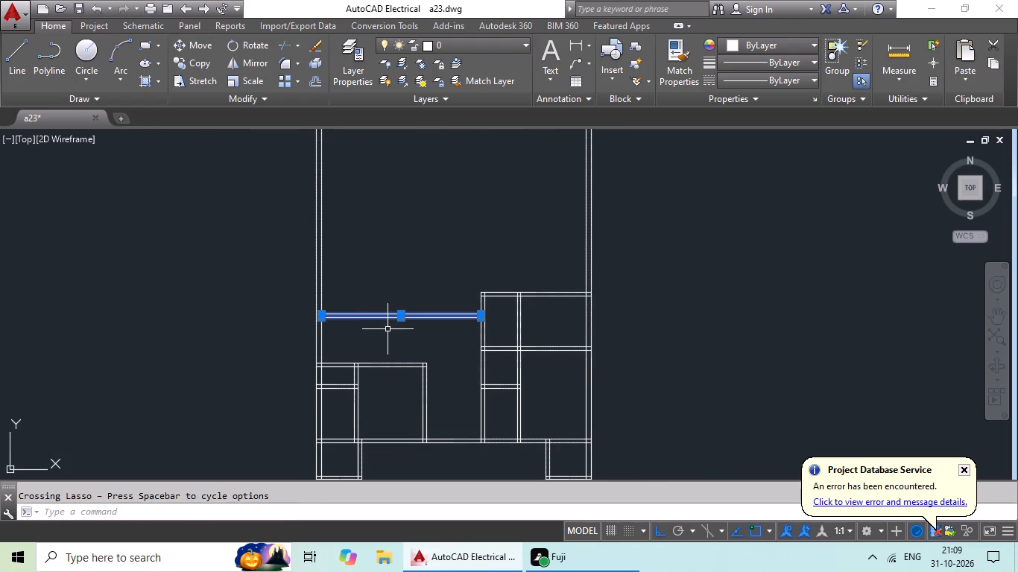
key("Delete")
scroll(400, 300, "down", 1)
middle_click_drag(402, 296, 443, 274)
scroll(431, 279, "up", 1)
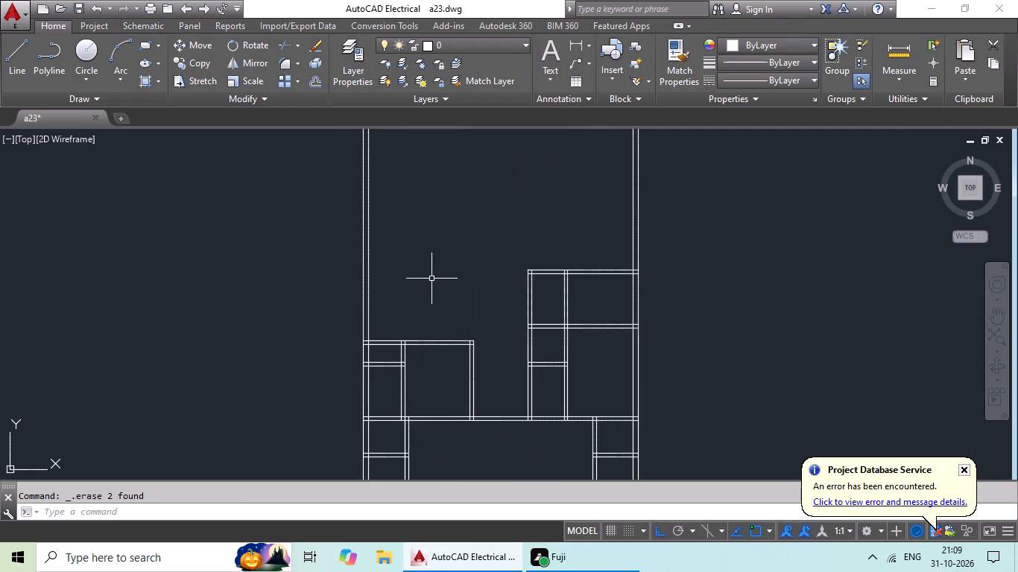
key("Escape")
key("Escape")
key("Escape")
key("Escape")
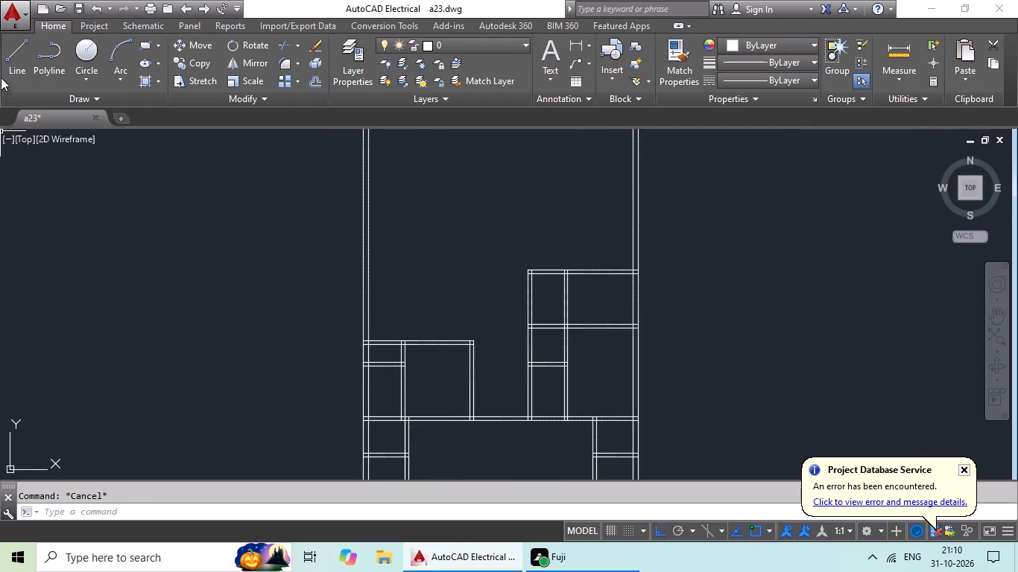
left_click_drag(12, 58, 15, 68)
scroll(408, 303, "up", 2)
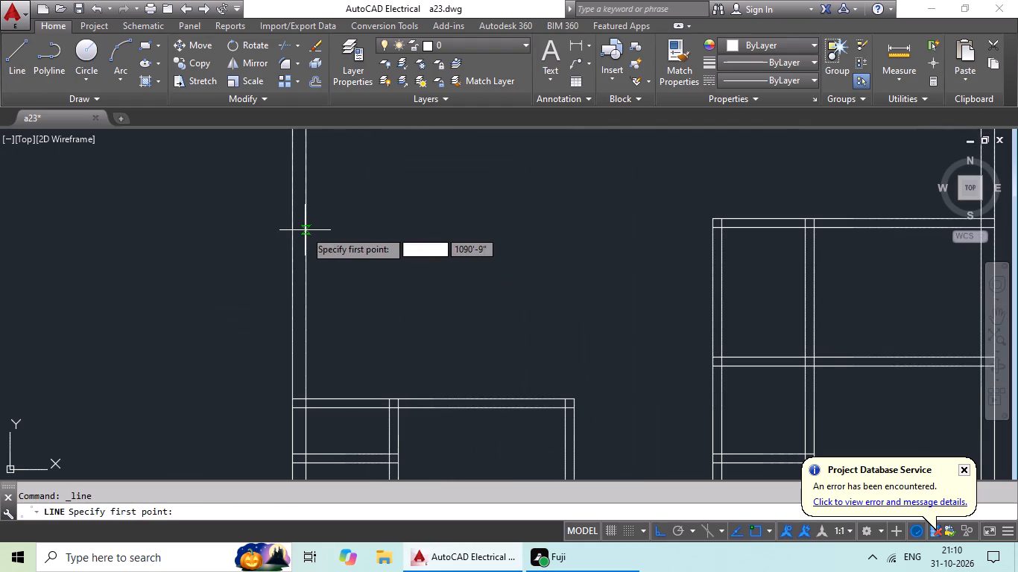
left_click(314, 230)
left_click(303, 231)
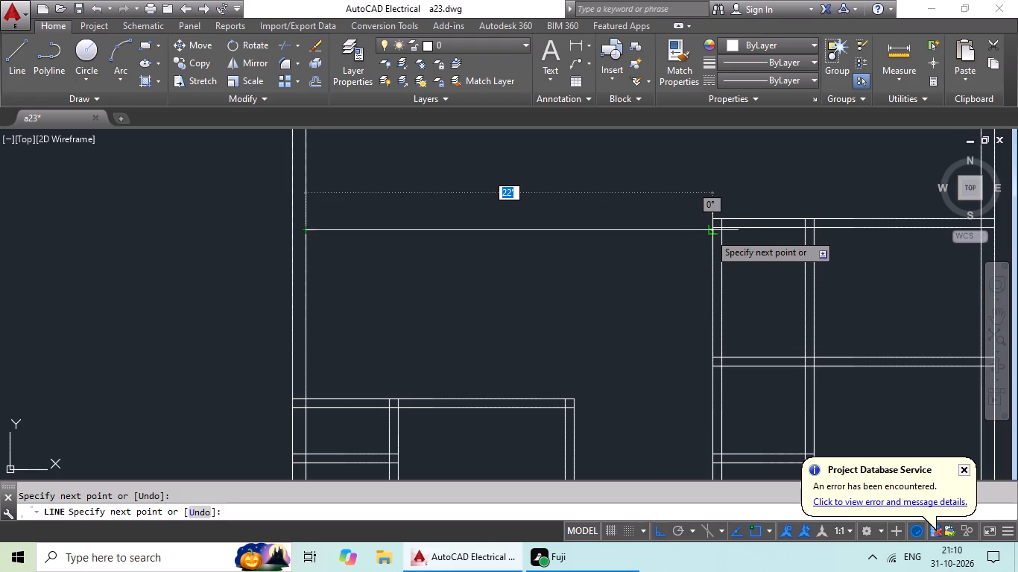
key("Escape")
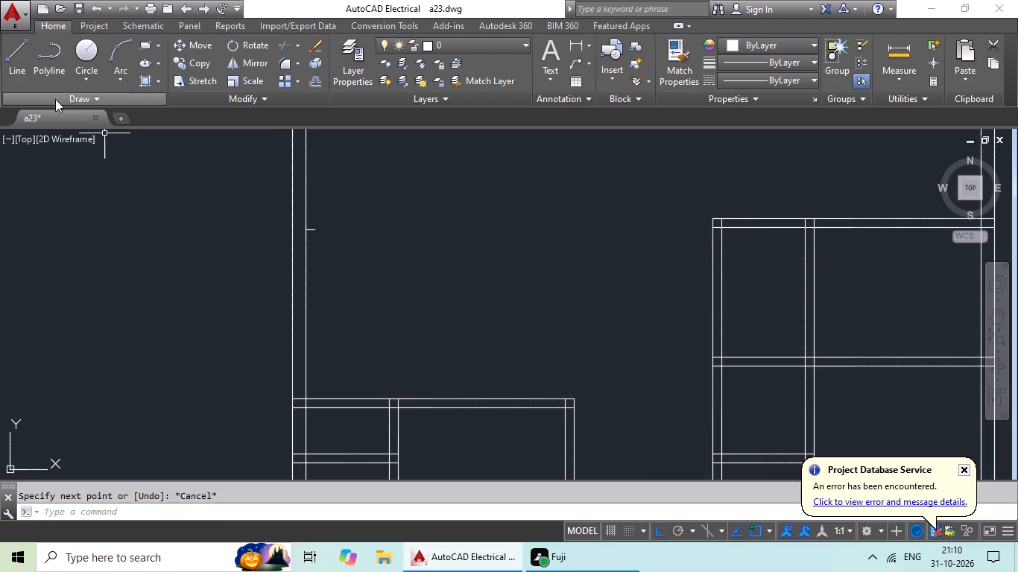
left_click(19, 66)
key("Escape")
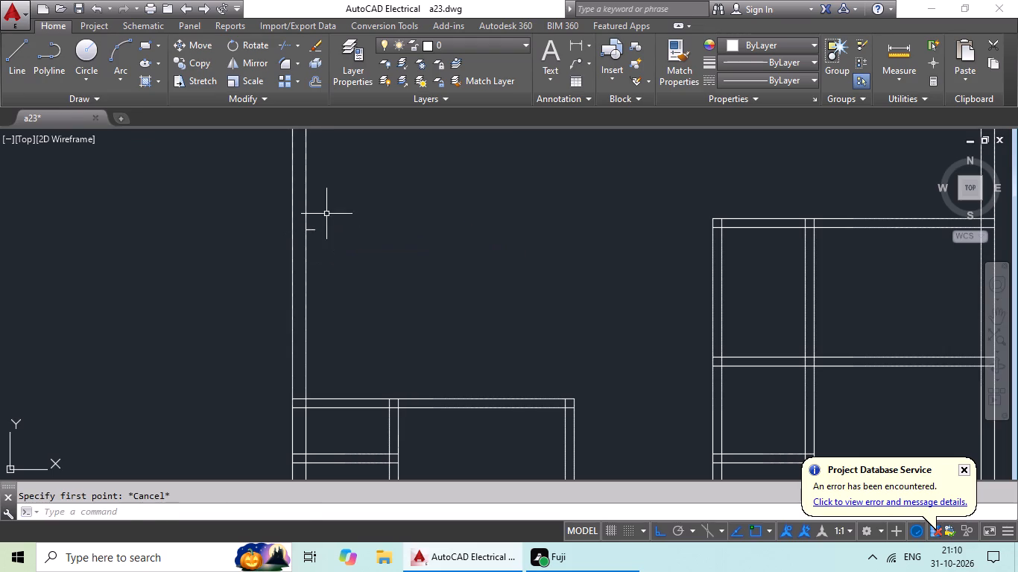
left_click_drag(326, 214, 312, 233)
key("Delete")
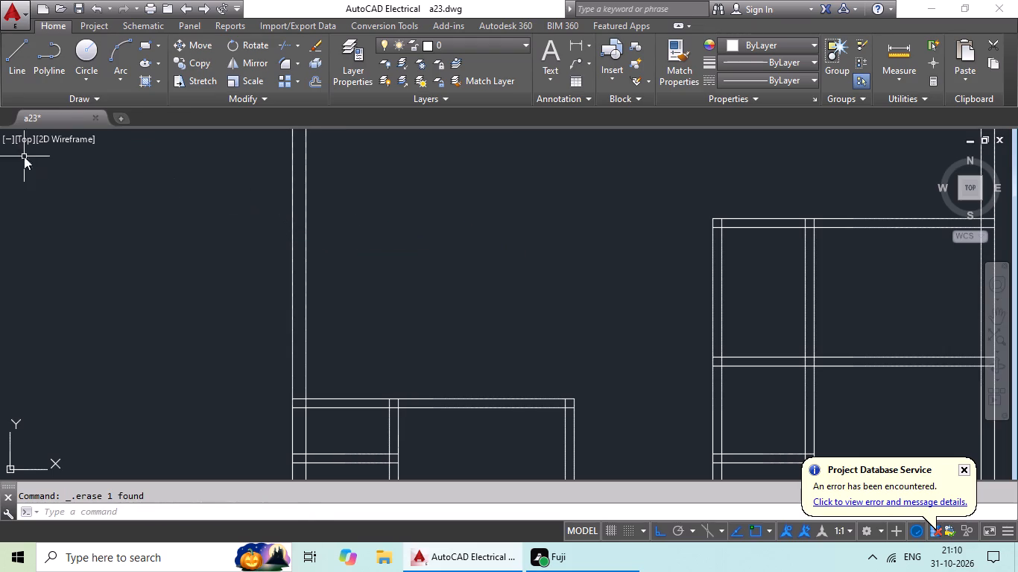
Draw a horizontal line about 22' long from the right room block to the left outer wall, about 8'-9" above the left rooms' top wall.
left_click_drag(9, 60, 11, 66)
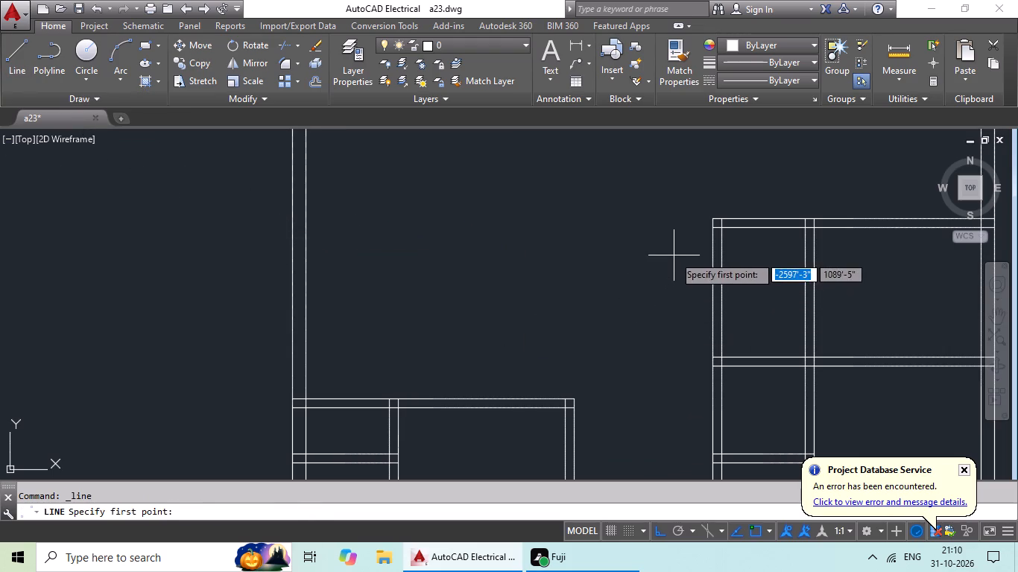
left_click(712, 237)
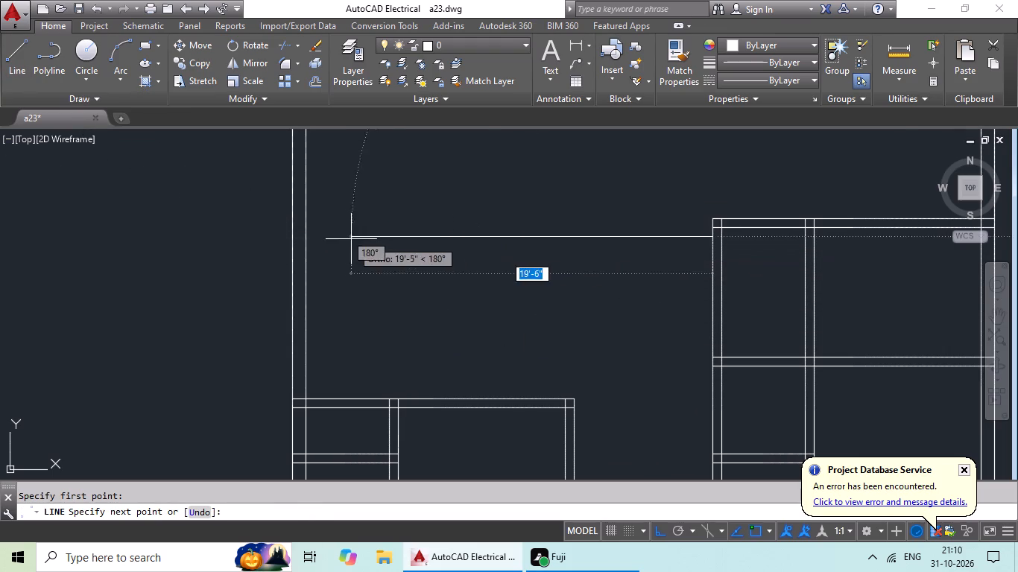
left_click_drag(306, 240, 313, 238)
key("Escape")
key("Escape")
scroll(582, 241, "down", 2)
key("Escape")
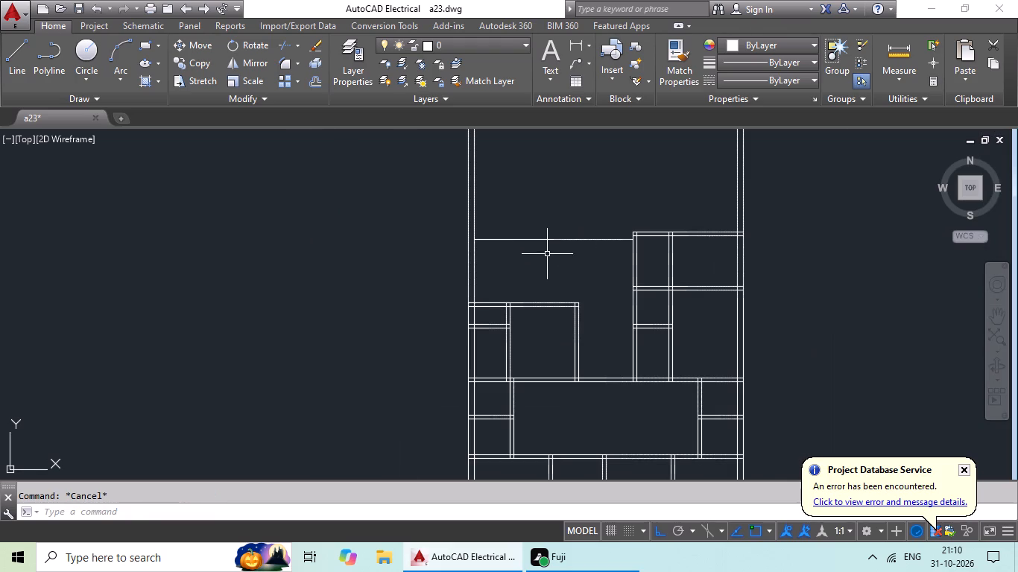
Measure the vertical distance from the new horizontal line to the left rooms' top wall at the left outer wall.
left_click(570, 45)
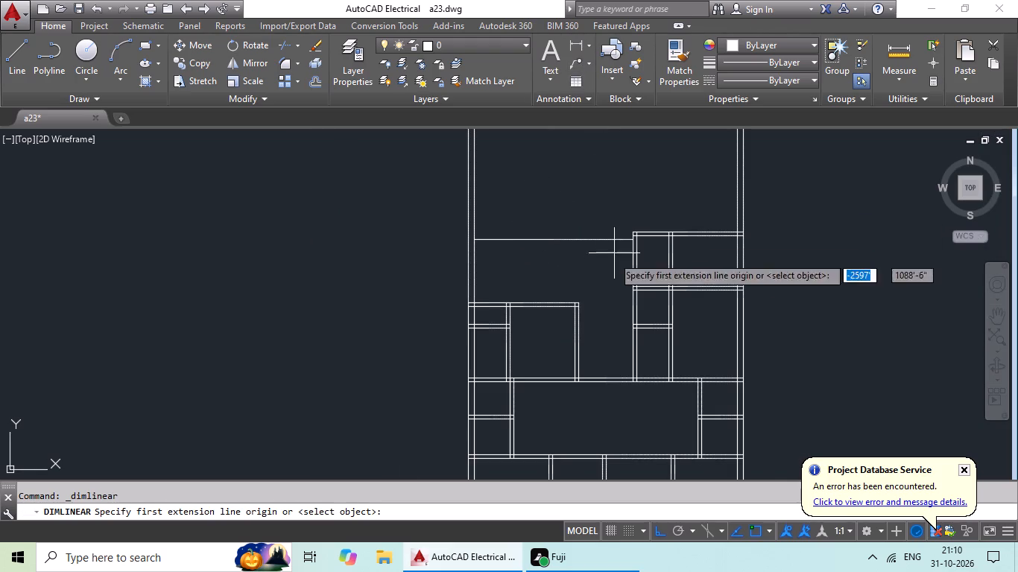
left_click(477, 241)
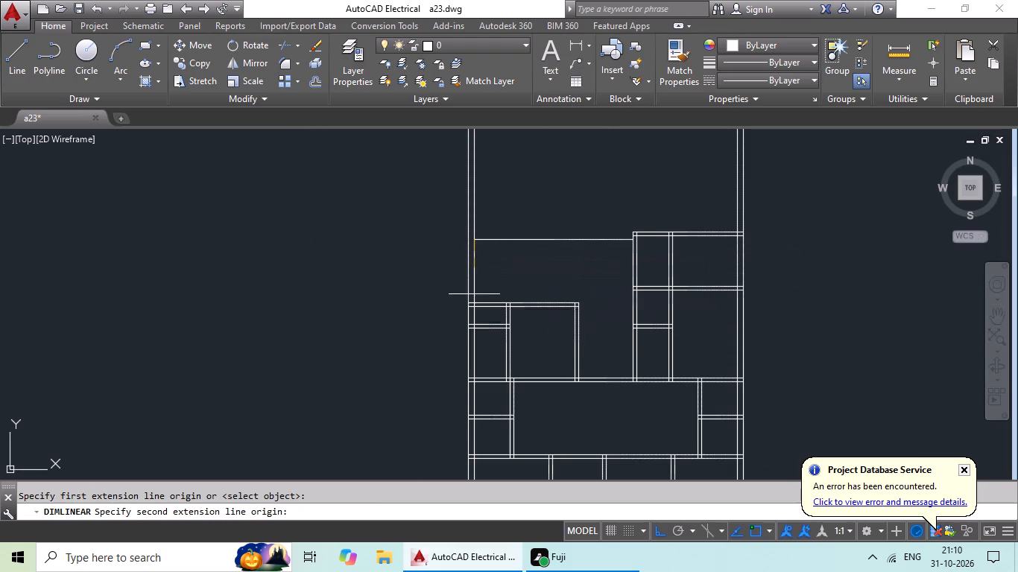
left_click_drag(473, 303, 450, 305)
scroll(383, 305, "up", 2)
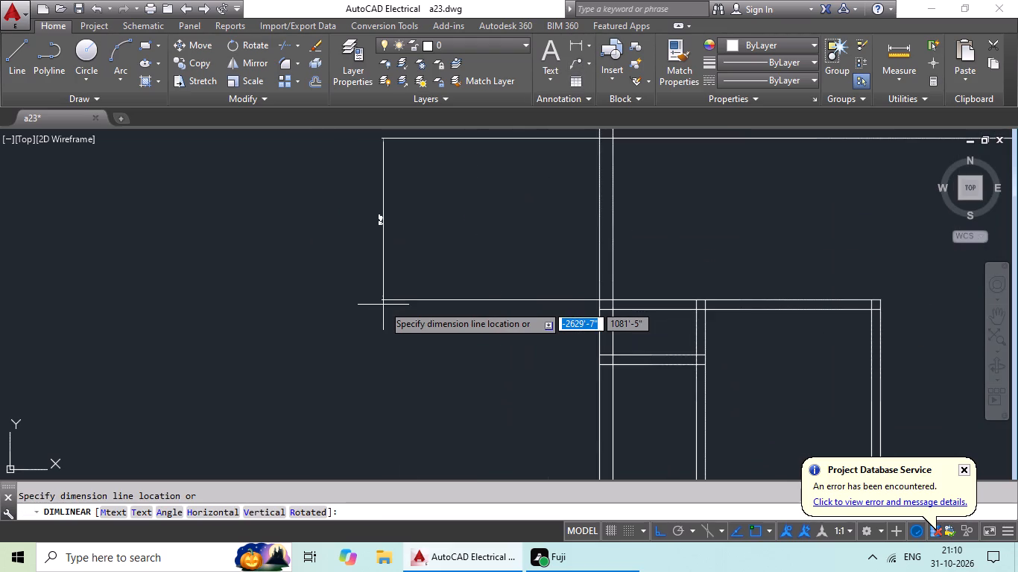
scroll(383, 305, "up", 1)
middle_click_drag(383, 305, 367, 362)
scroll(366, 360, "up", 1)
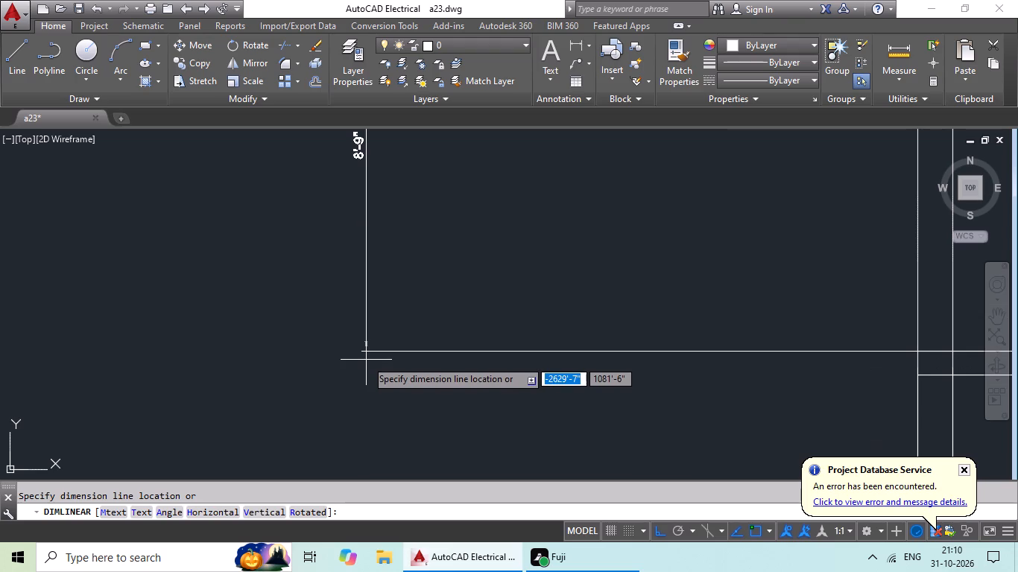
scroll(365, 359, "down", 2)
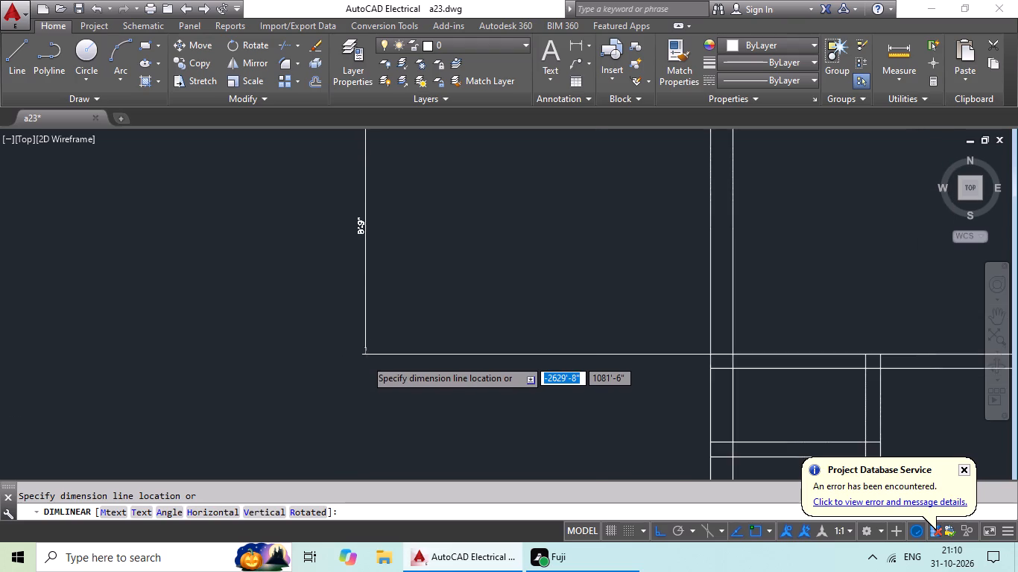
middle_click_drag(365, 357, 280, 369)
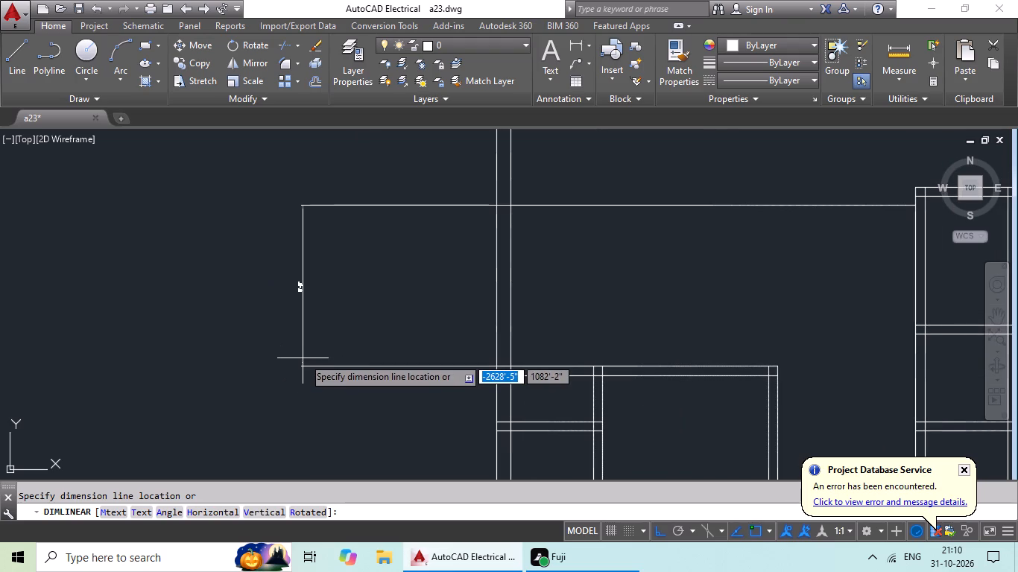
key("Escape")
key("Escape")
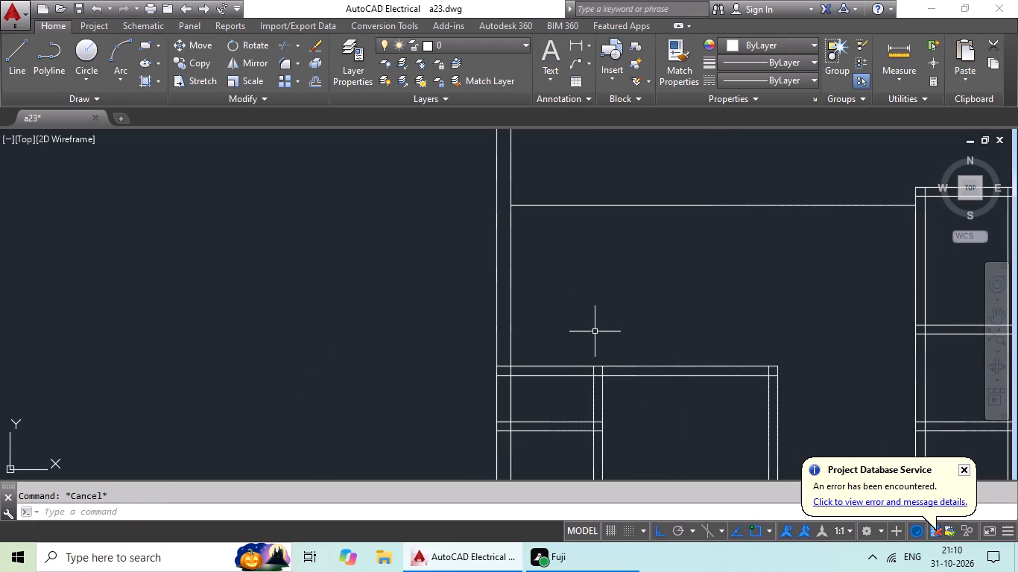
Offset the new horizontal line between the left outer wall and the right room block 6" upward.
key("o")
key("Return")
type("6\"")
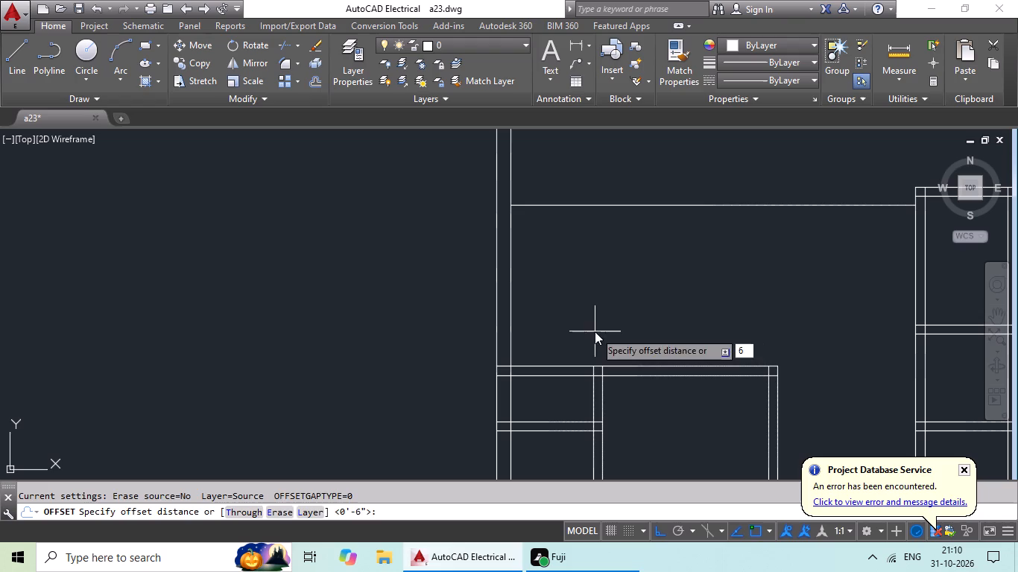
key("Return")
left_click_drag(773, 206, 773, 191)
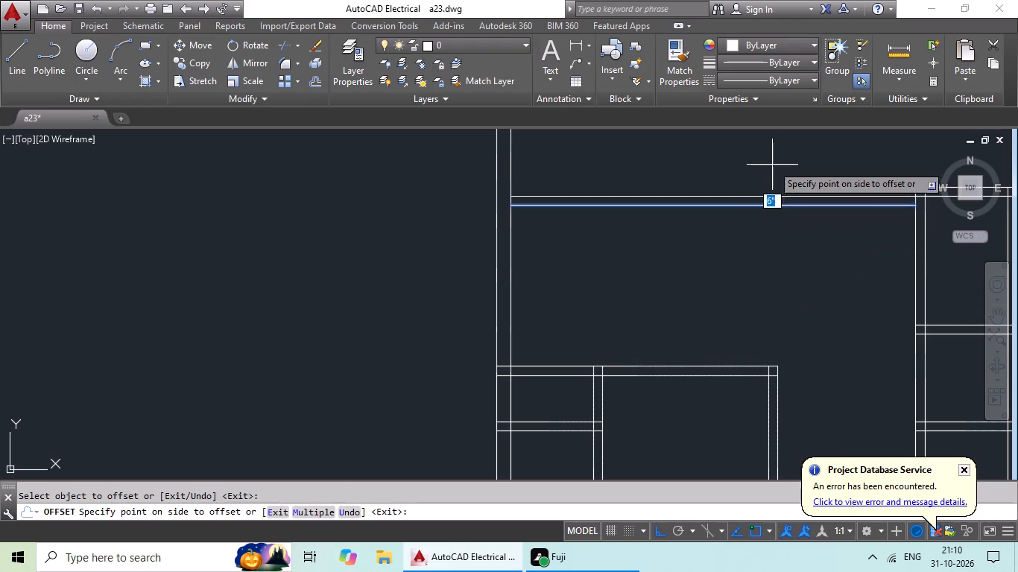
left_click(772, 165)
scroll(803, 223, "down", 2)
middle_click_drag(793, 238, 616, 299)
key("Escape")
key("Escape")
key("Escape")
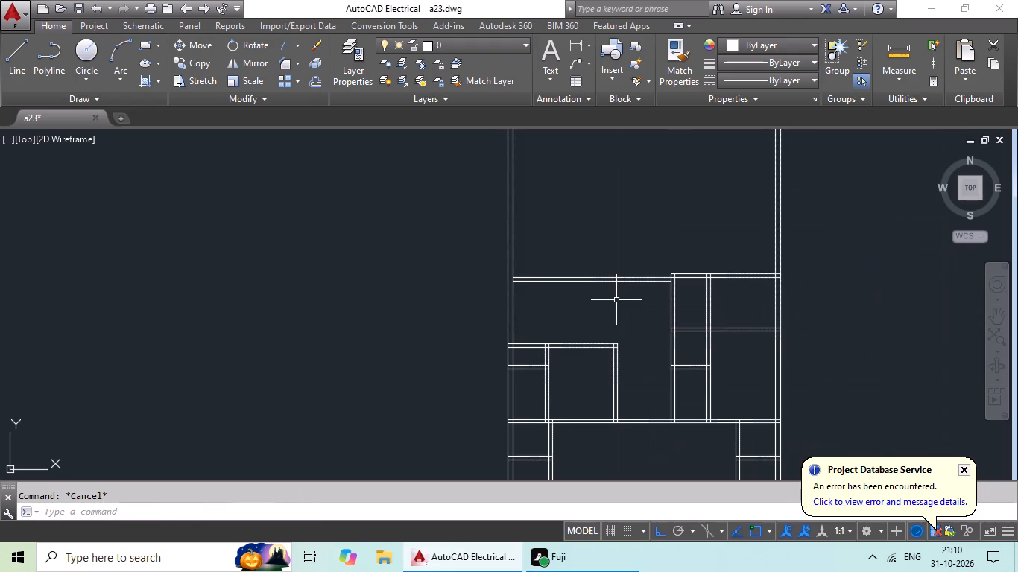
Offset the left outer wall's inner line 5'4" into the house.
key("o")
key("Return")
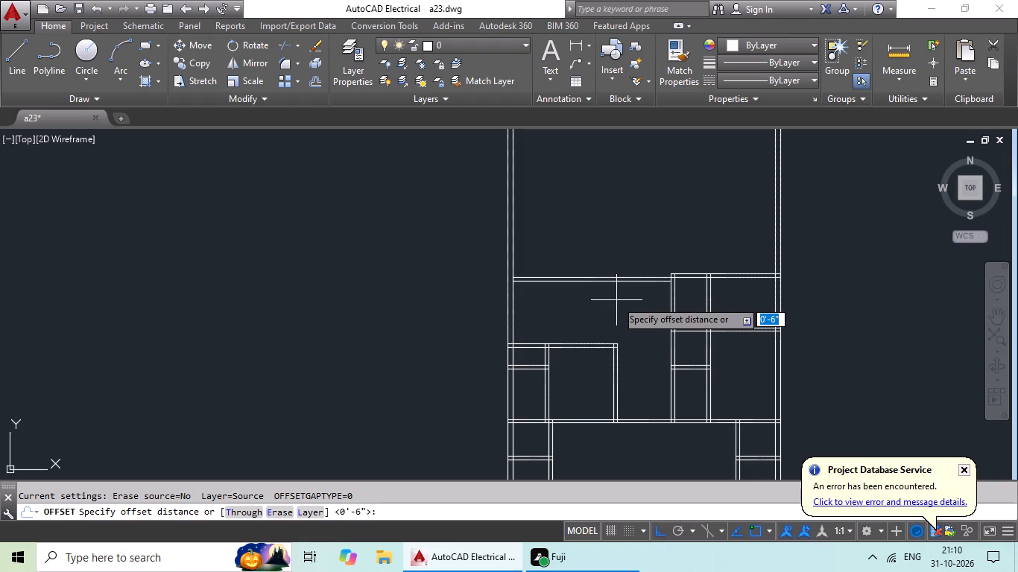
type("5'4\"")
key("Return")
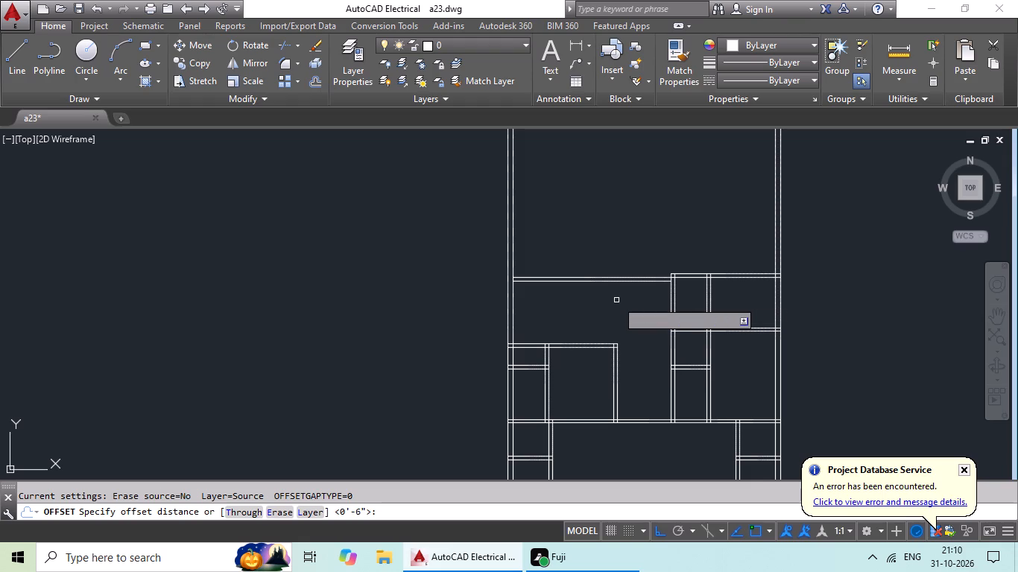
left_click_drag(513, 243, 519, 241)
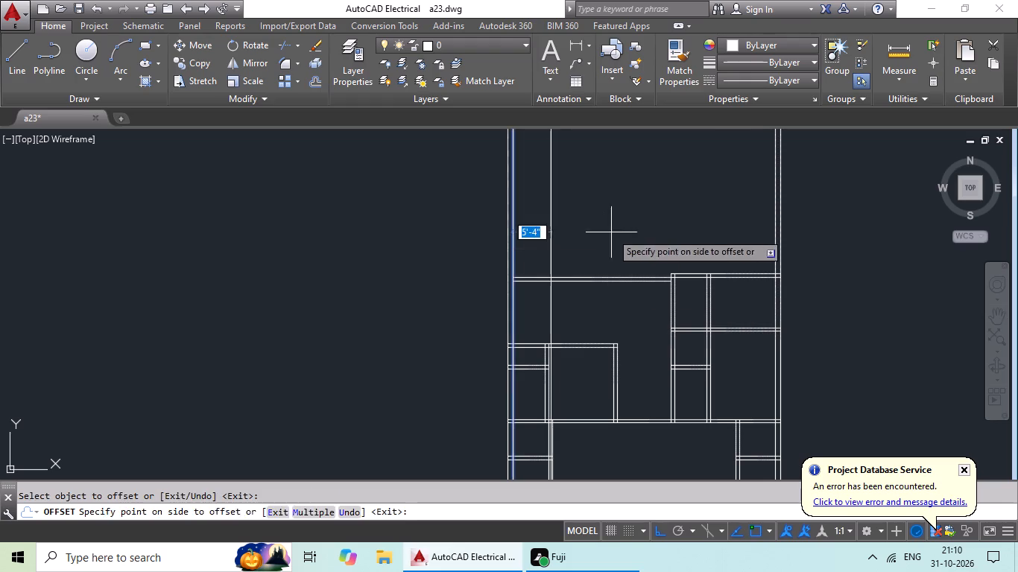
left_click(612, 232)
key("Escape")
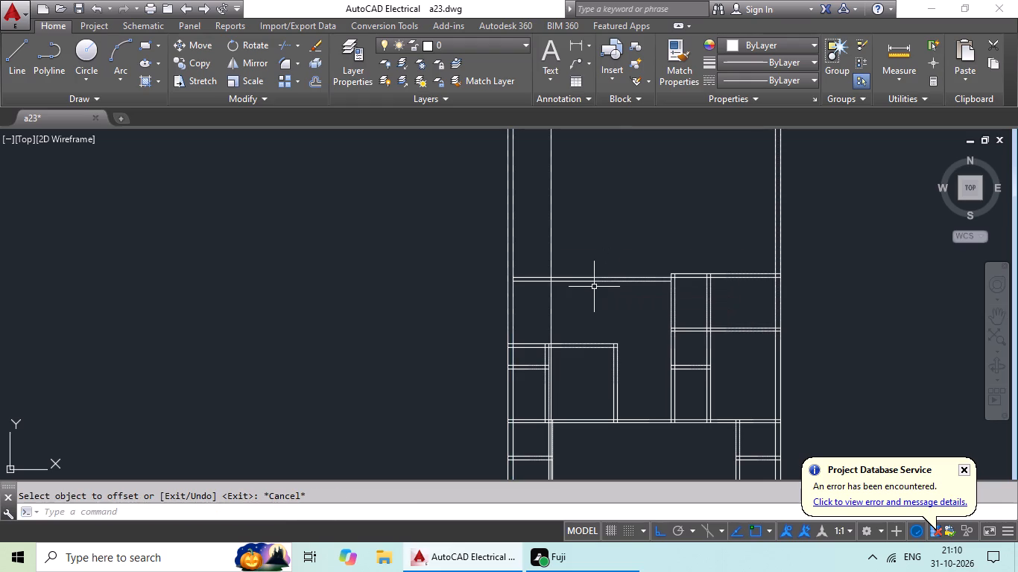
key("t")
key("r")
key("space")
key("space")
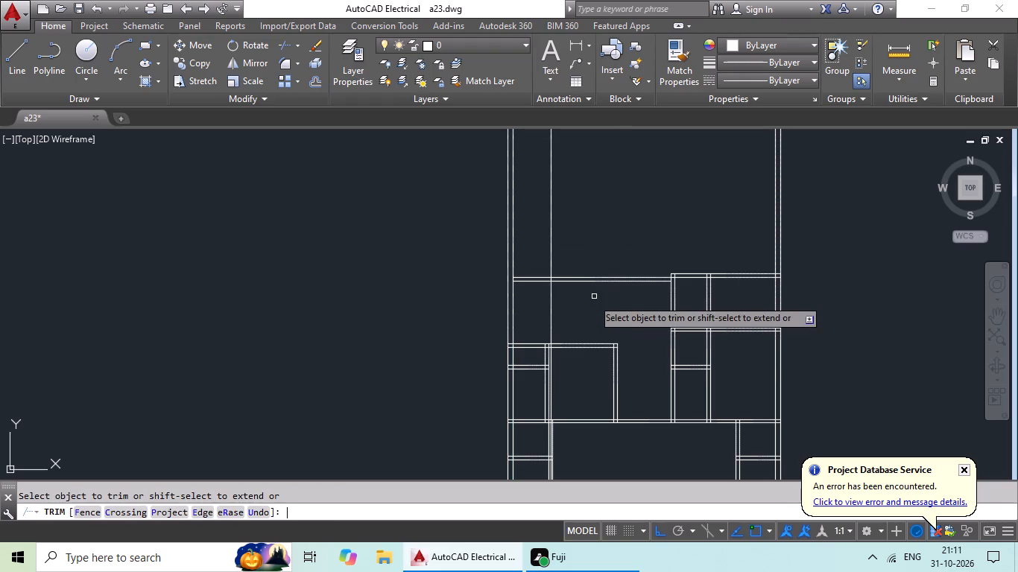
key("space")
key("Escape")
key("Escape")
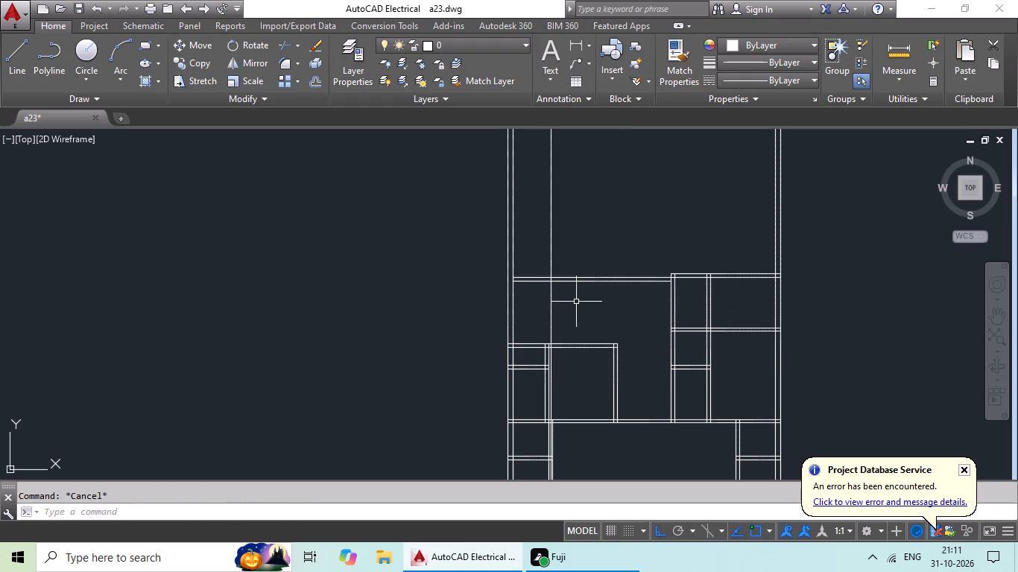
Trim the new vertical line where it crosses the 6" horizontal wall and erase its remaining part below that wall.
type("tr")
key("space")
key("space")
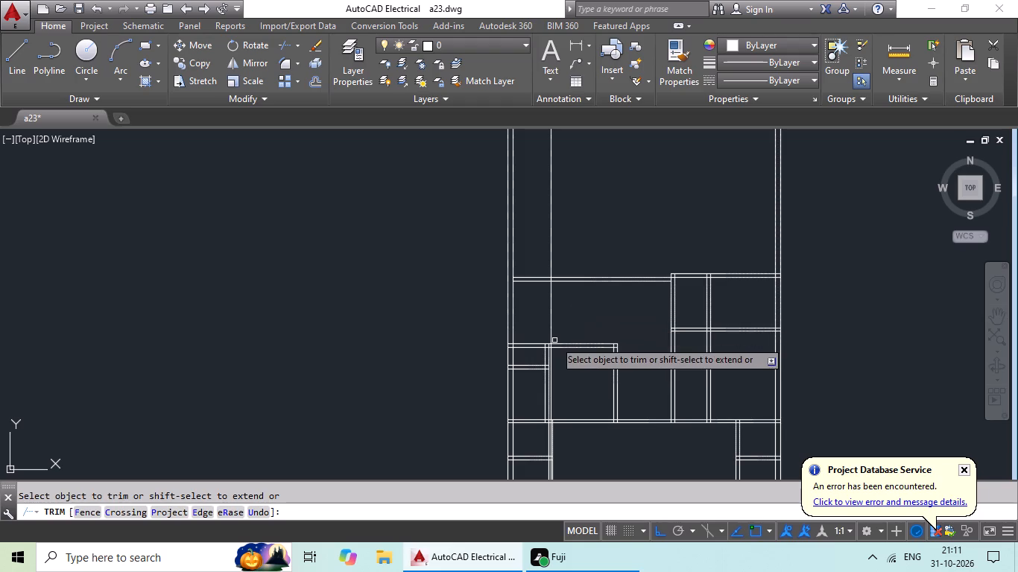
scroll(543, 270, "up", 4)
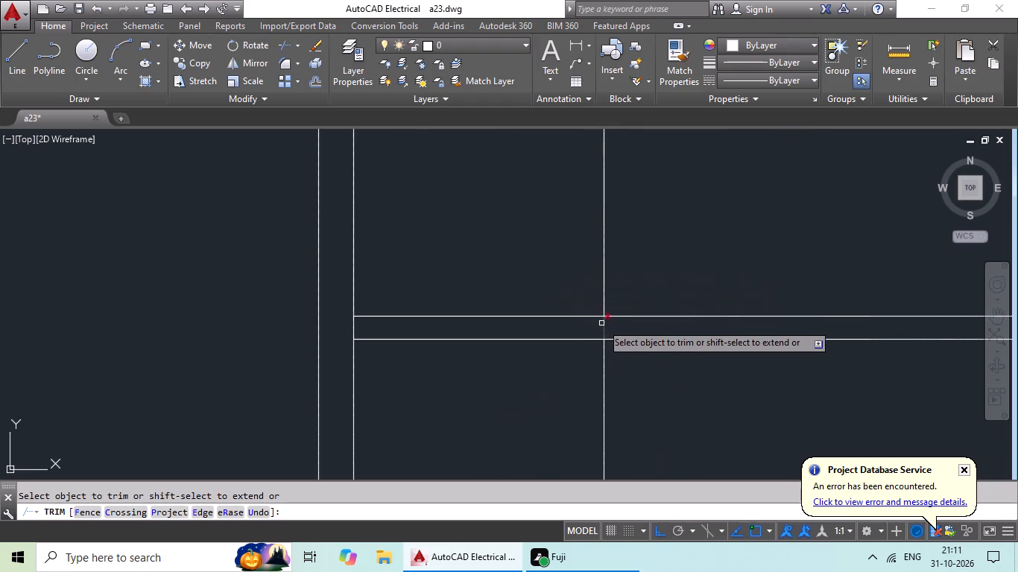
left_click(603, 325)
scroll(648, 351, "down", 2)
middle_click_drag(660, 363, 661, 292)
key("Escape")
left_click_drag(720, 325, 573, 365)
key("Delete")
scroll(584, 365, "down", 3)
middle_click_drag(616, 357, 537, 390)
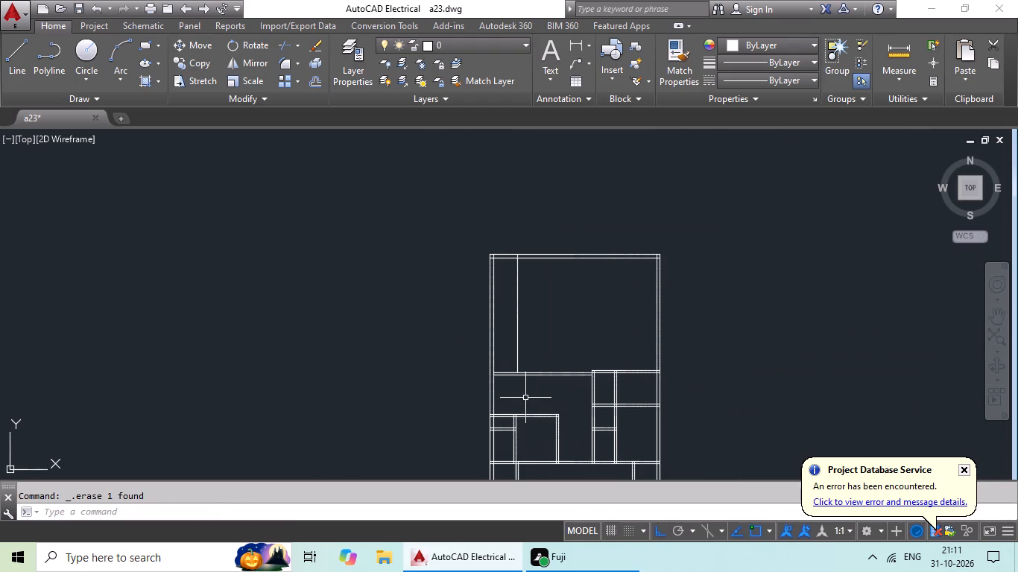
key("Escape")
Offset the vertical partition line of the top room 6" to the right.
key("o")
key("Return")
key("6")
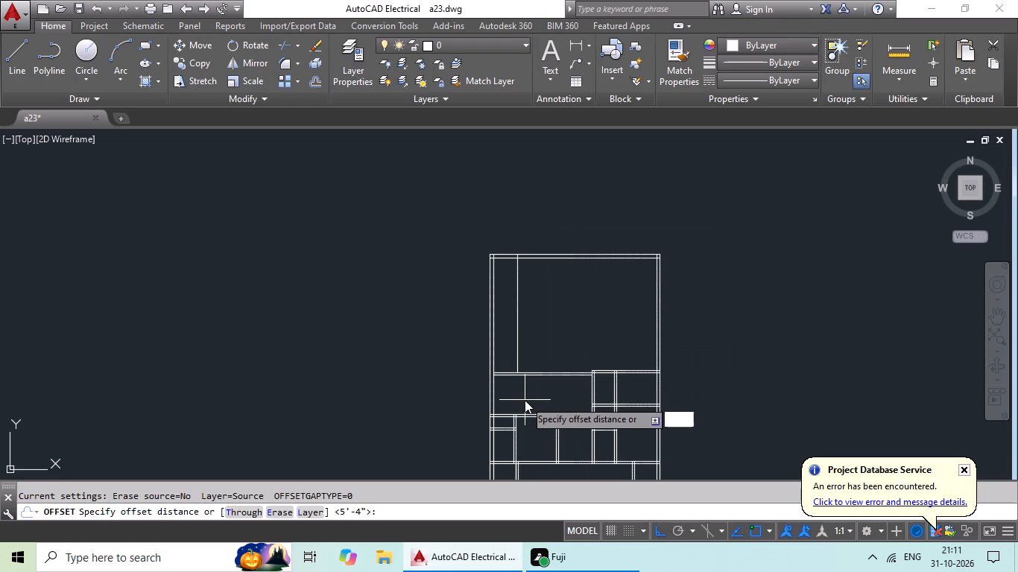
key("shift+quotedbl")
key("Return")
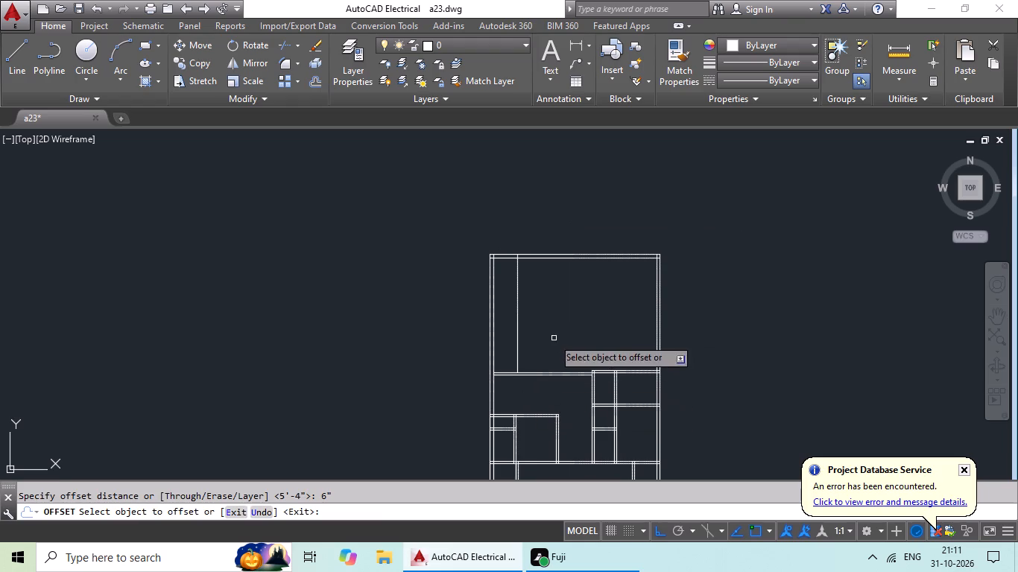
left_click_drag(516, 346, 531, 343)
left_click(587, 338)
key("Escape")
key("Escape")
key("Escape")
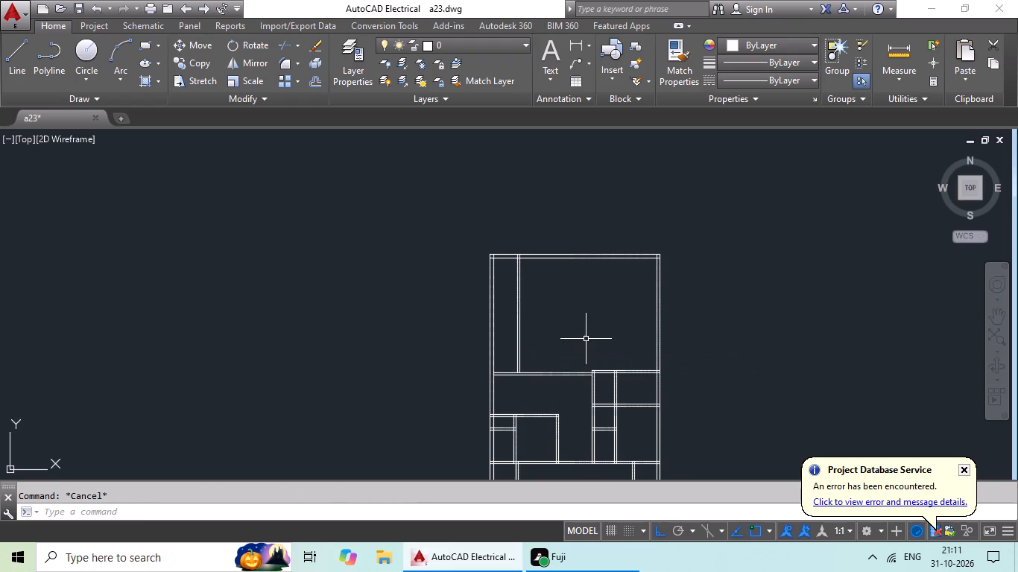
Offset the upper line of the horizontal wall below the top room 6'9" upward.
key("o")
key("Return")
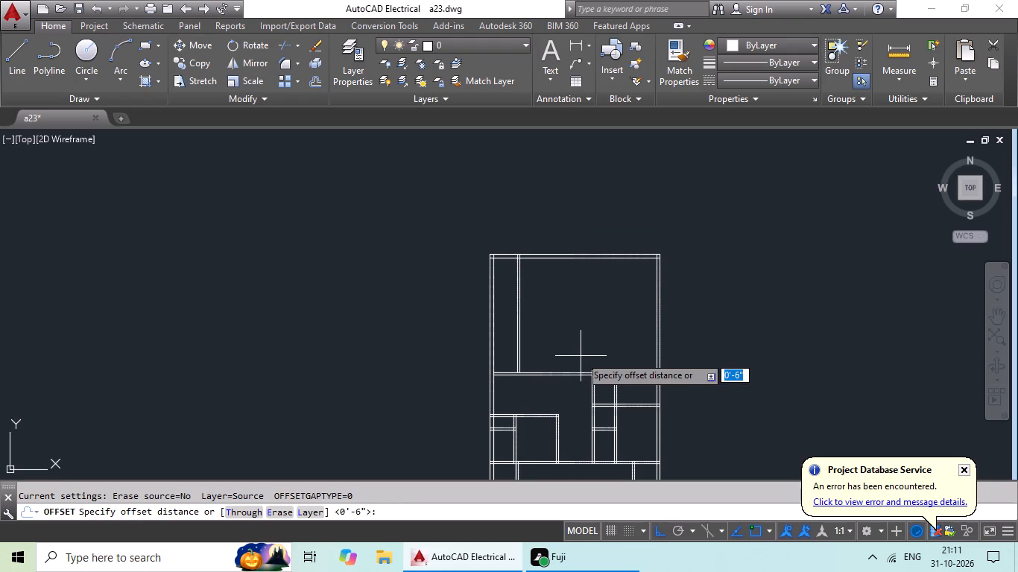
type("6'9")
key("shift+quotedbl")
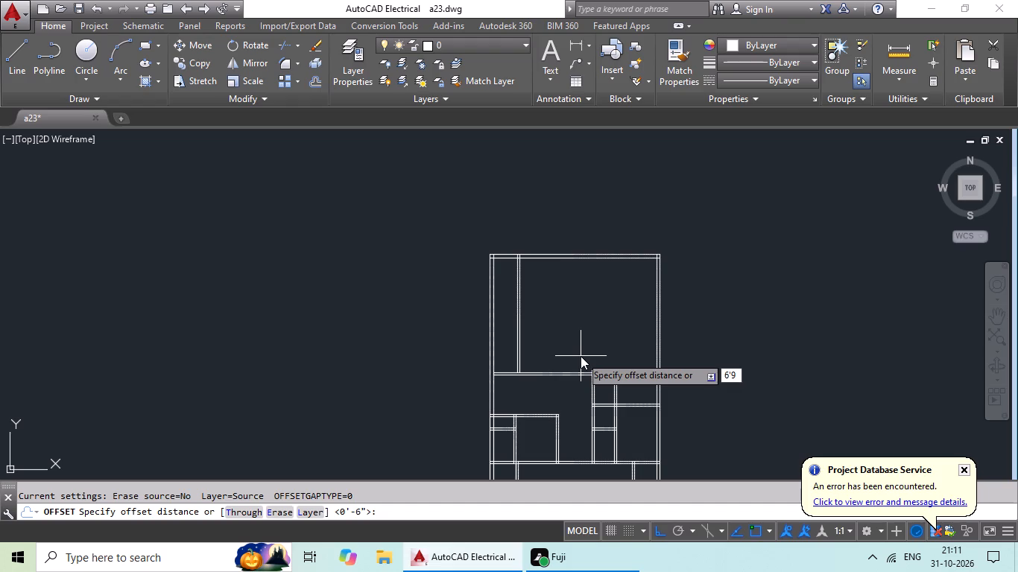
key("Return")
scroll(513, 371, "up", 3)
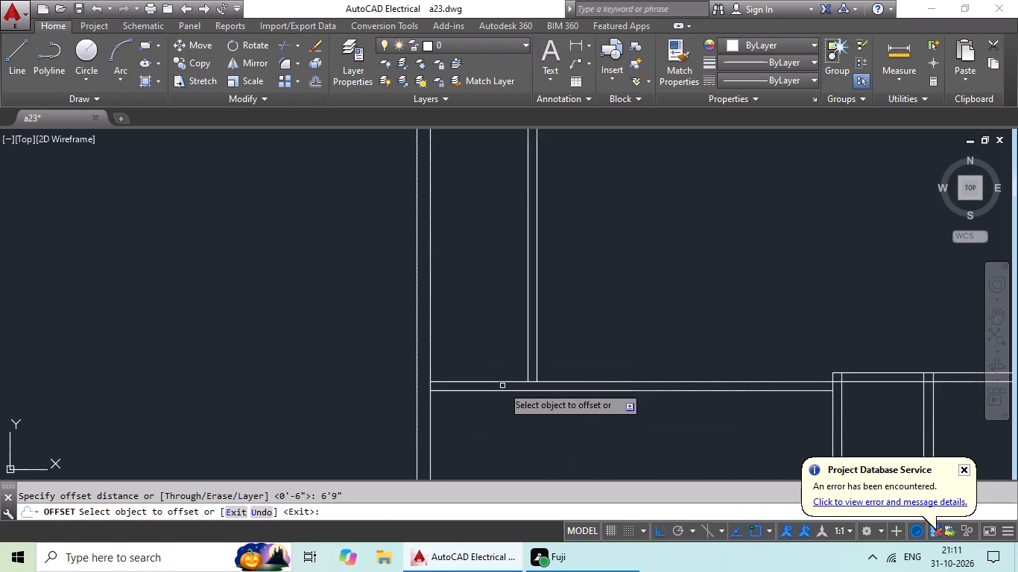
left_click(506, 381)
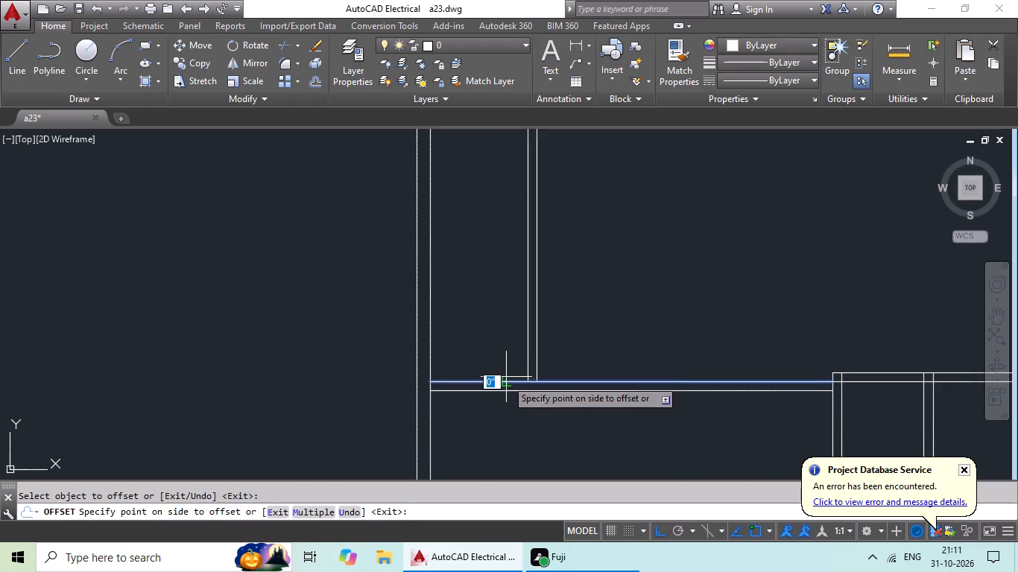
left_click(506, 360)
scroll(516, 355, "down", 1)
middle_click_drag(520, 348, 506, 390)
scroll(519, 372, "down", 1)
key("Escape")
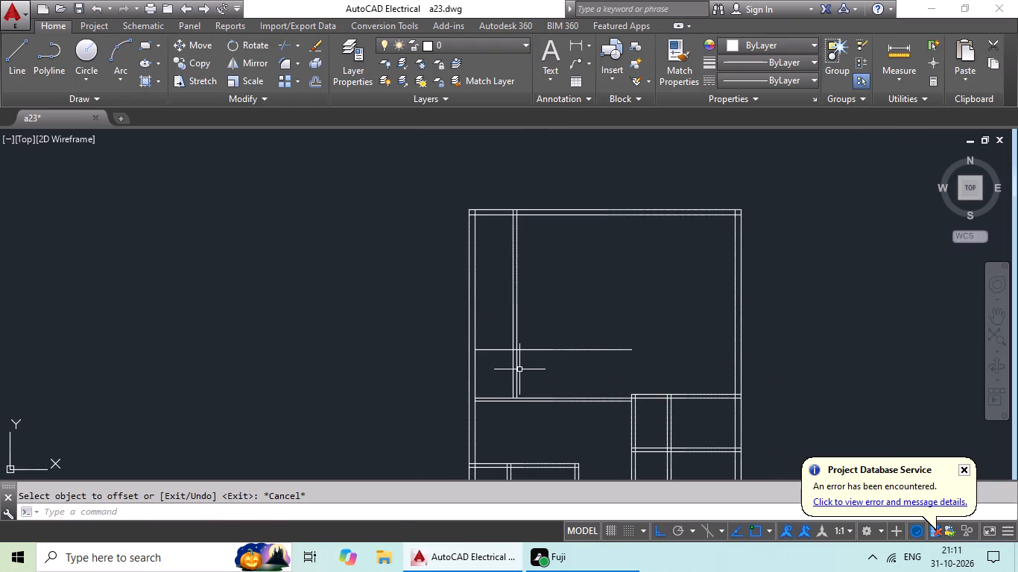
Offset the new horizontal line in the top room 6" upward to form a wall.
key("o")
key("Return")
type("6\"")
key("Return")
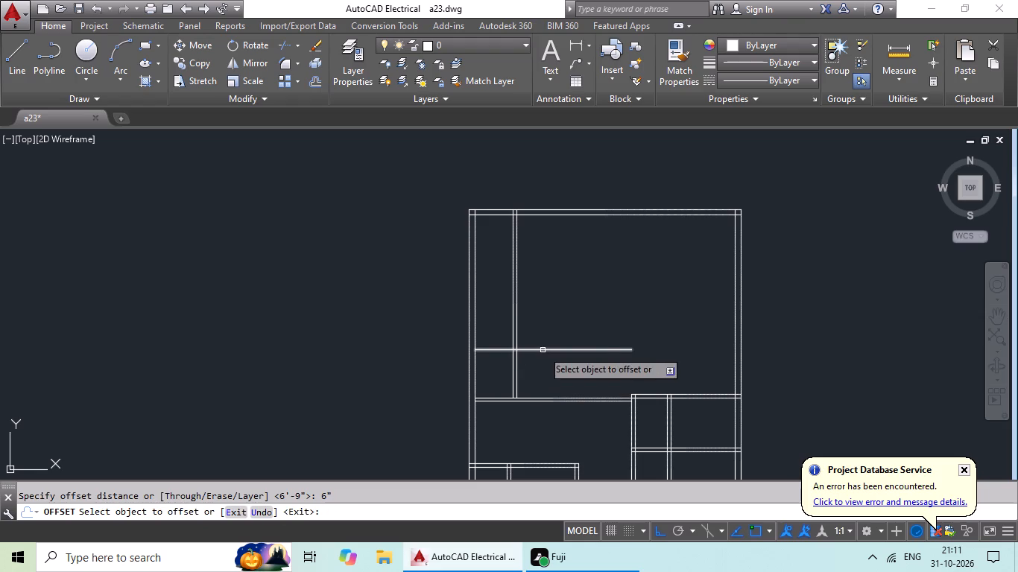
left_click(543, 350)
left_click(550, 339)
key("Escape")
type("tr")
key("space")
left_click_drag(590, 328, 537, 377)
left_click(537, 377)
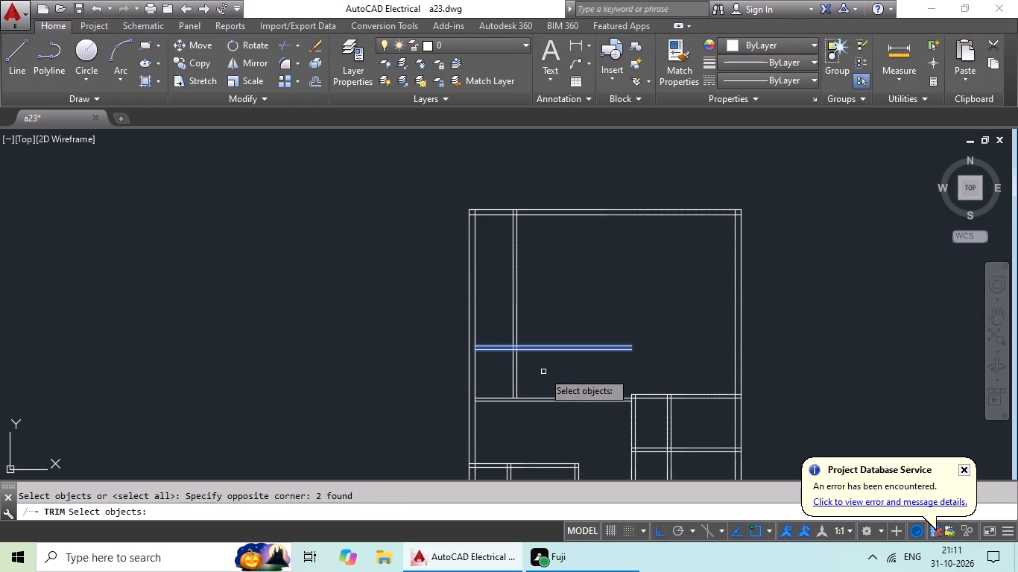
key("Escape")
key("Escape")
Trim both lines of the new horizontal wall where they extend right of the vertical partition.
type("tr")
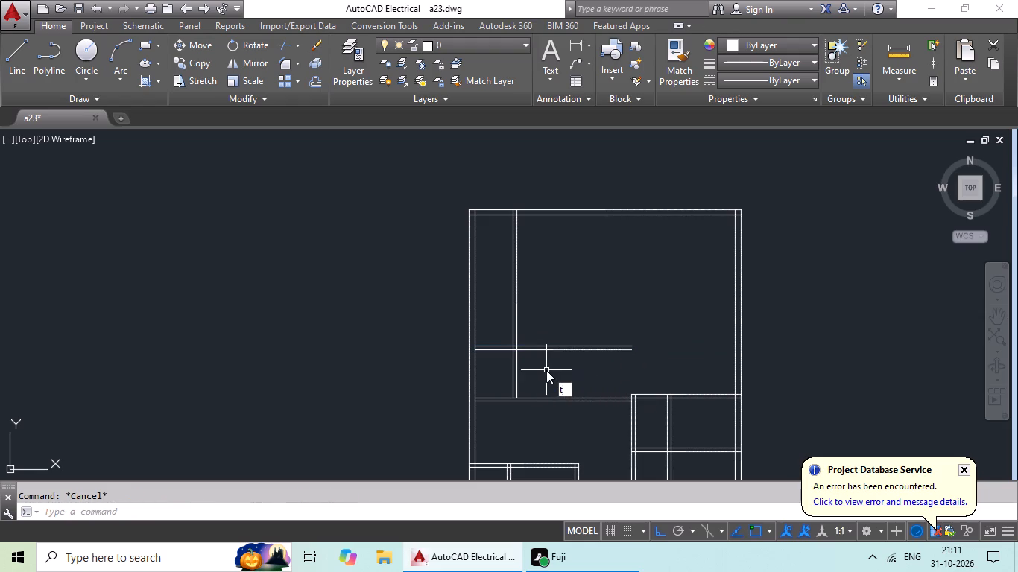
key("space")
key("space")
left_click_drag(590, 326, 556, 375)
left_click(556, 375)
middle_click_drag(617, 328, 639, 366)
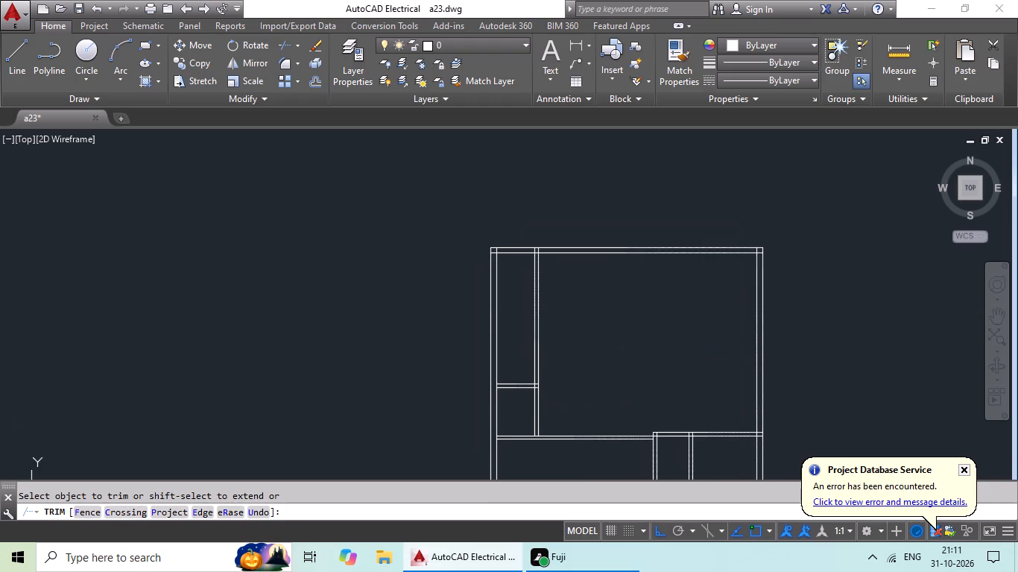
middle_click_drag(639, 366, 640, 367)
key("Escape")
key("Escape")
Offset the upper line of the short horizontal partition beside the left outer wall 5' upward.
key("o")
key("Return")
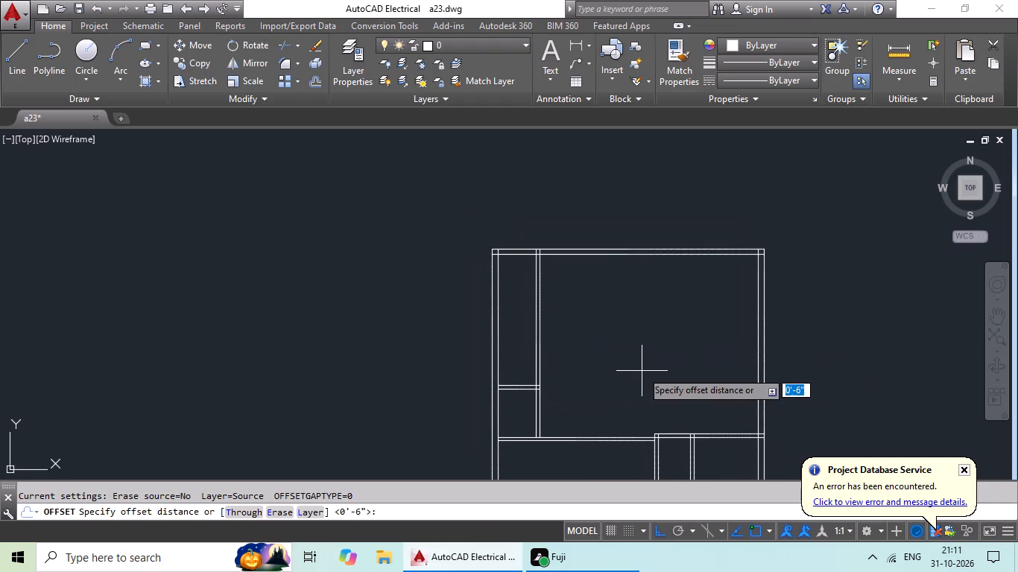
type("5'")
key("Return")
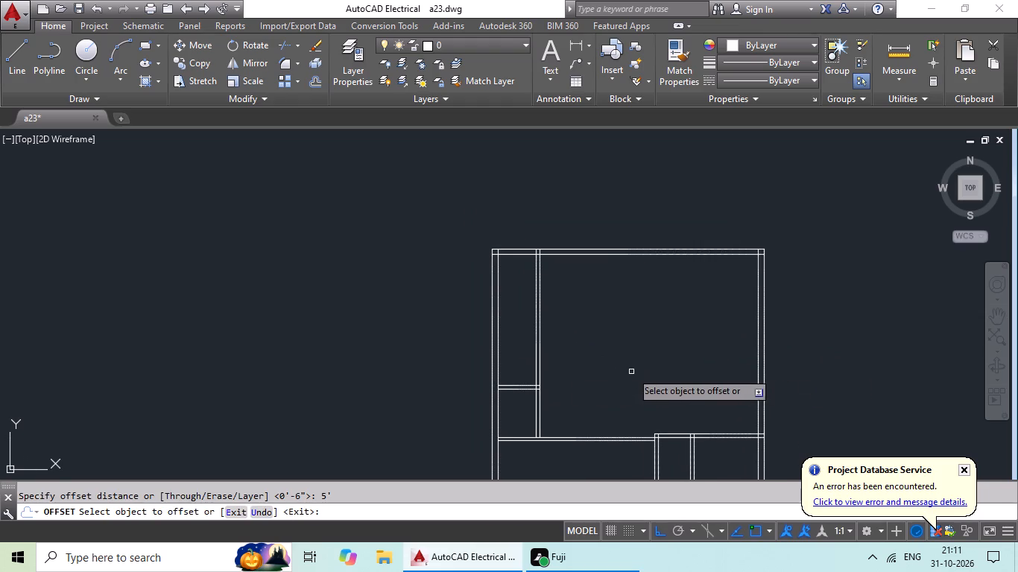
scroll(524, 383, "up", 3)
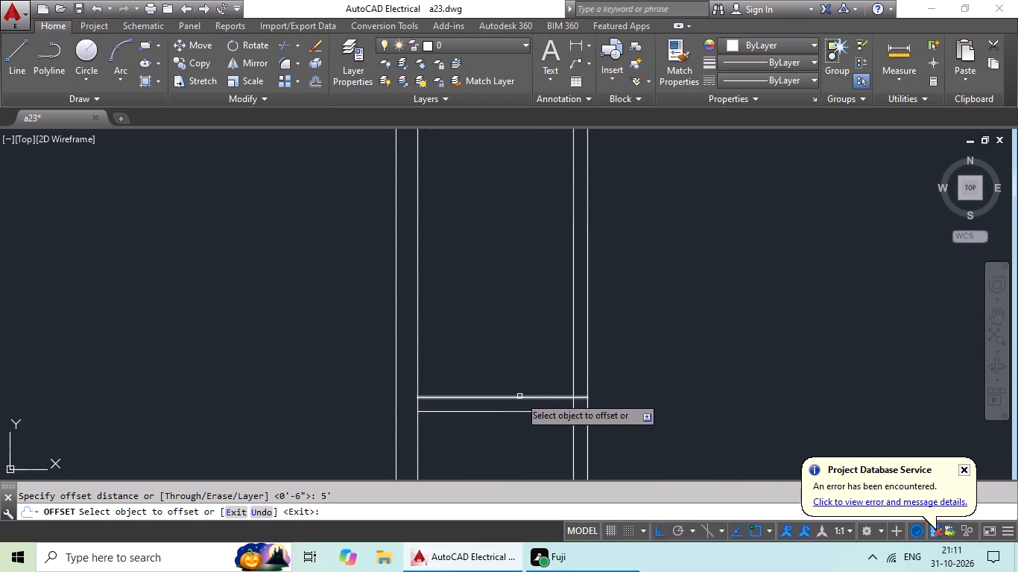
left_click_drag(519, 396, 530, 379)
left_click(531, 368)
middle_click(539, 349)
key("Escape")
key("Escape")
key("Escape")
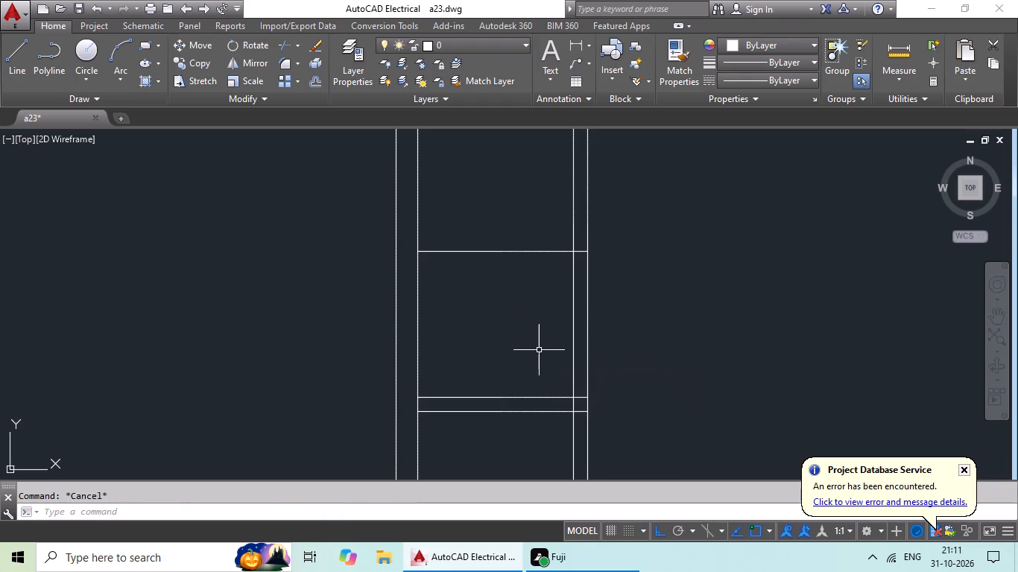
Offset the new short horizontal line 6" upward to form the next partition.
key("o")
key("Return")
type("6\"")
key("Return")
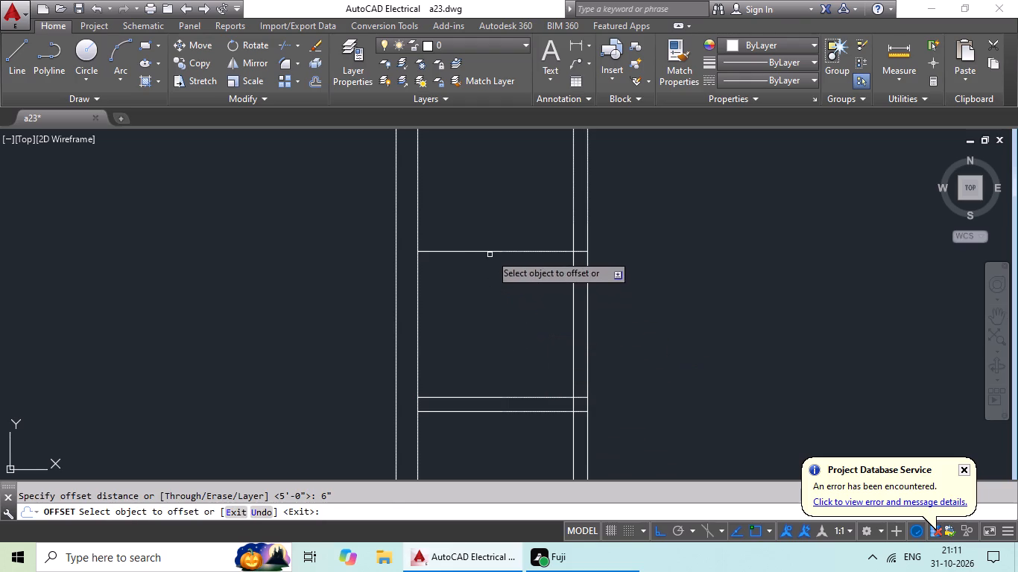
left_click_drag(491, 251, 504, 220)
left_click_drag(508, 209, 510, 221)
scroll(537, 279, "down", 2)
middle_click_drag(521, 310, 477, 372)
key("Escape")
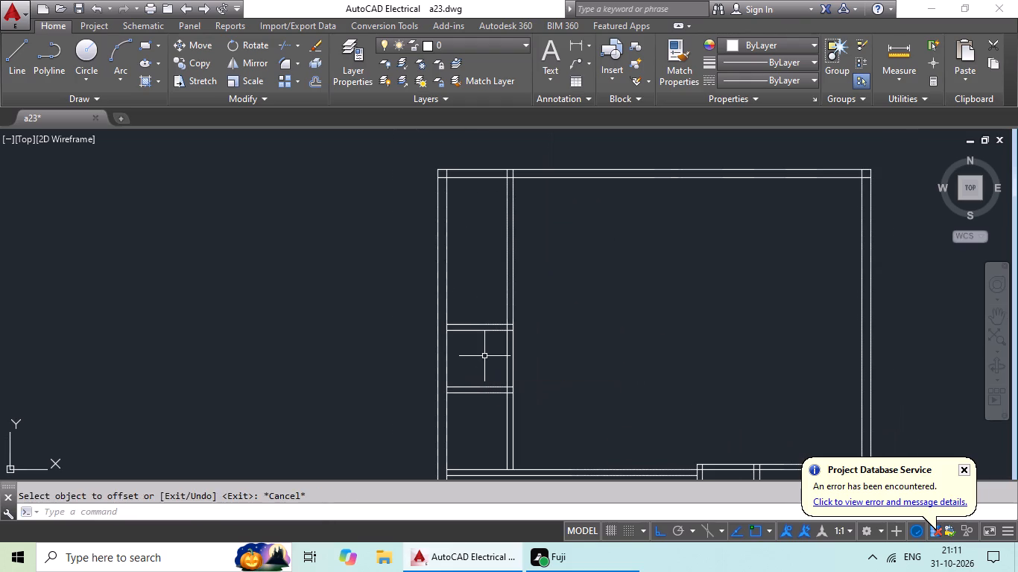
key("Escape")
Trim both lines of the vertical partition between the upper short partition and the top outer wall.
key("t")
key("r")
key("space")
key("space")
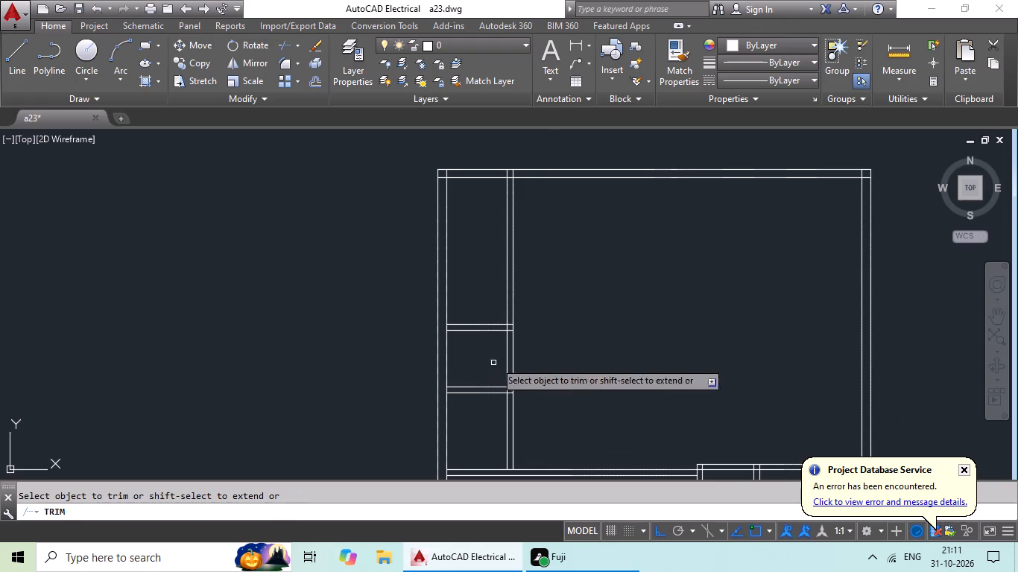
left_click_drag(553, 252, 476, 289)
left_click(476, 289)
scroll(526, 273, "down", 2)
key("Escape")
key("Escape")
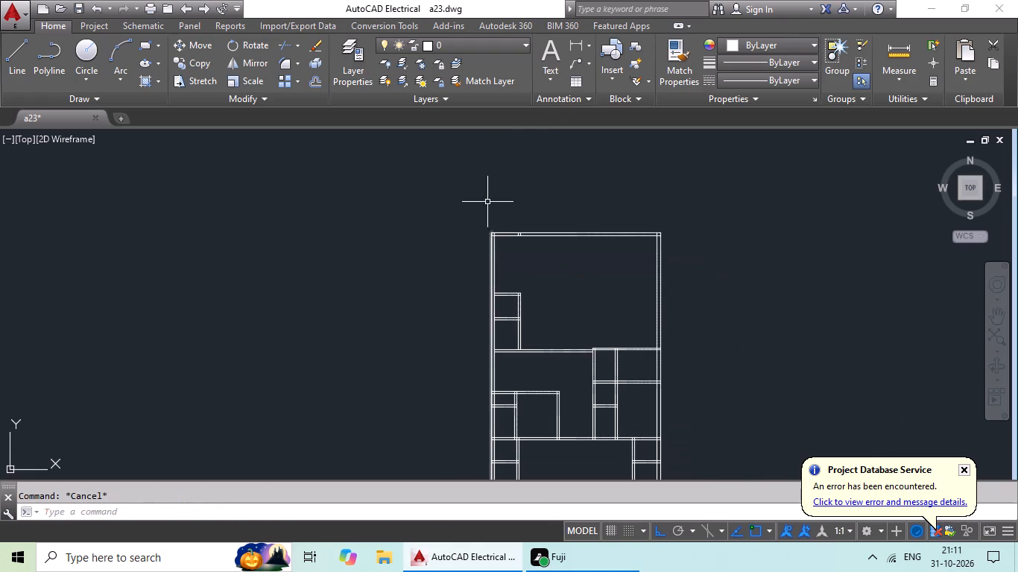
Measure the vertical distance from the top outer wall's inner face to the upper short partition with a trial linear dimension.
left_click(575, 38)
scroll(530, 229, "up", 3)
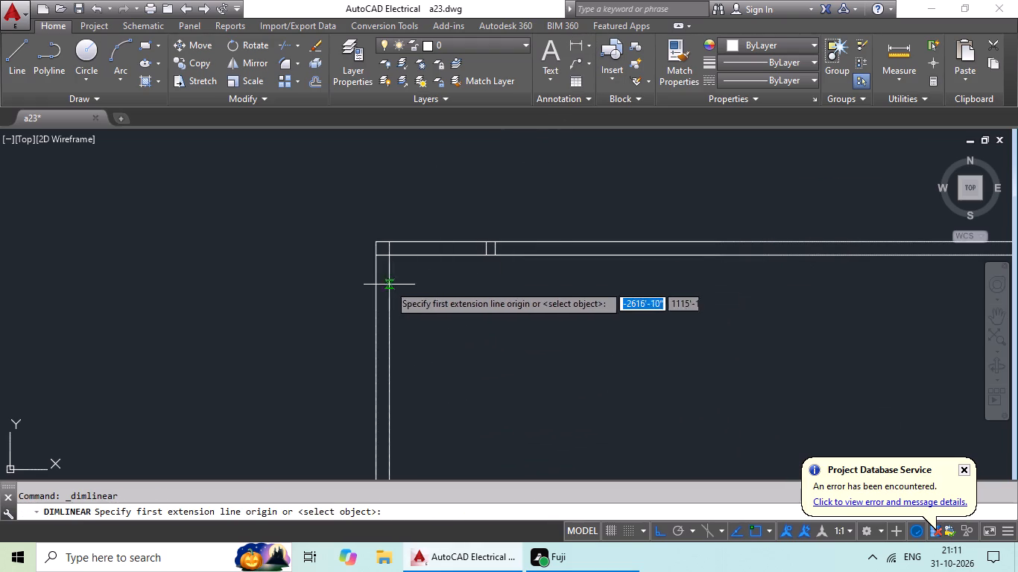
left_click_drag(393, 255, 393, 265)
middle_click_drag(429, 349, 473, 127)
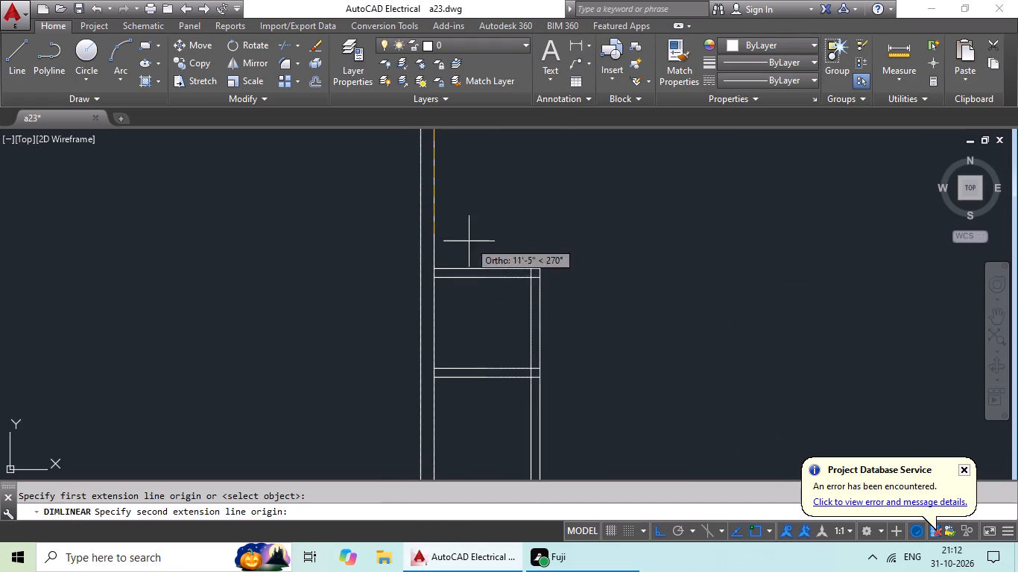
left_click(434, 270)
scroll(291, 268, "down", 1)
middle_click_drag(295, 279, 282, 340)
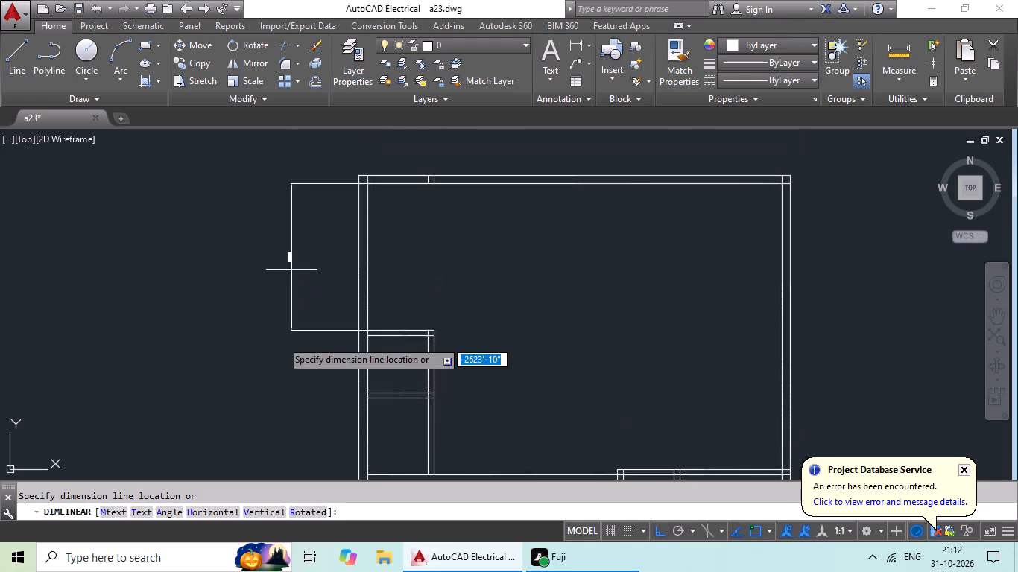
scroll(282, 340, "up", 2)
middle_click_drag(281, 343, 251, 430)
scroll(250, 417, "down", 2)
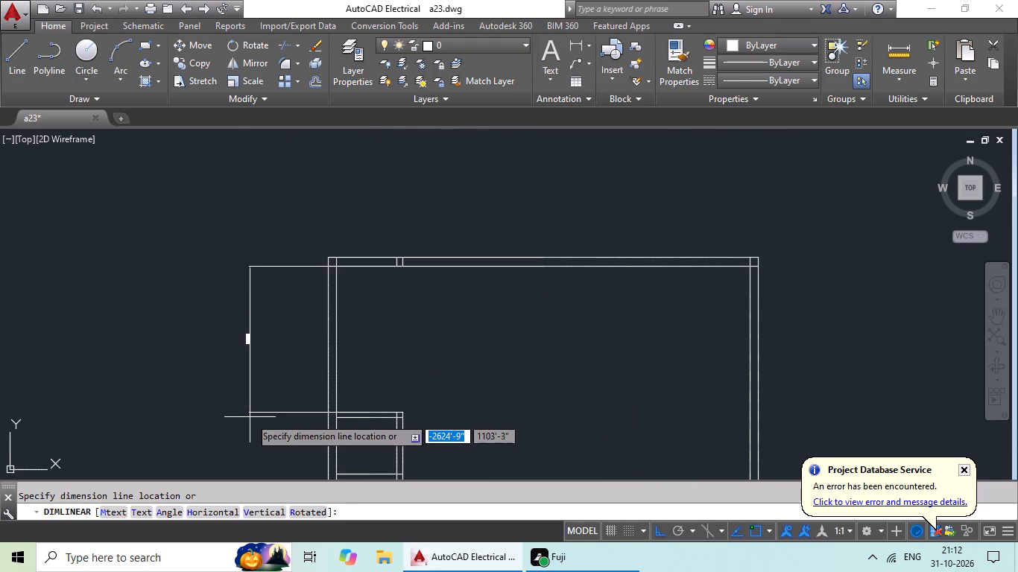
key("Escape")
Extend both lines of the upper short horizontal partition across the plan to the right outer wall's outer face.
scroll(402, 390, "down", 1)
middle_click_drag(402, 389, 443, 329)
scroll(472, 337, "up", 1)
middle_click_drag(477, 331, 425, 339)
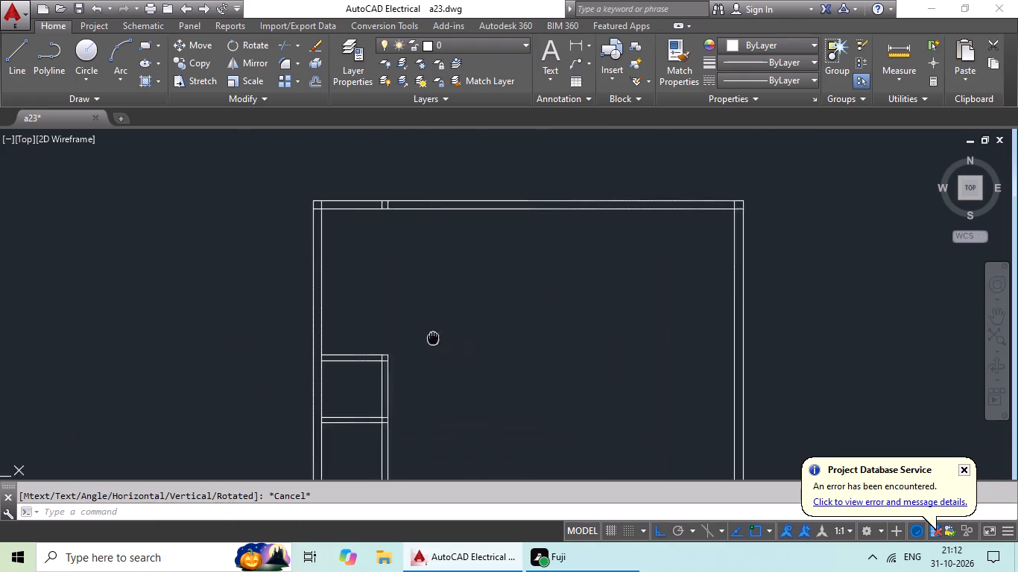
middle_click_drag(425, 339, 419, 337)
key("Escape")
key("Escape")
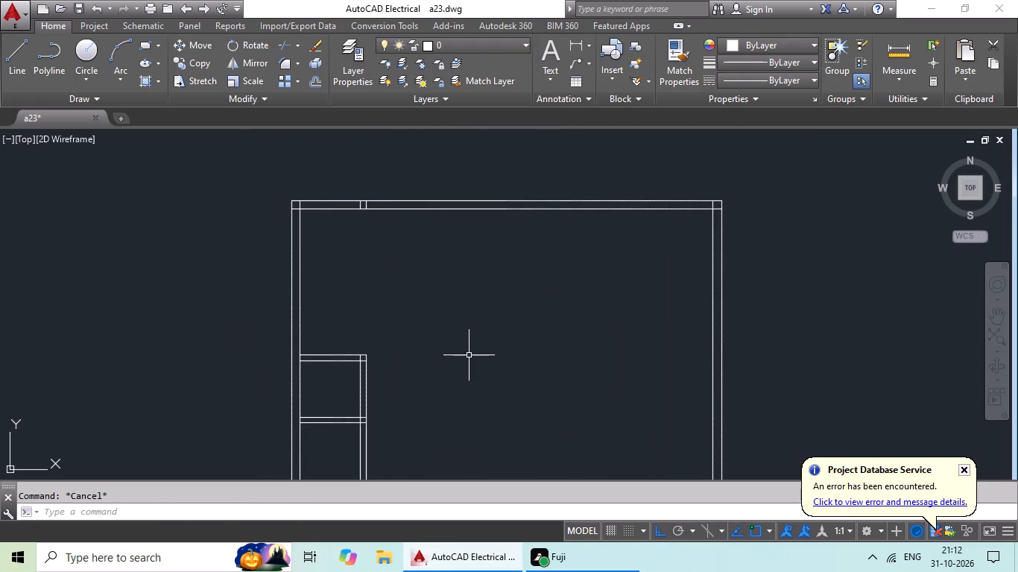
key("e")
key("x")
key("space")
key("space")
left_click(341, 355)
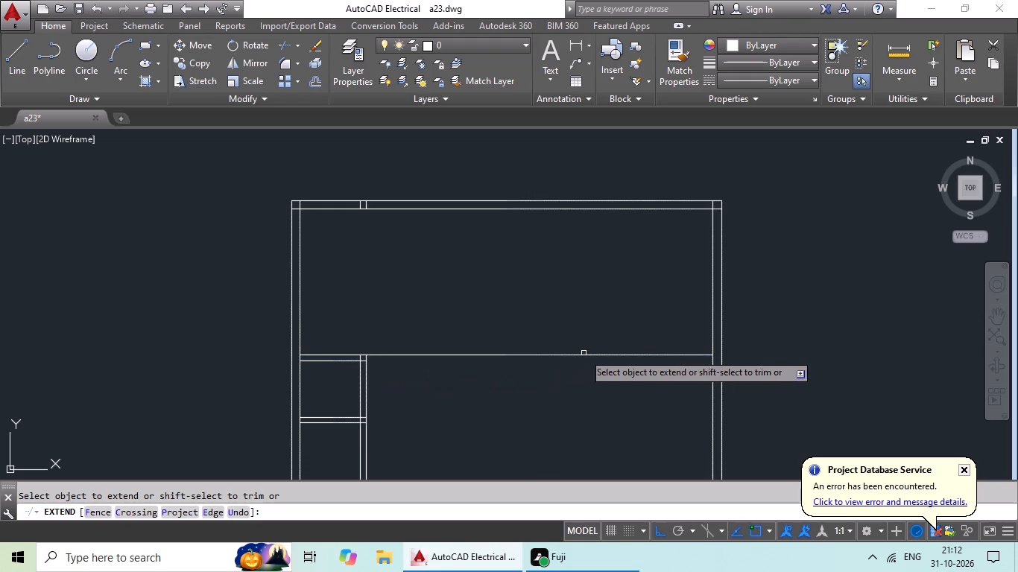
left_click(608, 355)
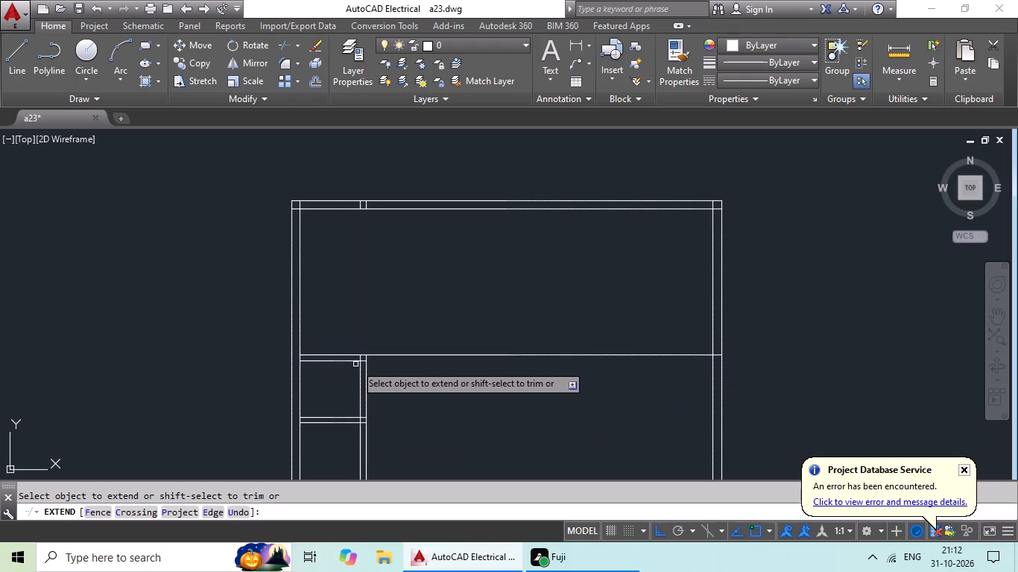
left_click(349, 362)
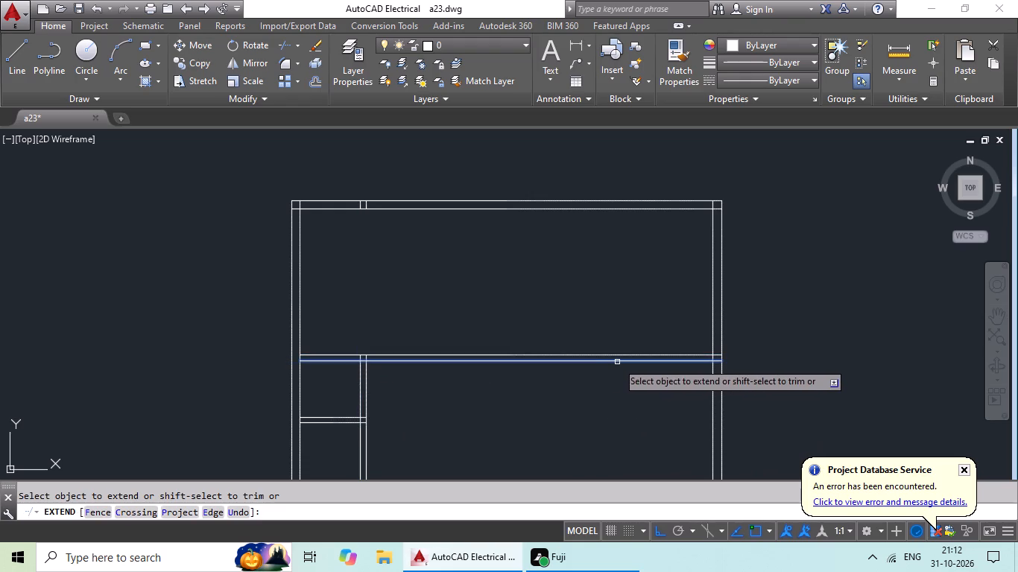
left_click(617, 362)
middle_click_drag(628, 413, 665, 265)
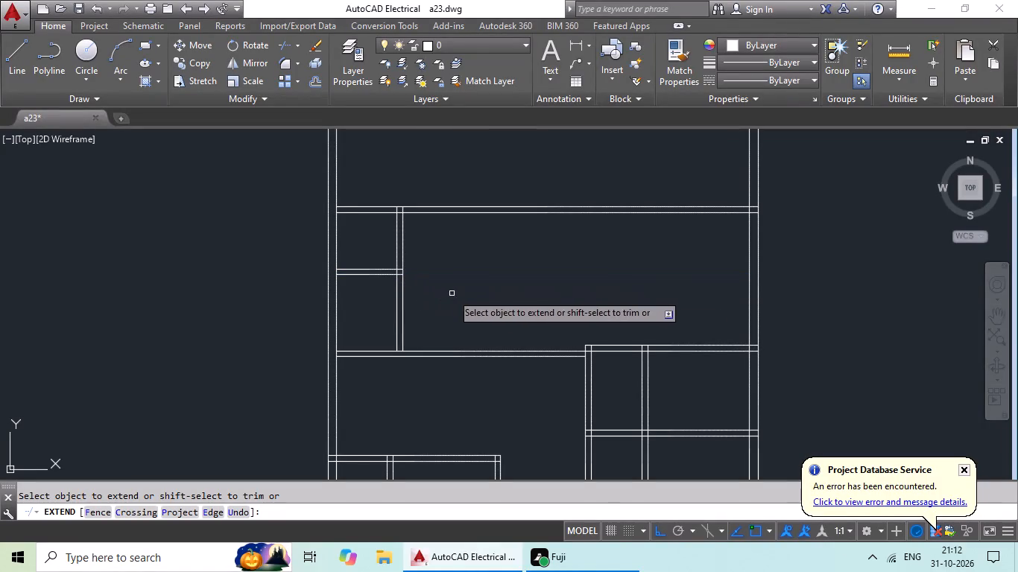
middle_click_drag(609, 279, 538, 311)
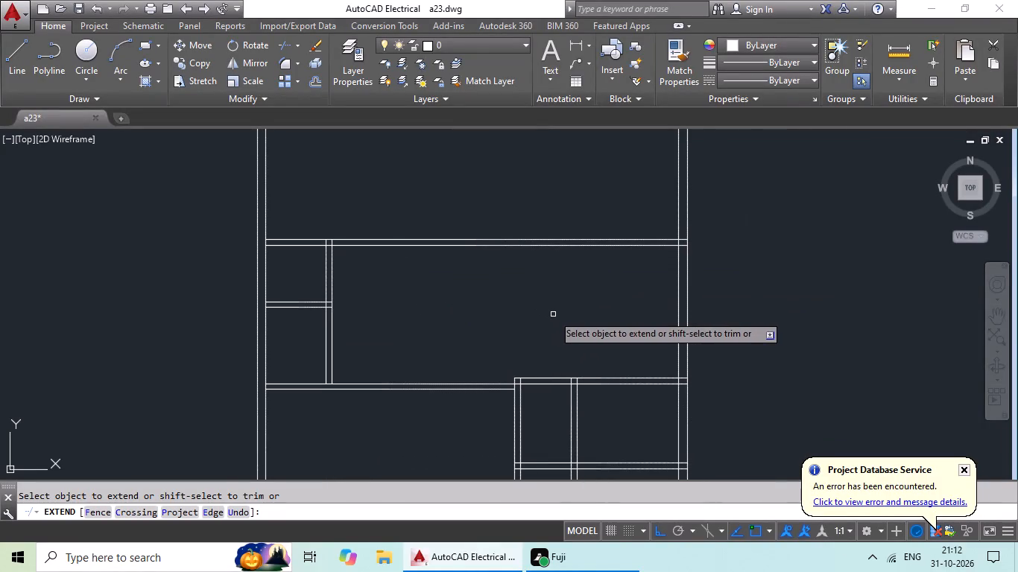
key("Escape")
key("Escape")
key("Escape")
key("Escape")
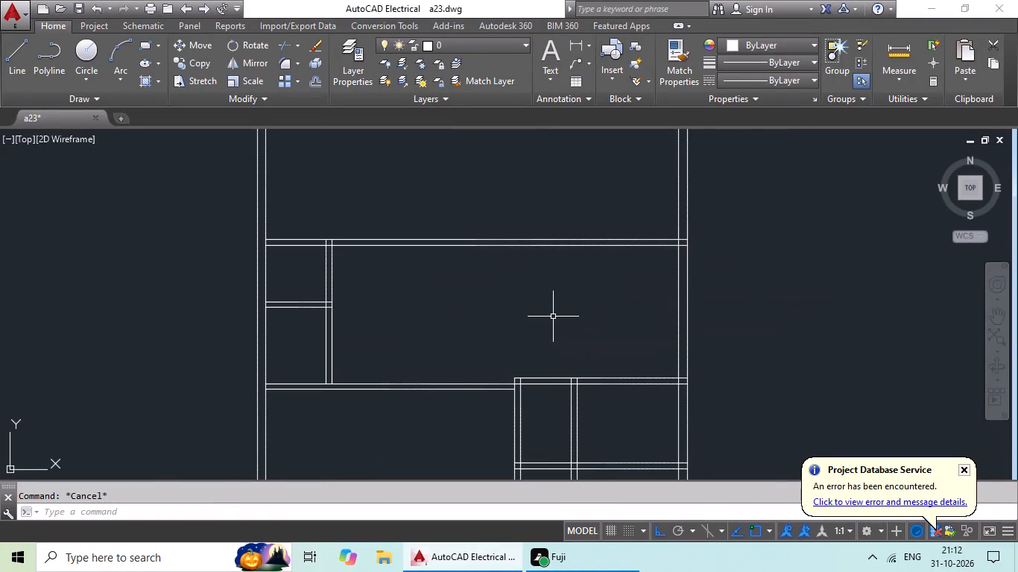
Offset the inner line of the right outer wall 5' to the left, into the plan.
key("o")
key("Return")
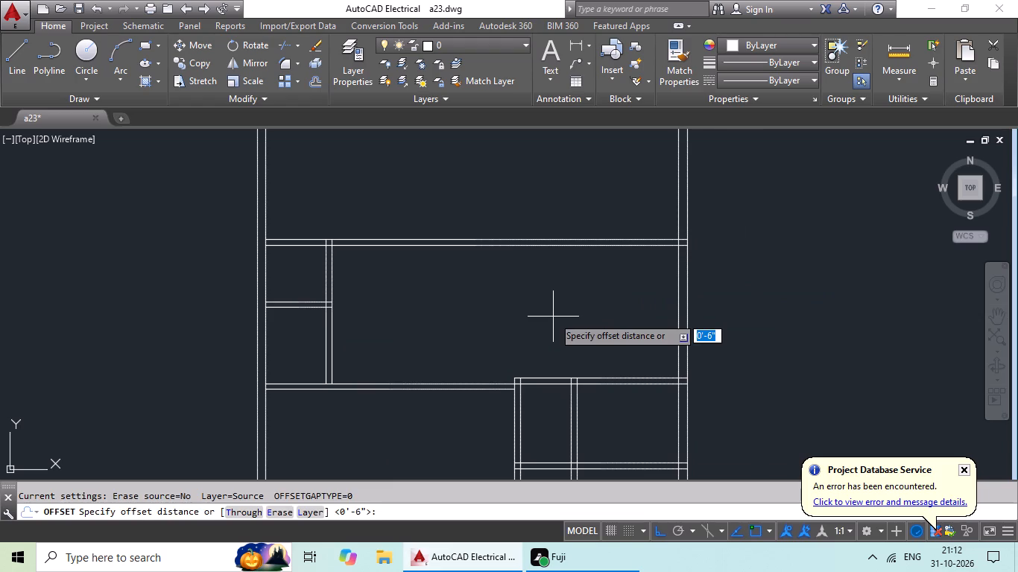
type("5'")
key("Return")
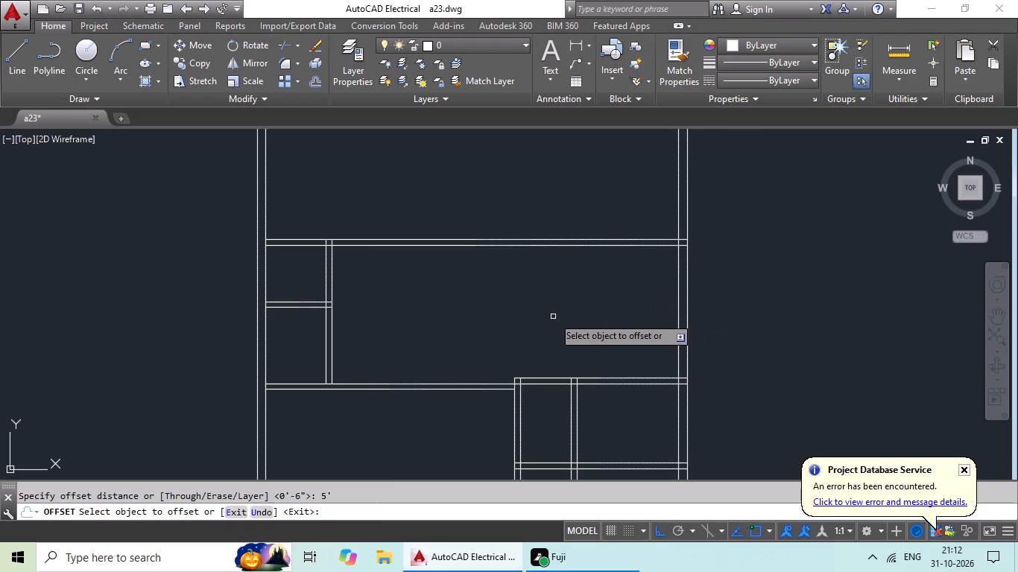
left_click_drag(680, 287, 652, 296)
left_click(542, 304)
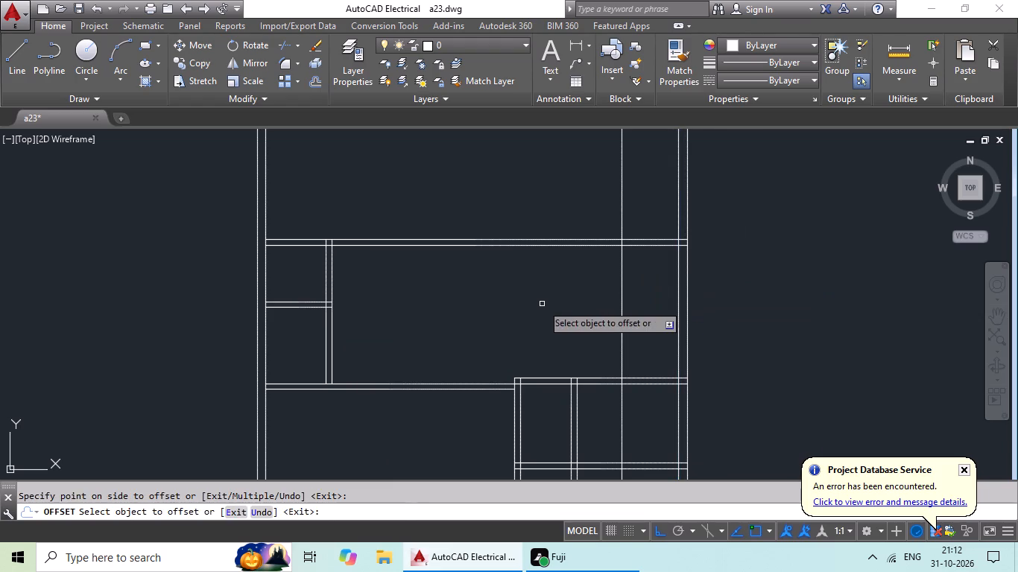
key("Escape")
key("Escape")
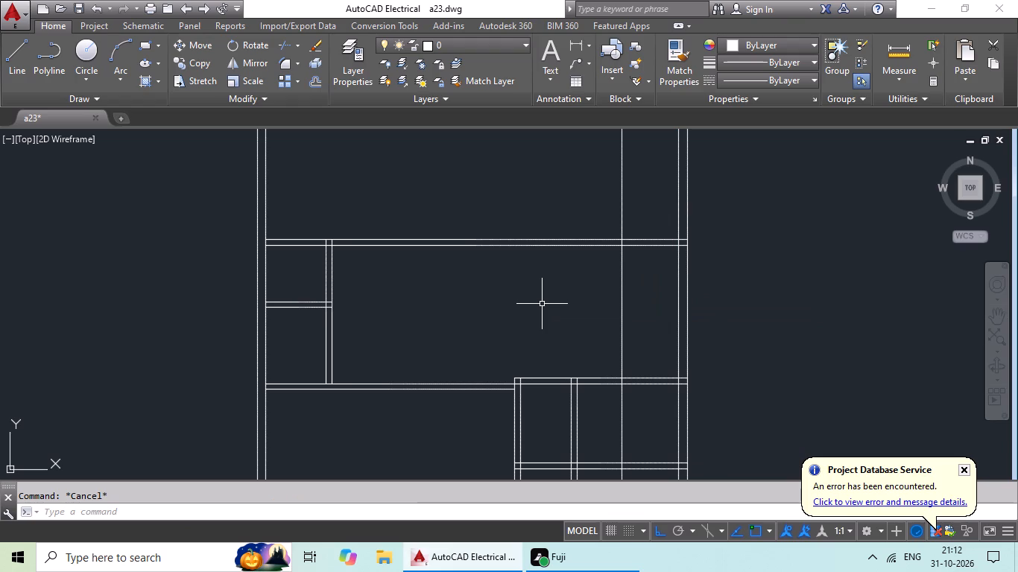
Trim the new vertical line at the upper-right room block's top wall and delete its remaining part below that wall.
type("tre")
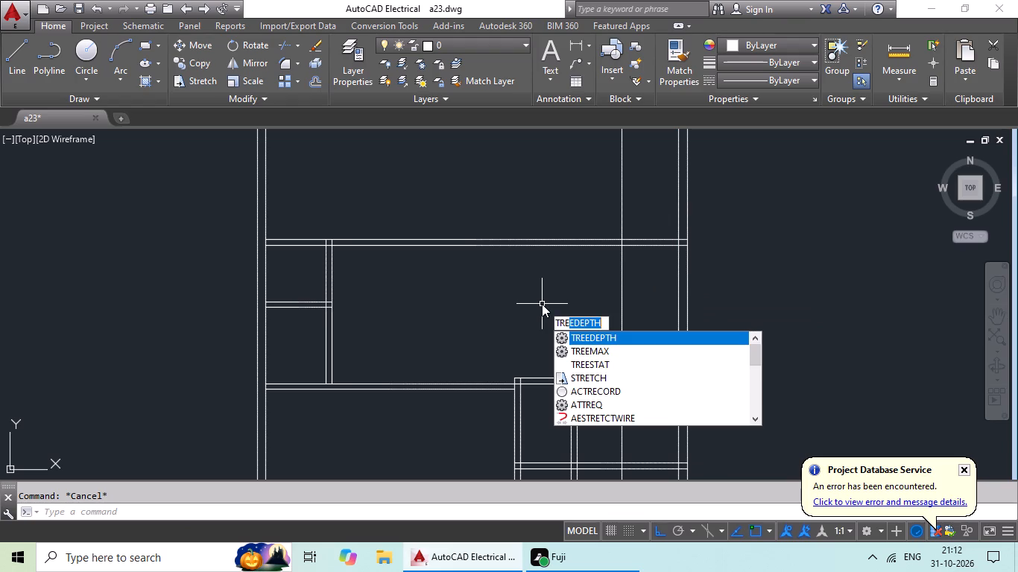
key("BackSpace")
key("BackSpace")
key("space")
key("space")
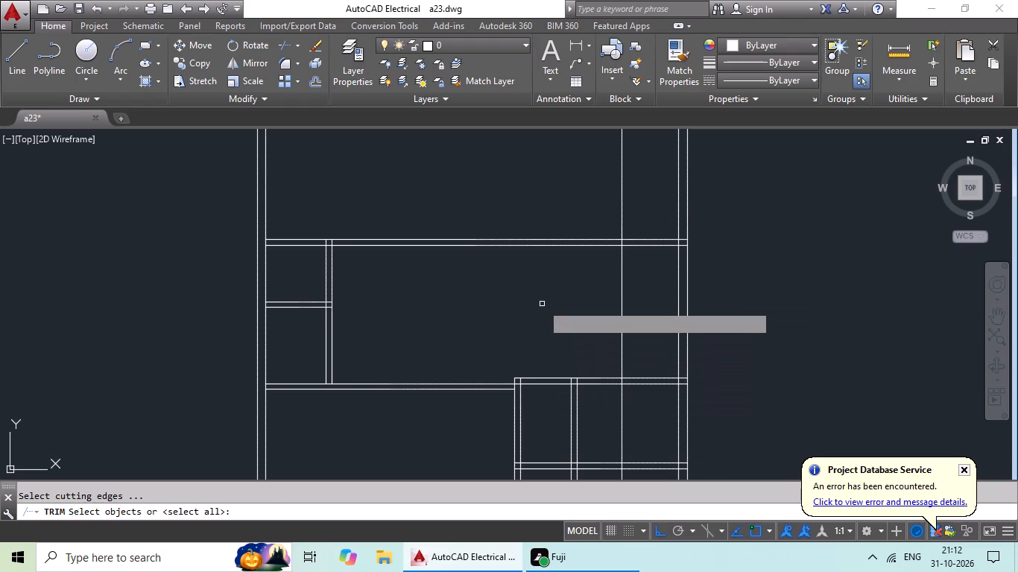
scroll(625, 383, "up", 3)
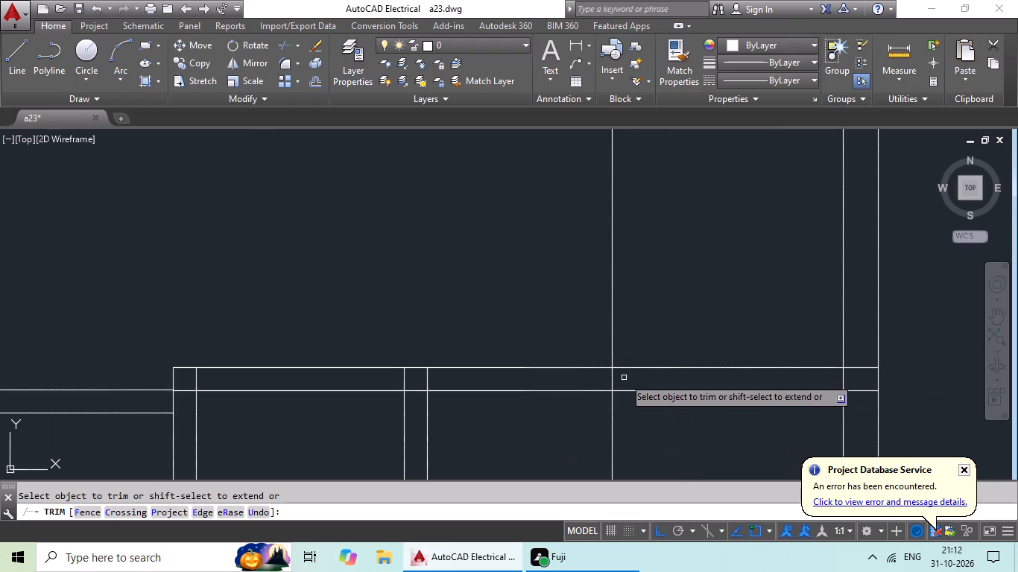
left_click(610, 383)
left_click(620, 376)
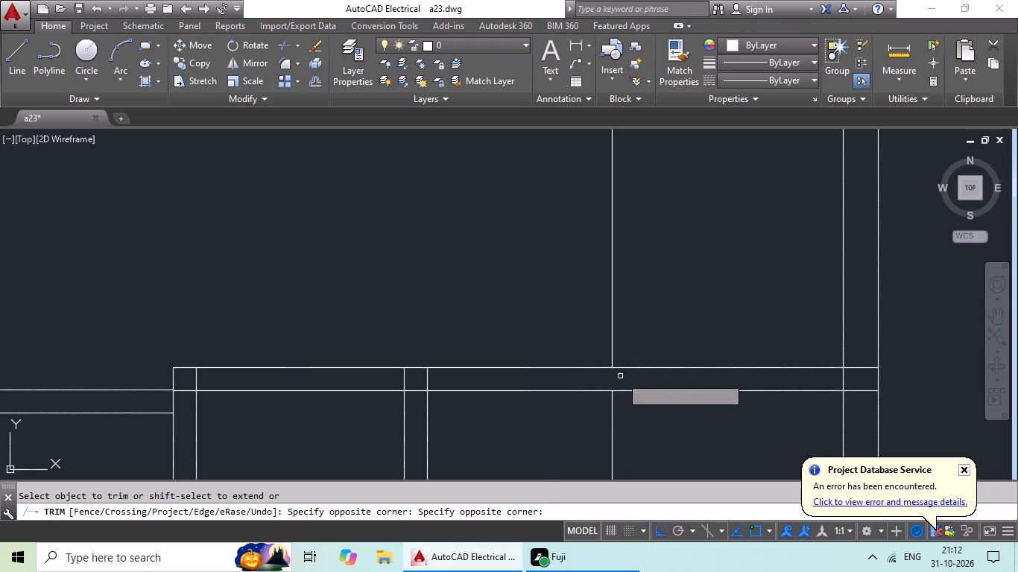
key("Escape")
left_click_drag(657, 407, 572, 421)
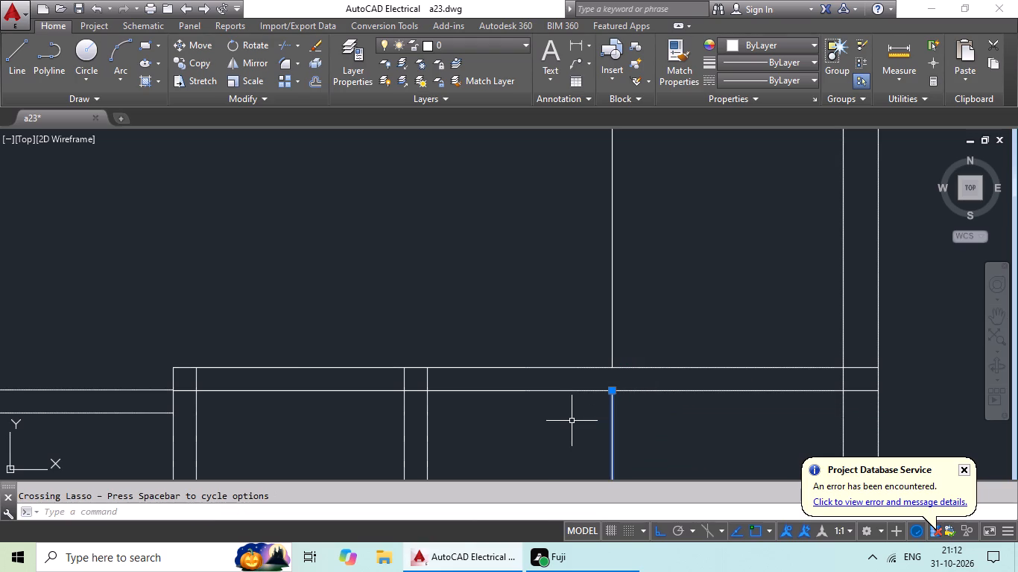
key("Delete")
scroll(599, 410, "down", 2)
middle_click_drag(626, 298, 604, 363)
key("Escape")
key("Escape")
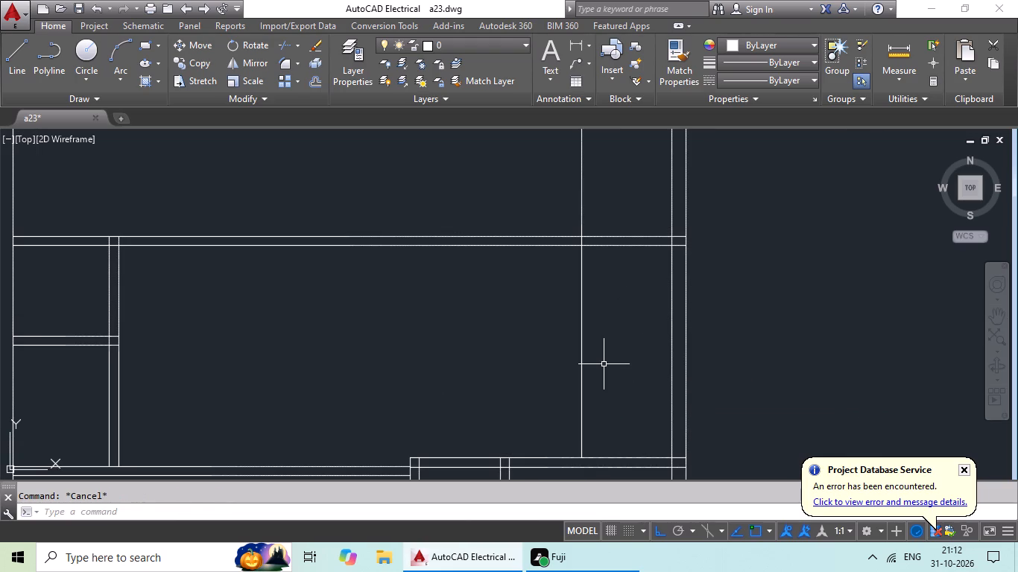
Offset the new vertical line 6" to the left to form a partition near the right outer wall.
key("o")
key("Return")
type("6\"")
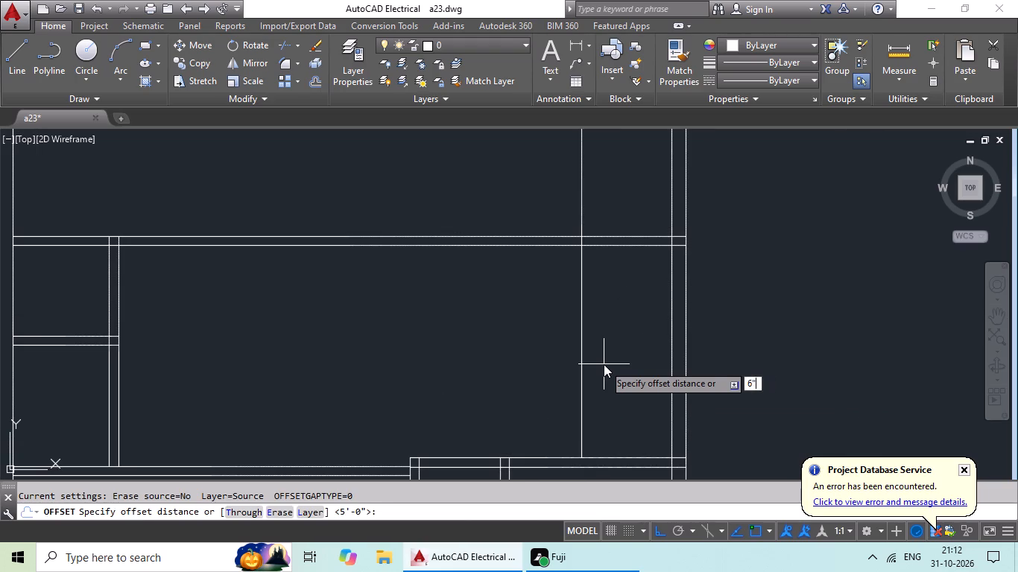
key("Return")
left_click_drag(583, 378, 548, 388)
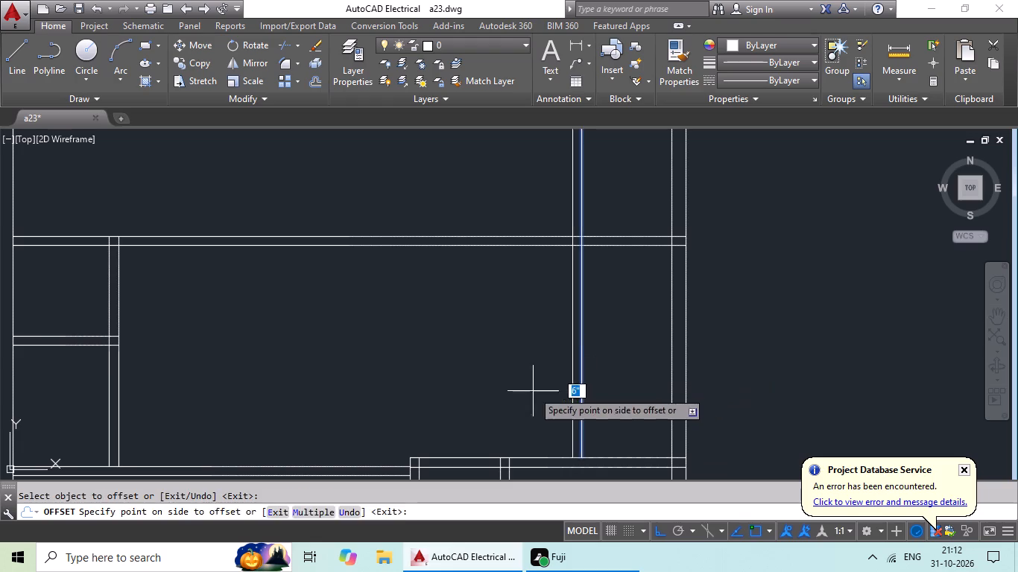
left_click(533, 391)
scroll(606, 340, "down", 3)
middle_click_drag(606, 340, 555, 367)
scroll(557, 361, "up", 4)
key("Escape")
scroll(563, 352, "down", 1)
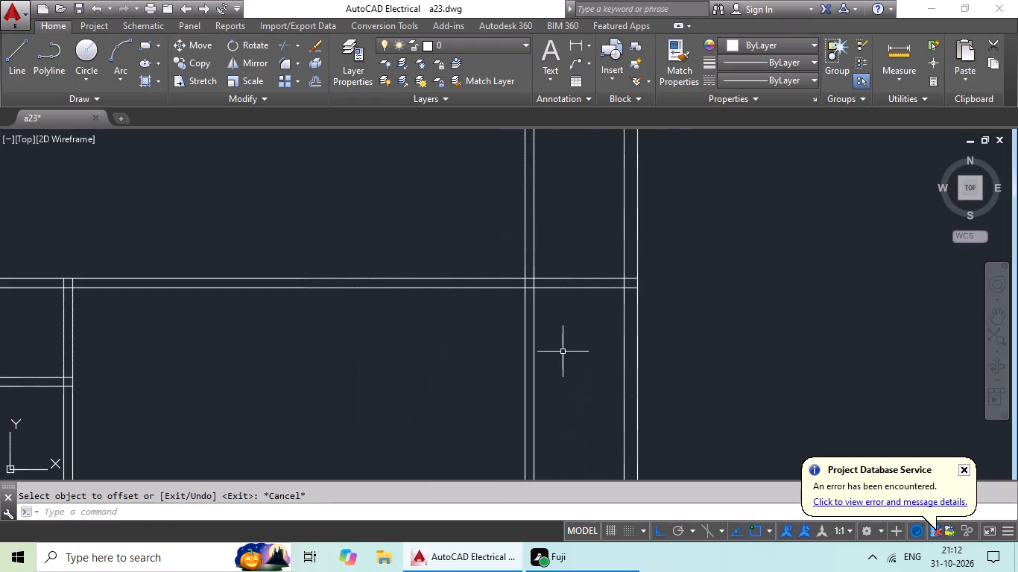
key("Escape")
Trim both lines of the new vertical partition above the extended horizontal wall.
type("tr")
key("space")
key("space")
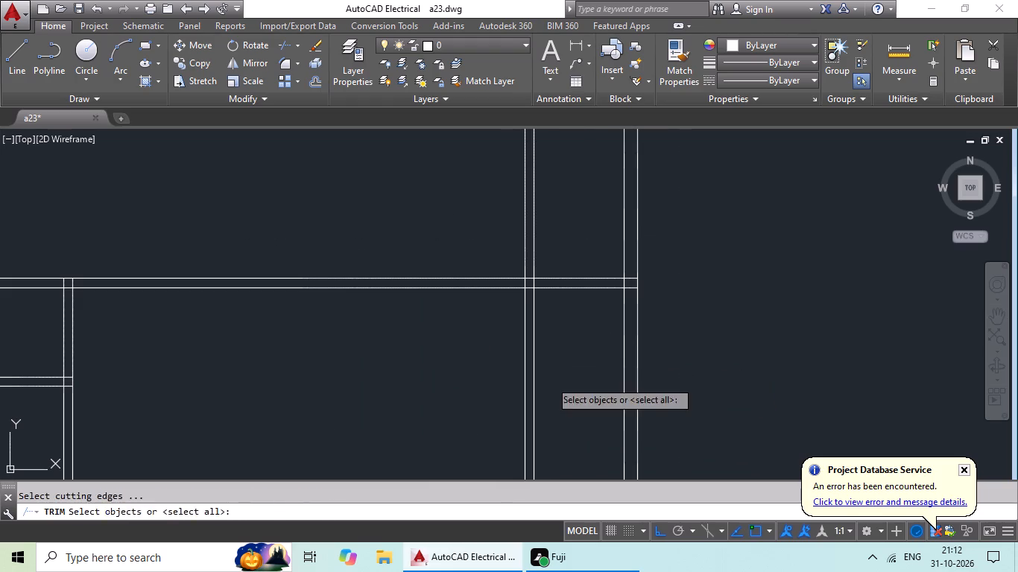
left_click_drag(568, 223, 510, 238)
left_click(508, 239)
key("Escape")
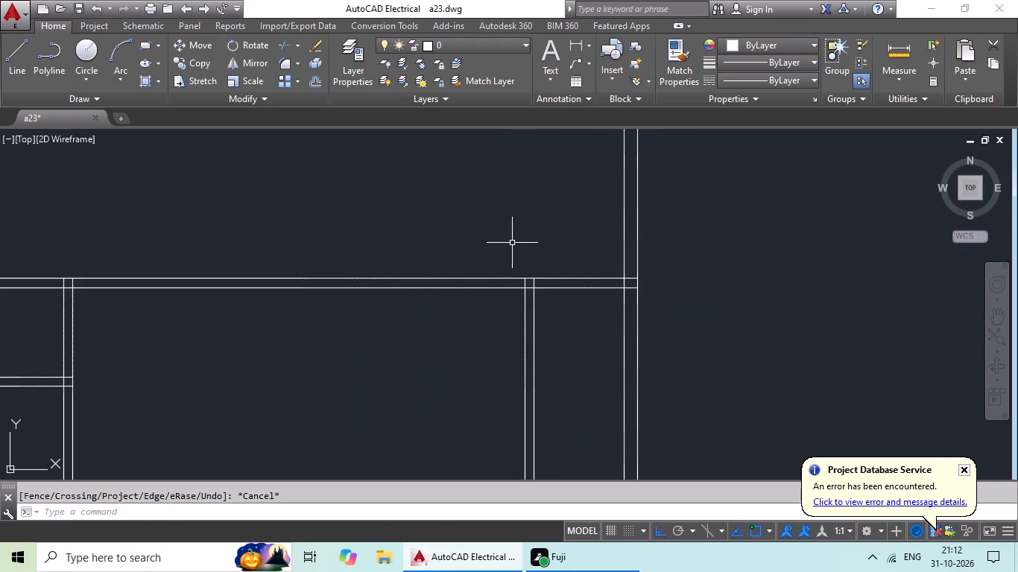
Offset the lower line of the extended horizontal wall 5' downward.
key("o")
key("Return")
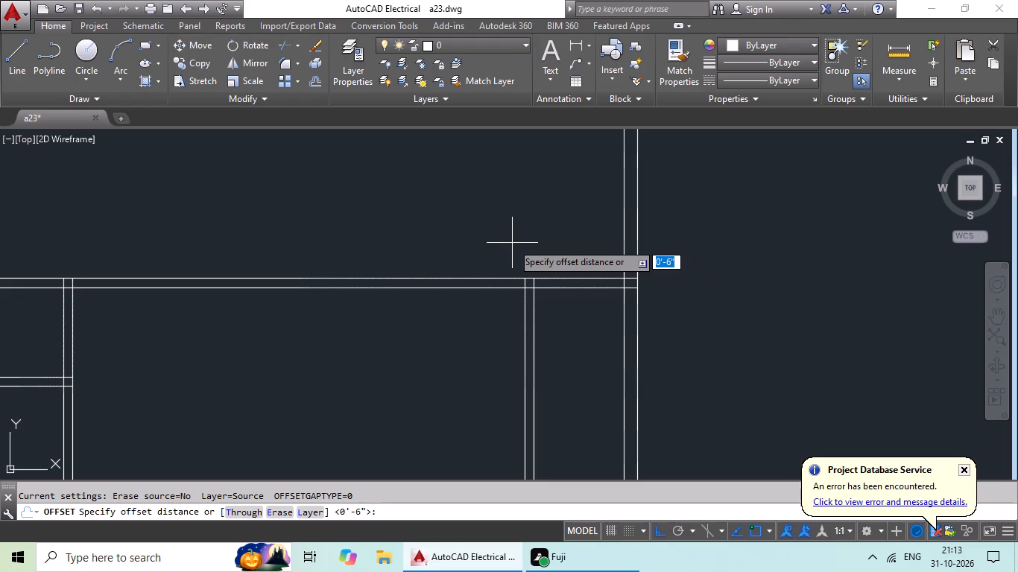
type("5'")
key("Return")
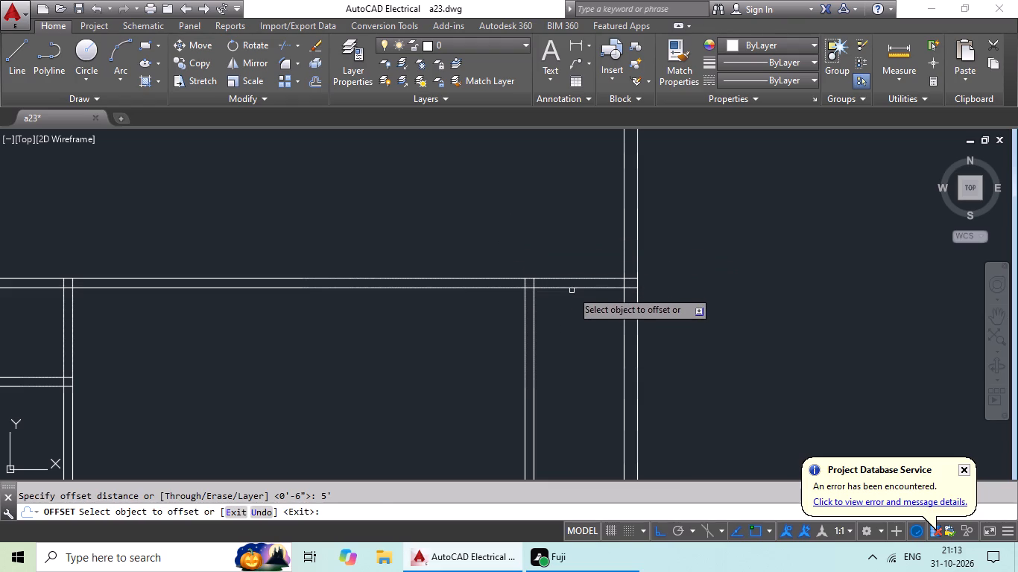
left_click_drag(572, 290, 570, 300)
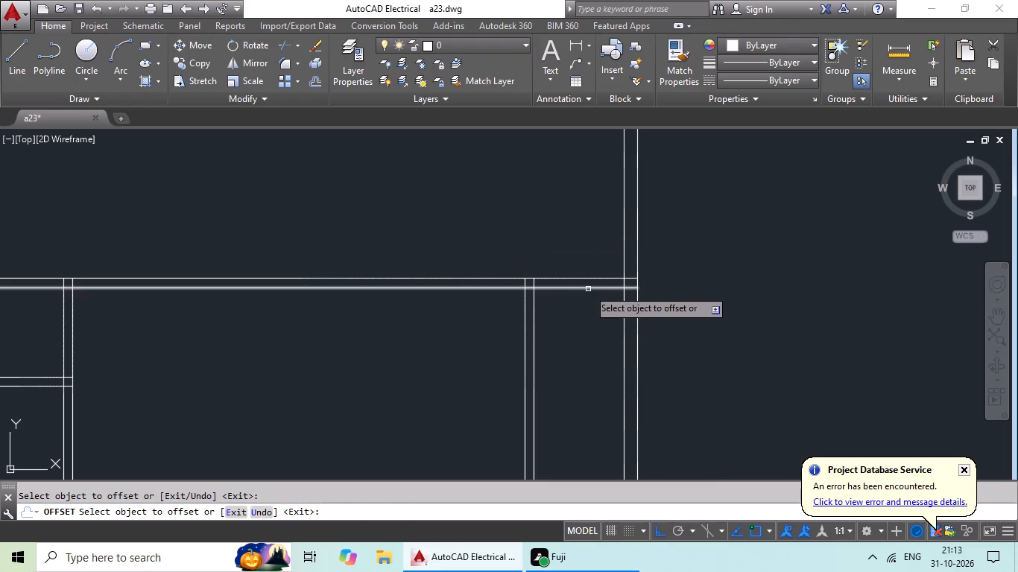
left_click_drag(588, 288, 578, 316)
left_click(578, 317)
key("Escape")
key("Escape")
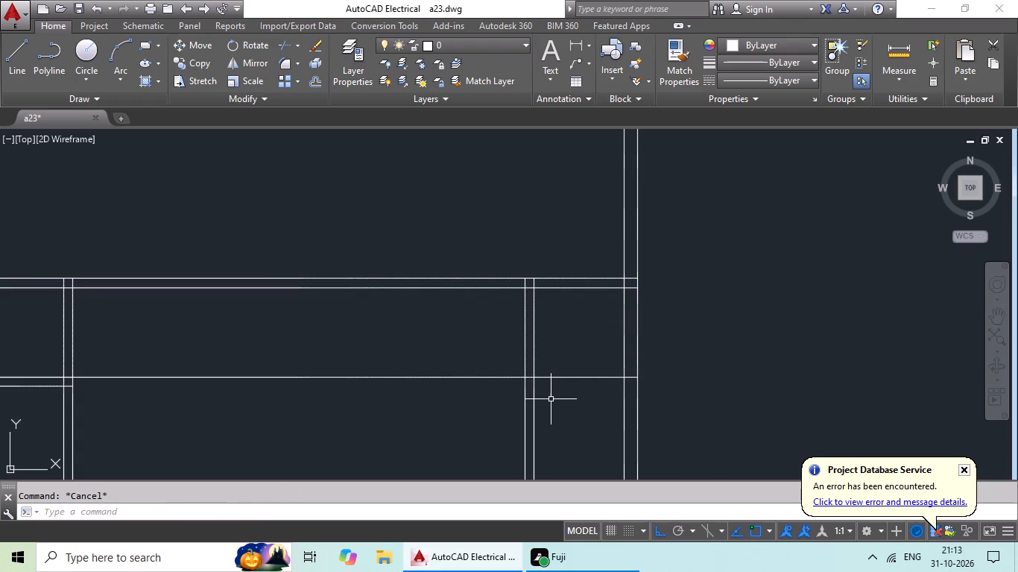
Offset the new horizontal line 6" downward to form a second horizontal partition.
key("o")
key("Return")
type("6\"")
key("Return")
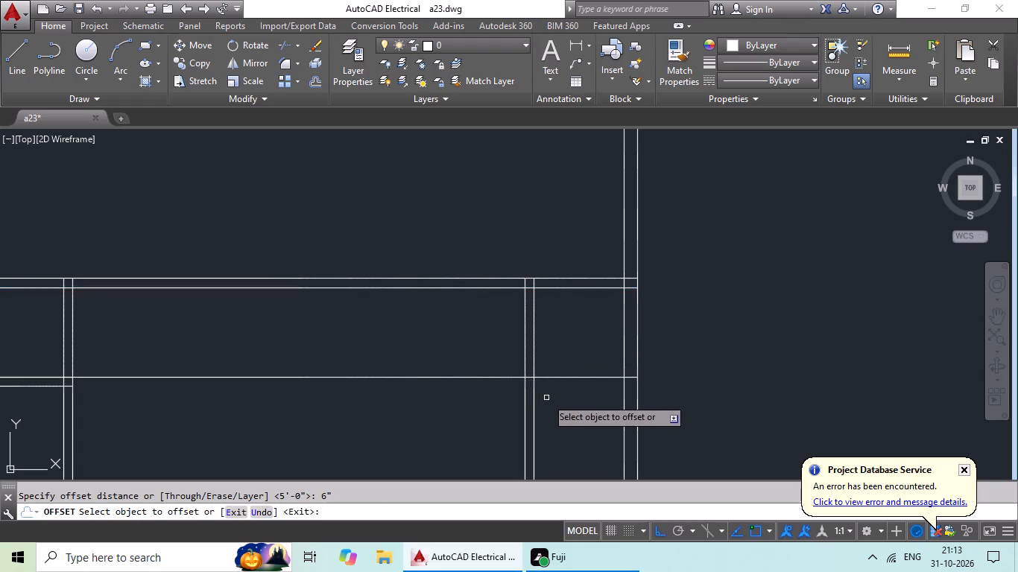
left_click_drag(557, 377, 557, 402)
left_click(557, 410)
key("Escape")
key("Escape")
key("Escape")
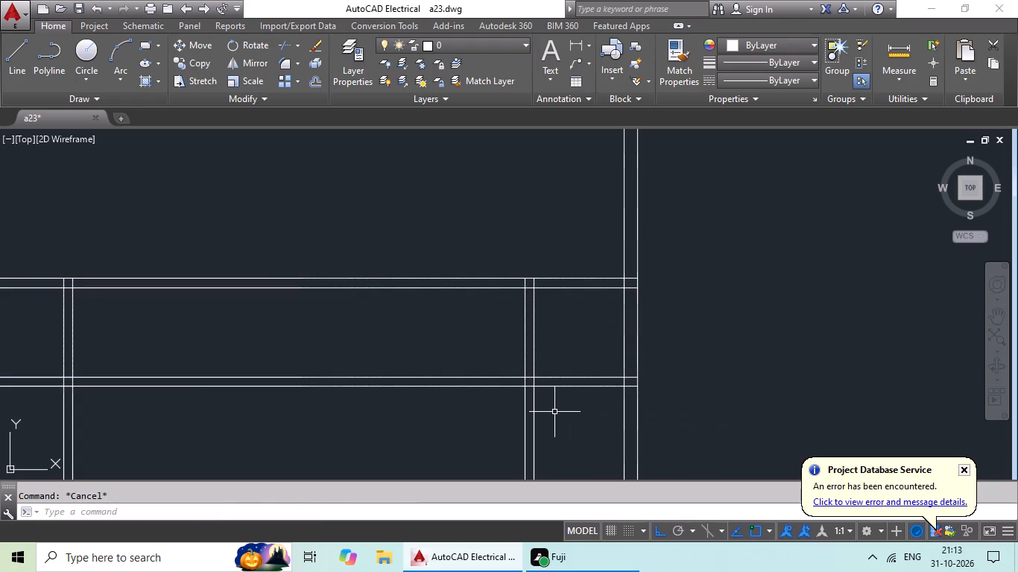
Trim both horizontal partitions between the left and right vertical partitions, clearing the middle of the upper room.
type("tr")
key("space")
key("space")
left_click_drag(393, 239, 358, 393)
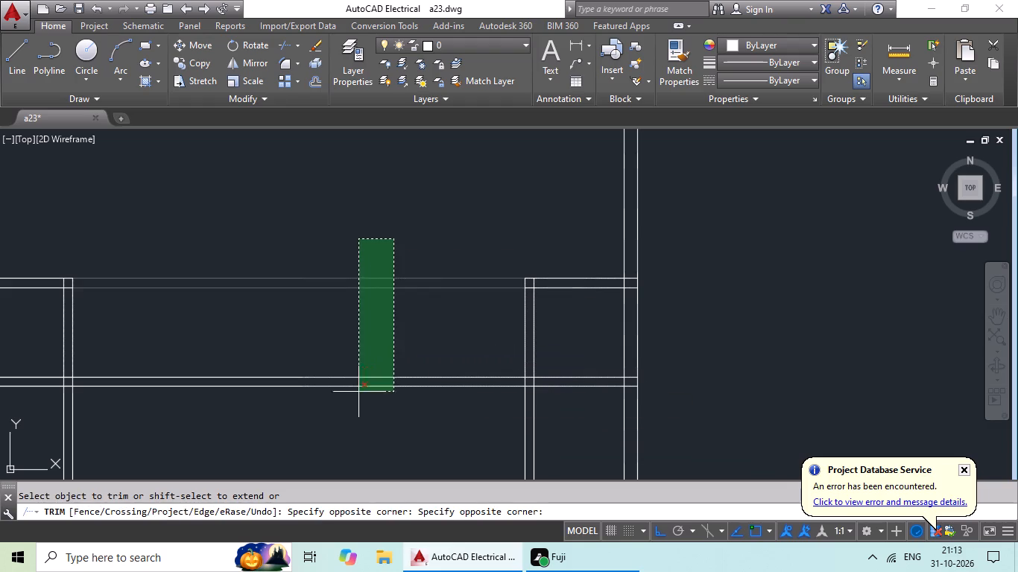
left_click_drag(358, 393, 355, 402)
scroll(392, 378, "down", 4)
middle_click_drag(396, 374, 480, 337)
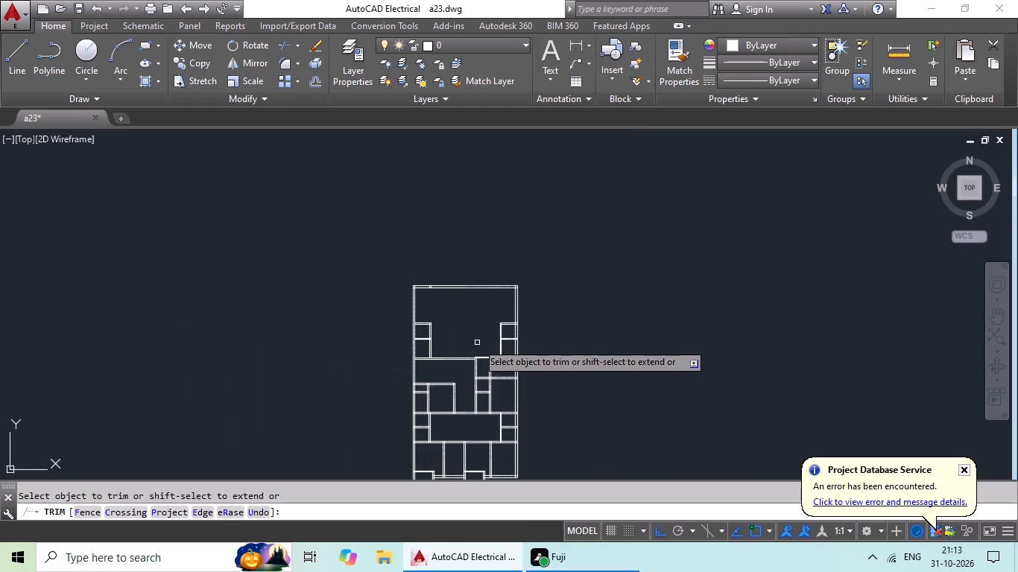
scroll(472, 346, "up", 2)
middle_click_drag(485, 337, 455, 386)
key("Escape")
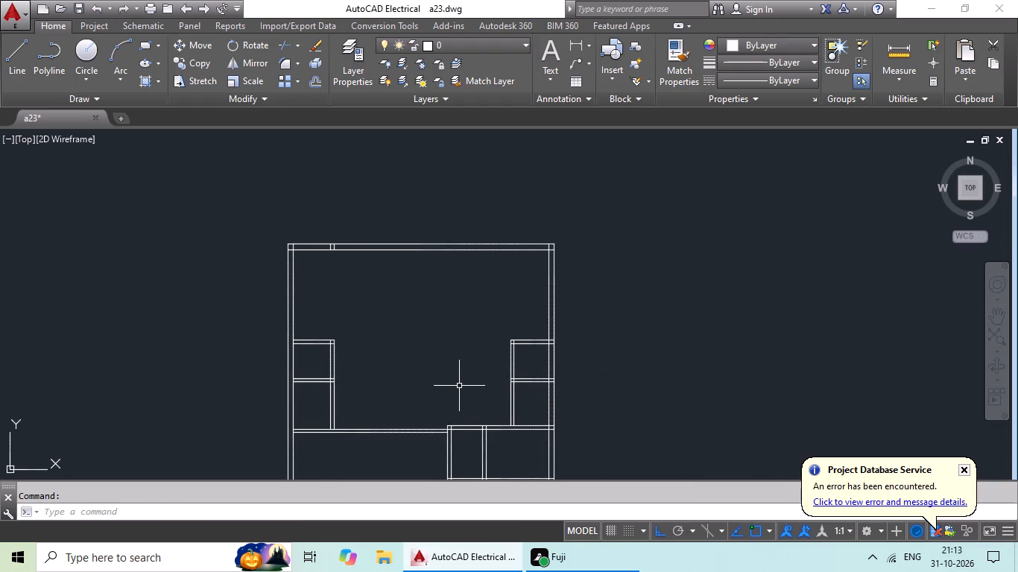
Offset the inner line of the left outer wall 8'4" to the right in the upper room.
scroll(459, 387, "up", 1)
middle_click_drag(459, 387, 534, 326)
scroll(528, 334, "down", 1)
middle_click_drag(525, 337, 449, 375)
key("Escape")
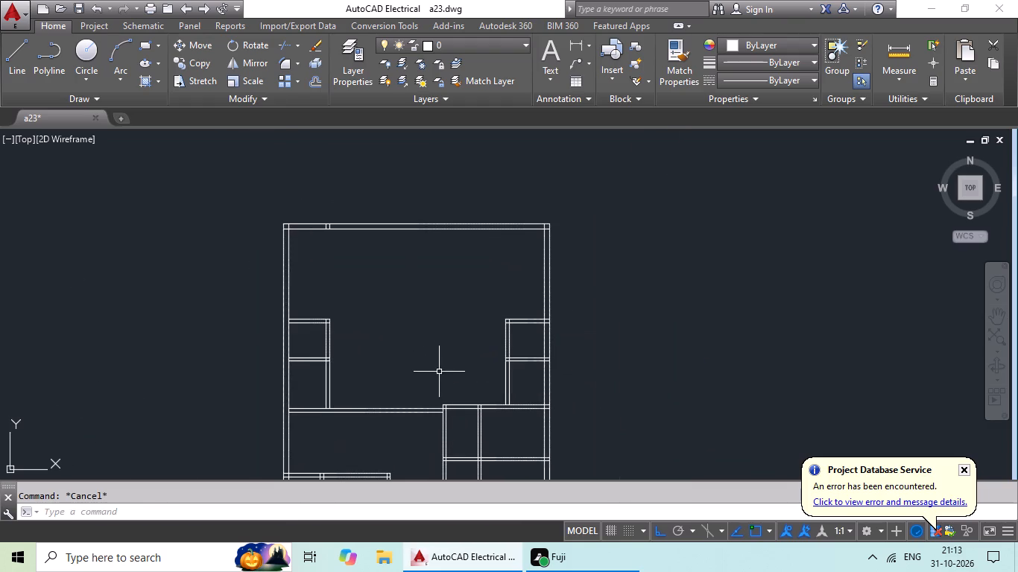
key("Escape")
key("o")
key("Return")
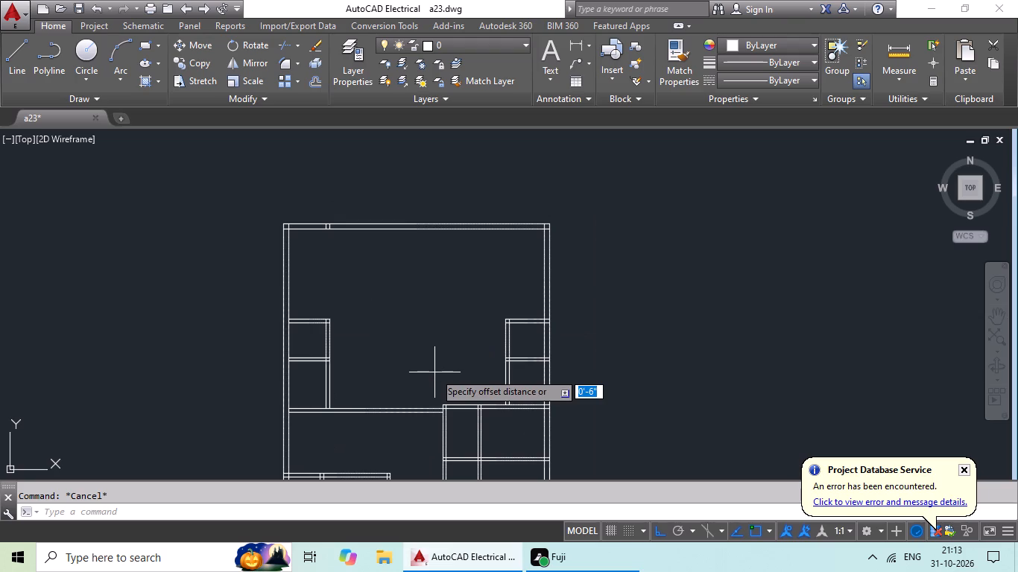
type("8'4\"")
key("Return")
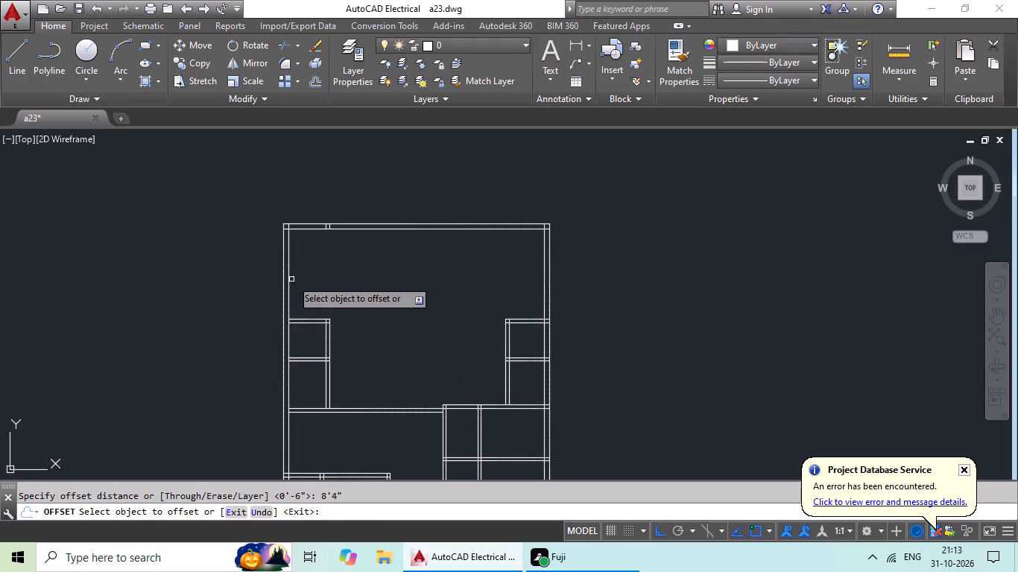
left_click_drag(288, 283, 308, 280)
left_click(352, 276)
scroll(375, 277, "down", 2)
middle_click_drag(376, 277, 384, 259)
key("Escape")
key("Escape")
Trim the new vertical line where it crosses the horizontal wall at the bottom of the upper room.
type("tr")
key("space")
key("space")
scroll(402, 315, "up", 3)
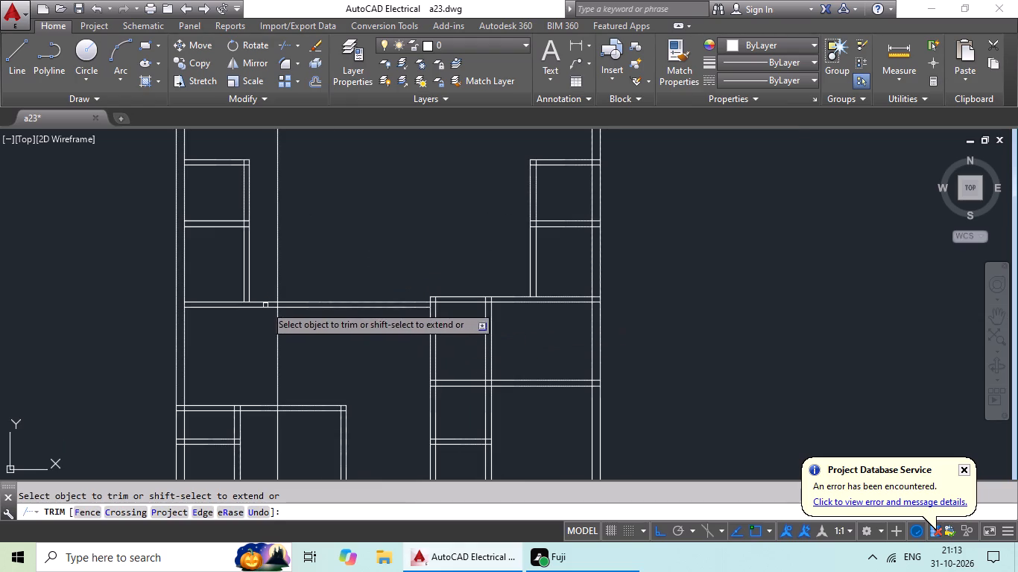
scroll(272, 305, "up", 4)
left_click_drag(335, 305, 262, 305)
left_click(262, 305)
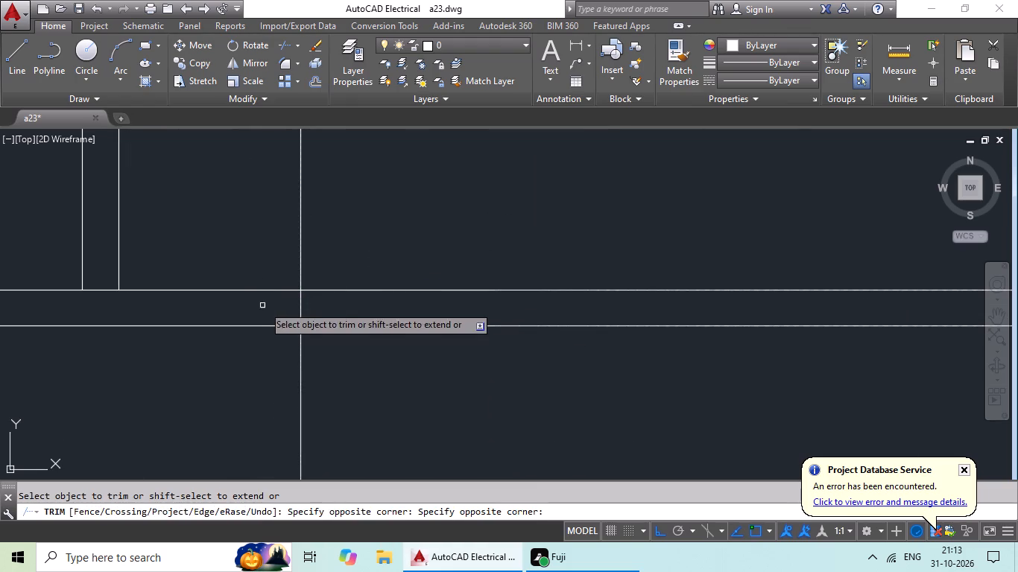
left_click_drag(364, 310, 285, 306)
left_click(286, 306)
key("Escape")
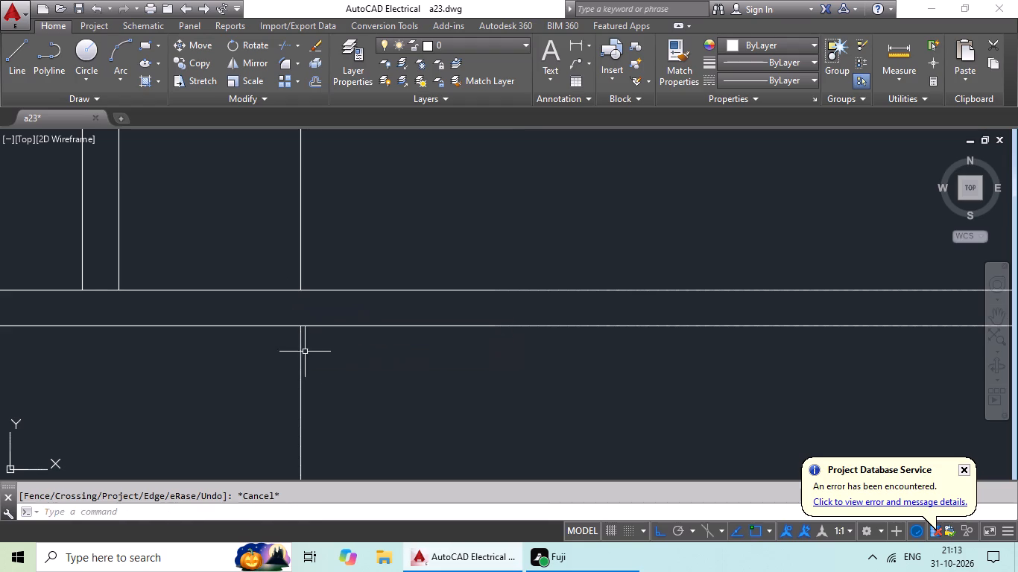
Erase the leftover piece of the new vertical line below the horizontal wall.
left_click_drag(342, 358, 266, 384)
left_click(266, 384)
key("Delete")
scroll(329, 372, "down", 3)
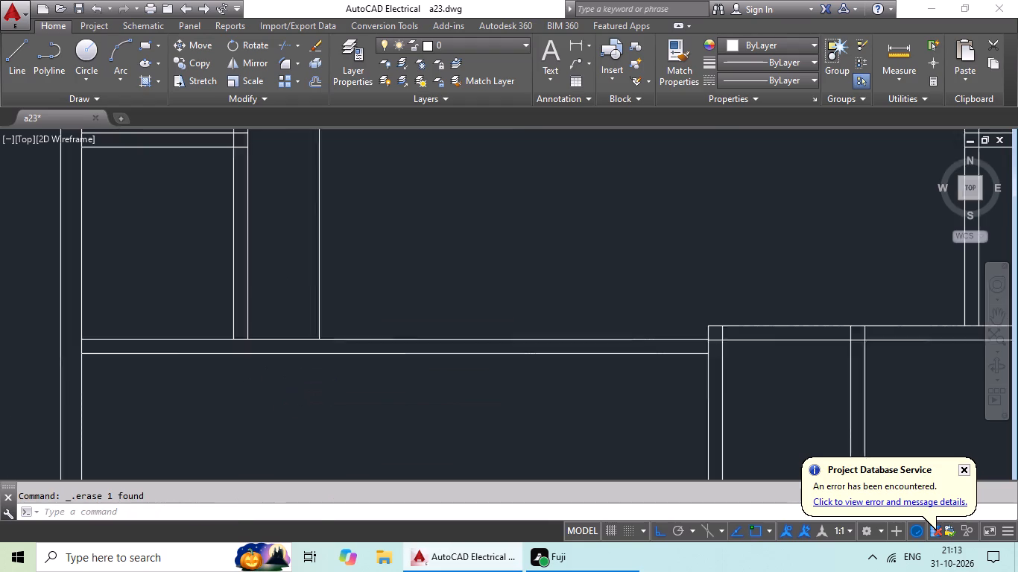
Offset the new vertical line 6" to the right to form a partition in the upper room.
middle_click_drag(373, 263, 347, 325)
key("Escape")
key("Escape")
key("o")
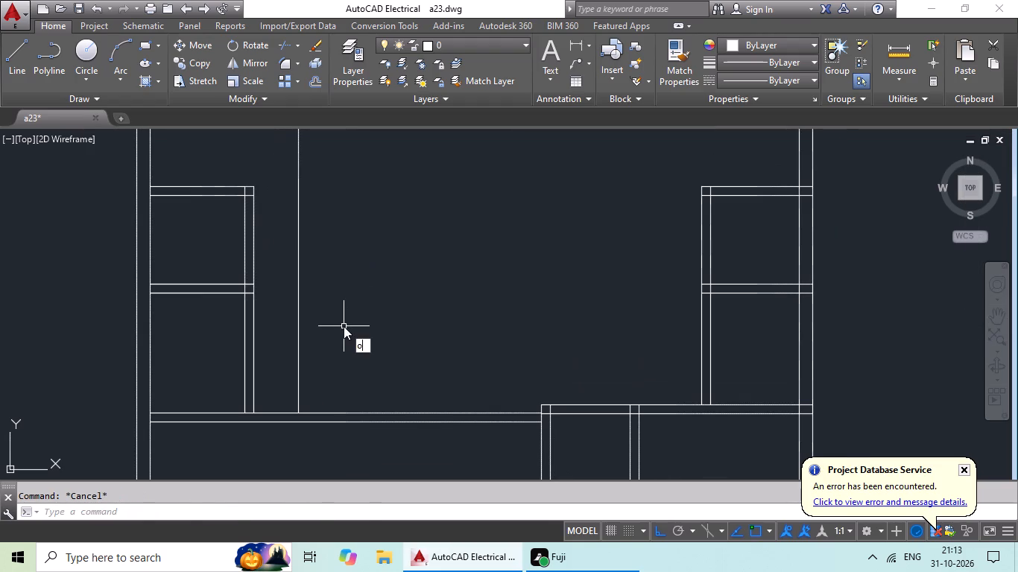
key("Return")
key("6")
key("shift+quotedbl")
key("Return")
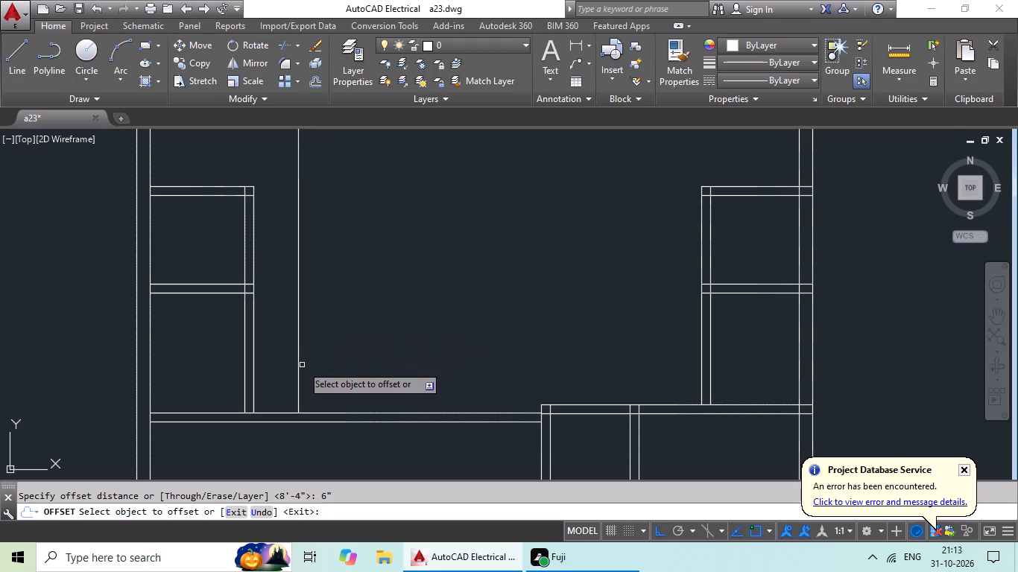
left_click_drag(299, 369, 314, 368)
left_click(409, 368)
key("Escape")
key("Escape")
Offset the right line of the new vertical partition 9' to the right.
key("o")
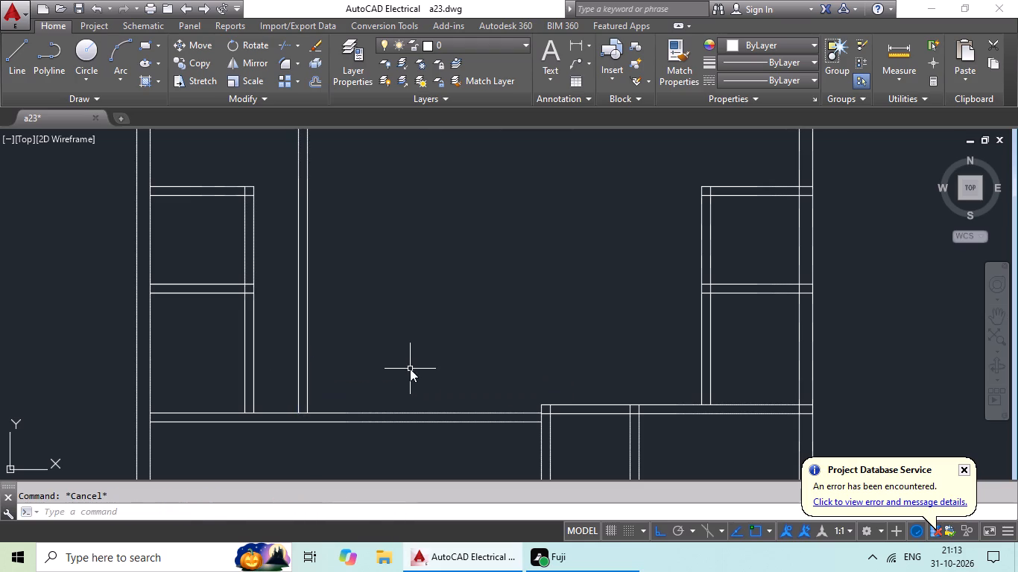
key("Return")
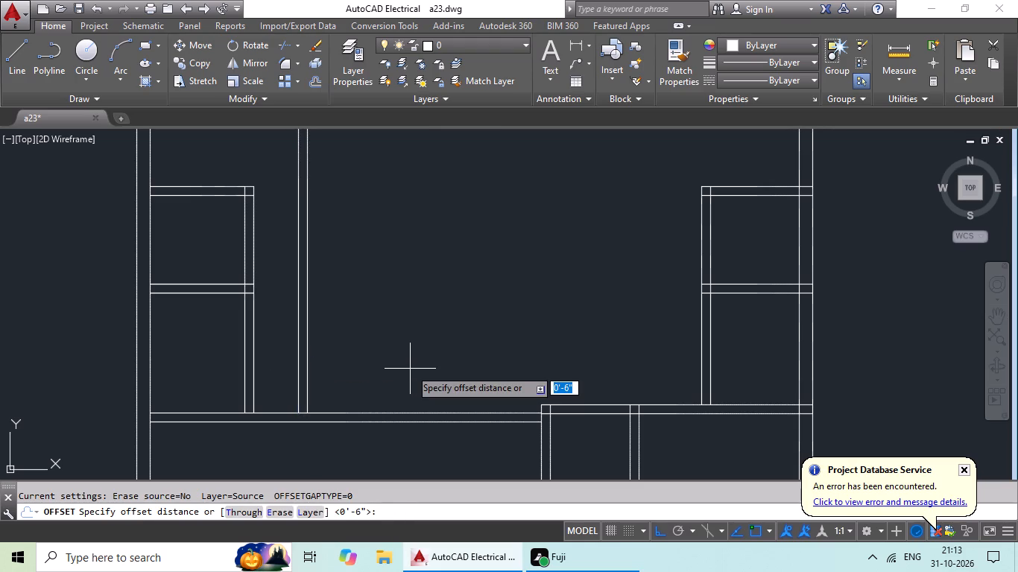
type("9'")
key("Return")
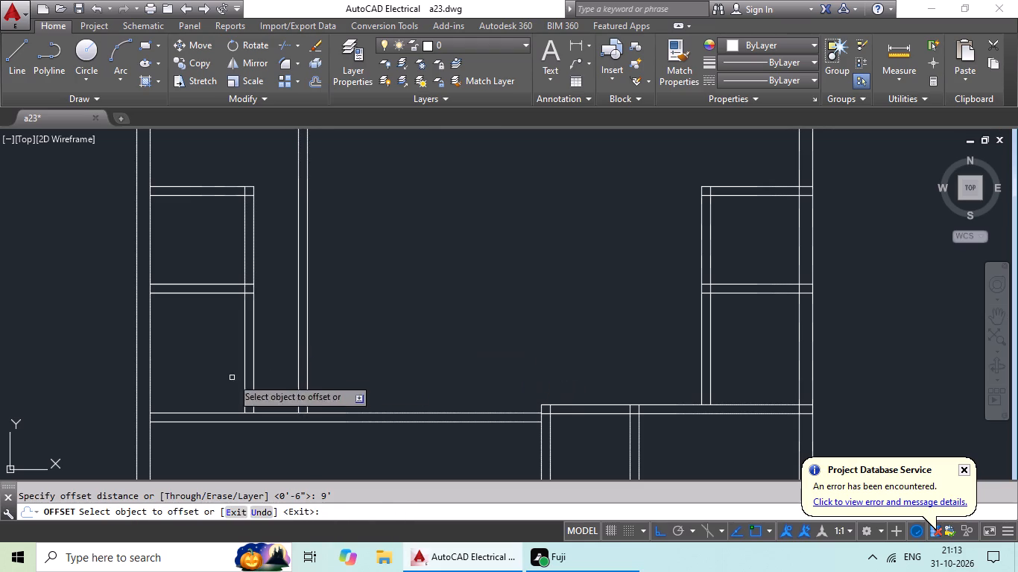
left_click_drag(307, 369, 329, 366)
left_click(399, 349)
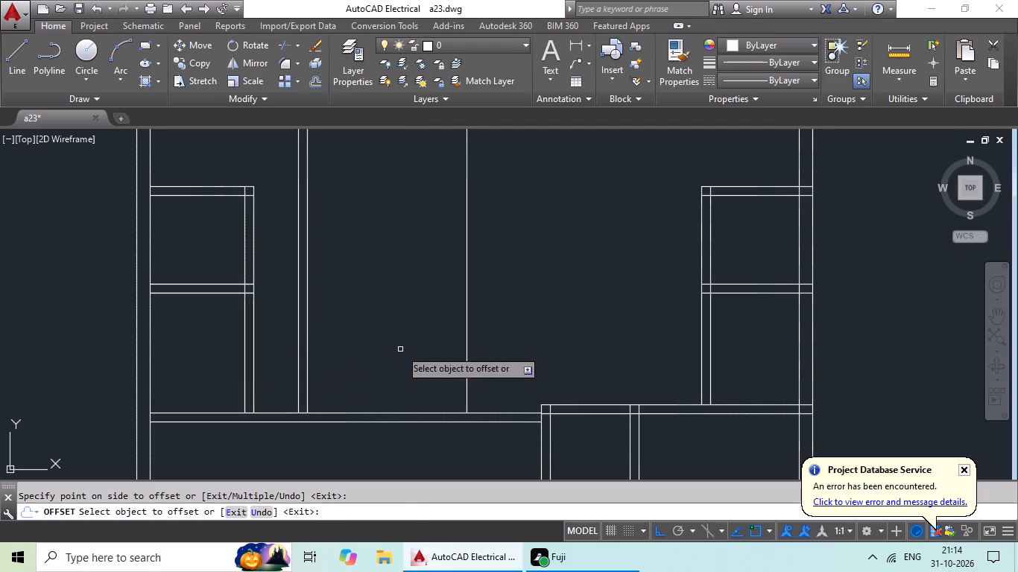
key("Escape")
key("Escape")
Offset the newest vertical line 6" to the right to form a second vertical partition in the upper room.
key("o")
key("Return")
type("6\"")
key("Return")
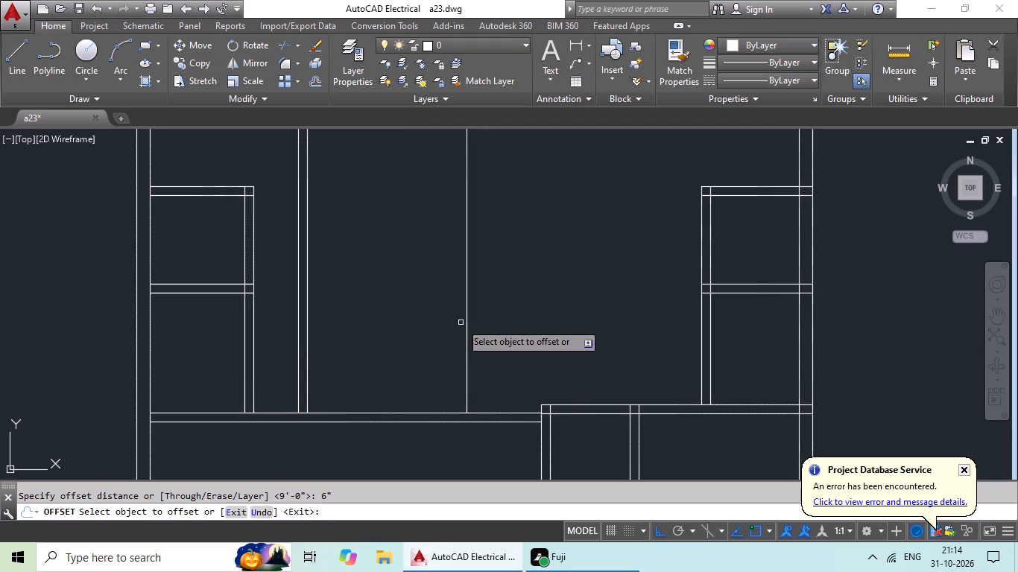
left_click(467, 318)
left_click(536, 310)
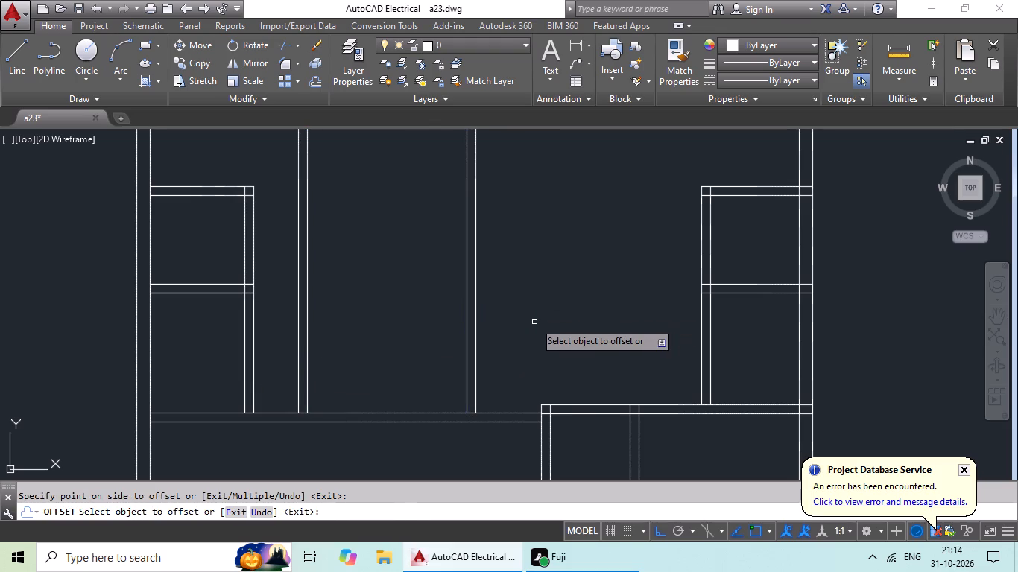
scroll(542, 314, "down", 2)
middle_click_drag(548, 294, 532, 297)
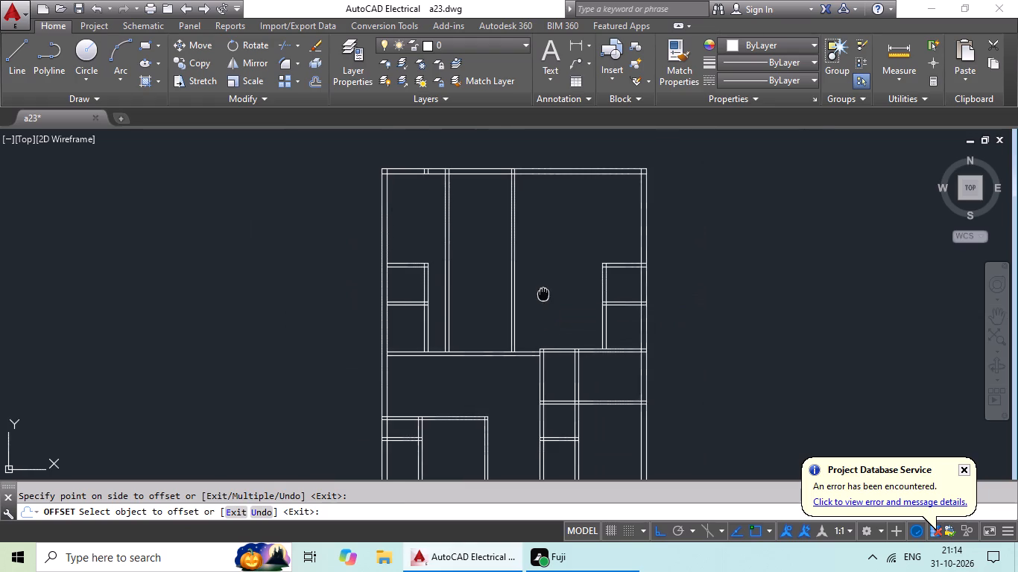
middle_click_drag(532, 297, 391, 325)
key("Escape")
key("Escape")
Erase the two short leftover vertical lines inside the top outer wall.
scroll(274, 203, "up", 5)
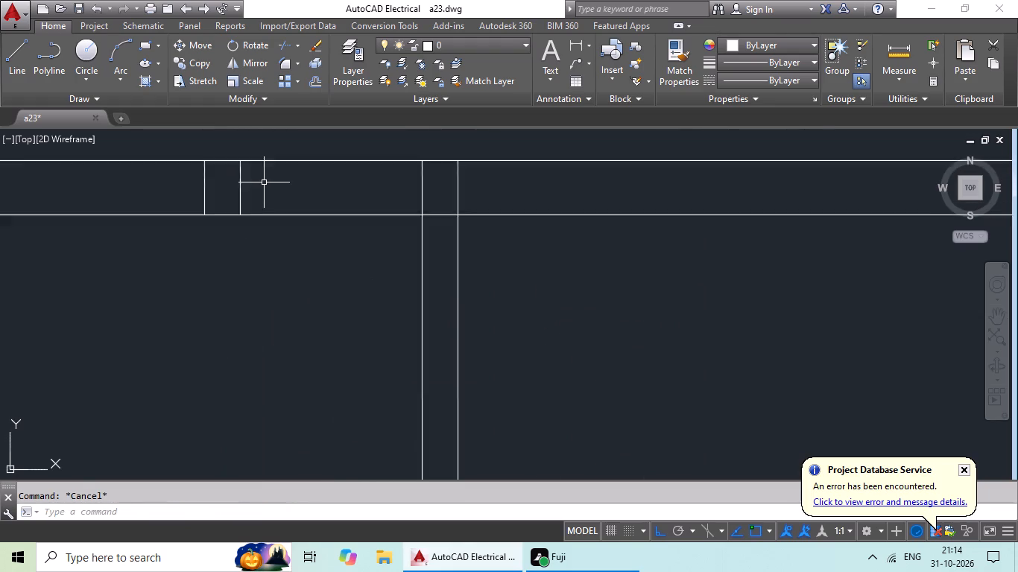
scroll(262, 183, "up", 1)
middle_click_drag(274, 199, 396, 261)
left_click_drag(399, 238, 246, 258)
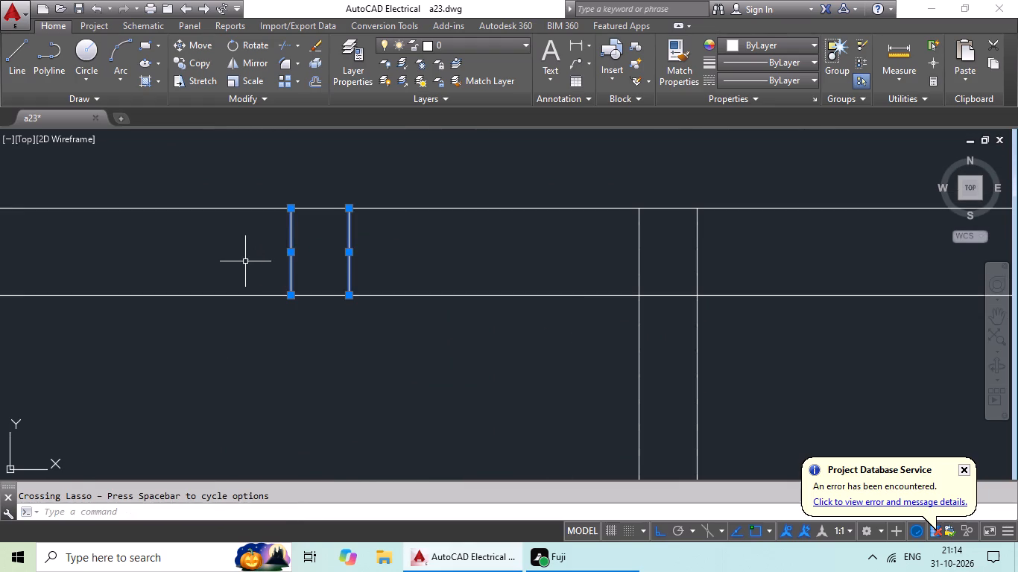
key("Delete")
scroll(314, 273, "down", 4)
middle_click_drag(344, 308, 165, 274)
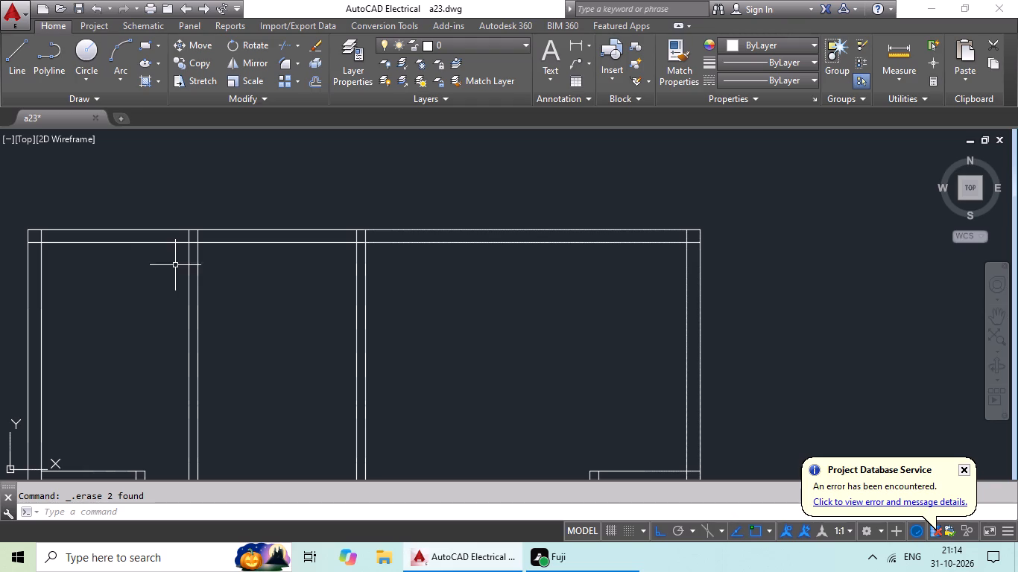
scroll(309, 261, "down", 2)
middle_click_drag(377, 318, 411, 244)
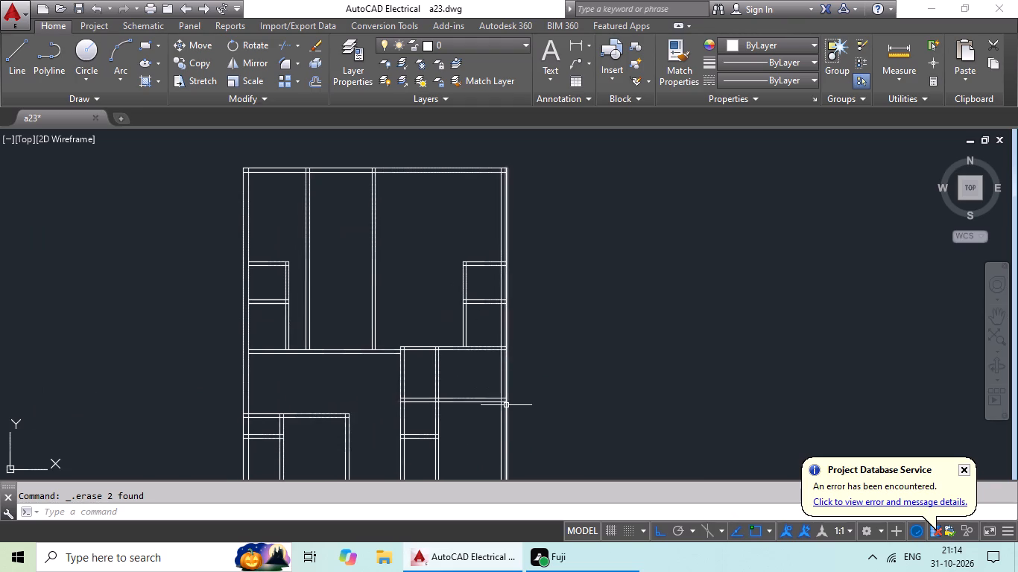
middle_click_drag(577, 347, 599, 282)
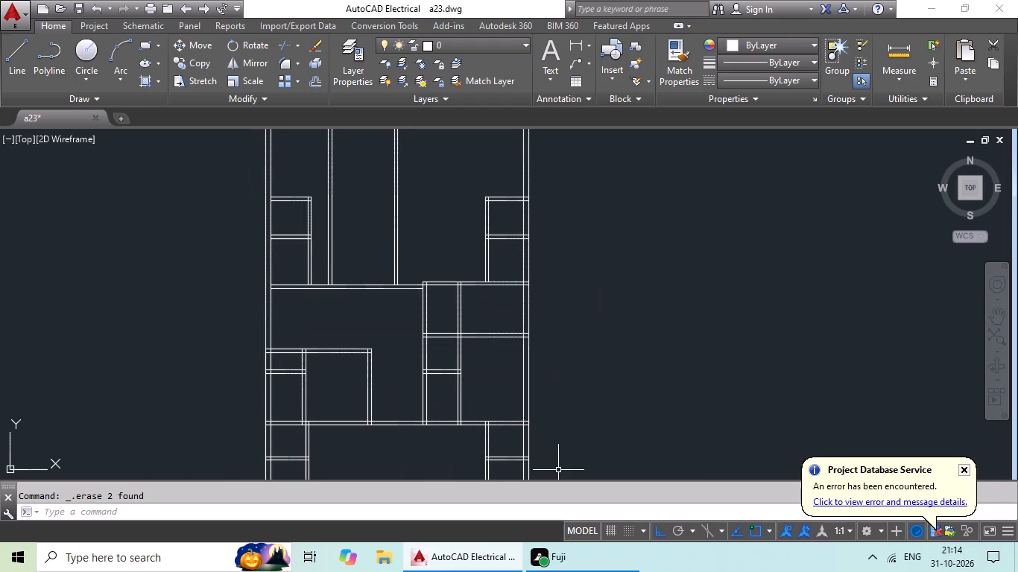
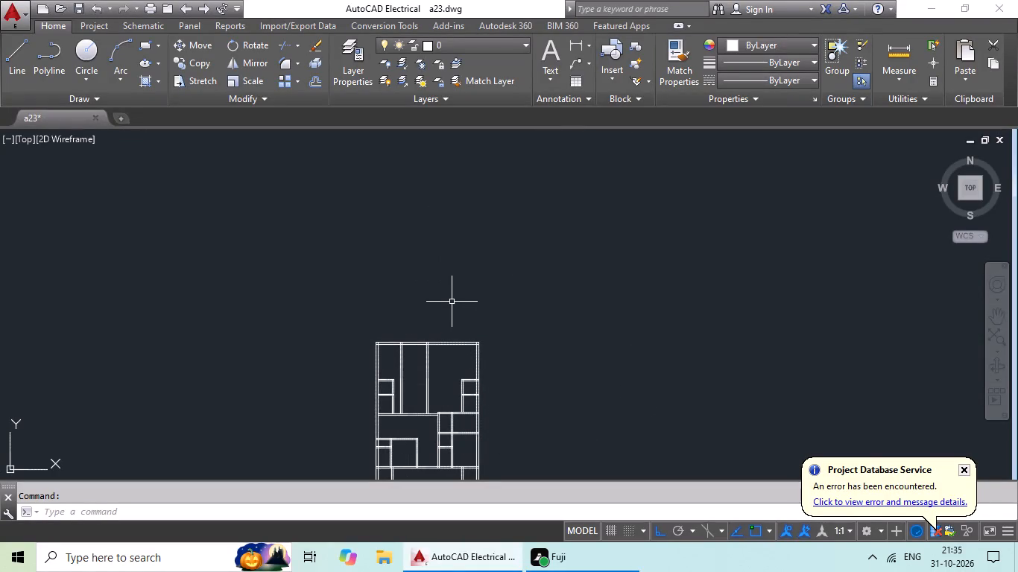
Offset the right line of the second vertical partition 7' to the right in the upper room.
key("Escape")
key("Escape")
key("o")
key("Return")
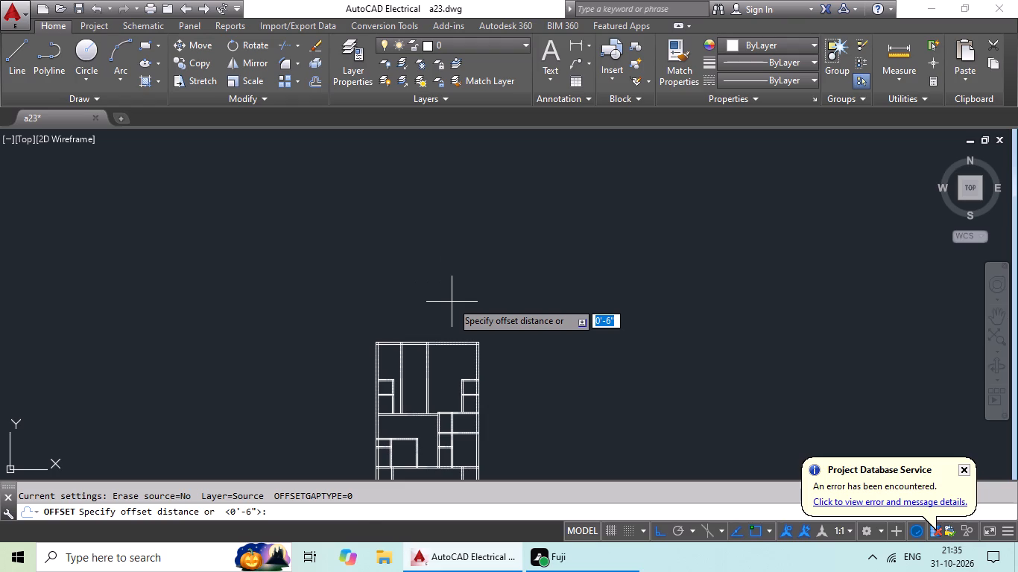
key("4")
key("BackSpace")
type("7'")
key("Return")
scroll(440, 363, "up", 3)
left_click_drag(382, 393, 391, 393)
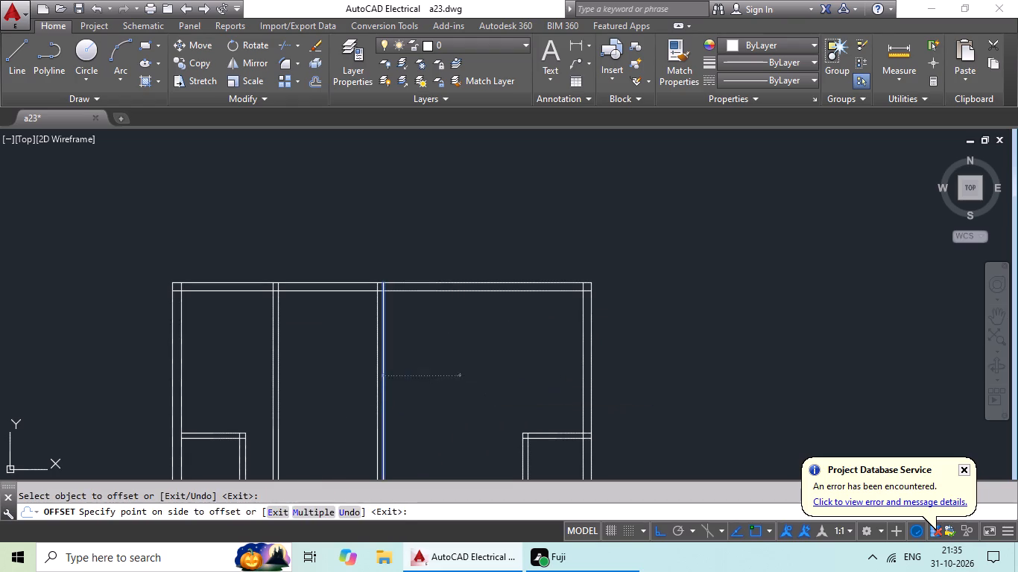
left_click(485, 376)
middle_click_drag(493, 359, 499, 321)
key("Escape")
key("Escape")
Offset the newest vertical line 6" to the right to form a third vertical partition in the upper room.
key("o")
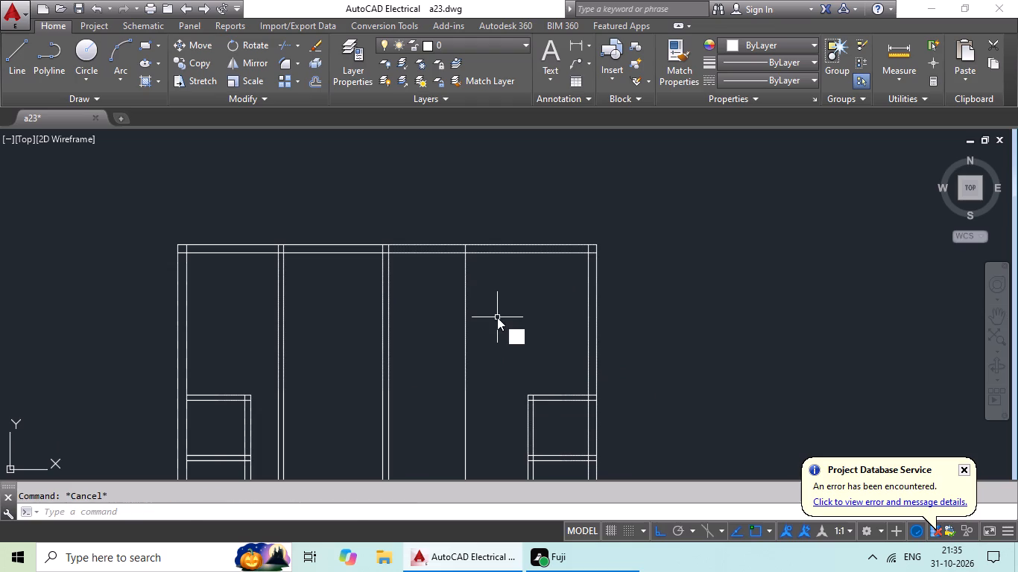
key("Return")
type("6\"")
key("Return")
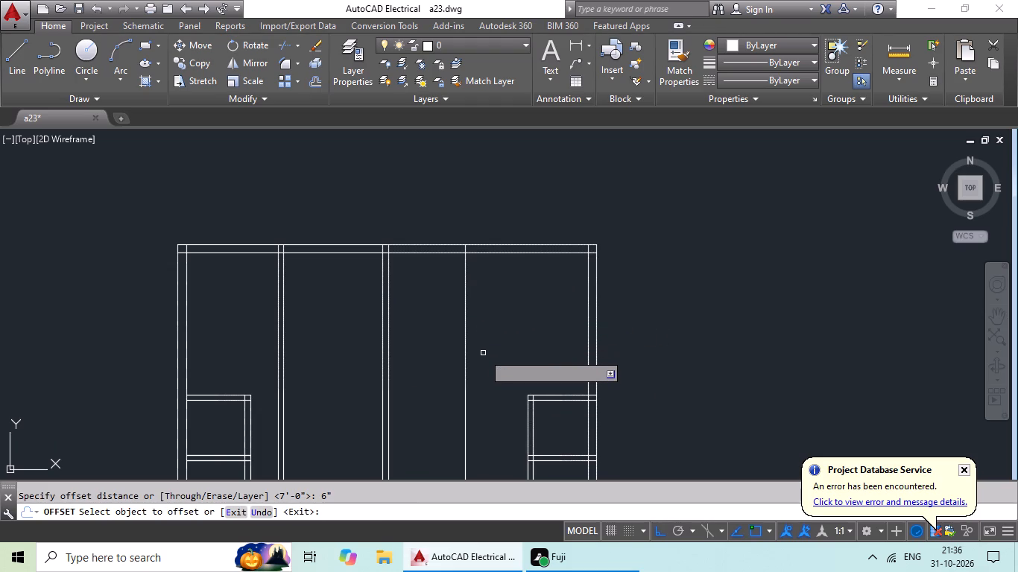
left_click_drag(465, 372, 490, 368)
left_click(537, 358)
middle_click_drag(537, 355, 542, 314)
key("Escape")
key("Escape")
key("Escape")
key("Escape")
key("Escape")
key("Escape")
key("Escape")
key("Escape")
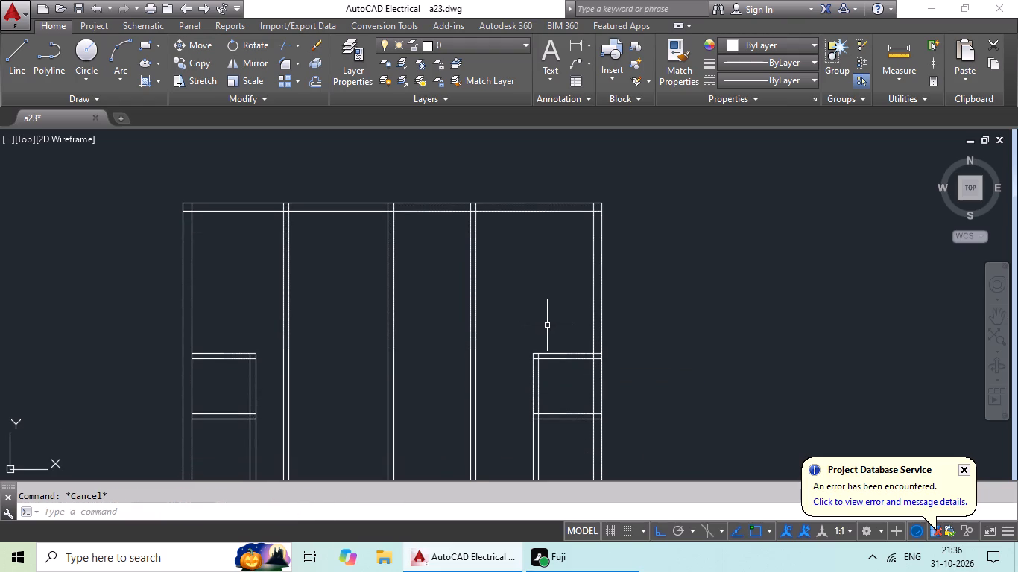
Extend the upper line of the left small room's top wall across all the partitions to the right small room.
key("e")
key("x")
key("space")
key("space")
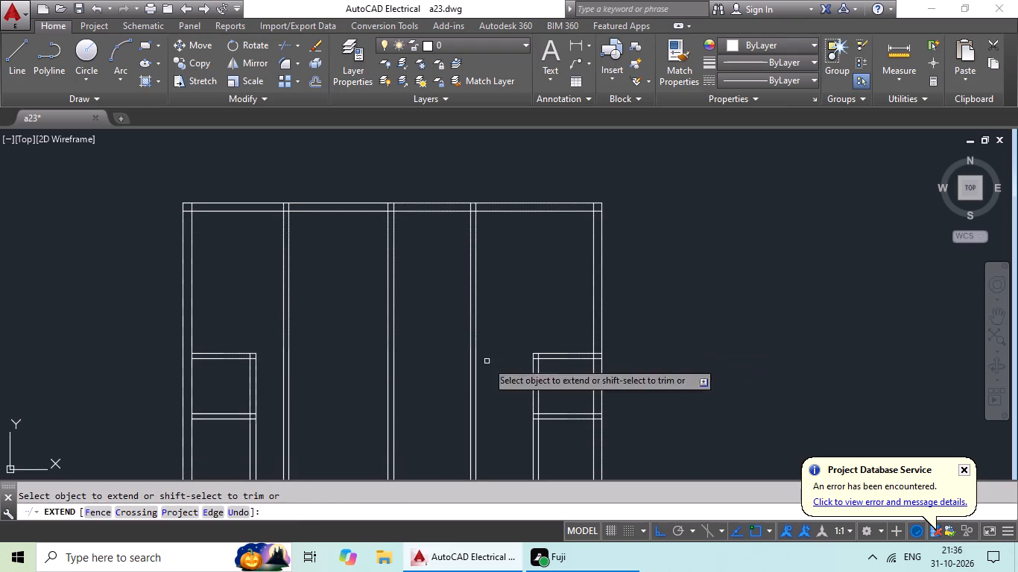
left_click(239, 355)
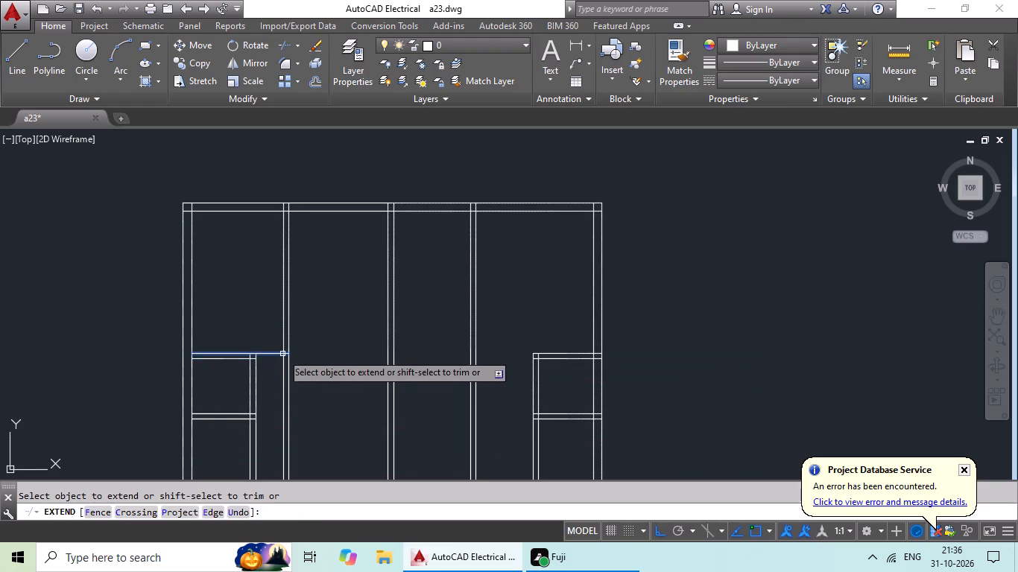
left_click(268, 354)
left_click(274, 353)
left_click(321, 352)
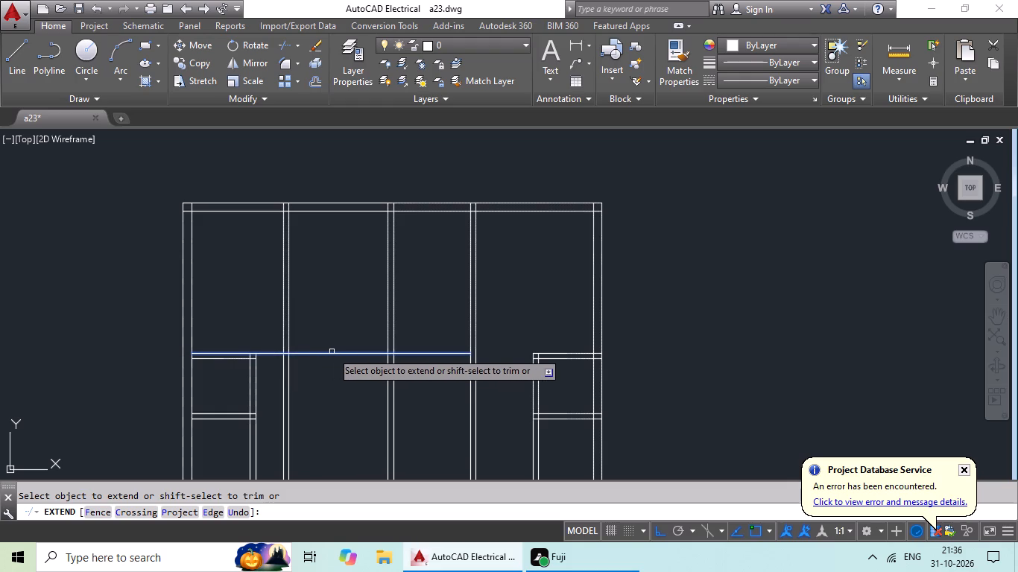
left_click(332, 352)
left_click(440, 352)
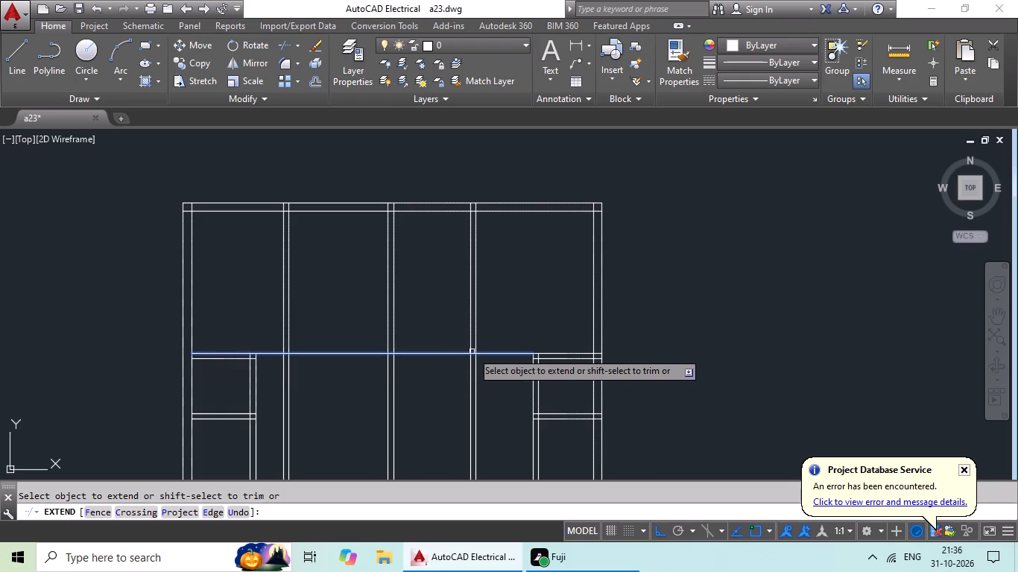
left_click(472, 352)
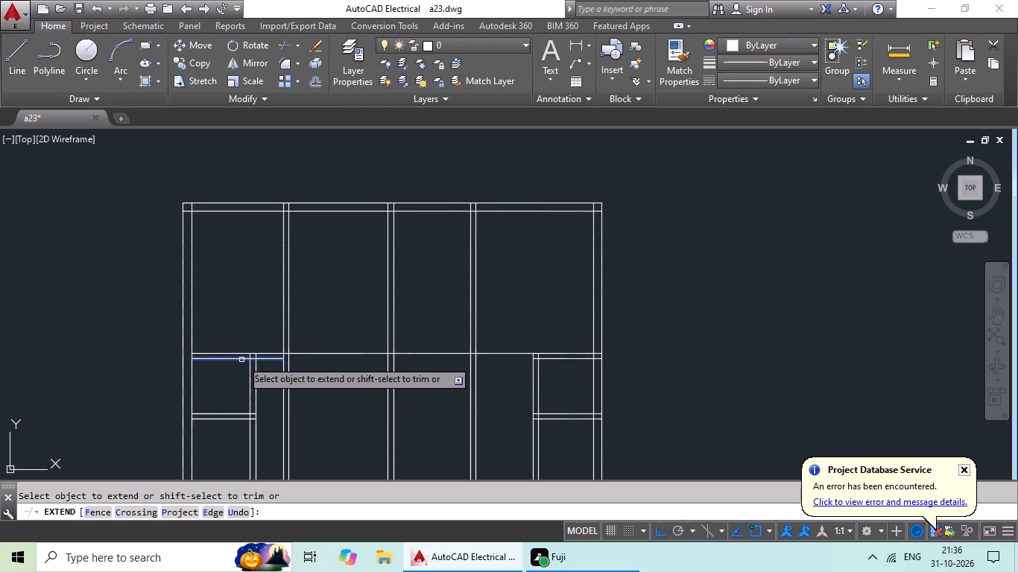
Extend the lower line of the left small room's top wall across all the partitions to the right small room.
left_click(241, 360)
left_click(270, 359)
left_click_drag(276, 360, 284, 361)
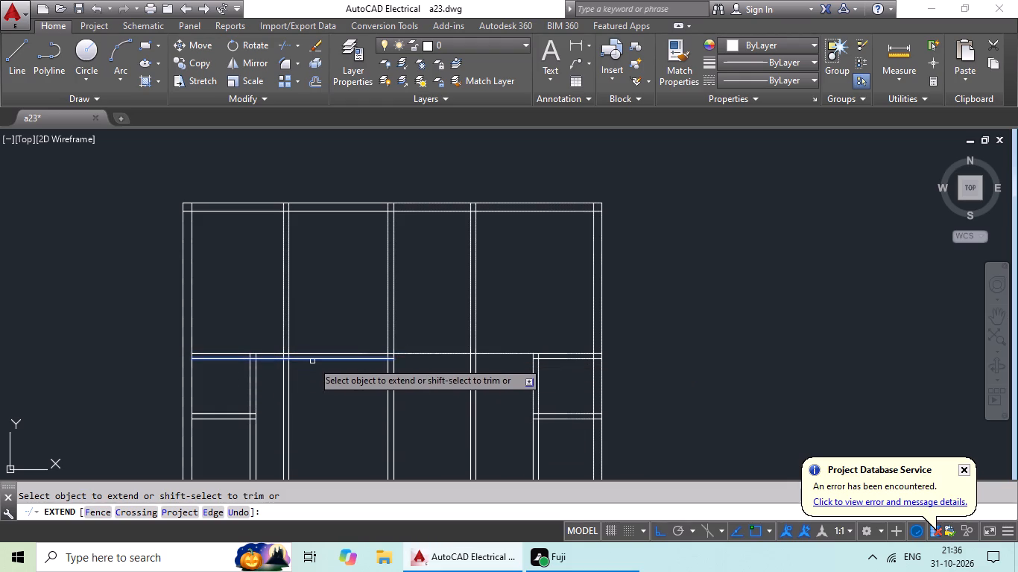
left_click(316, 361)
left_click(343, 361)
left_click(378, 360)
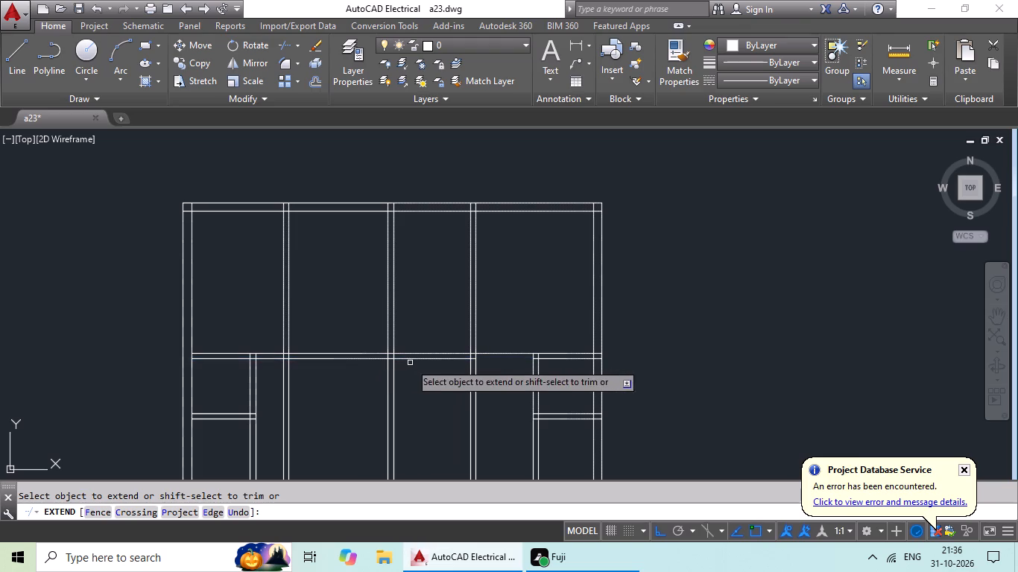
left_click(446, 357)
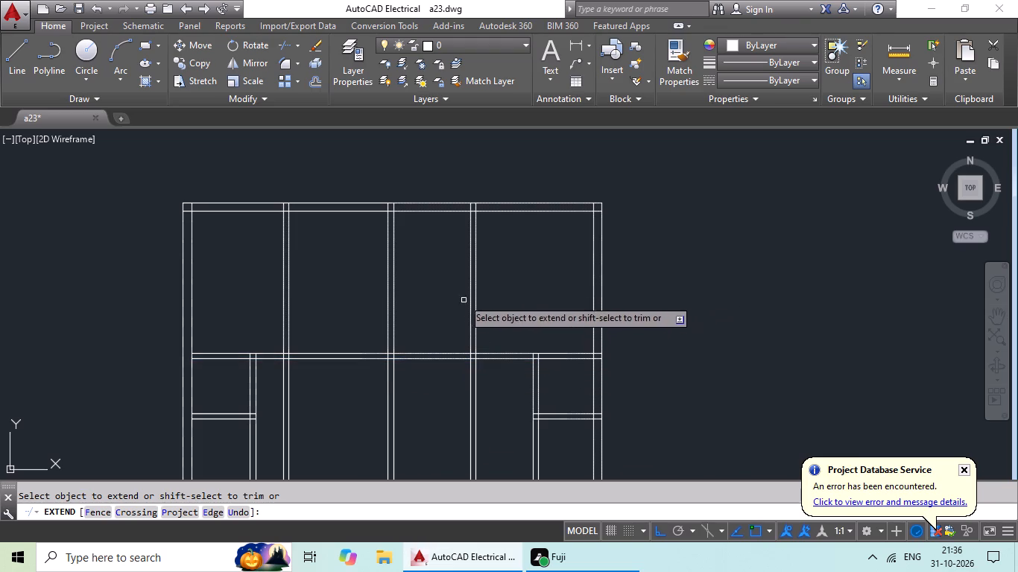
middle_click_drag(455, 290, 540, 293)
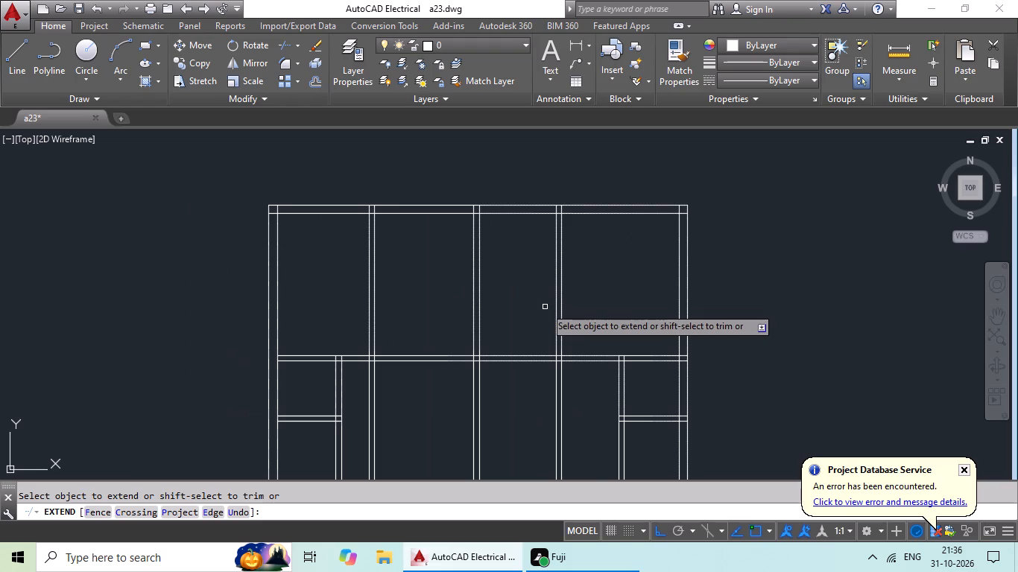
key("Escape")
Offset the outer line of the top outer wall 1'6" upward.
key("o")
key("Return")
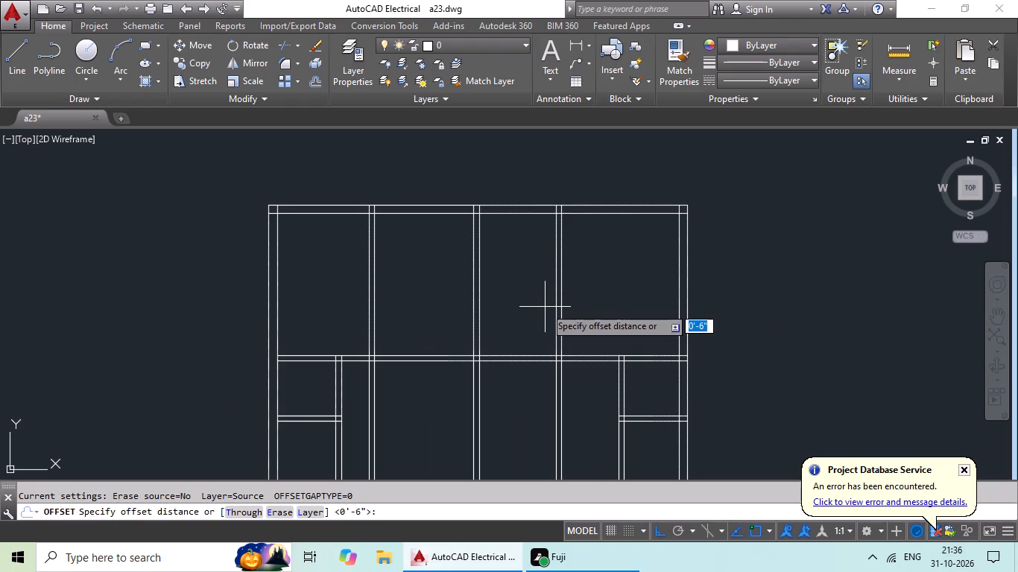
type("1'6")
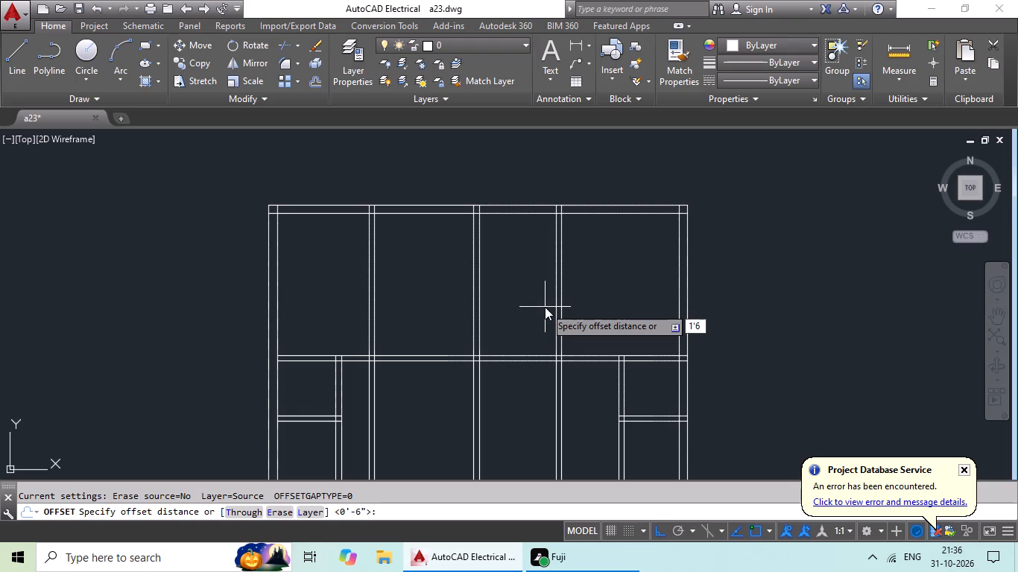
key("shift+quotedbl")
key("Return")
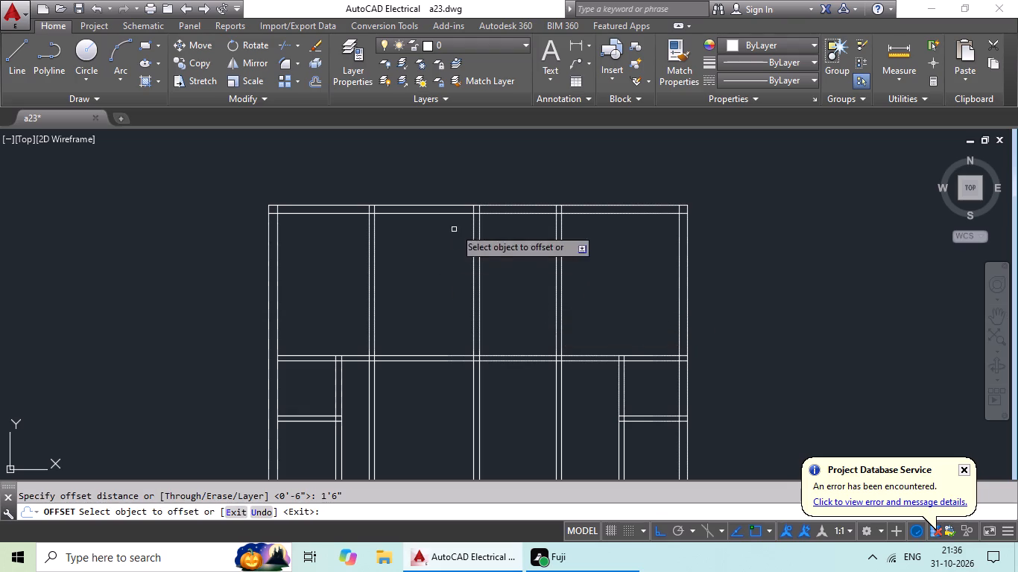
scroll(478, 192, "up", 3)
scroll(478, 192, "down", 1)
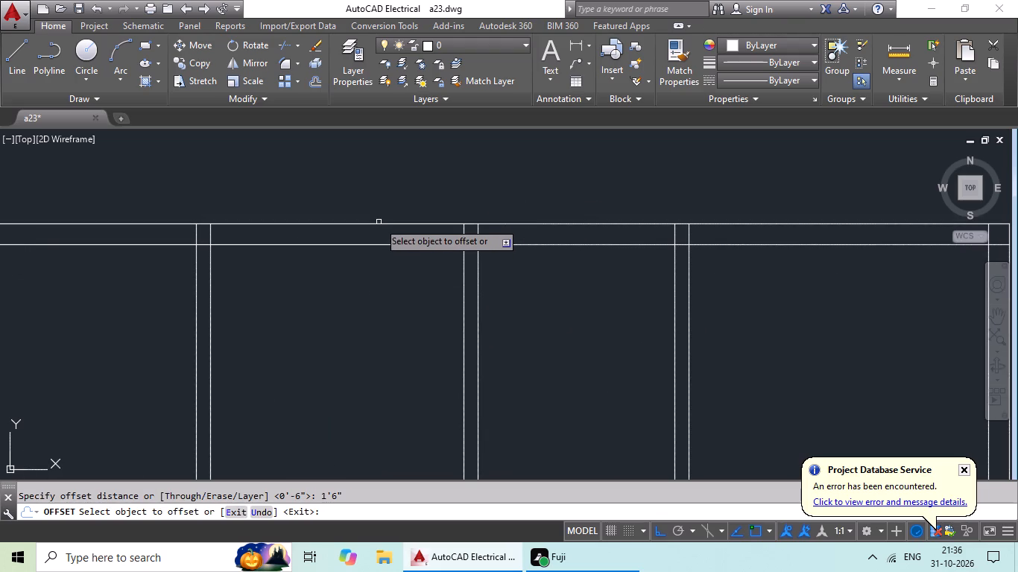
left_click_drag(375, 224, 384, 206)
left_click(398, 171)
scroll(426, 213, "down", 2)
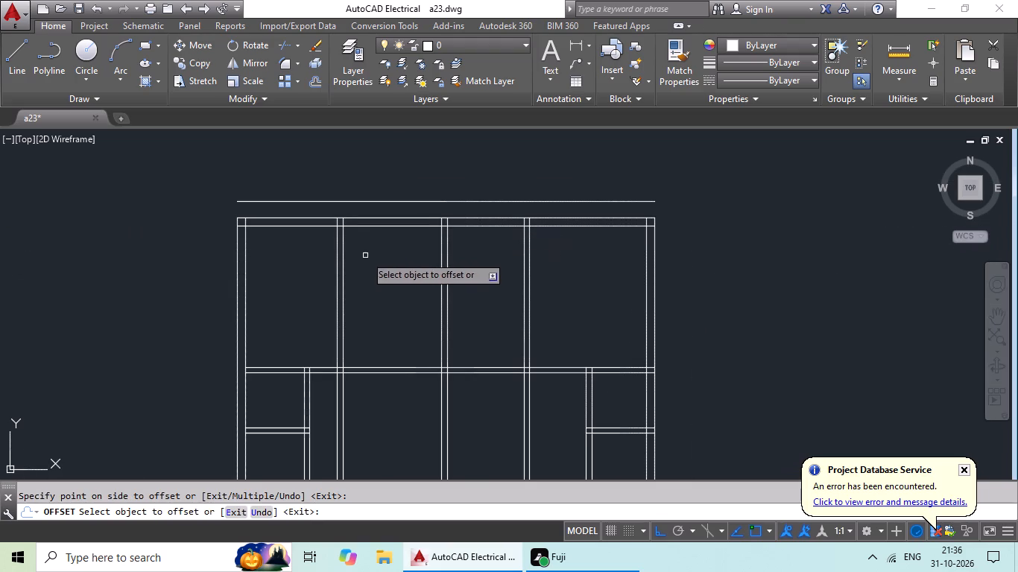
key("Escape")
key("Escape")
Offset the new horizontal line above the top wall 6" upward to form a parallel pair.
key("o")
key("Return")
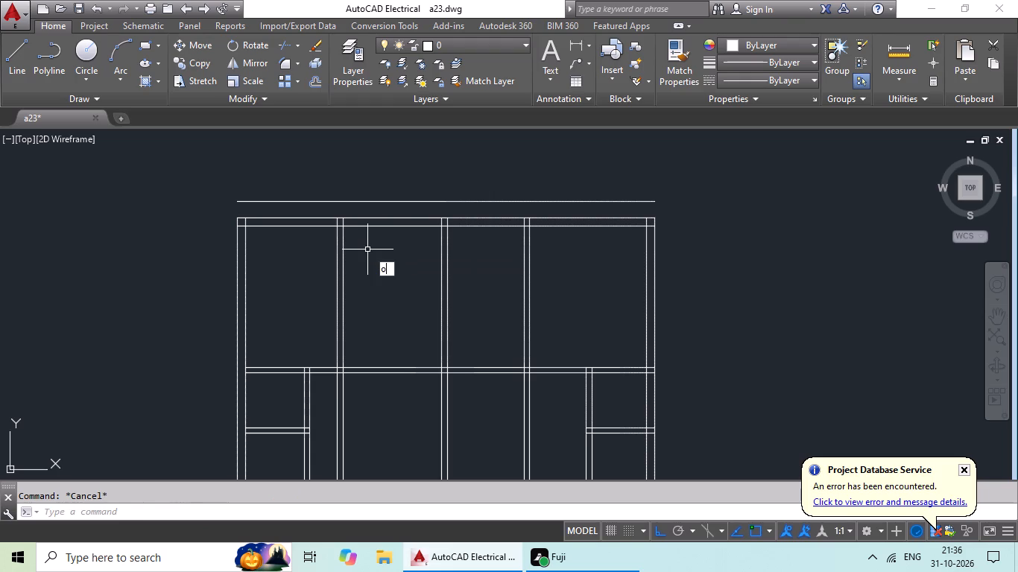
type("6\"")
key("Return")
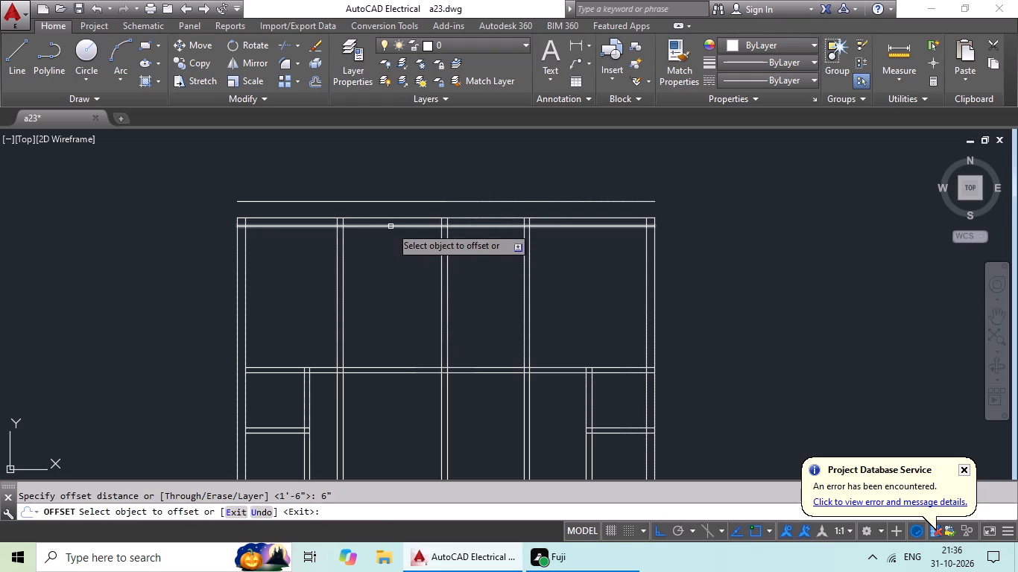
left_click_drag(397, 200, 407, 162)
left_click_drag(408, 139, 405, 161)
key("Escape")
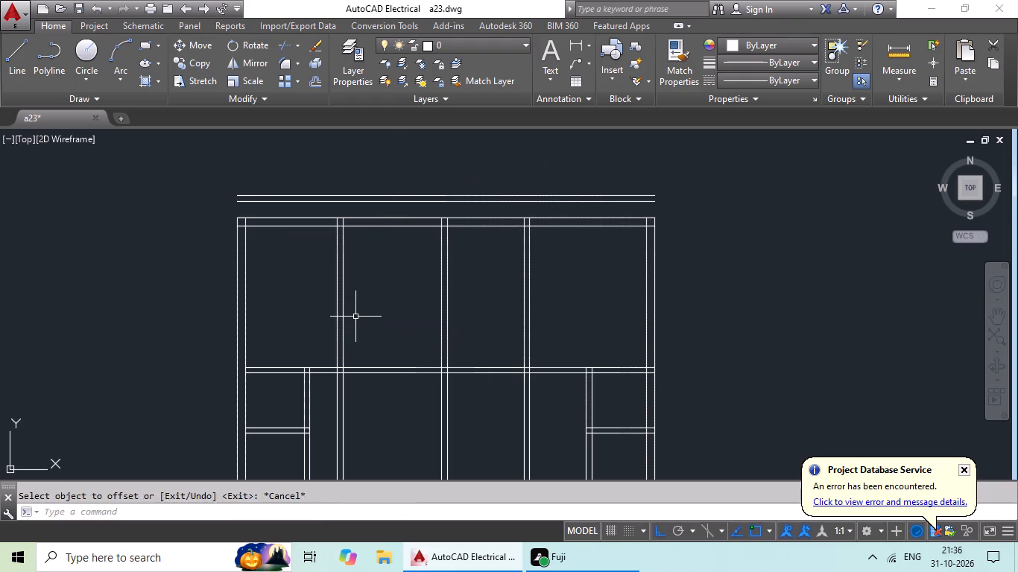
key("Escape")
key("Escape")
Offset the inner line of the top outer wall 1'3" downward into the upper room.
key("o")
key("Return")
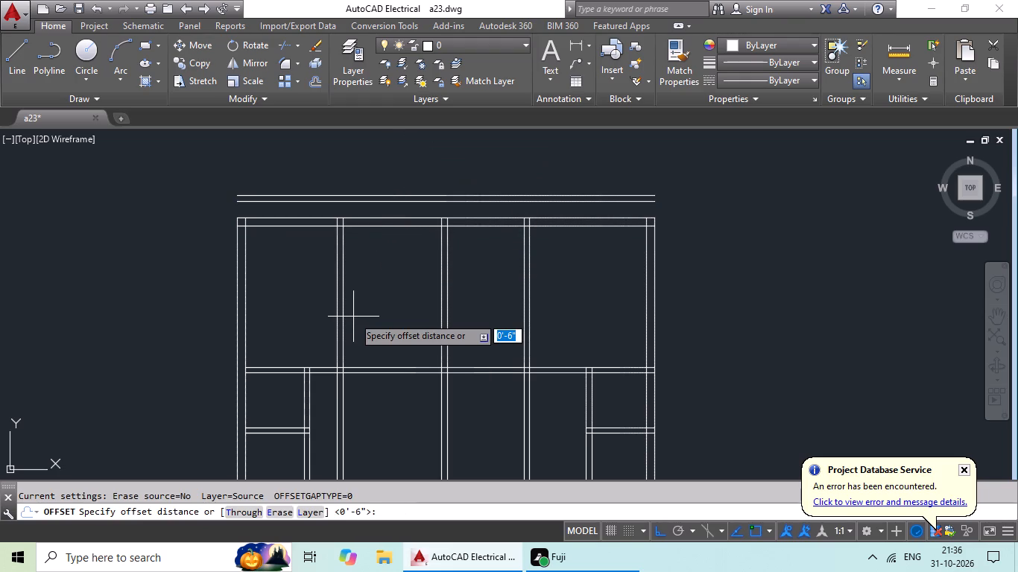
type("1'3\"")
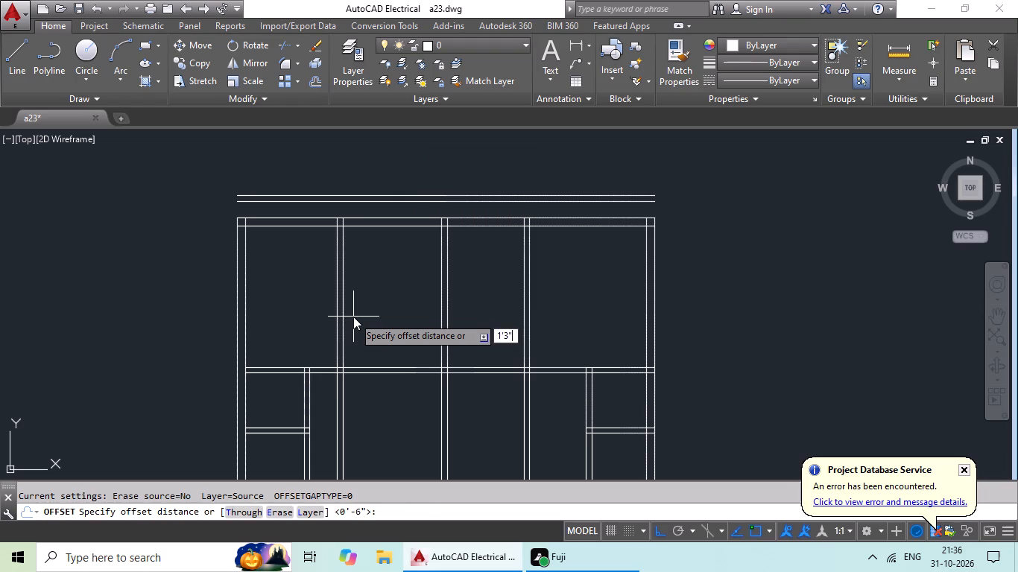
key("Return")
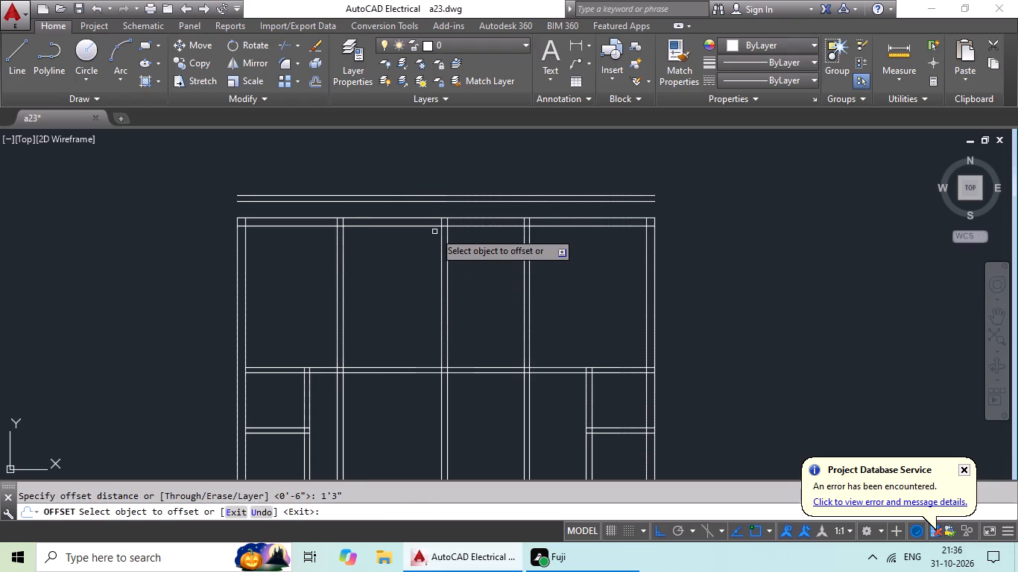
left_click_drag(434, 226, 434, 237)
left_click(424, 284)
key("Escape")
key("Escape")
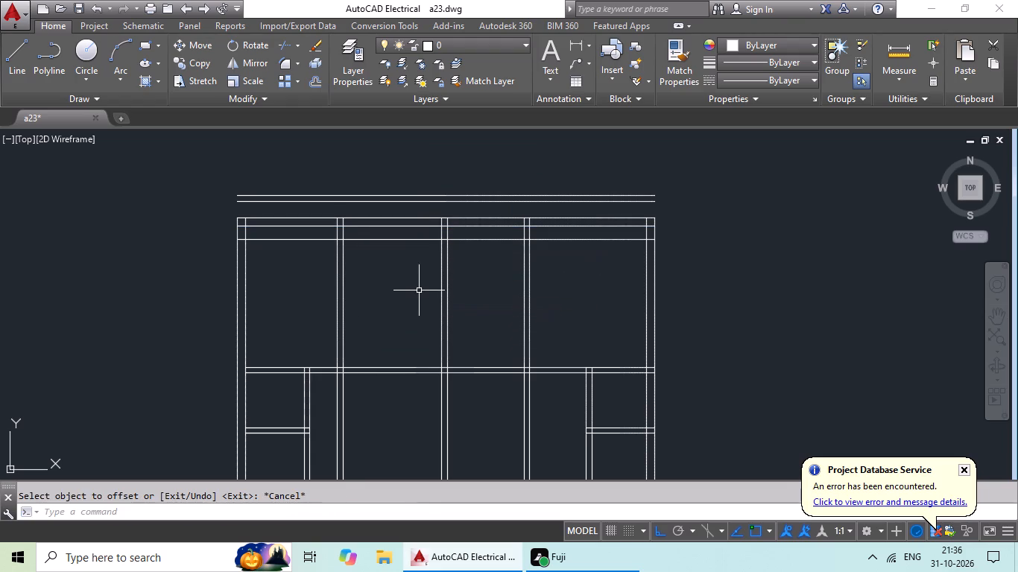
Offset the new horizontal line inside the upper room 6" downward to form a horizontal wall.
key("o")
key("Return")
type("6\"")
key("Return")
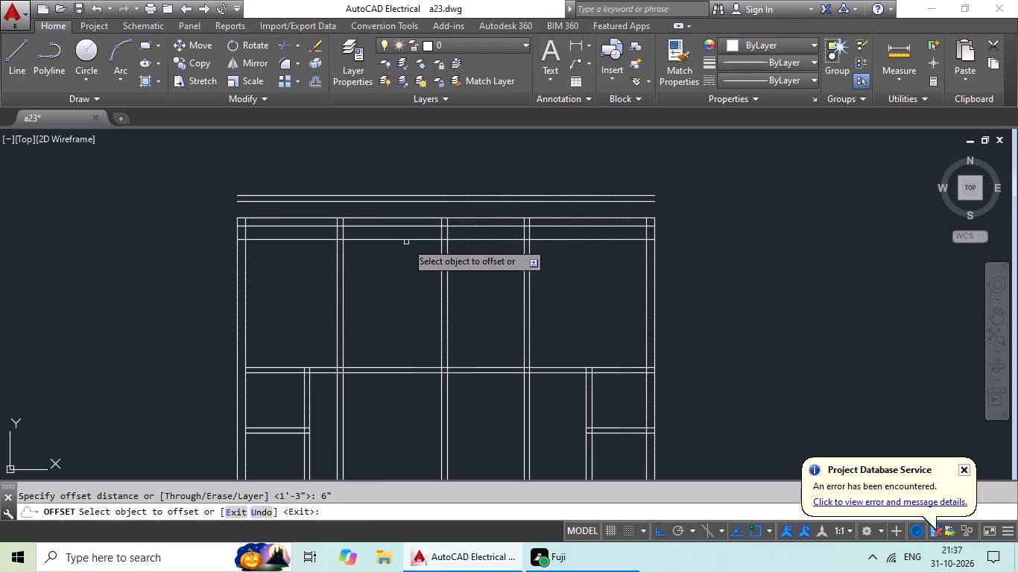
left_click_drag(408, 240, 405, 271)
left_click(405, 286)
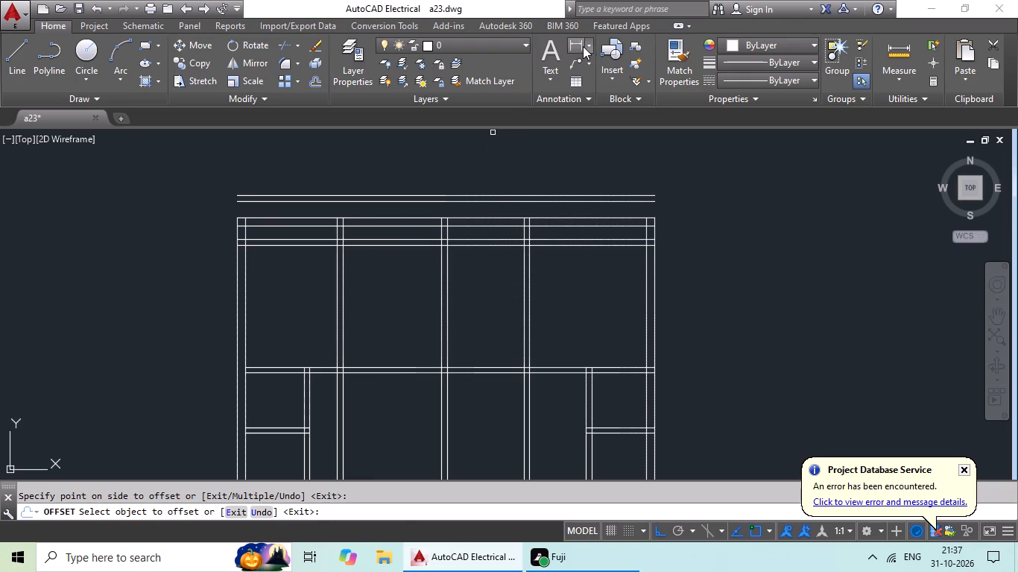
Measure the vertical gap between the line pair above the top wall and the new pair below it using a linear dimension.
left_click(578, 45)
left_click(490, 201)
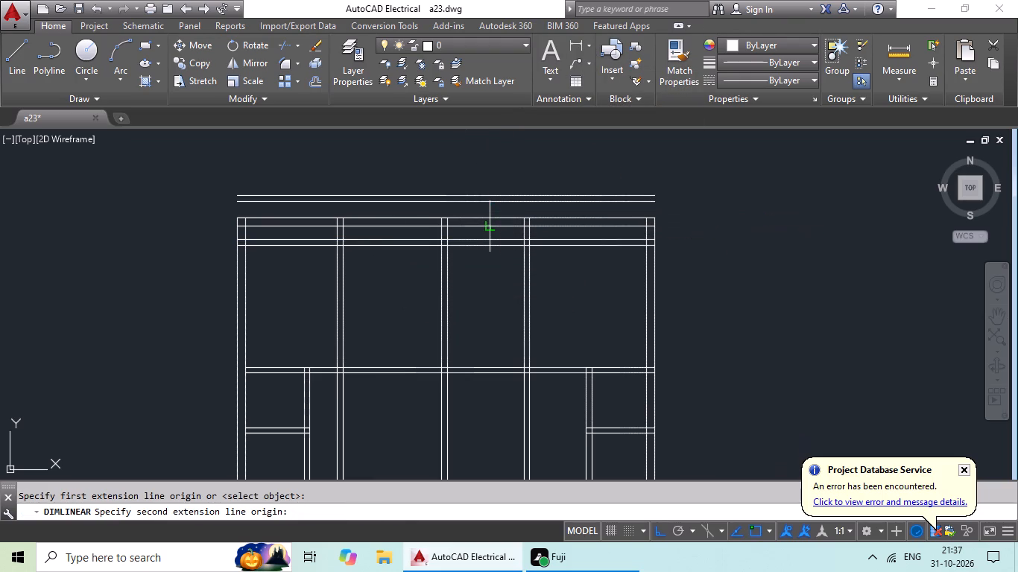
left_click(493, 238)
scroll(486, 233, "up", 2)
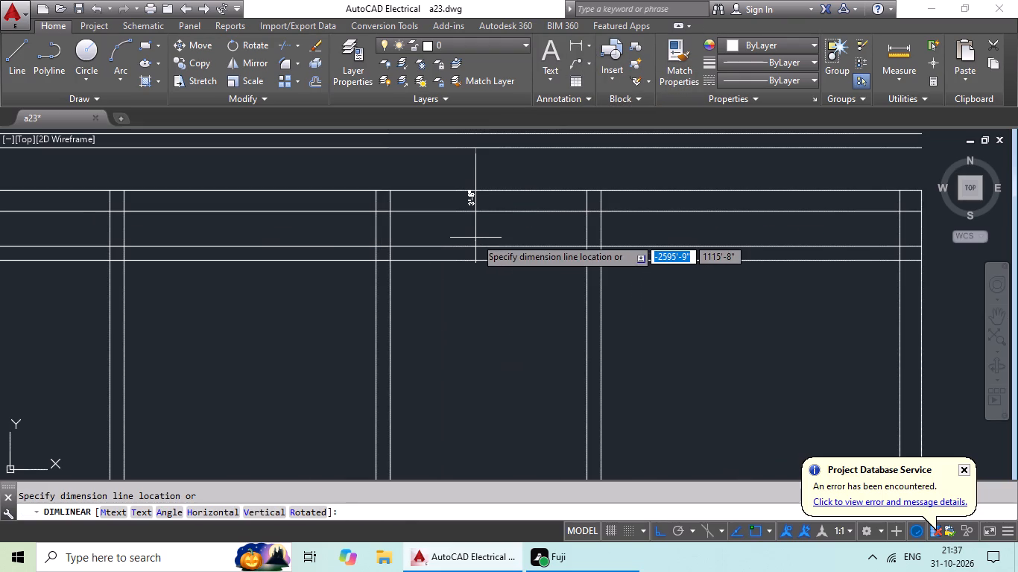
scroll(475, 238, "up", 1)
key("Escape")
scroll(475, 238, "down", 2)
key("Escape")
key("Escape")
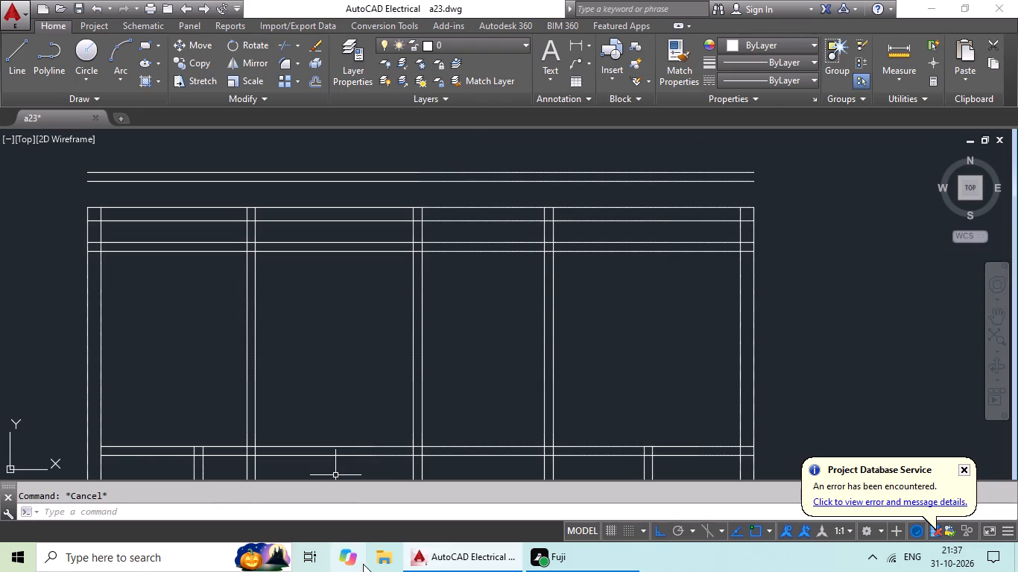
key("Escape")
key("Escape")
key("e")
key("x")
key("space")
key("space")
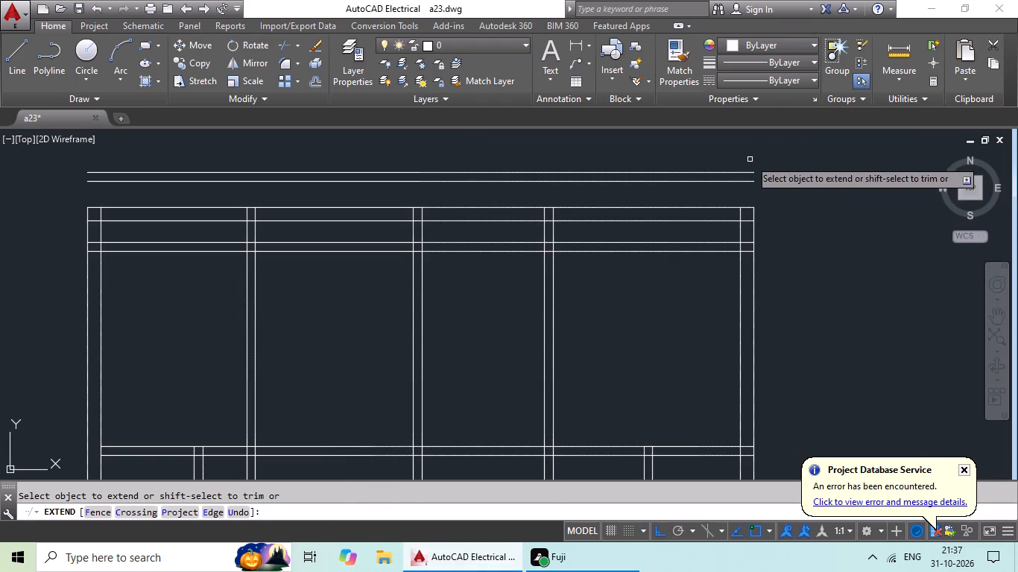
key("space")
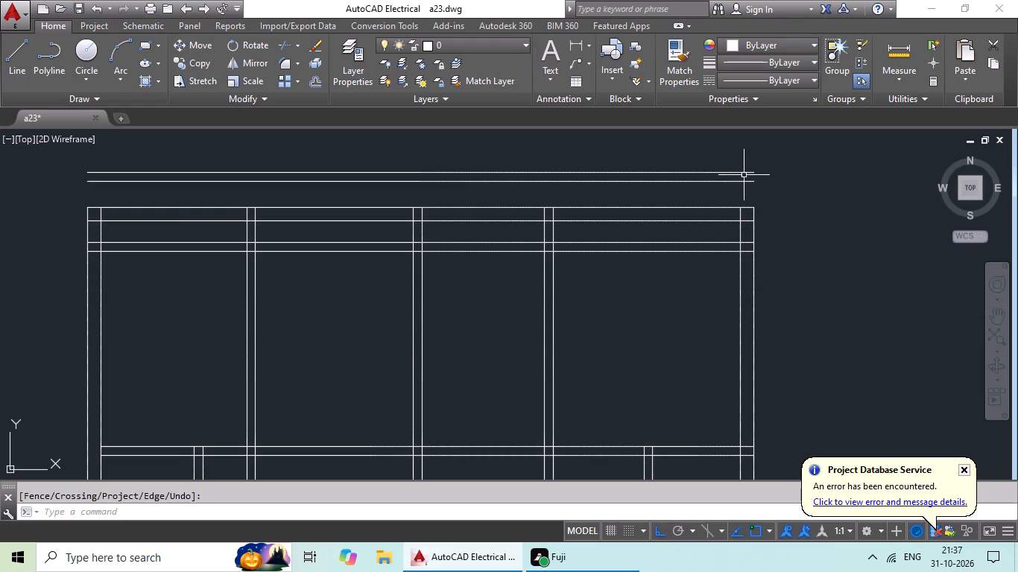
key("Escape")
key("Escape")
Extend both lines of the right outer wall up to the topmost horizontal line above the top wall.
key("e")
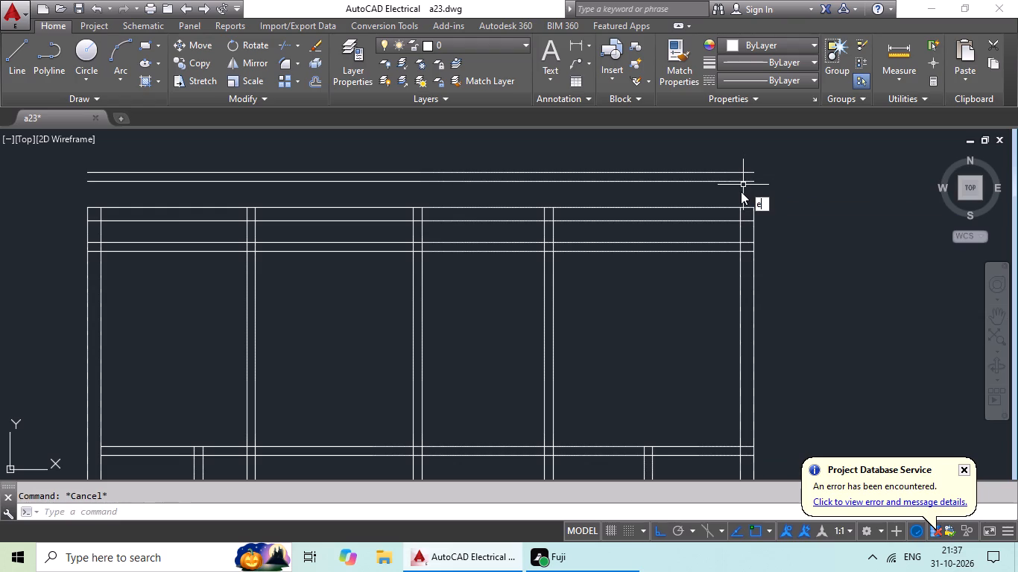
key("x")
key("space")
key("space")
left_click(741, 233)
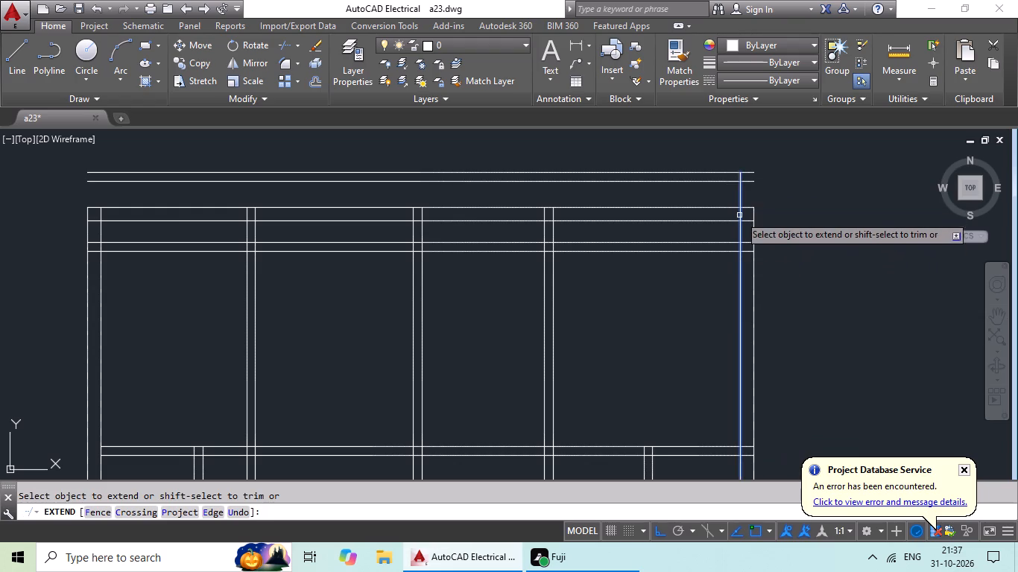
left_click(742, 191)
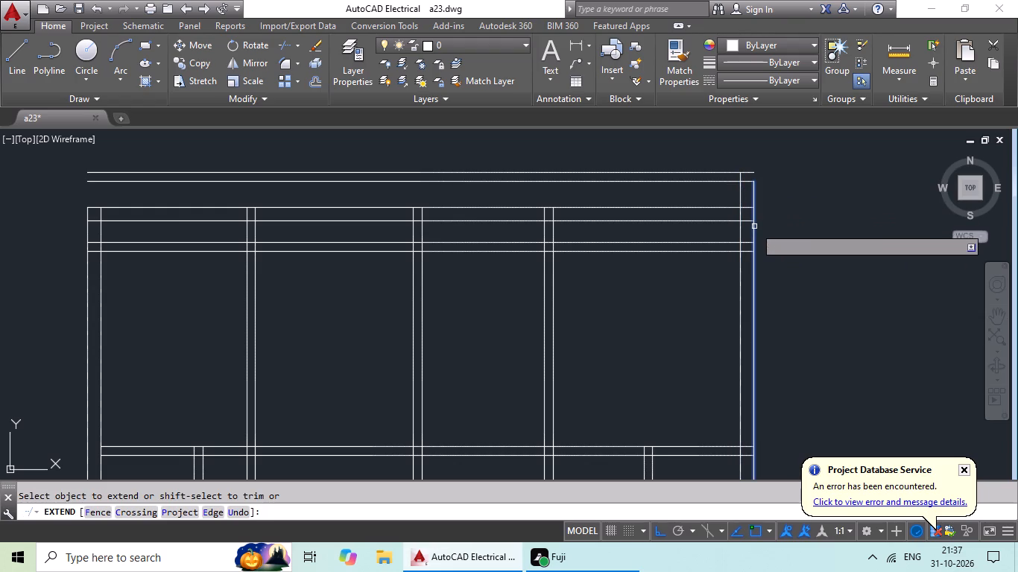
left_click(753, 229)
left_click(754, 206)
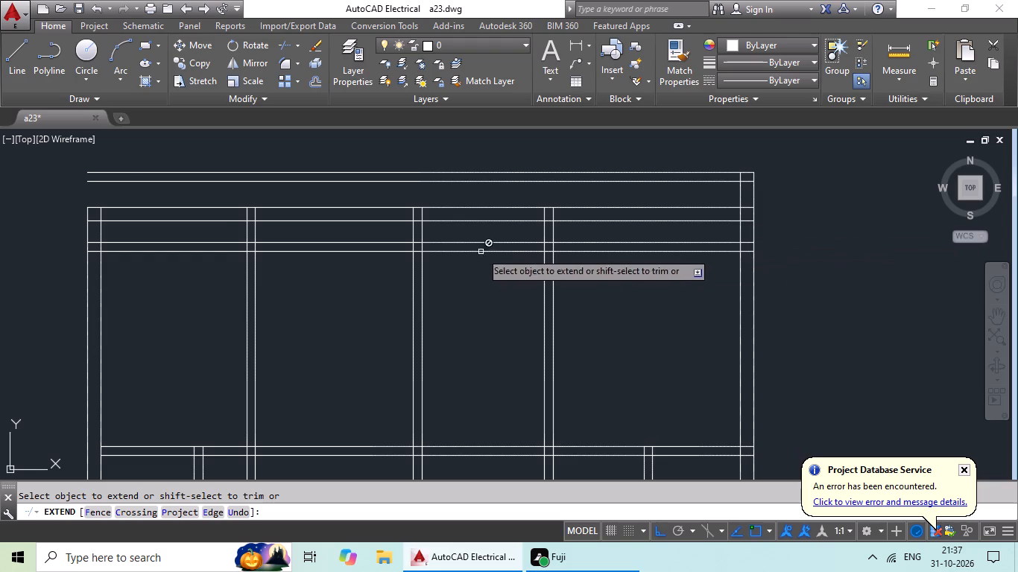
middle_click_drag(482, 252, 570, 252)
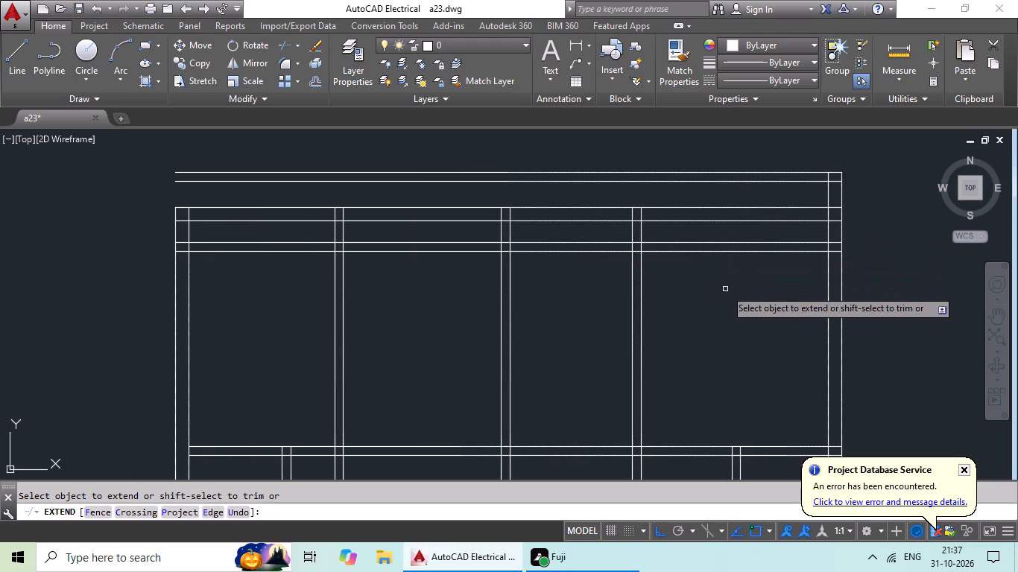
key("Escape")
key("Escape")
Offset the right outer wall's inner line and the middle partition's left line 6'6" to the left.
key("o")
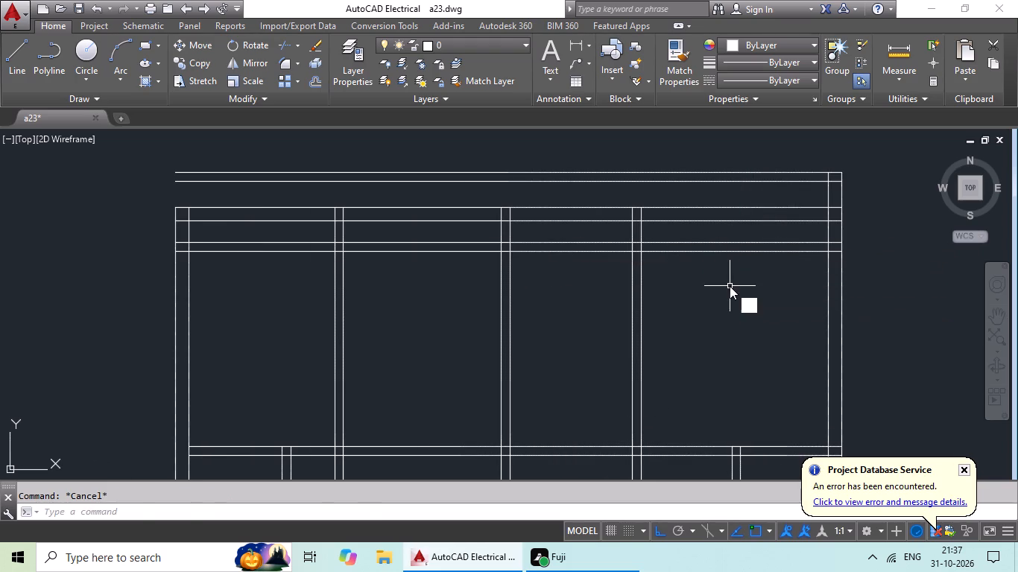
key("Return")
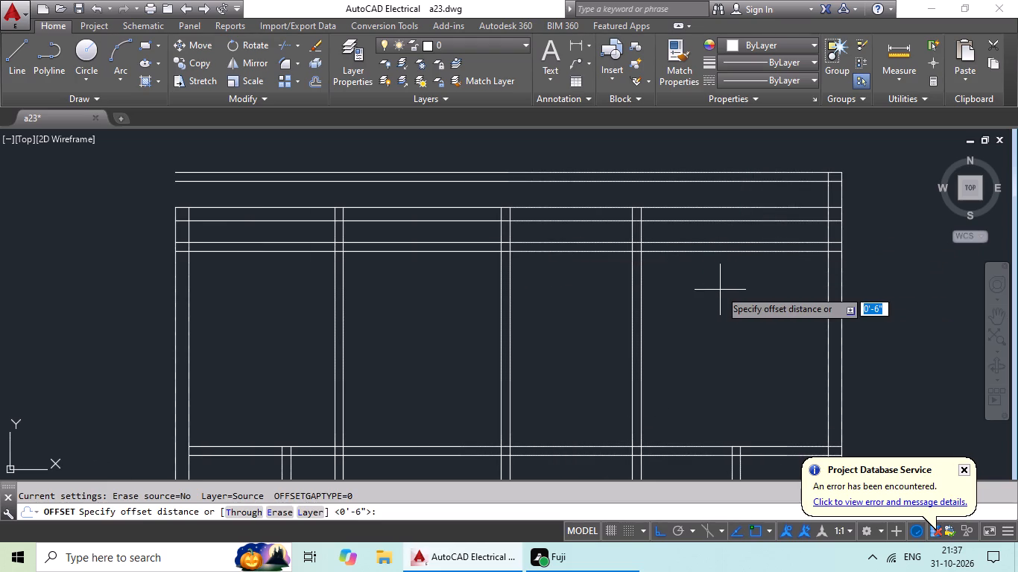
type("6'6")
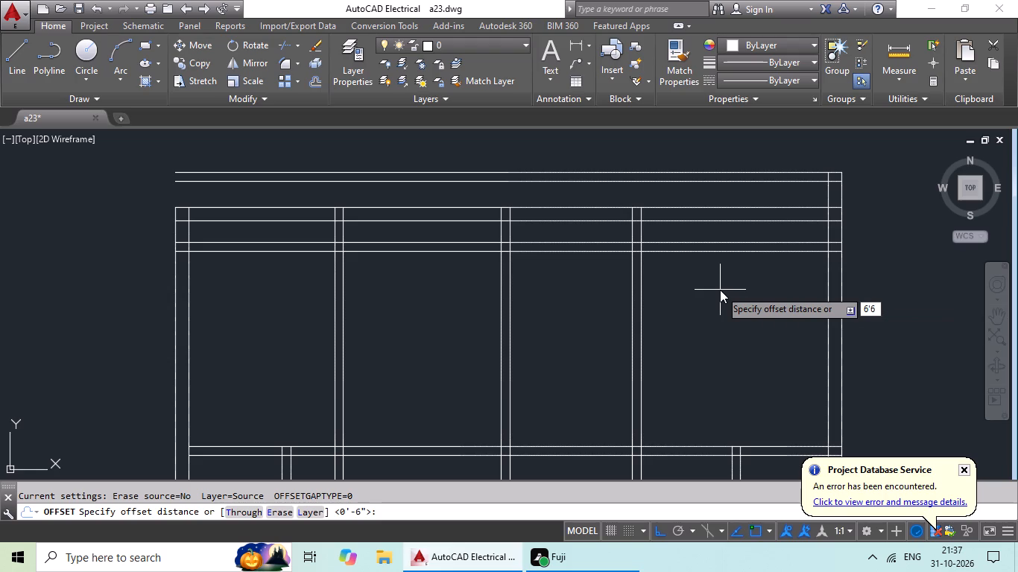
key("shift+quotedbl")
key("Return")
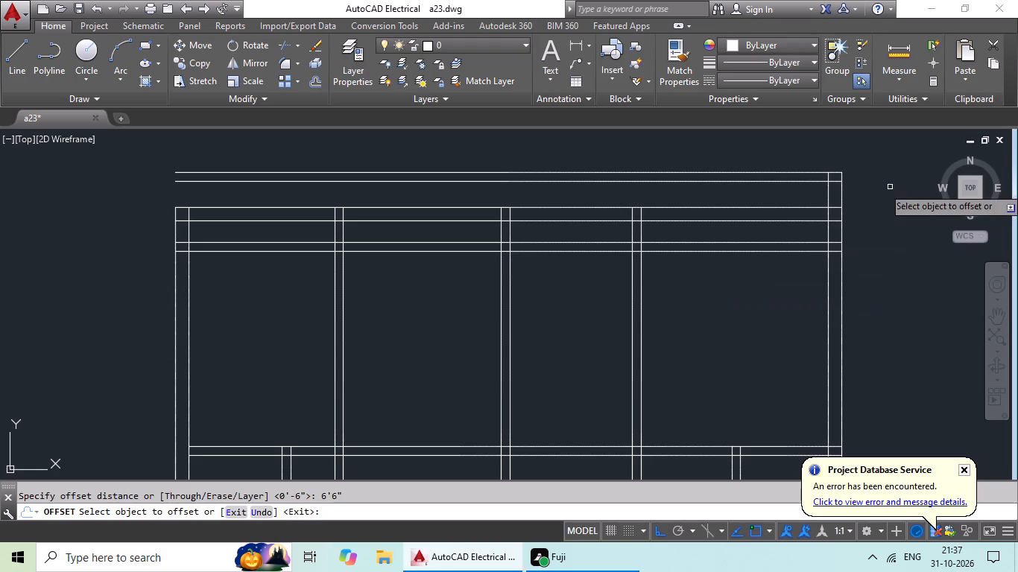
left_click_drag(828, 225, 809, 235)
left_click(676, 278)
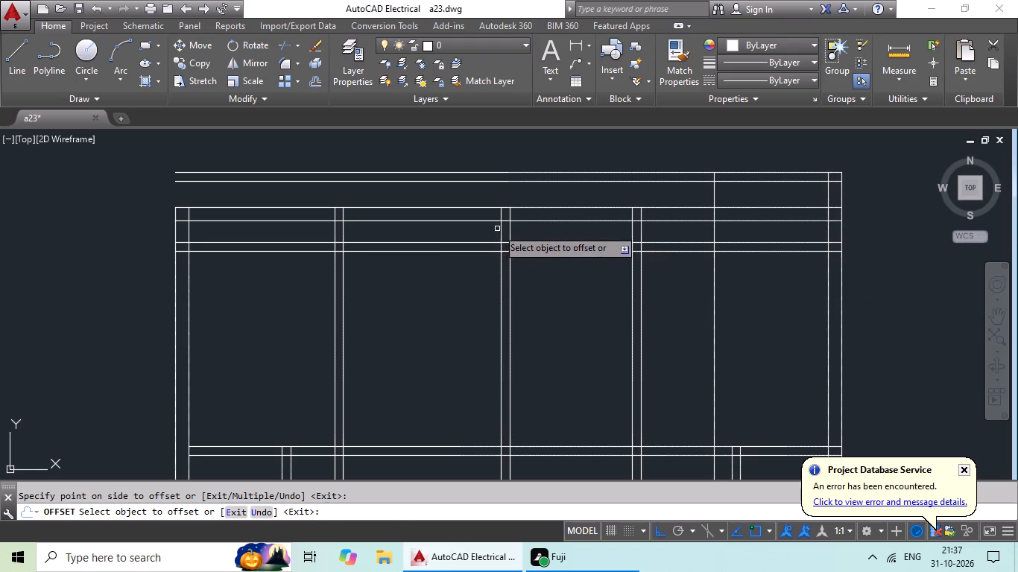
left_click_drag(501, 224, 363, 254)
left_click(312, 266)
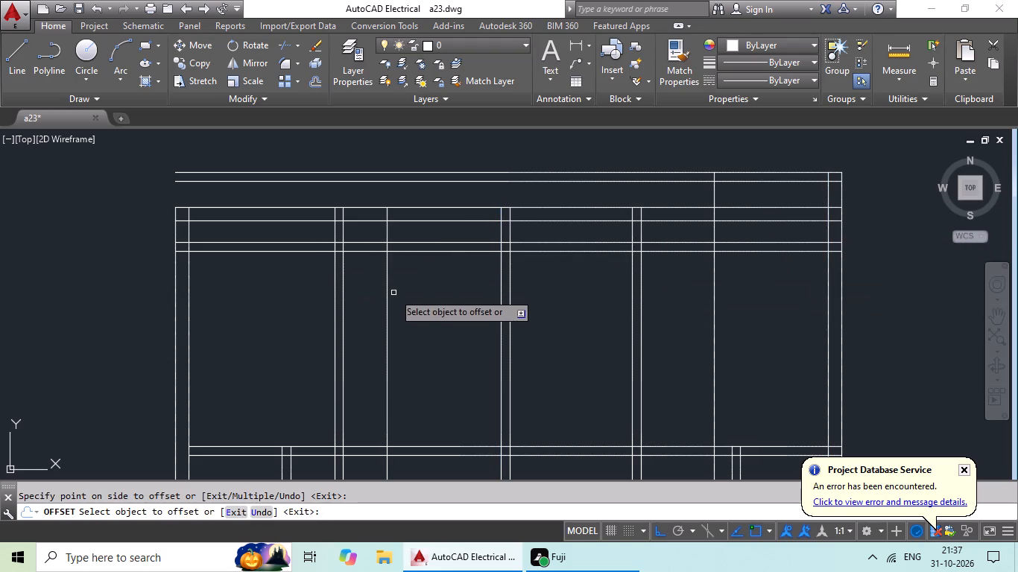
key("Escape")
key("Escape")
Offset each of the two new vertical lines 6" to the left to form two partition walls.
key("o")
key("Return")
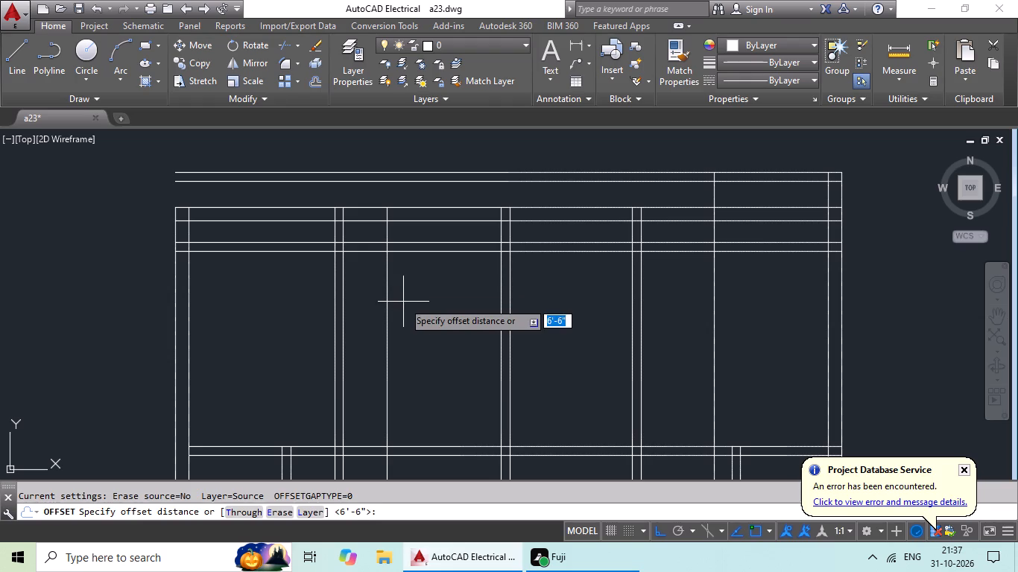
type("6\"")
key("Return")
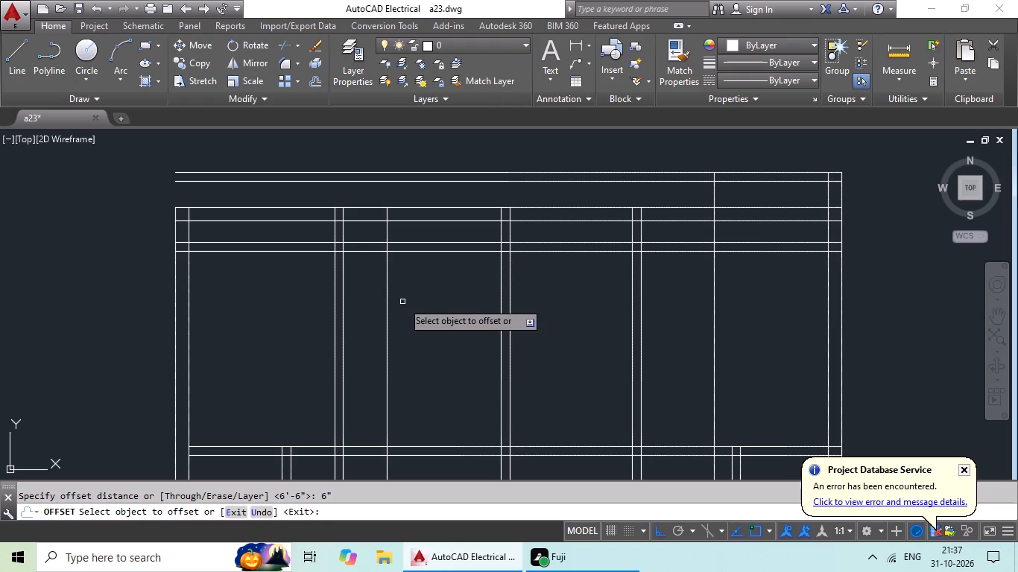
left_click(386, 290)
left_click(350, 290)
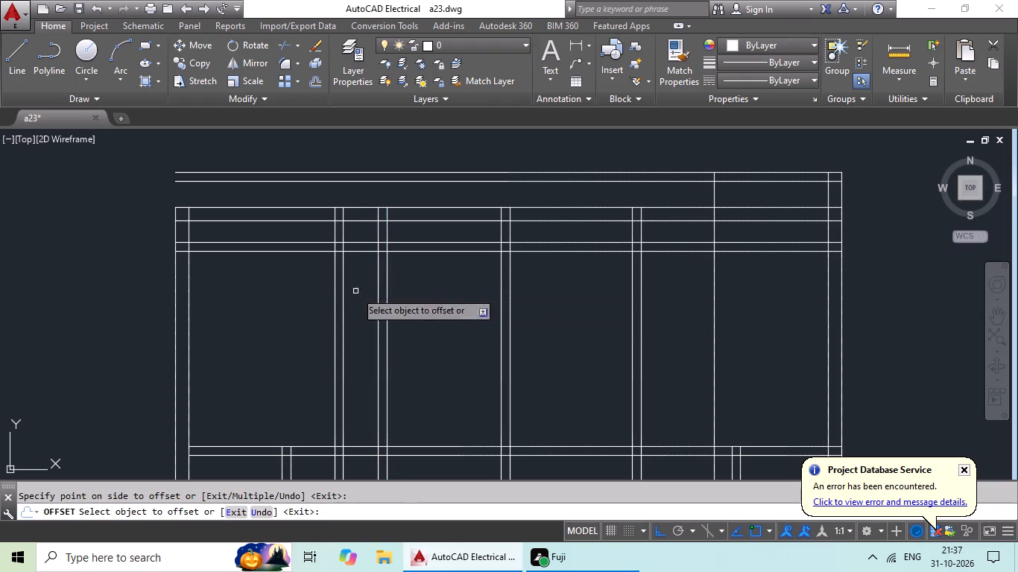
left_click_drag(714, 280, 695, 289)
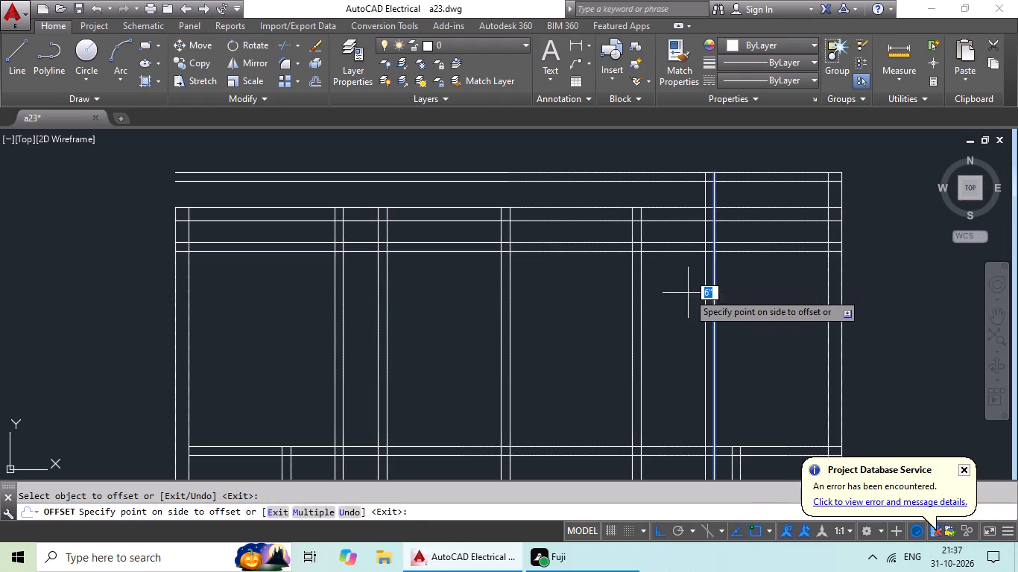
left_click(688, 293)
key("Escape")
key("Escape")
key("Escape")
Extend both lines of the new partition left of the middle partition up to the topmost horizontal line.
key("e")
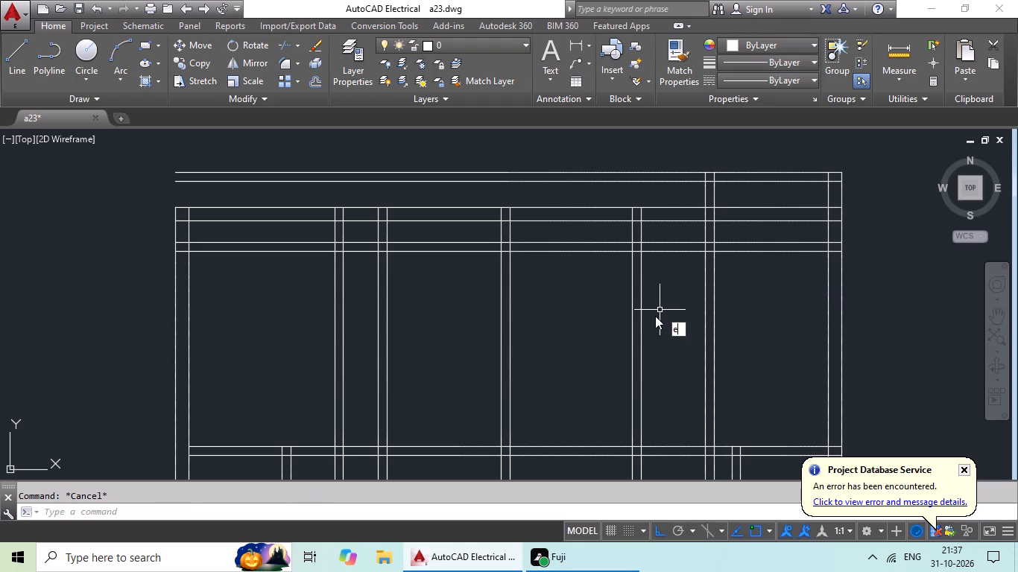
key("x")
key("space")
key("space")
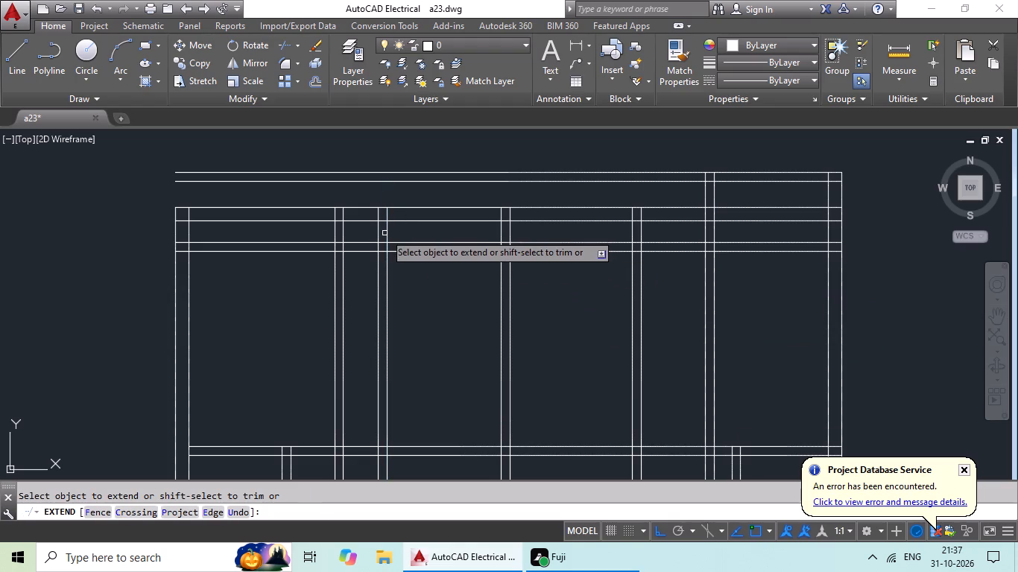
left_click(385, 217)
left_click(388, 196)
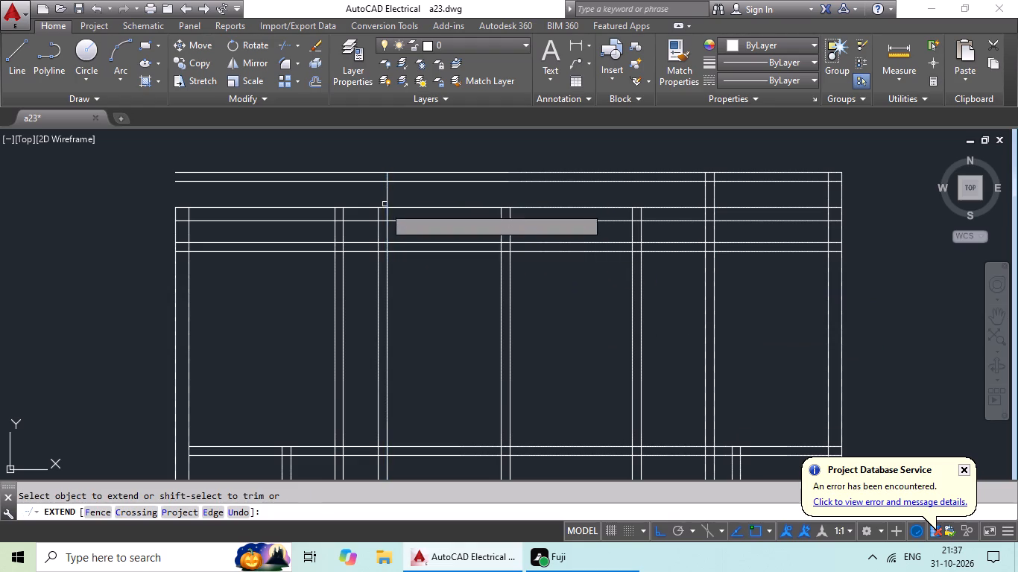
left_click_drag(379, 209, 382, 203)
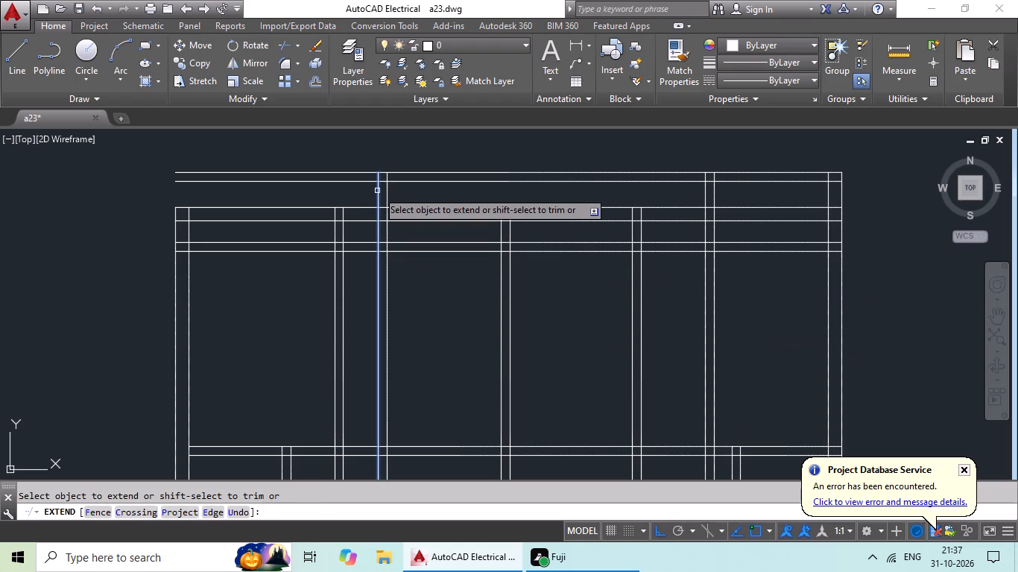
left_click(377, 191)
scroll(448, 325, "up", 1)
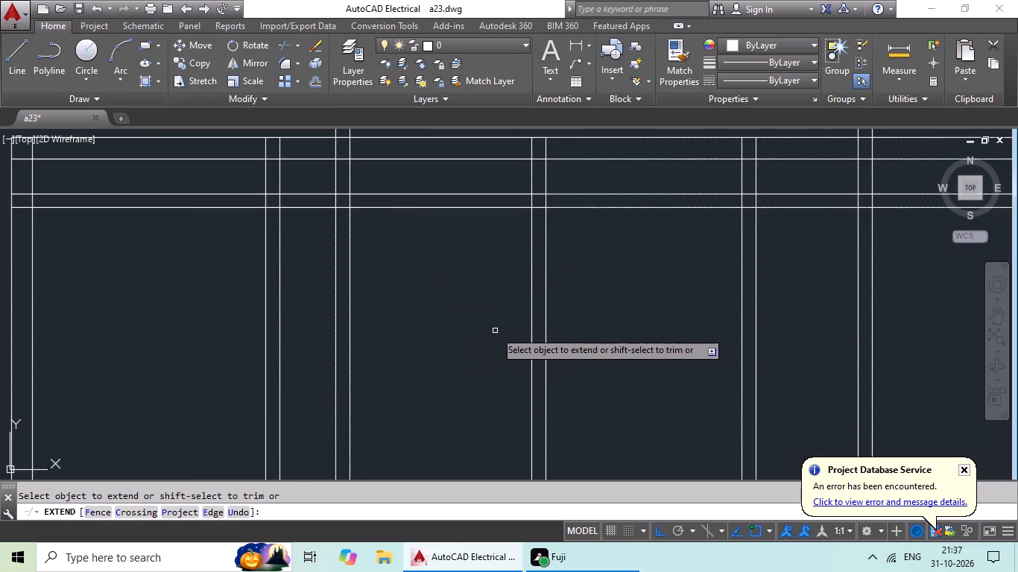
scroll(467, 324, "down", 1)
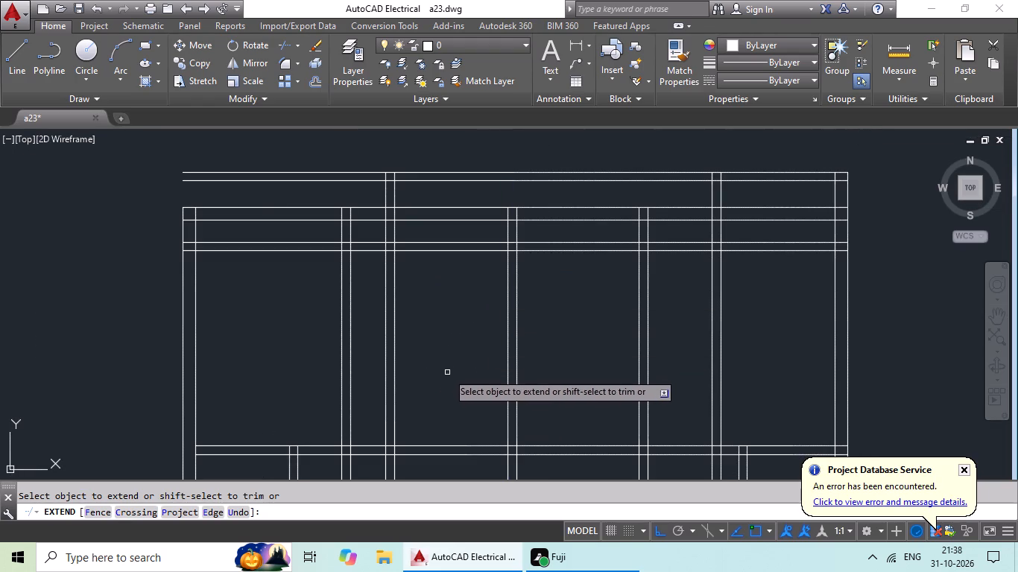
key("Escape")
key("Escape")
Trim the two top outer wall lines between the new right-hand partition and the right outer wall.
key("t")
key("r")
key("space")
key("space")
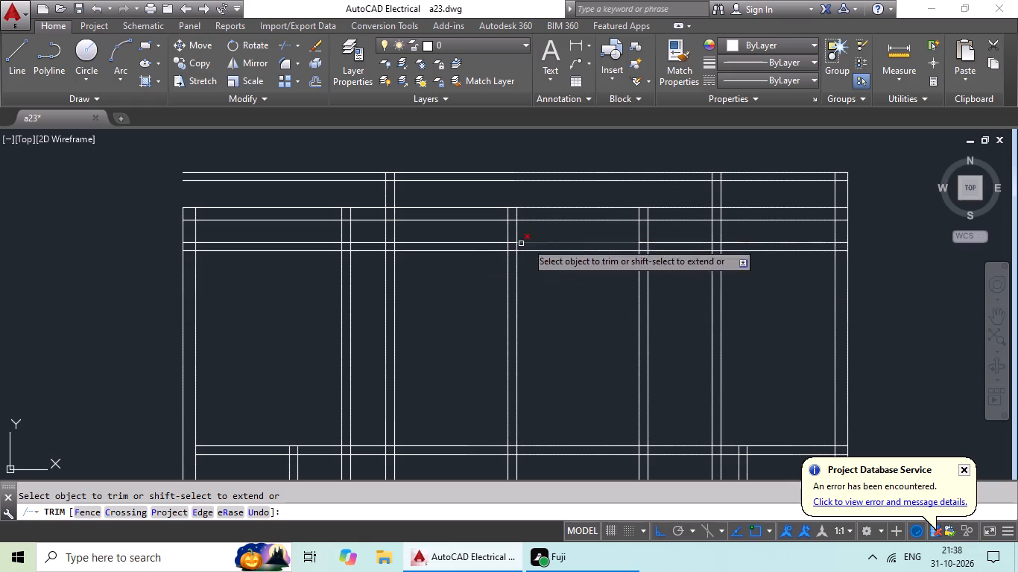
scroll(791, 205, "up", 2)
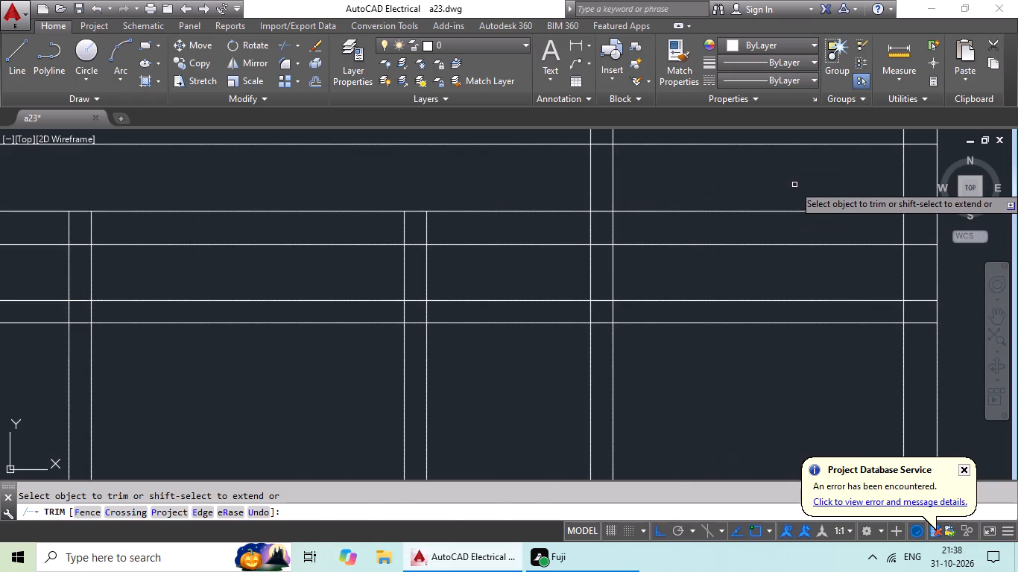
left_click_drag(794, 185, 740, 252)
scroll(768, 229, "down", 2)
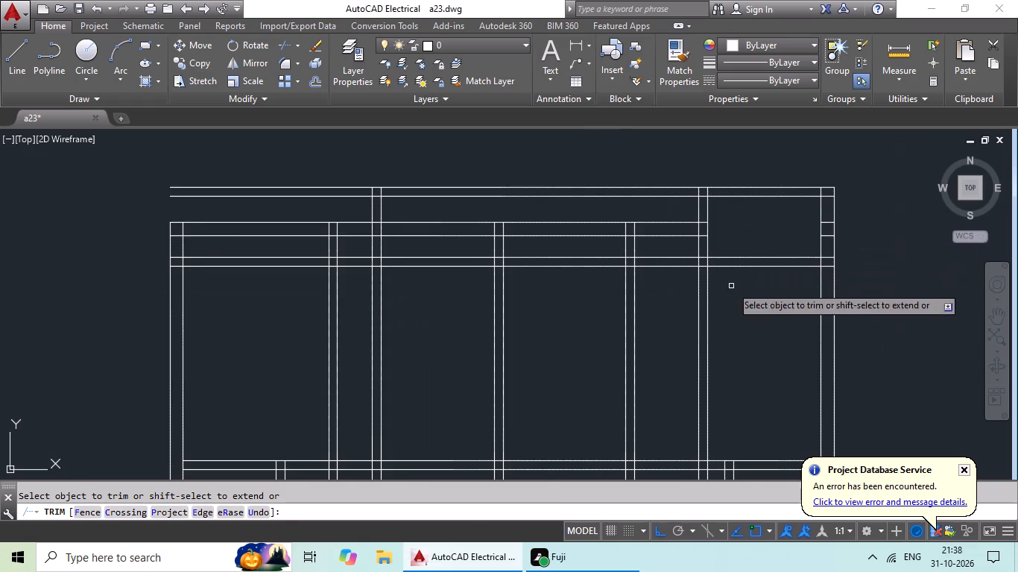
middle_click_drag(731, 286, 747, 281)
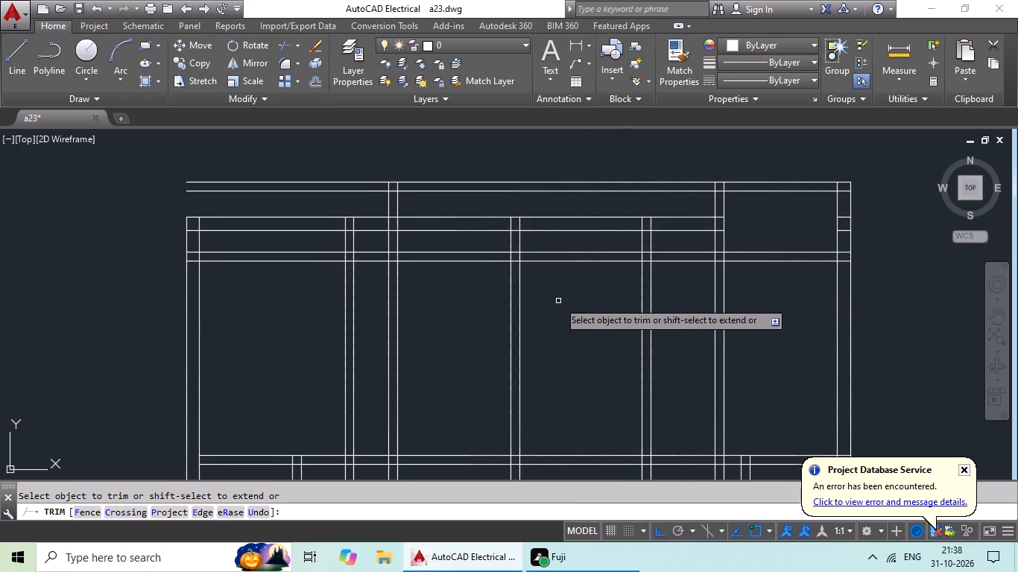
key("Escape")
key("Escape")
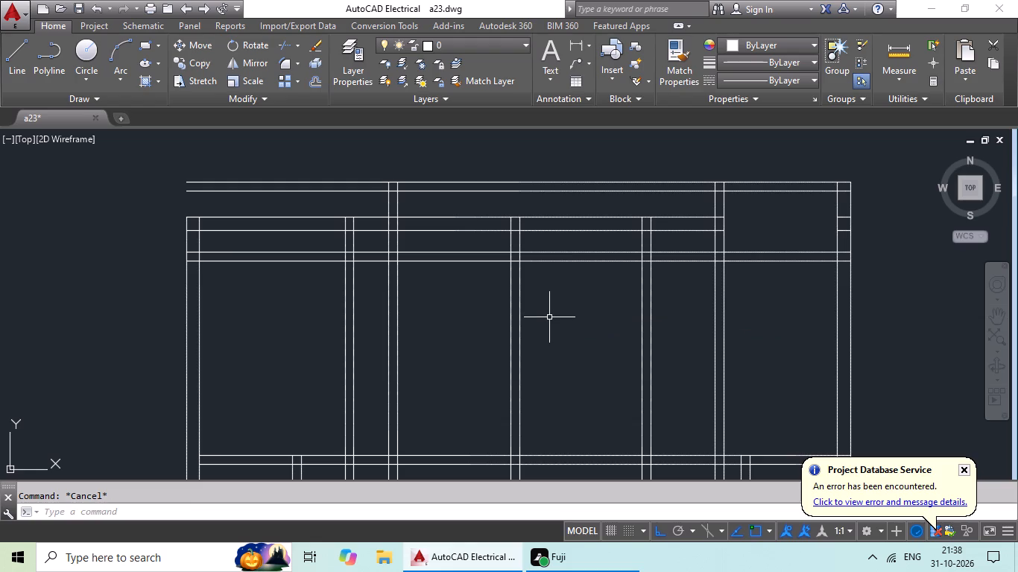
Extend both lines of the middle partition up to the topmost horizontal line.
type("ex")
key("space")
key("space")
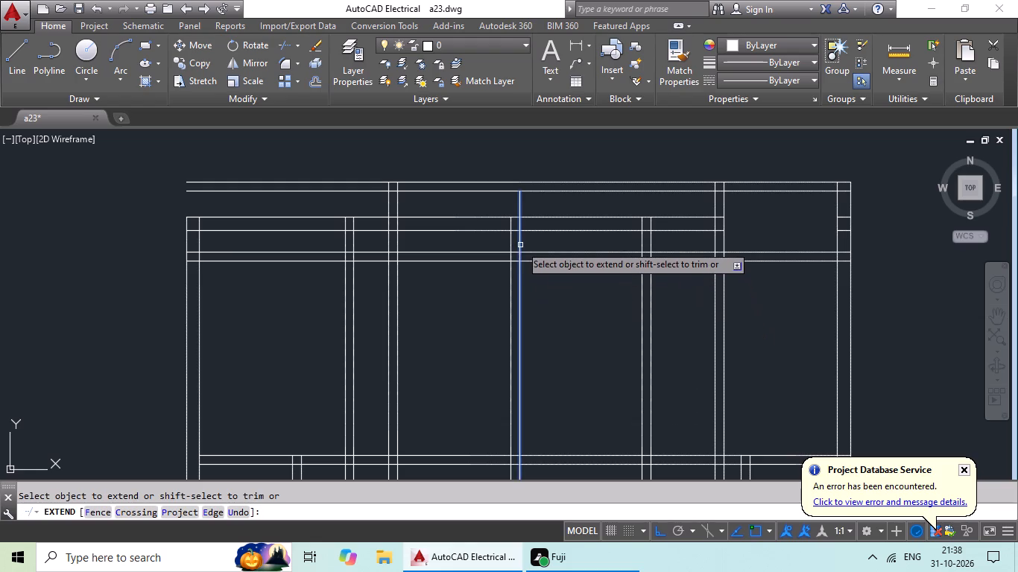
left_click(520, 245)
left_click(520, 217)
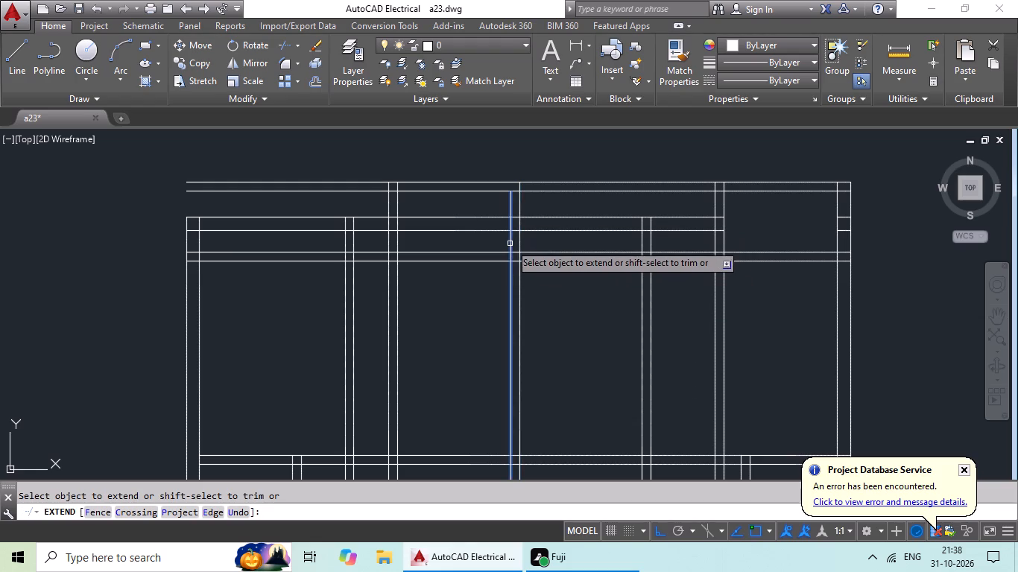
left_click(510, 243)
left_click(509, 224)
key("Escape")
key("Escape")
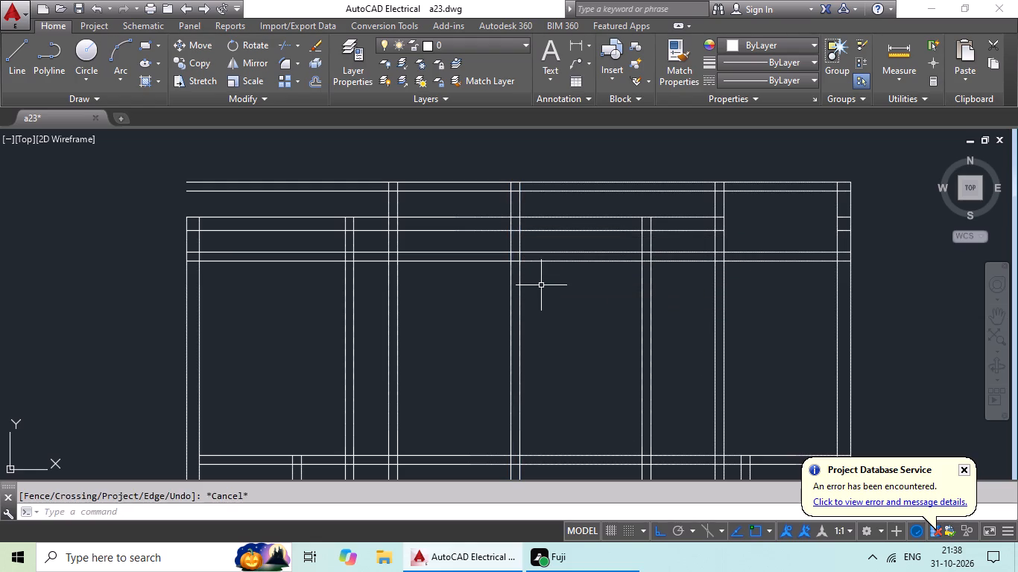
key("Escape")
Trim the two top outer wall lines between the new left-hand partition and the middle partition.
type("tr")
key("space")
key("space")
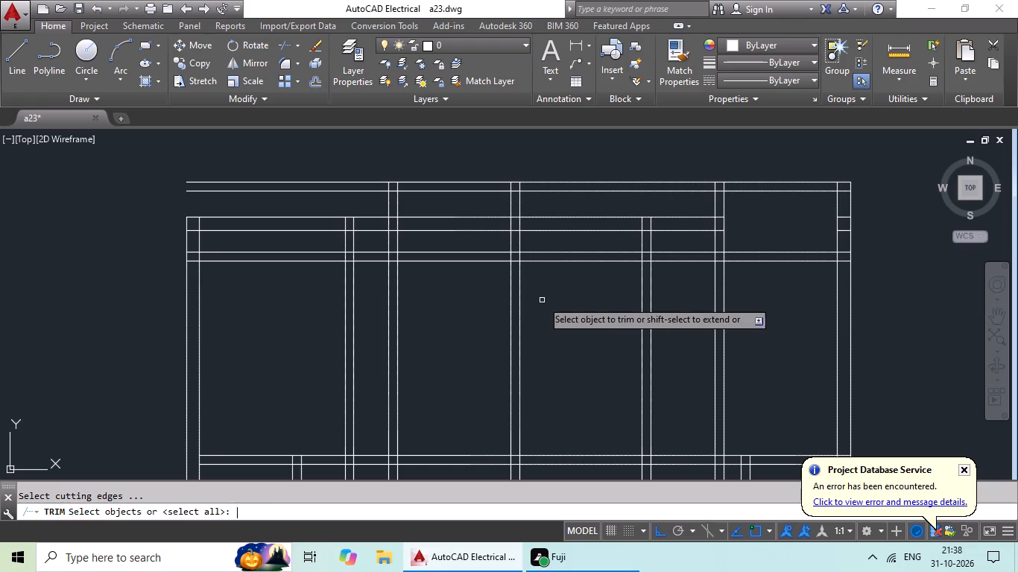
scroll(476, 194, "up", 2)
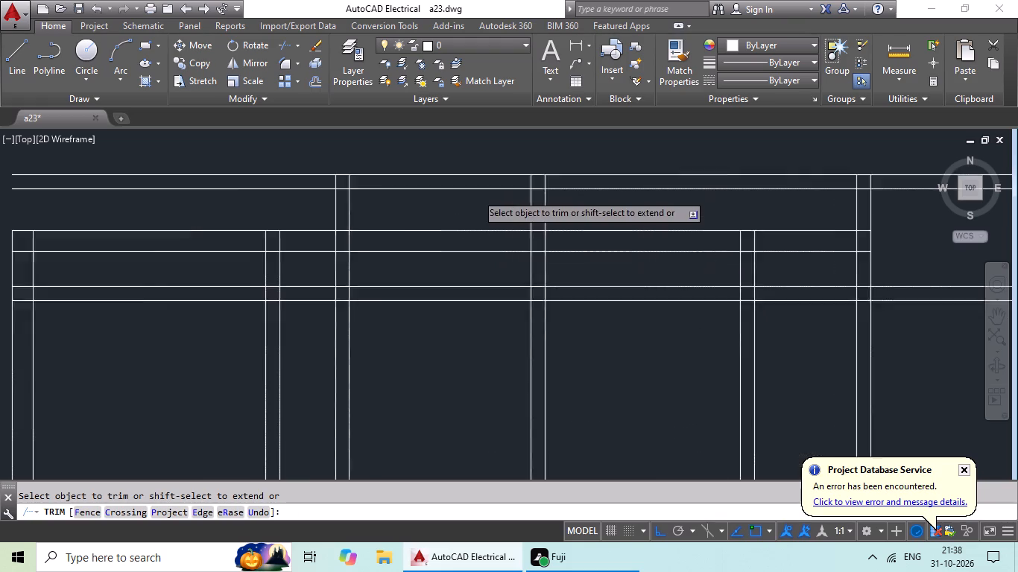
left_click_drag(485, 206, 449, 290)
scroll(455, 280, "down", 2)
middle_click_drag(459, 274, 460, 217)
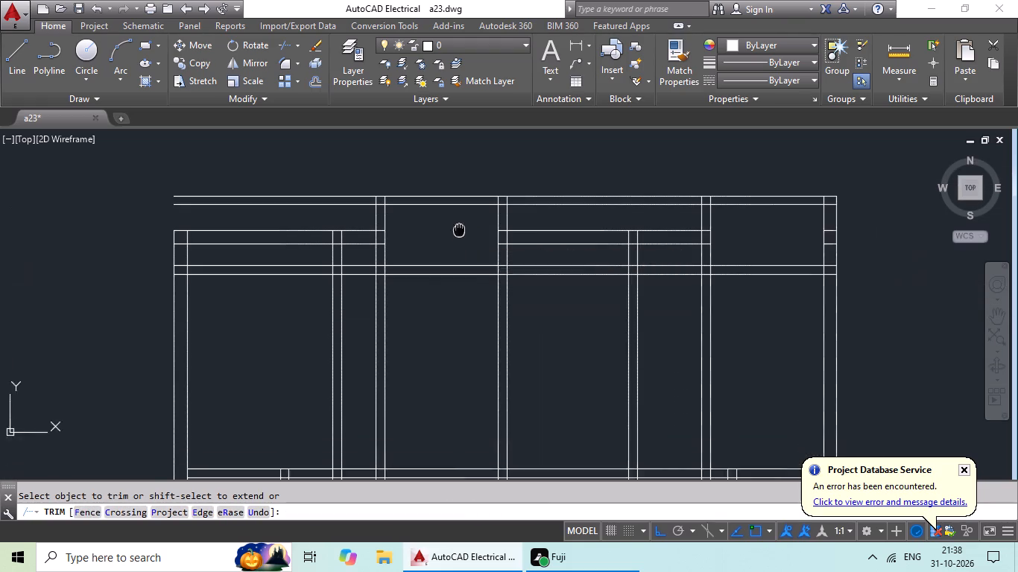
Trim both lines of the middle and left-hand bay partitions inside the large top room, below the lower horizontal wall pair.
left_click_drag(543, 296, 485, 366)
left_click_drag(472, 302, 365, 381)
Trim the vertical partition lines crossing the two large rooms on either side of the central wall in the middle row.
scroll(434, 315, "down", 2)
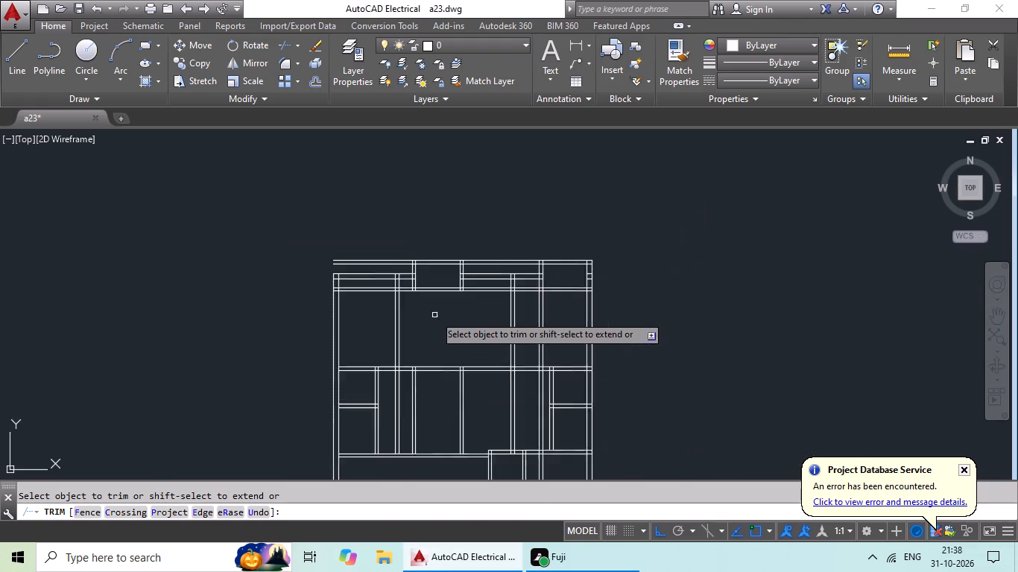
middle_click_drag(434, 316, 448, 246)
scroll(480, 328, "up", 1)
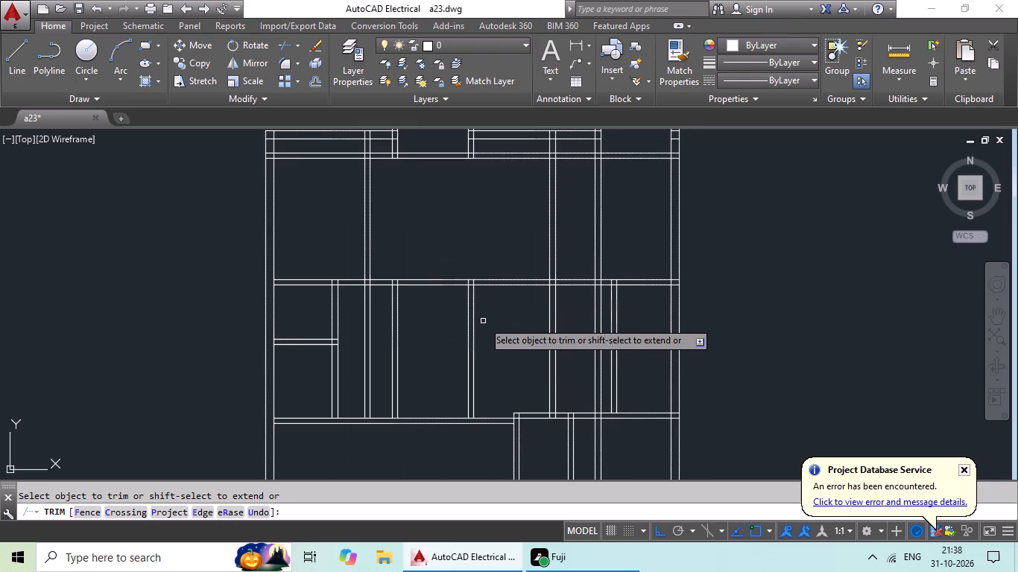
scroll(484, 316, "down", 1)
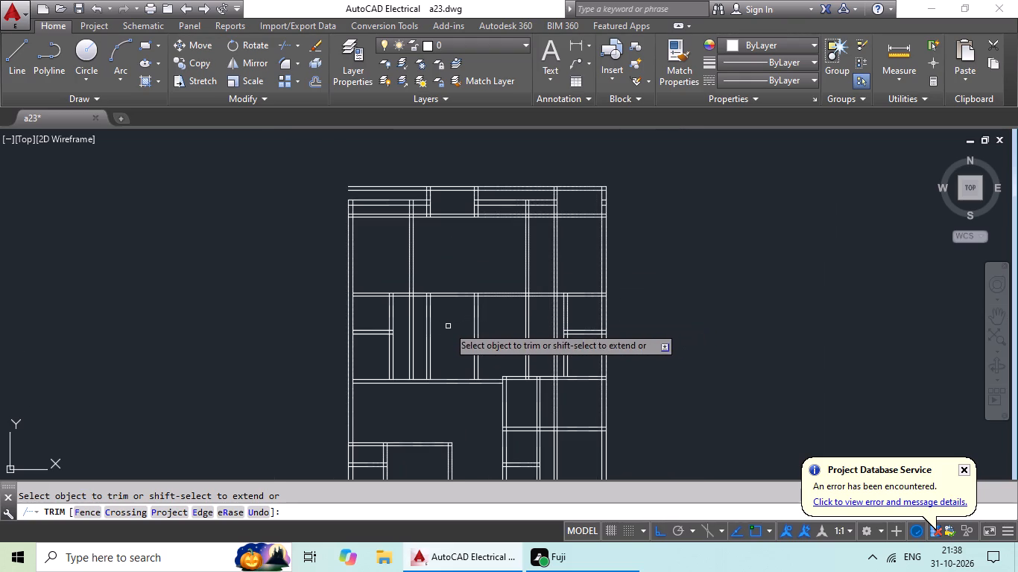
scroll(449, 331, "up", 1)
left_click_drag(455, 319, 386, 393)
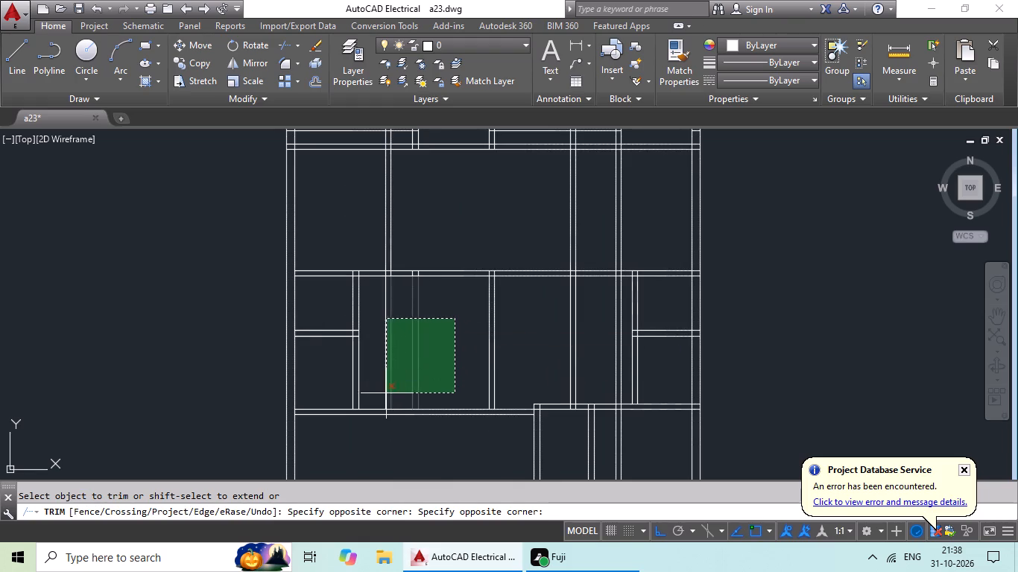
left_click_drag(386, 393, 382, 399)
scroll(609, 344, "up", 2)
left_click_drag(643, 310, 459, 429)
scroll(507, 343, "down", 3)
middle_click_drag(505, 340, 575, 320)
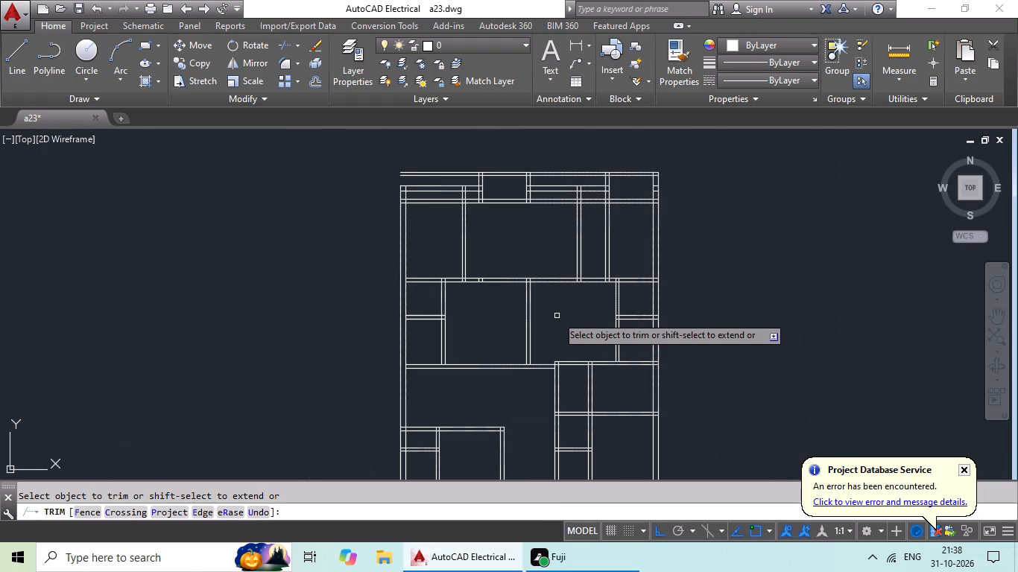
key("Escape")
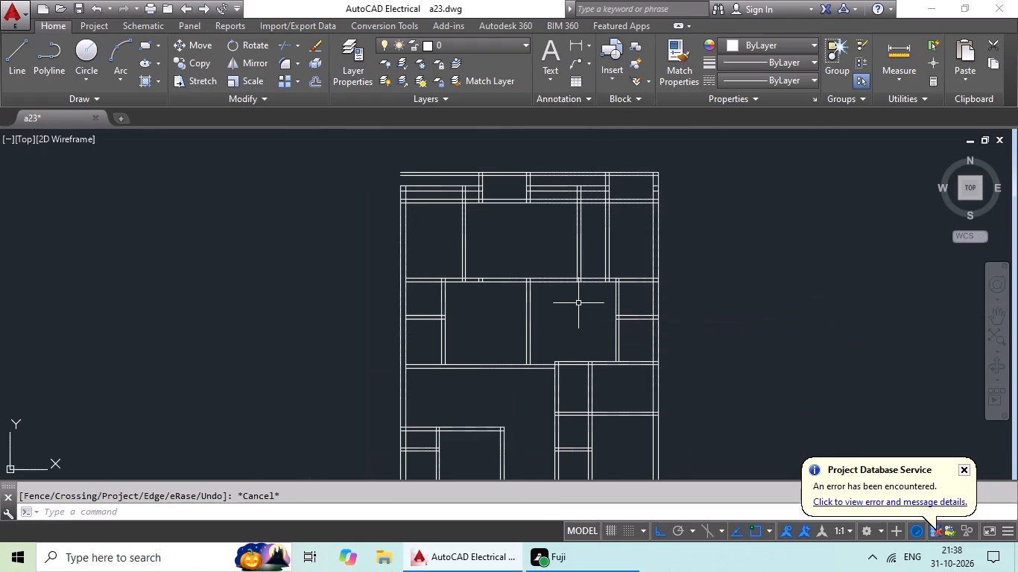
Erase the two short leftover vertical lines inside the horizontal wall between the top and middle rows of rooms.
scroll(572, 309, "down", 3)
key("Escape")
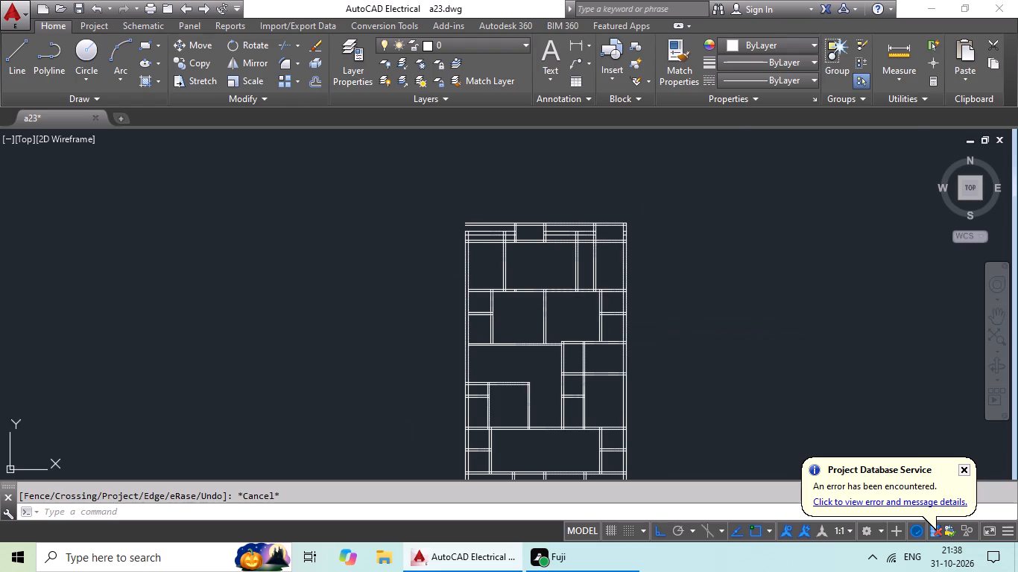
scroll(571, 299, "up", 4)
middle_click_drag(473, 265, 633, 264)
scroll(362, 227, "up", 5)
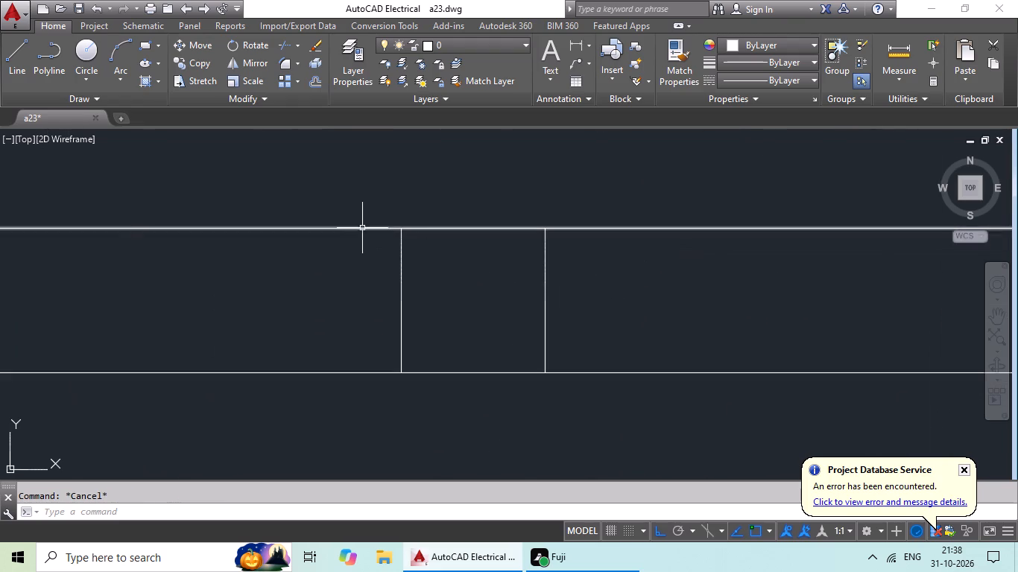
left_click_drag(613, 265, 248, 287)
left_click(248, 287)
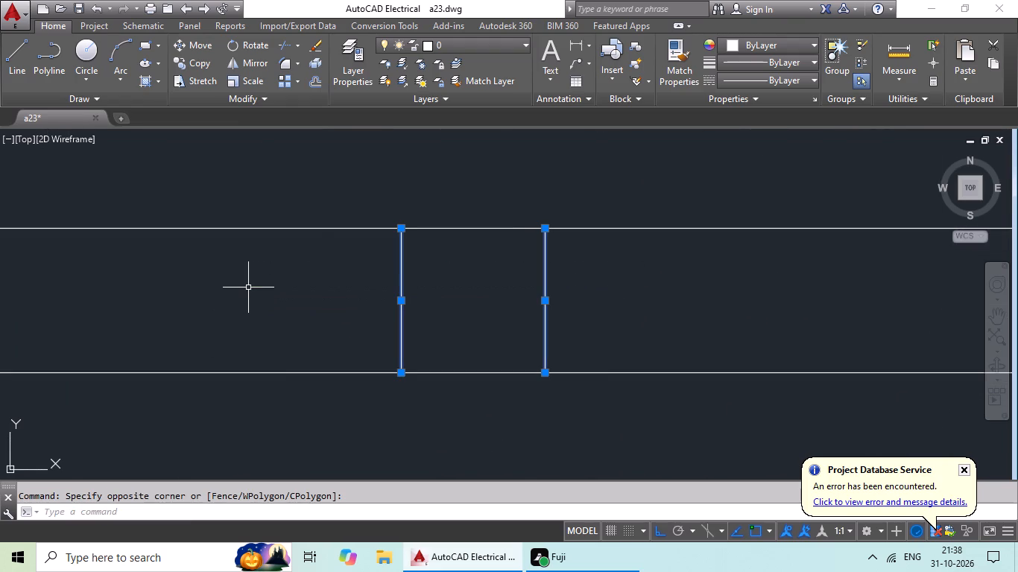
key("Delete")
Erase the two short leftover horizontal lines inside the right outer wall beside the right-hand bay.
scroll(329, 253, "down", 8)
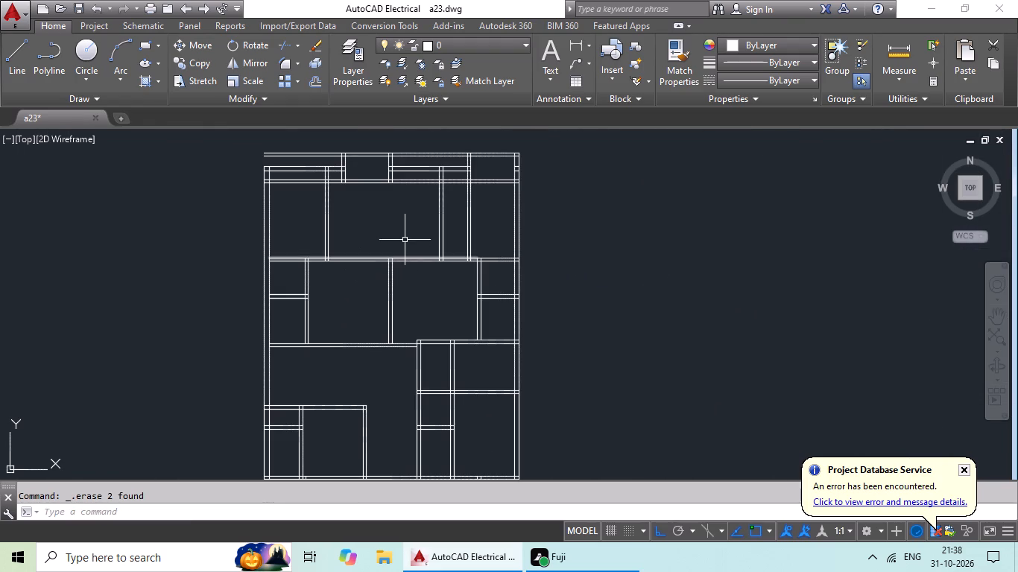
scroll(499, 182, "up", 4)
middle_click_drag(526, 173, 486, 331)
scroll(554, 246, "up", 4)
left_click_drag(578, 197, 528, 357)
scroll(537, 338, "down", 1)
middle_click_drag(538, 260, 538, 243)
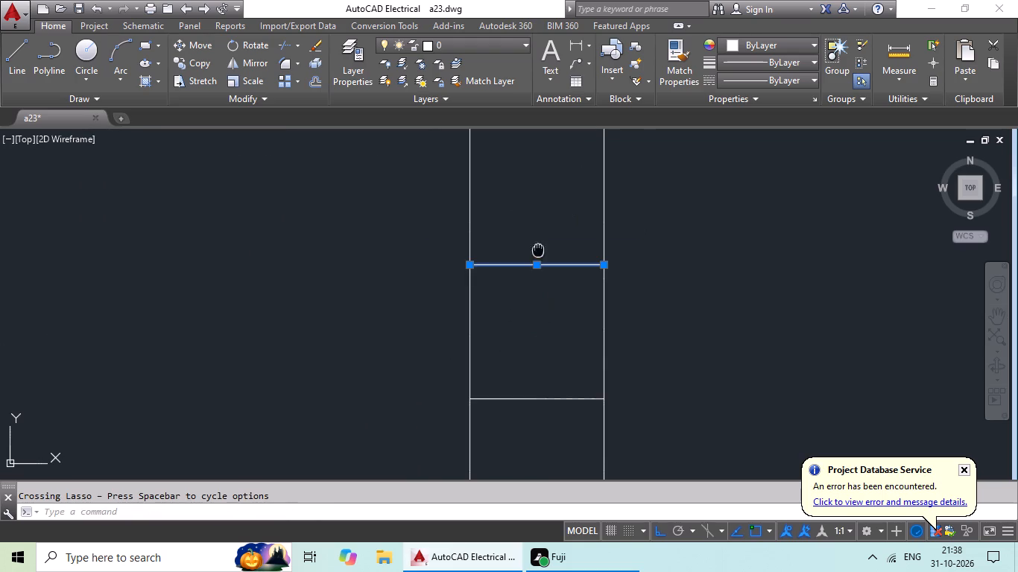
middle_click_drag(538, 243, 539, 209)
scroll(532, 311, "up", 1)
left_click_drag(538, 307, 493, 422)
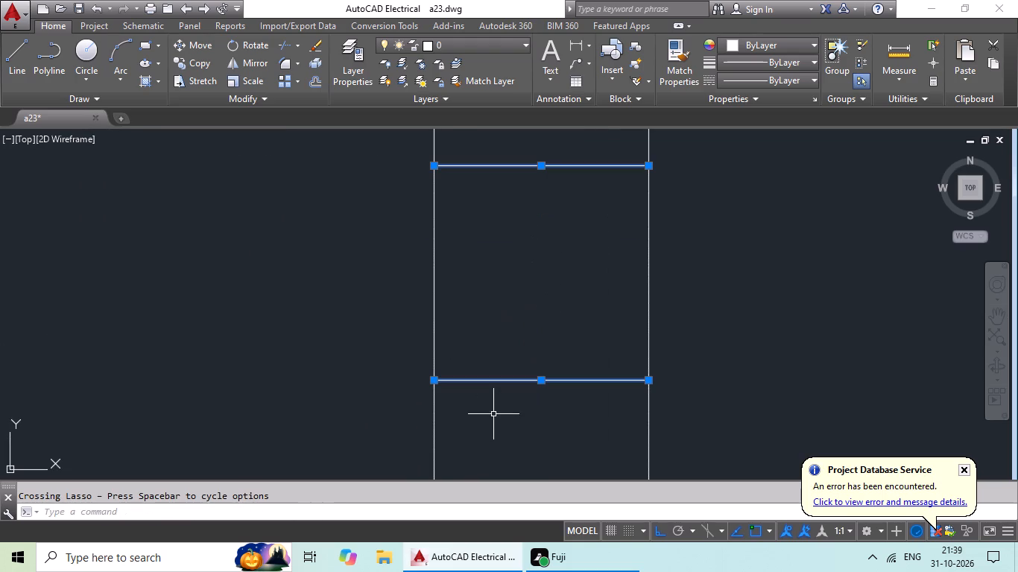
key("Delete")
Trim the two topmost horizontal lines where they overhang to the left of the left-hand bay.
scroll(543, 360, "down", 4)
middle_click_drag(374, 349, 545, 360)
middle_click_drag(557, 342, 762, 328)
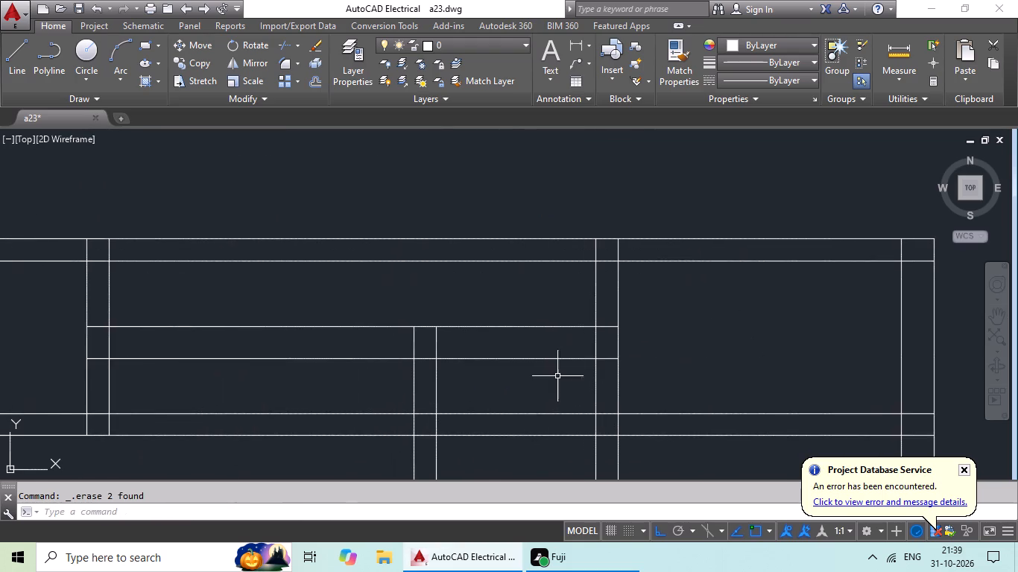
scroll(522, 372, "down", 2)
middle_click_drag(275, 356, 285, 356)
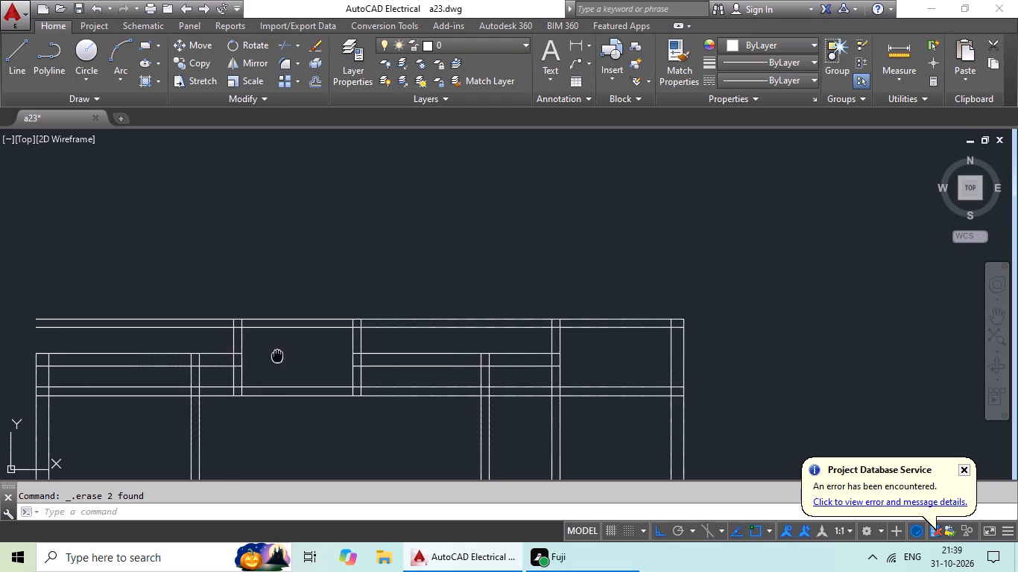
middle_click_drag(285, 356, 407, 345)
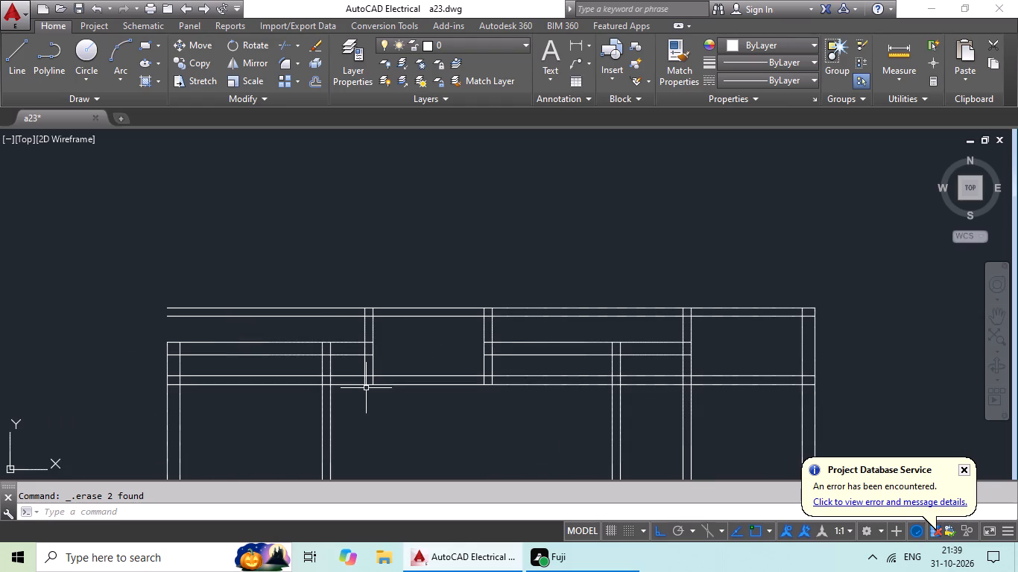
key("Escape")
key("Escape")
type("tr")
key("space")
key("space")
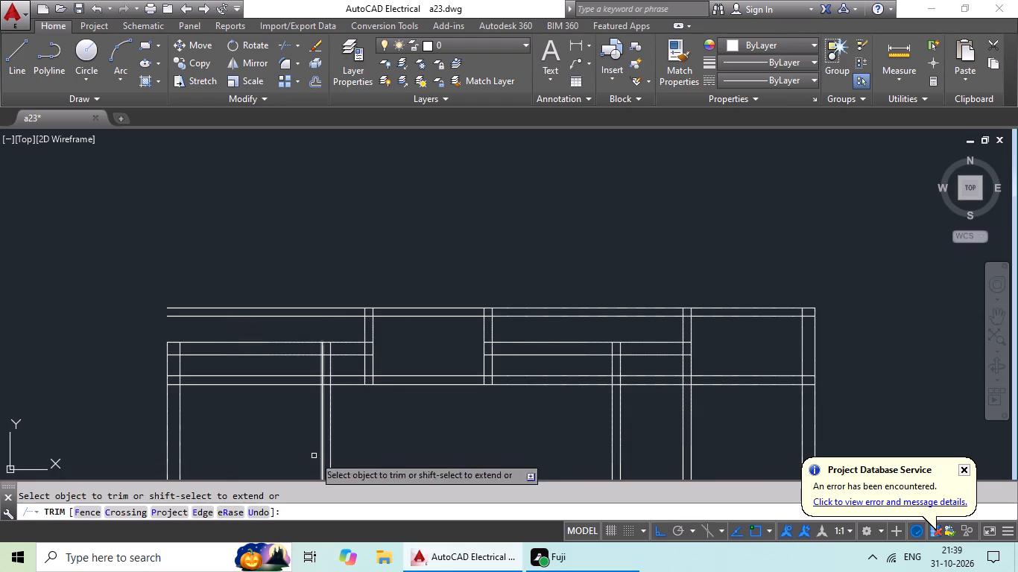
scroll(350, 351, "up", 2)
scroll(358, 320, "down", 6)
middle_click_drag(366, 360, 366, 203)
middle_click_drag(383, 303, 388, 396)
middle_click_drag(372, 295, 370, 357)
scroll(376, 344, "down", 3)
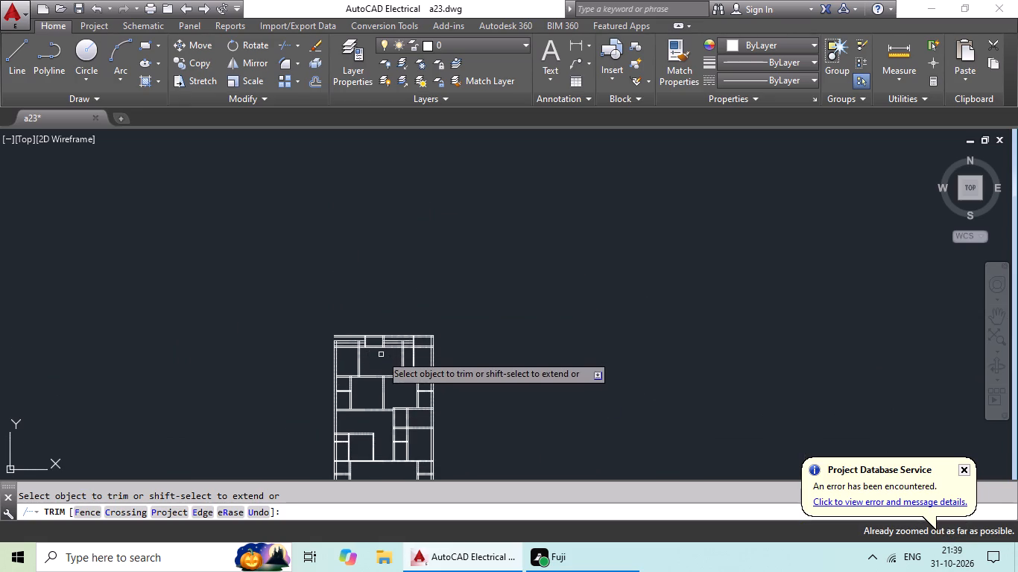
middle_click_drag(381, 358, 379, 274)
scroll(388, 348, "down", 1)
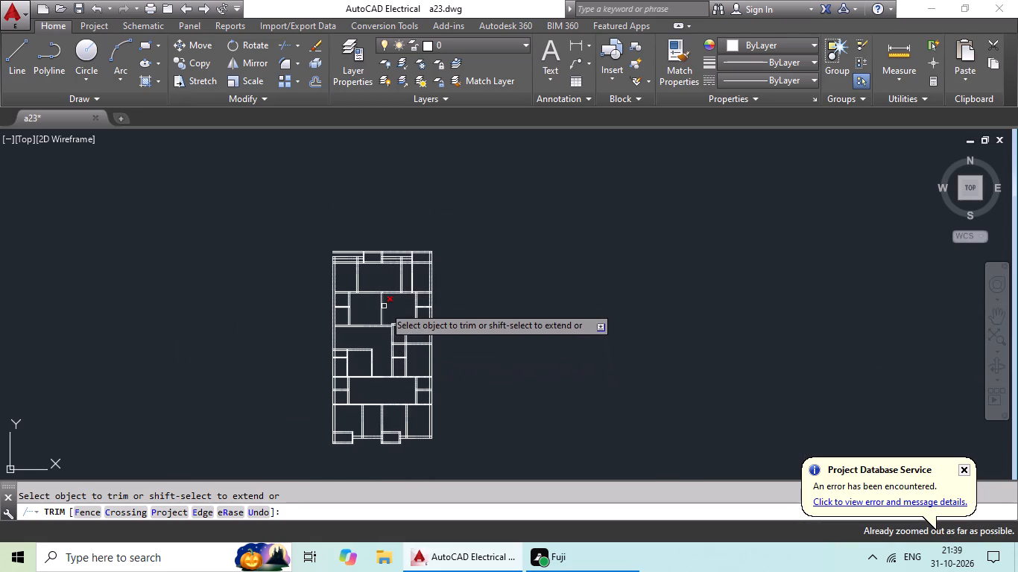
scroll(376, 282, "up", 3)
middle_click_drag(376, 282, 393, 403)
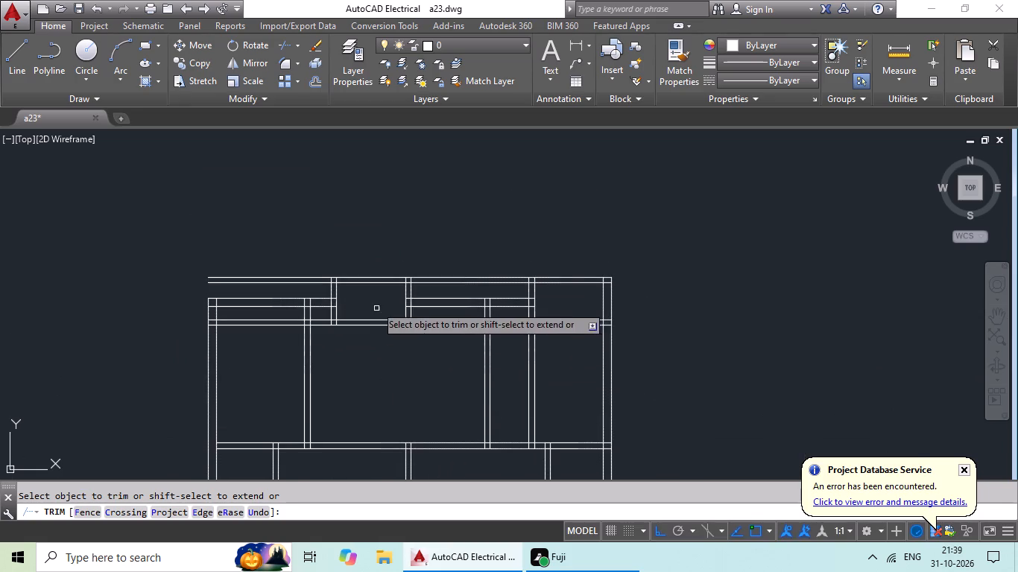
scroll(312, 278, "up", 4)
left_click_drag(328, 241, 263, 346)
left_click_drag(263, 347, 269, 337)
scroll(352, 273, "down", 3)
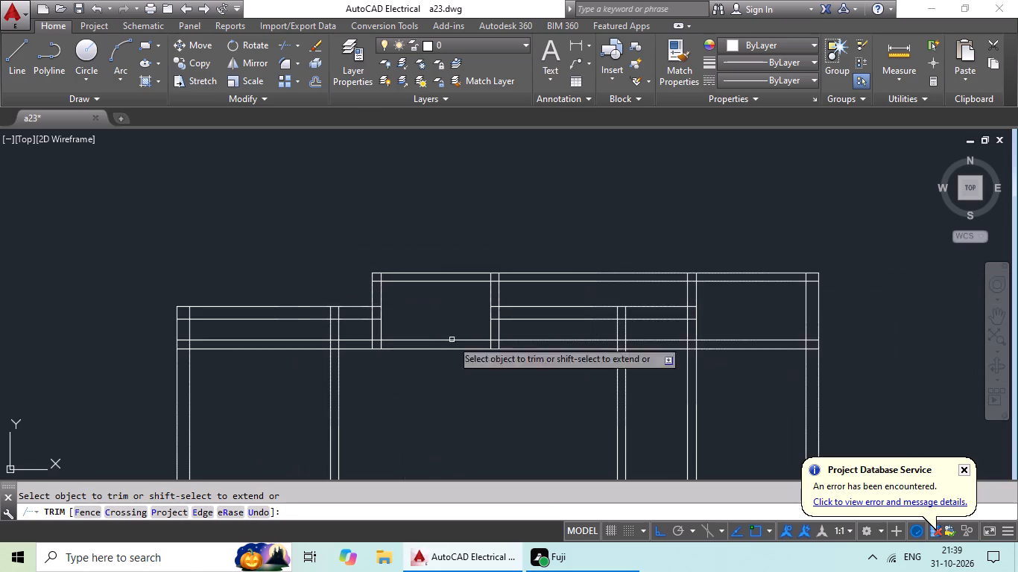
Trim the two topmost horizontal lines between the left-hand and right-hand bays.
left_click_drag(613, 257, 554, 295)
left_click(554, 290)
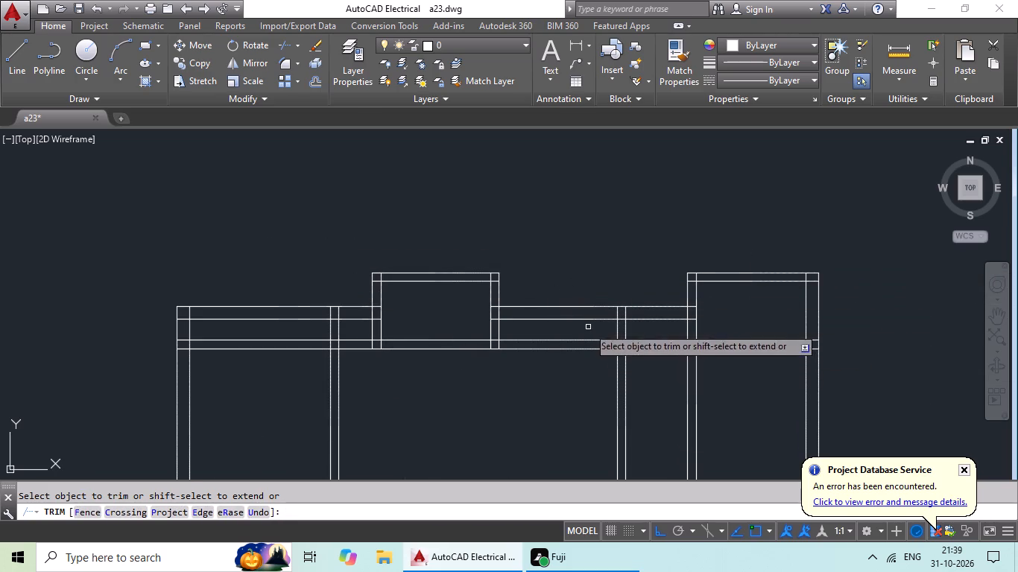
Trim the lower horizontal wall pair between the two bays, on both sides of the partition there.
middle_click_drag(587, 326, 578, 275)
scroll(566, 277, "up", 2)
left_click_drag(575, 276, 473, 378)
left_click(475, 372)
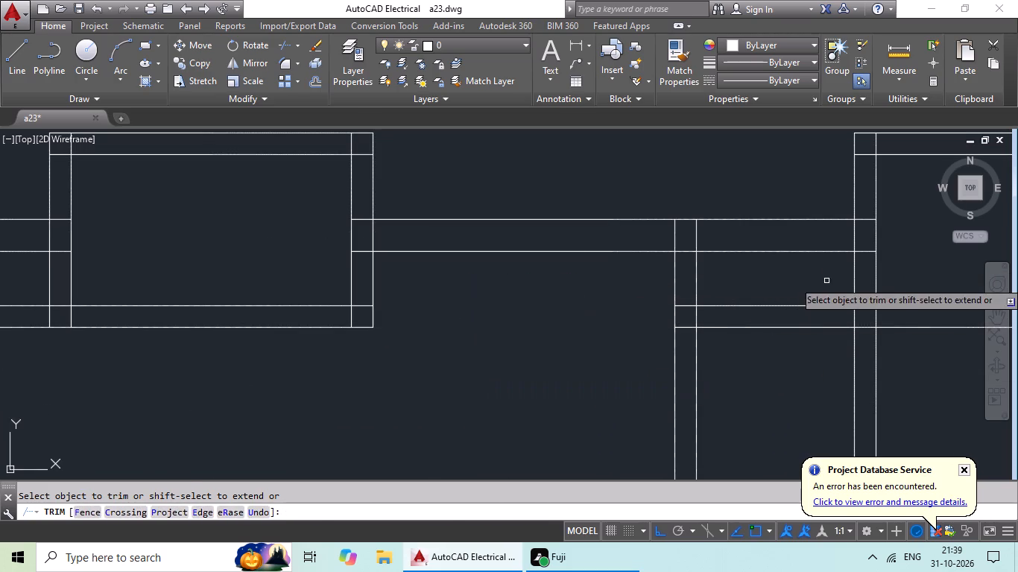
left_click_drag(824, 285, 760, 366)
left_click(762, 355)
Trim the lower horizontal wall pair left of the left-hand bay, on both sides of the leftmost interior partition.
middle_click_drag(686, 356, 250, 355)
scroll(540, 282, "down", 4)
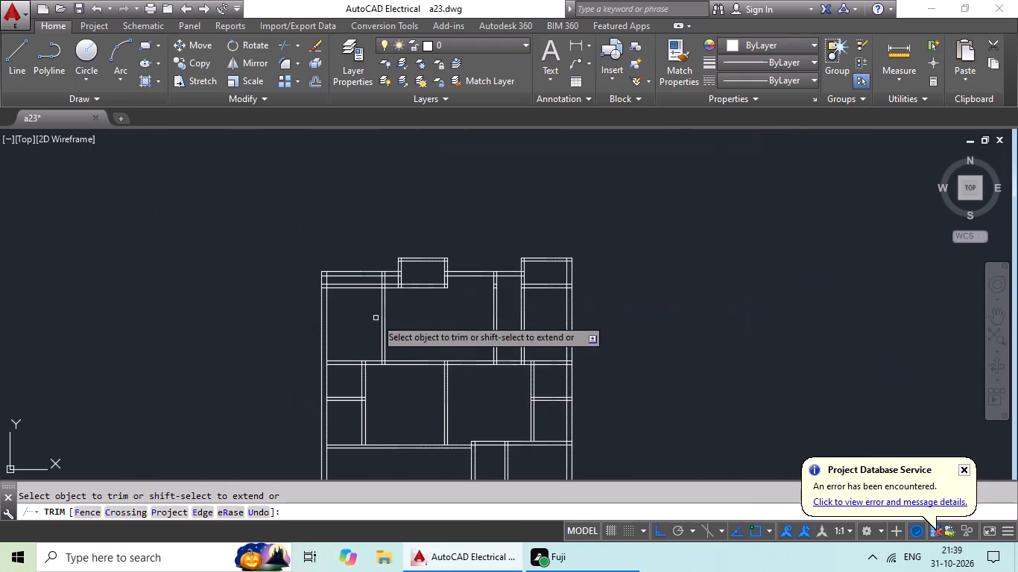
scroll(364, 277, "up", 4)
left_click_drag(366, 279, 276, 398)
left_click_drag(278, 392, 293, 391)
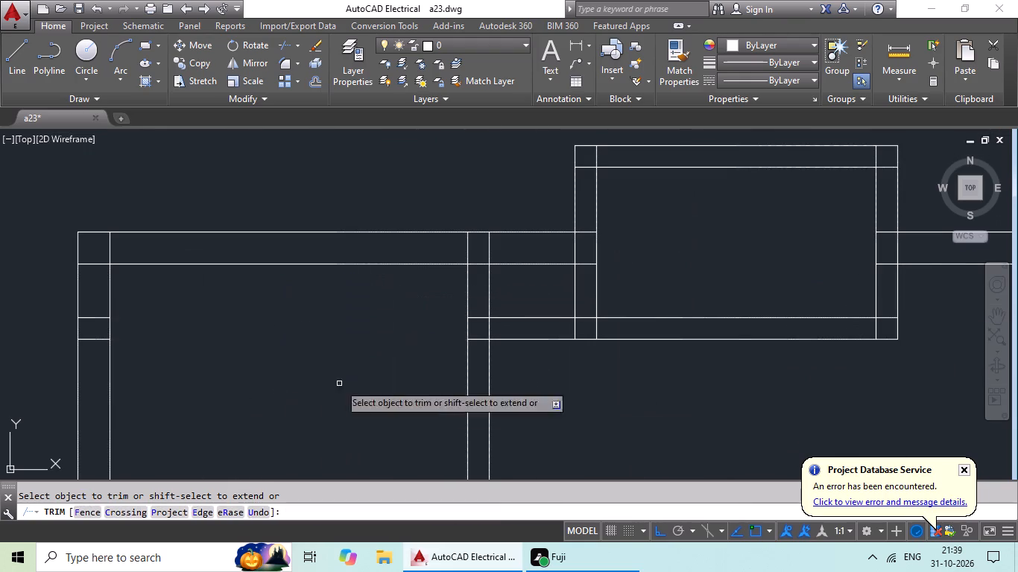
left_click_drag(565, 282, 516, 369)
left_click(516, 366)
scroll(520, 362, "down", 3)
middle_click_drag(563, 409, 569, 390)
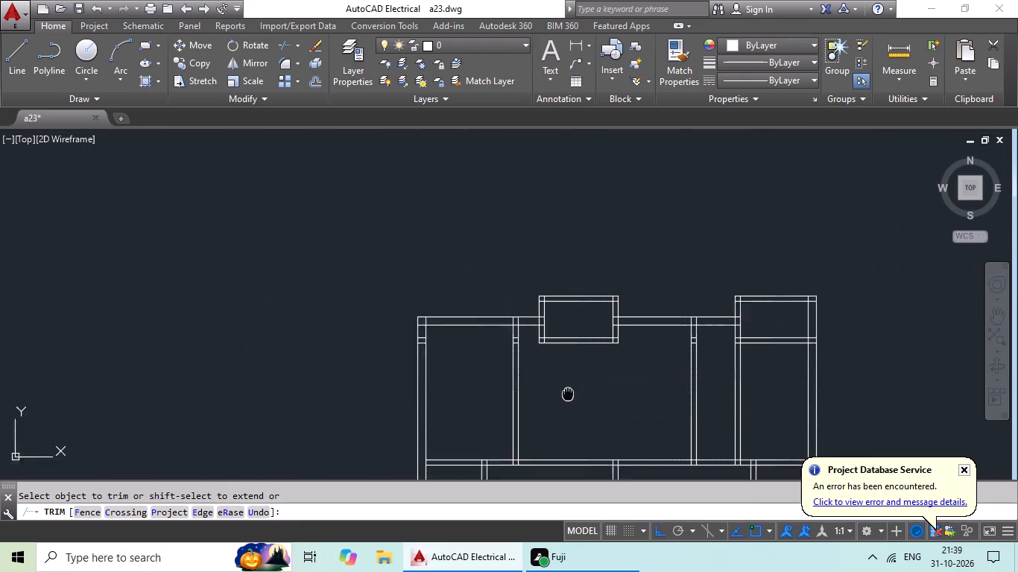
middle_click_drag(569, 390, 576, 357)
key("Escape")
key("Escape")
Erase the two short leftover horizontal lines inside the leftmost interior partition of the top row.
scroll(514, 286, "up", 3)
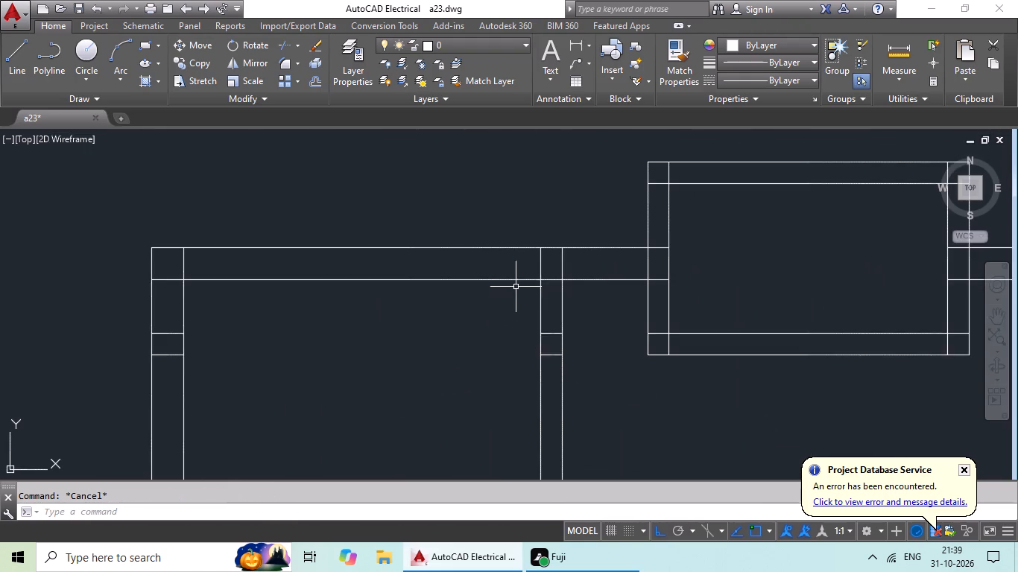
scroll(539, 347, "up", 2)
left_click_drag(579, 293, 560, 416)
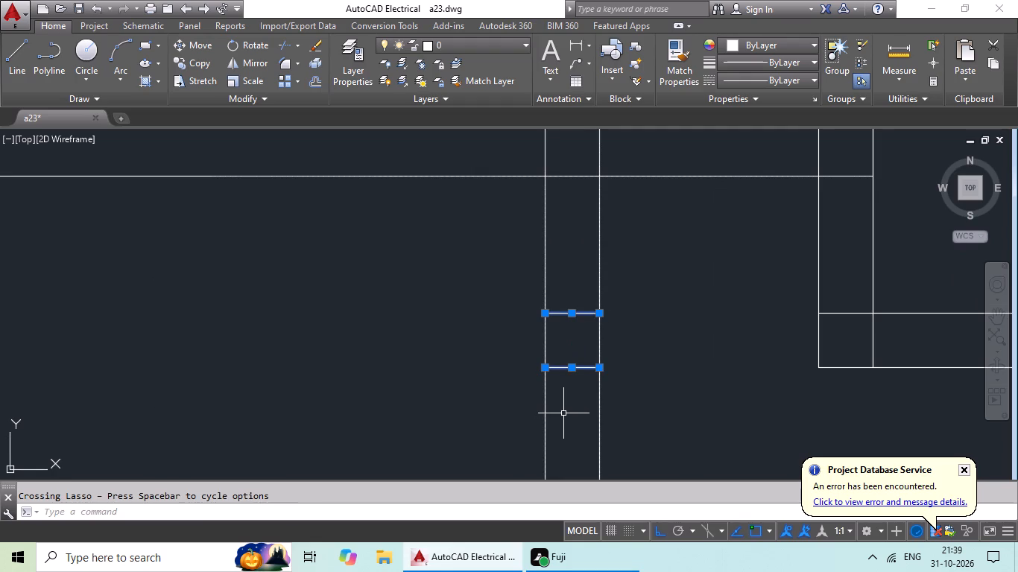
key("Delete")
Erase the two short leftover horizontal lines inside the left outer wall near its top.
scroll(592, 388, "down", 5)
middle_click_drag(383, 395, 537, 372)
scroll(716, 370, "up", 4)
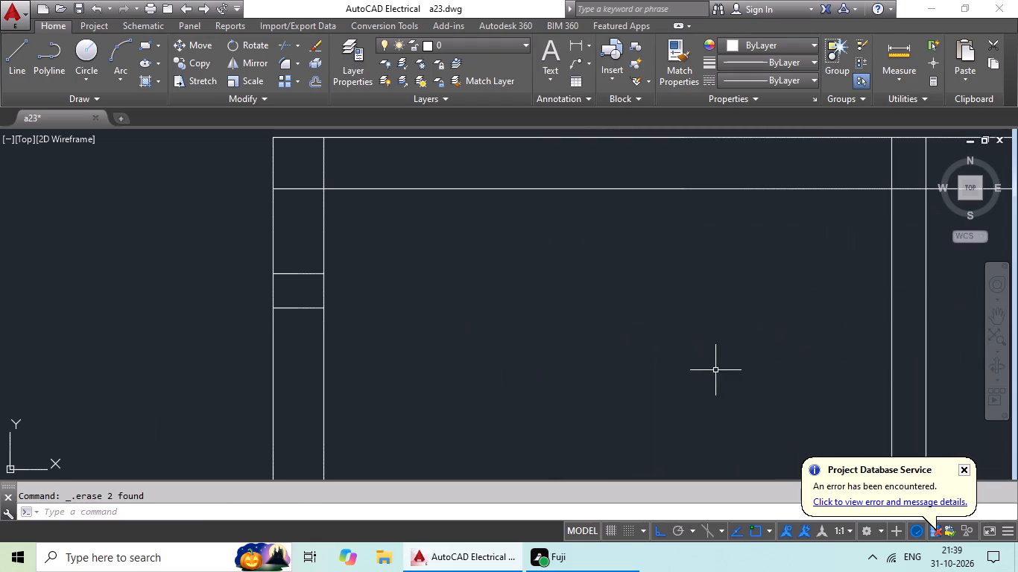
scroll(284, 273, "up", 2)
left_click_drag(318, 261, 292, 395)
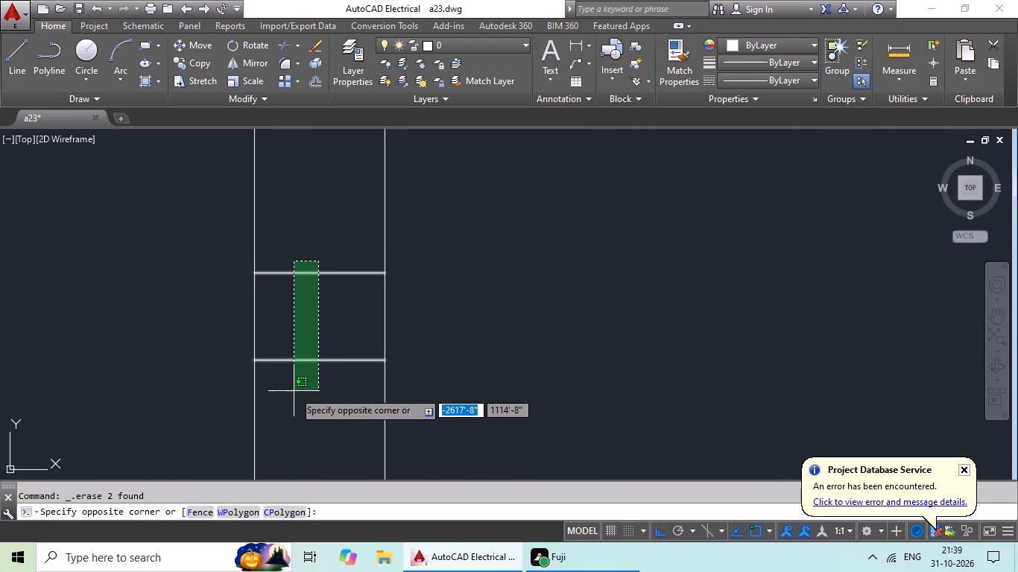
left_click(294, 391)
key("Delete")
Erase the two short leftover horizontal lines inside the partition between the two bays.
scroll(520, 352, "down", 4)
middle_click_drag(541, 347, 215, 357)
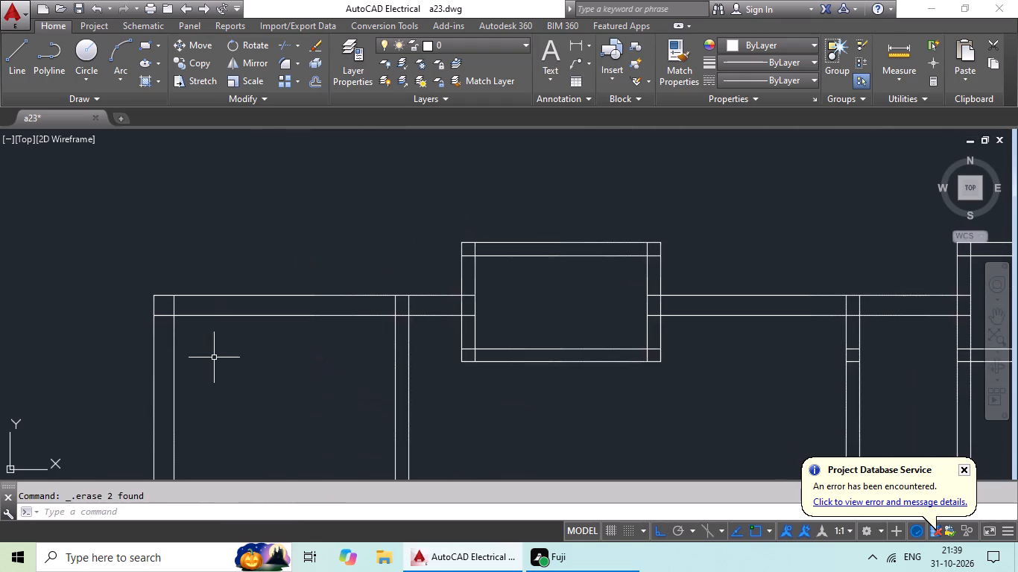
middle_click_drag(539, 414, 232, 354)
scroll(562, 298, "up", 4)
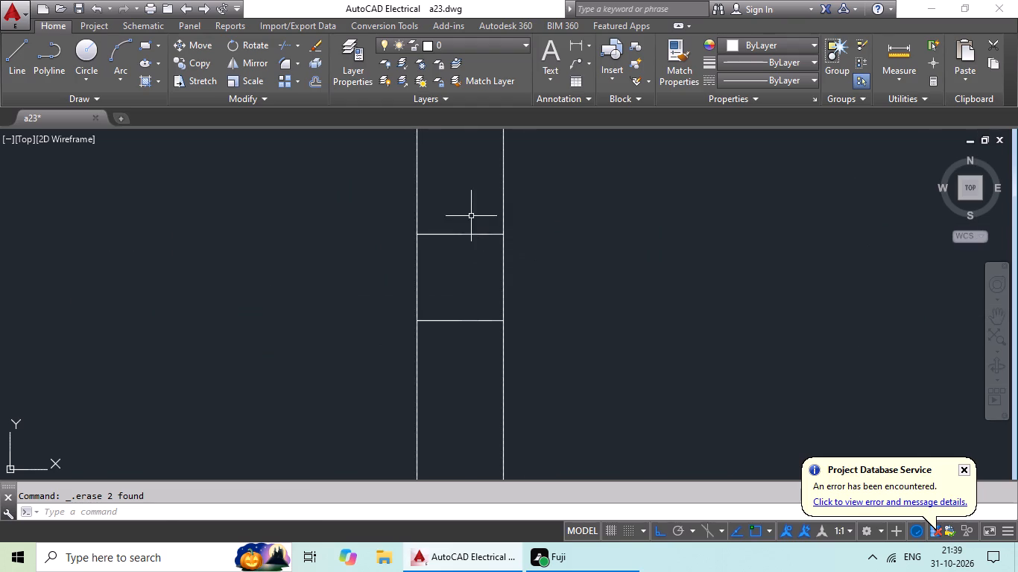
left_click_drag(467, 214, 458, 349)
key("Delete")
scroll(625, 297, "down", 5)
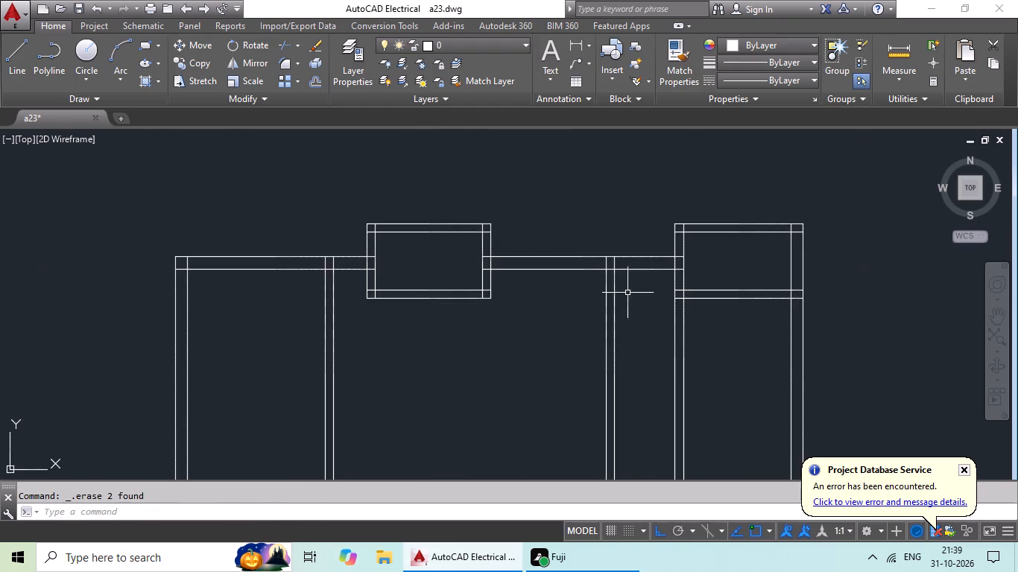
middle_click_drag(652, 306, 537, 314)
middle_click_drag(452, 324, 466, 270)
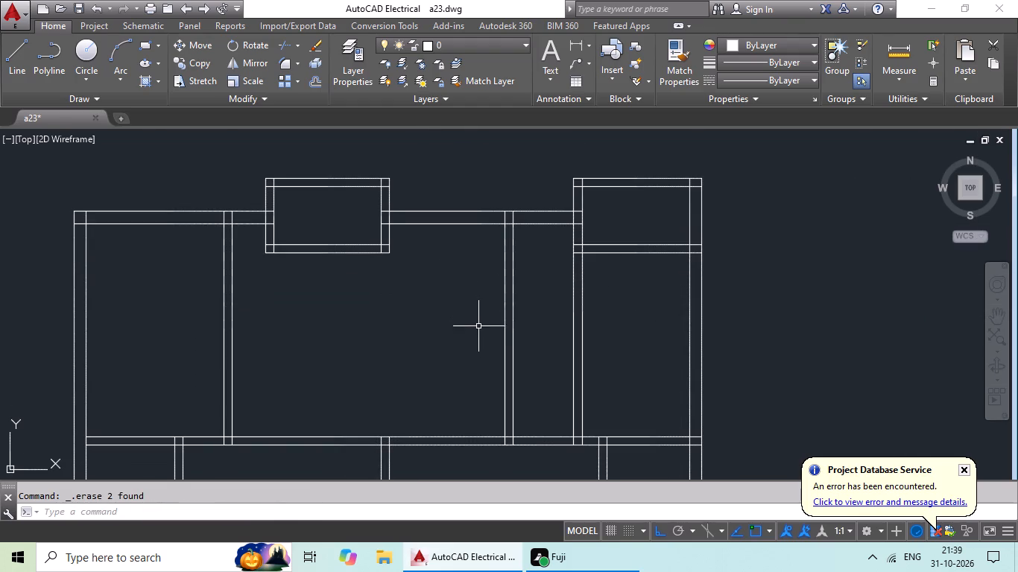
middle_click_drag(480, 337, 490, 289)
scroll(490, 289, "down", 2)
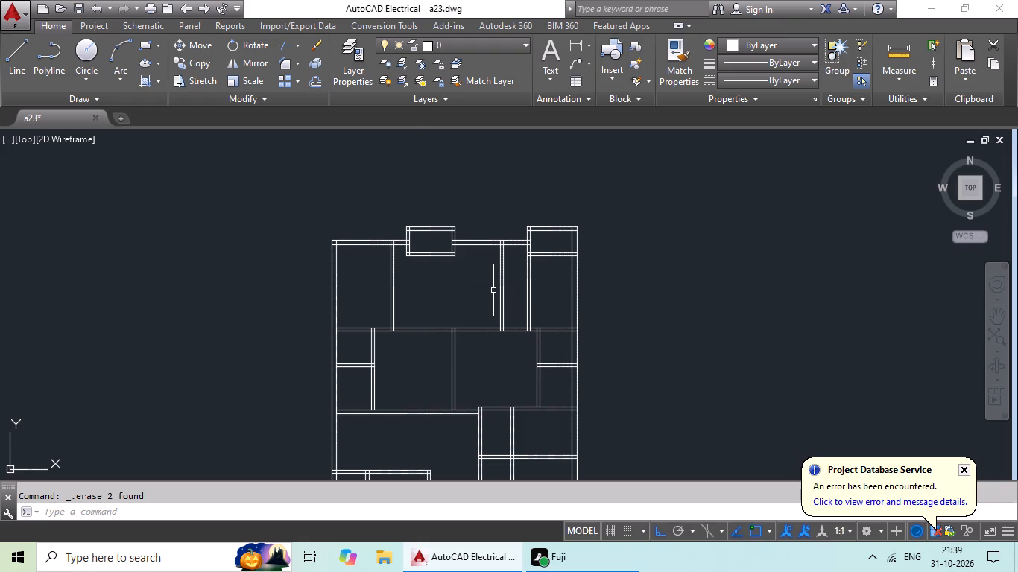
Undo the recent erasures, trims and line extension around the bays and top partitions, back to the untrimmed crossing wall pairs.
key("ctrl+z")
key("ctrl+z")
scroll(493, 293, "down", 7, "ctrl")
key("ctrl+z")
key("ctrl+z")
key("ctrl+z")
key("ctrl+z")
key("ctrl+z")
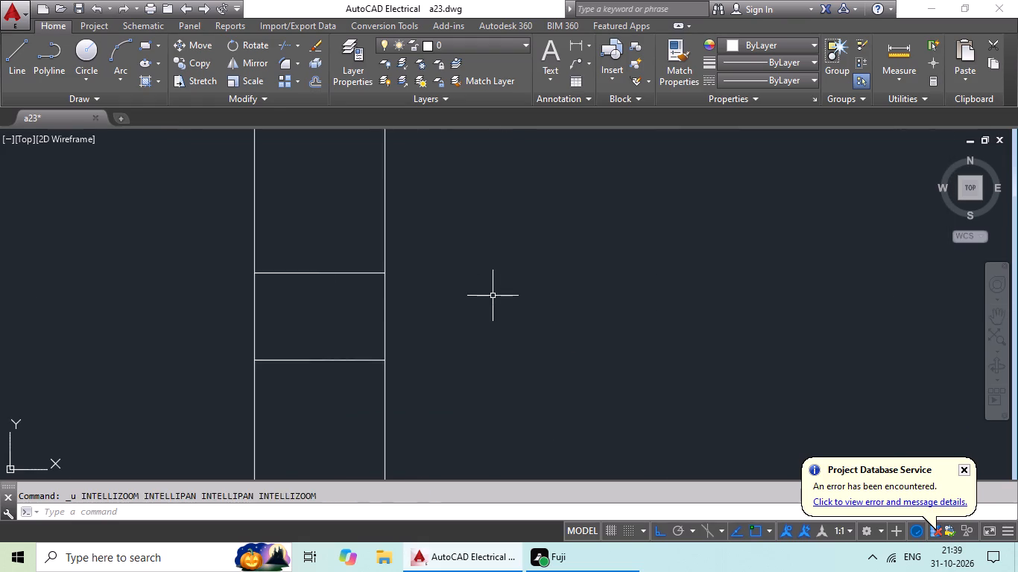
key("ctrl+z")
scroll(493, 296, "down", 7, "ctrl")
key("ctrl+z")
key("ctrl+z")
key("ctrl+z")
key("ctrl+z")
key("ctrl+z")
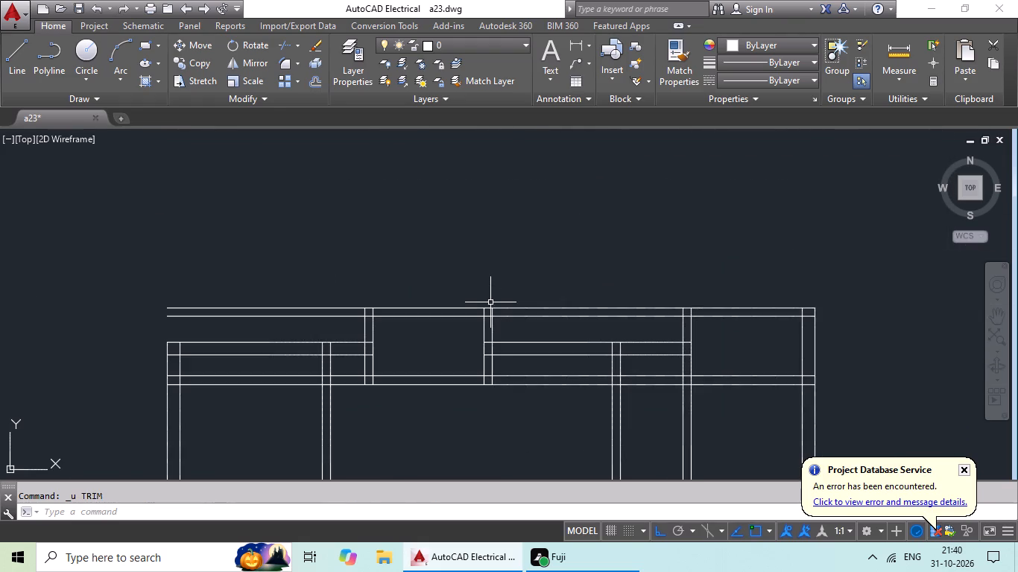
key("ctrl+z")
key("ctrl+z")
key("ctrl+z")
key("ctrl+z")
scroll(490, 302, "down", 4, "ctrl")
key("ctrl+z")
scroll(489, 308, "down", 2, "ctrl")
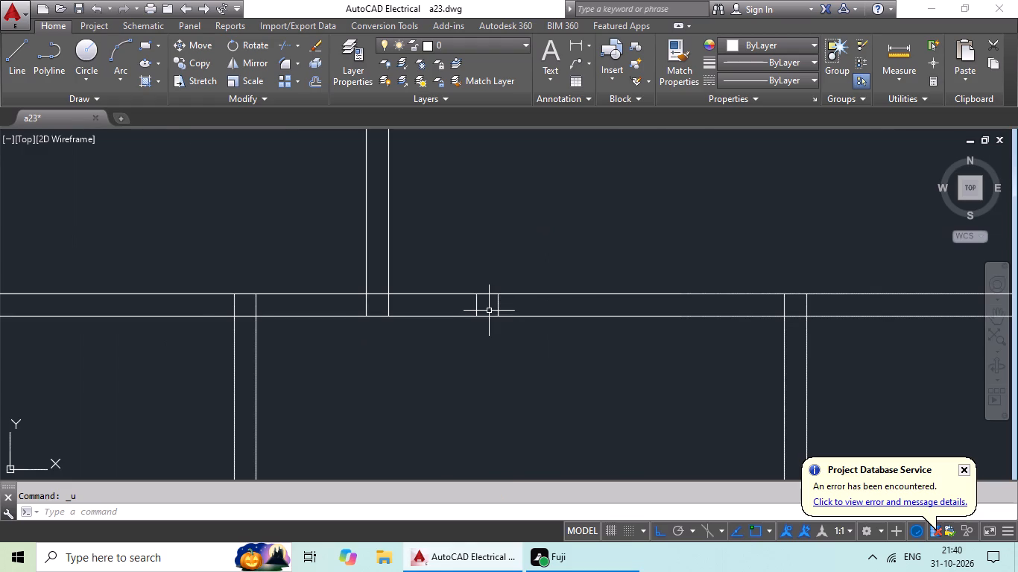
scroll(489, 311, "down", 4, "ctrl")
key("ctrl+z")
key("ctrl+z")
key("ctrl+z")
key("ctrl+z")
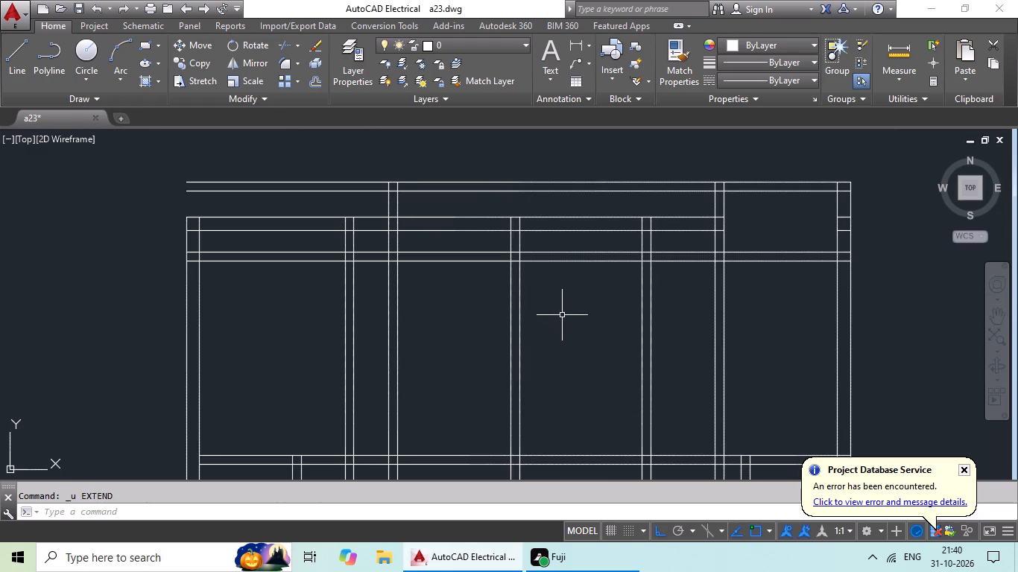
key("Escape")
key("Escape")
Extend both lines of the middle partition up to the topmost horizontal wall line.
key("e")
key("x")
key("space")
key("space")
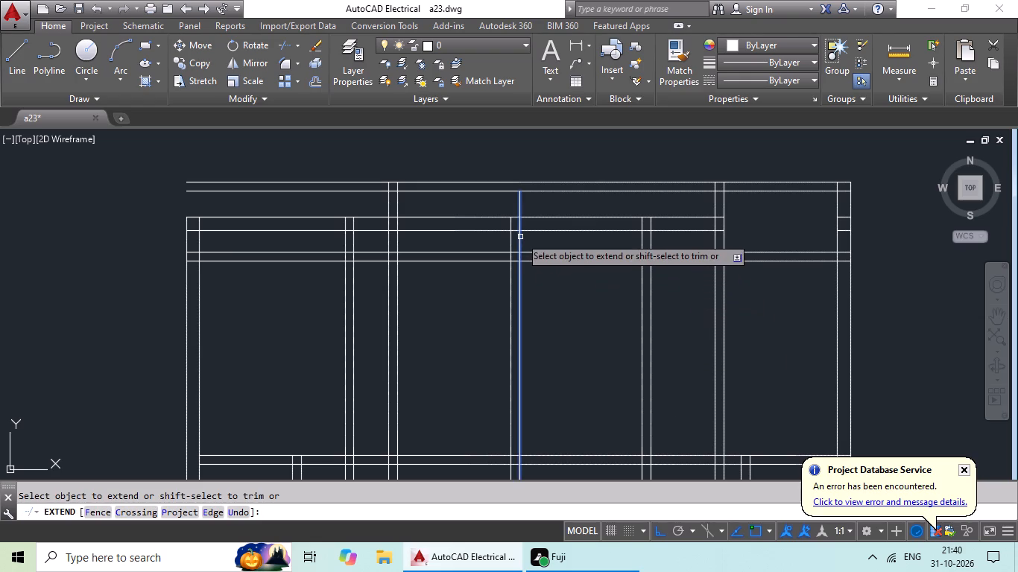
left_click(520, 237)
left_click(510, 243)
left_click(509, 217)
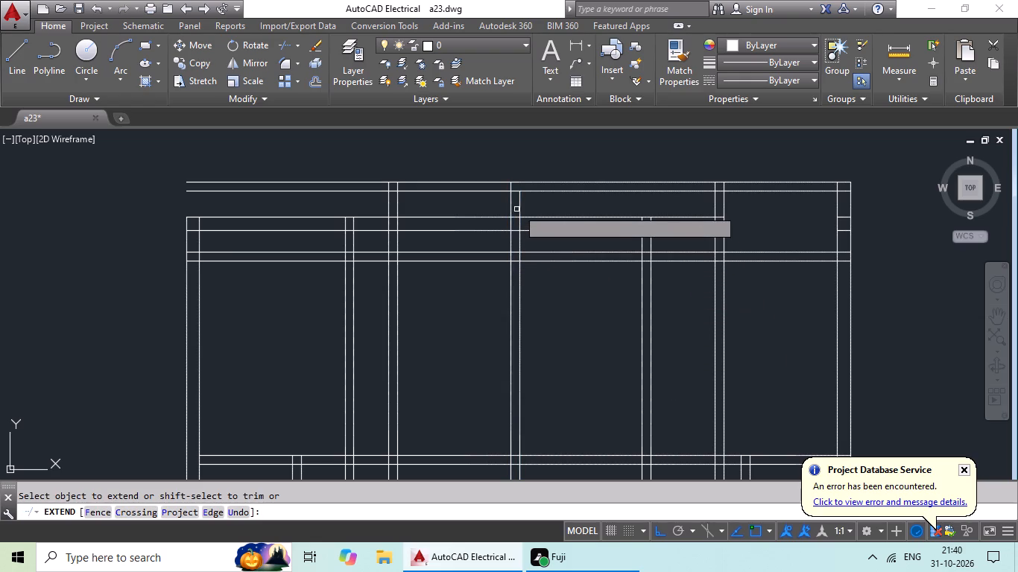
left_click(519, 207)
scroll(552, 287, "down", 2)
middle_click_drag(557, 303, 562, 278)
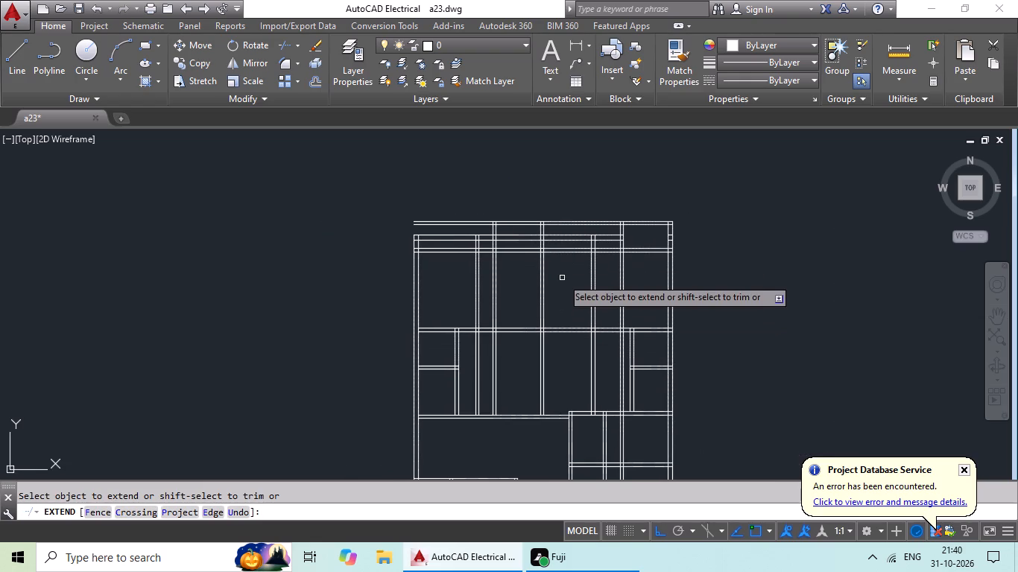
scroll(499, 293, "up", 2)
left_click_drag(515, 252, 478, 315)
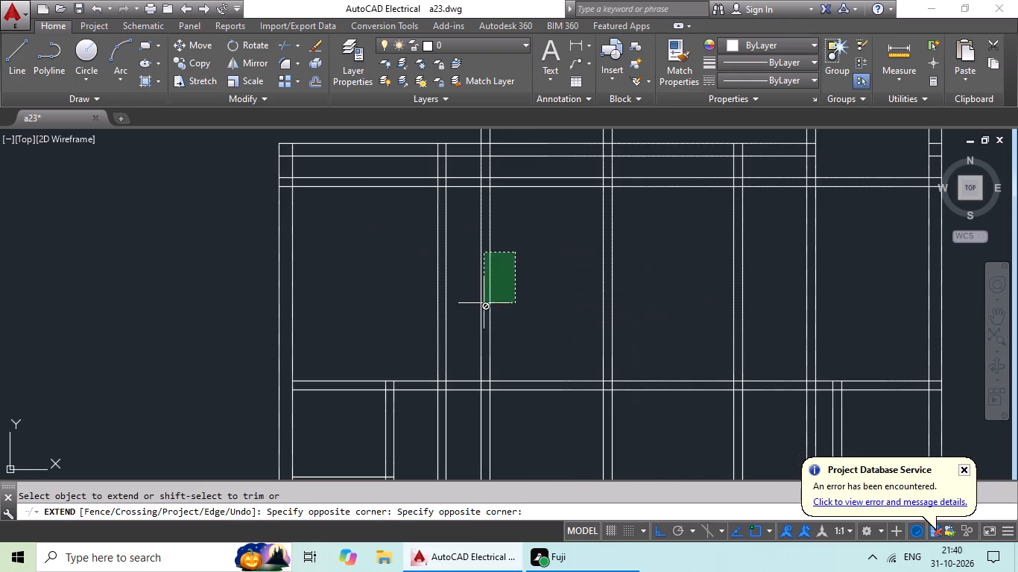
left_click_drag(478, 315, 468, 339)
key("Escape")
key("Escape")
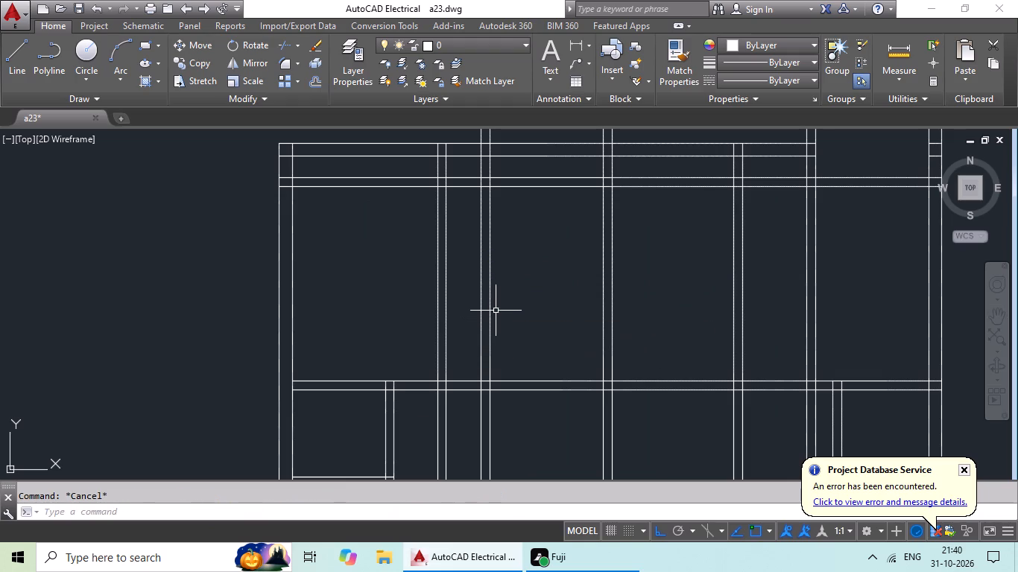
Trim the left bay's left wall pair where it crosses the top-row room, below the bay's lower wall.
type("tr")
key("space")
key("space")
left_click_drag(524, 274, 478, 358)
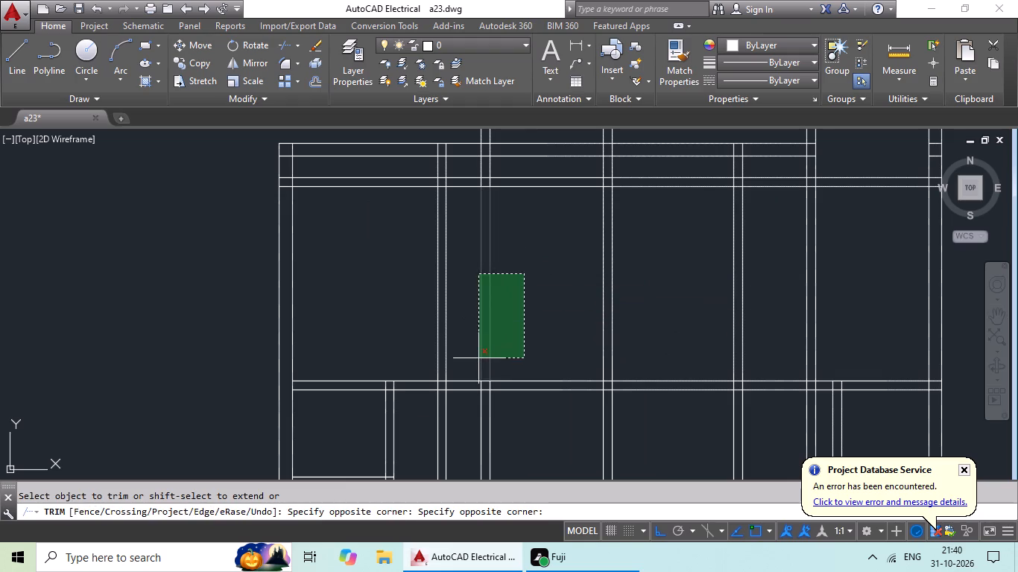
left_click_drag(478, 358, 477, 362)
Trim the two vertical wall pairs crossing the right-hand room of the second row, between its upper and lower walls.
scroll(512, 329, "down", 2)
middle_click_drag(513, 328, 441, 347)
scroll(577, 334, "up", 1)
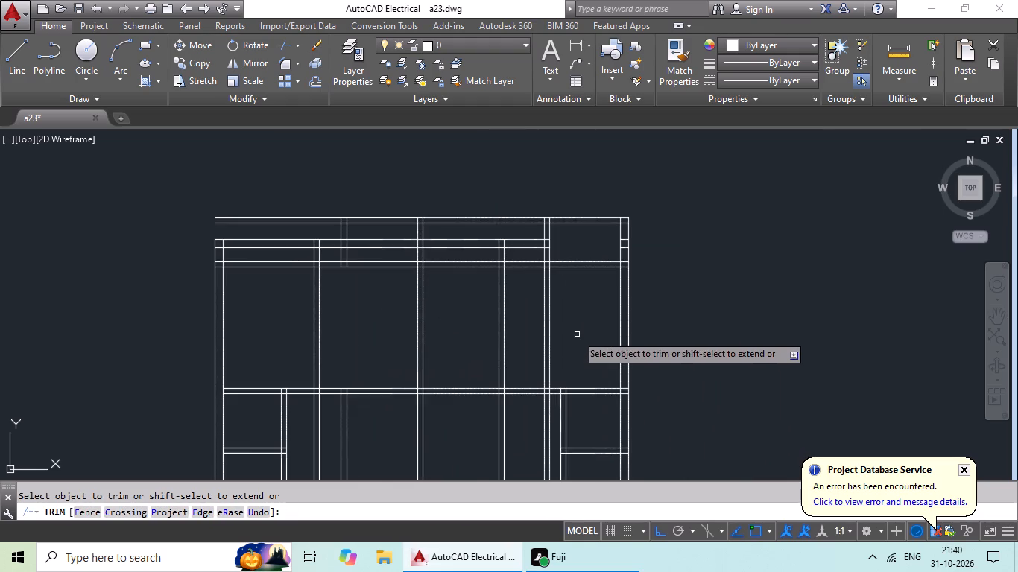
middle_click_drag(577, 334, 590, 278)
middle_click_drag(589, 287, 592, 252)
scroll(551, 348, "up", 3)
left_click_drag(635, 285, 540, 385)
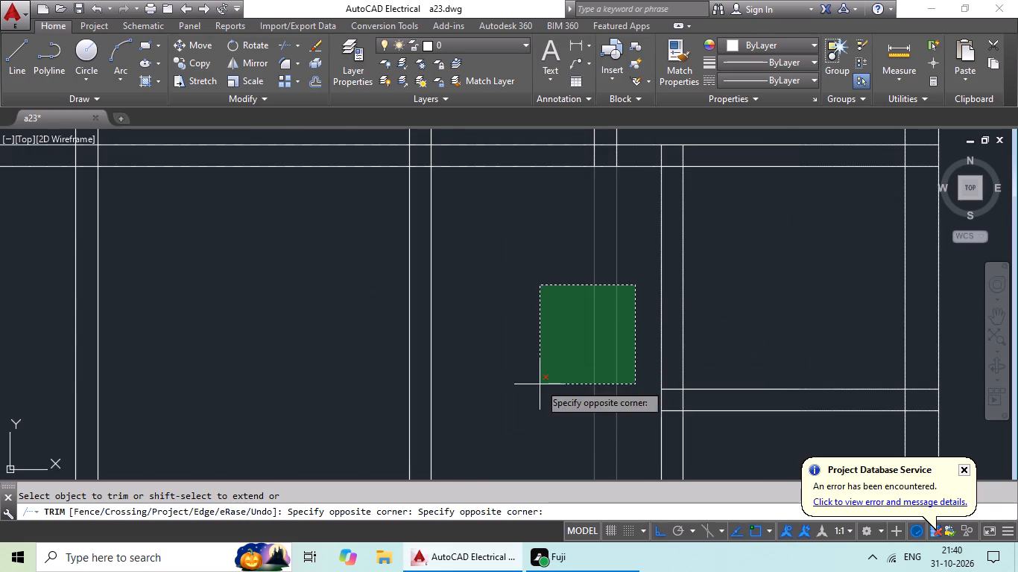
scroll(554, 360, "down", 1)
left_click(551, 365)
scroll(561, 338, "down", 3)
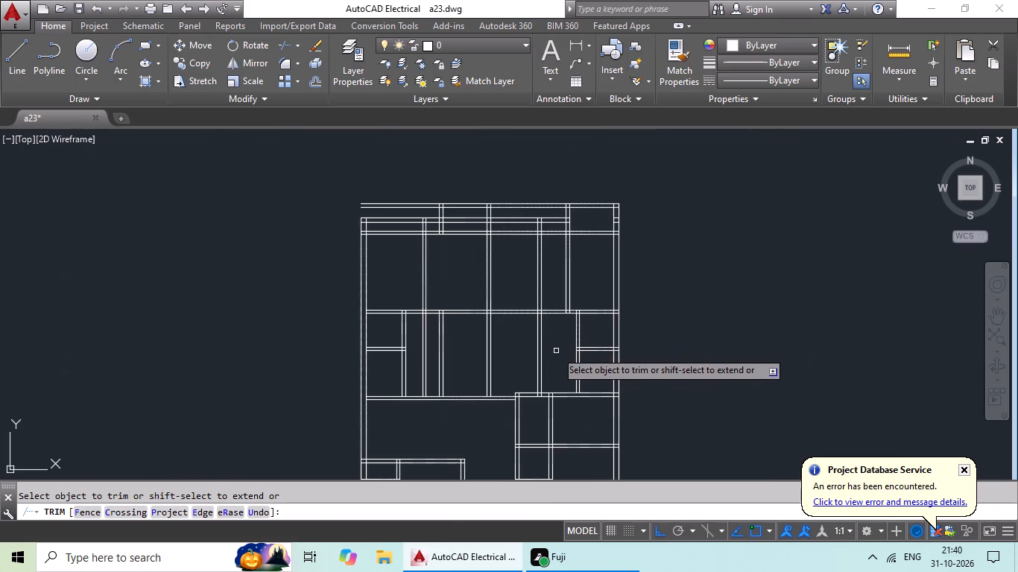
scroll(556, 351, "up", 1)
left_click_drag(563, 329, 499, 388)
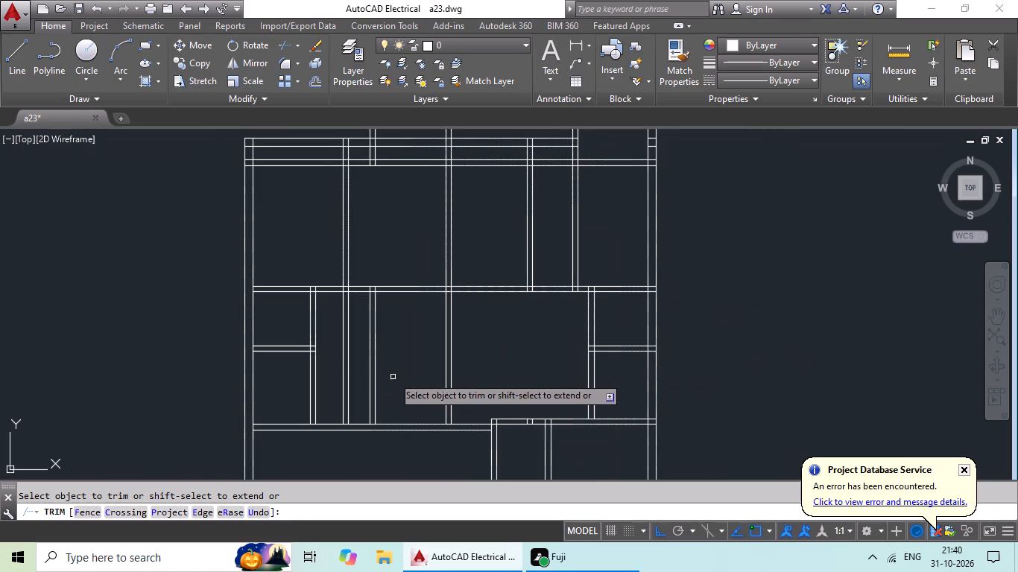
Trim the two vertical wall pairs crossing the left-hand room of the second row, between its upper and lower walls.
middle_click_drag(389, 371, 454, 343)
scroll(452, 314, "down", 1)
scroll(450, 329, "up", 3)
left_click_drag(464, 301, 384, 407)
scroll(430, 357, "down", 2)
middle_click_drag(436, 348, 429, 372)
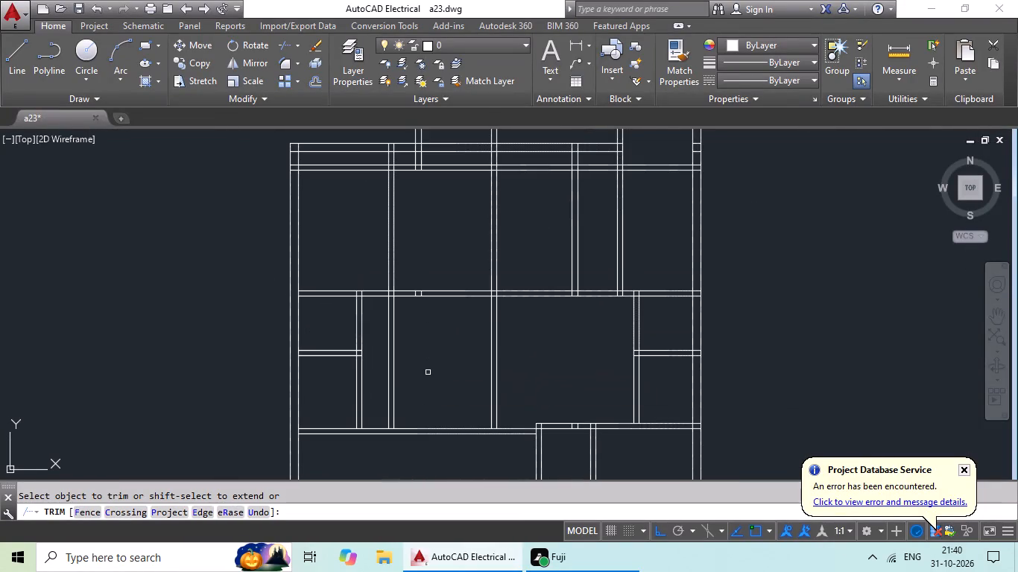
left_click_drag(461, 341, 382, 413)
scroll(431, 359, "down", 3)
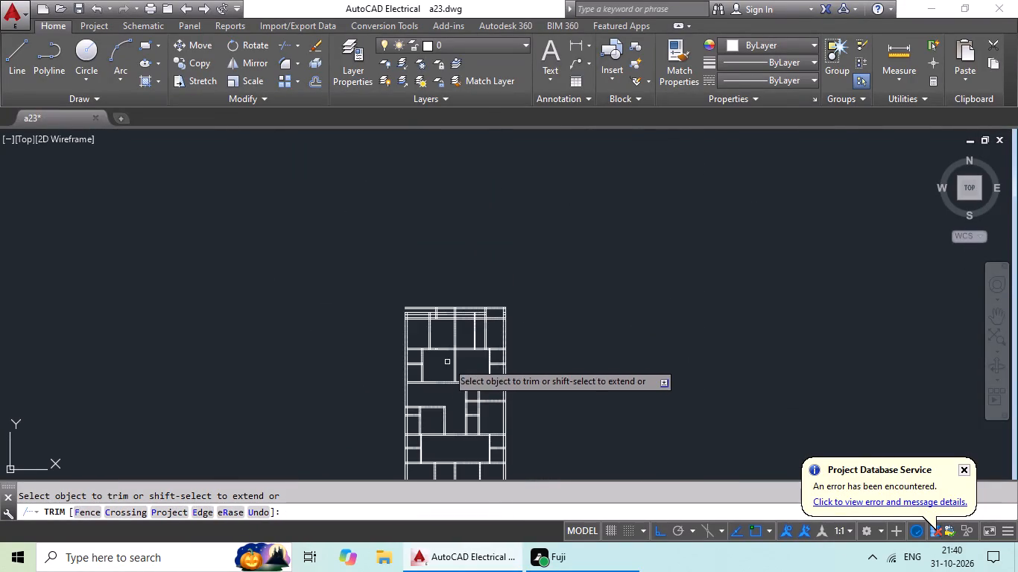
Trim the topmost horizontal wall pair to the left of the left-hand bay.
scroll(447, 334, "up", 3)
middle_click_drag(422, 337, 441, 391)
middle_click(446, 401)
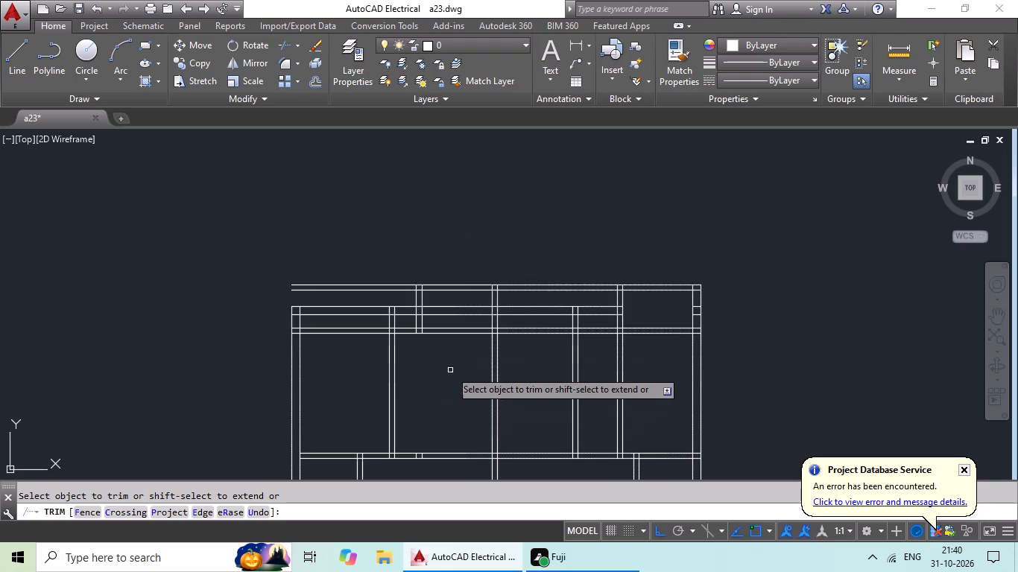
scroll(470, 317, "up", 1)
scroll(316, 255, "up", 3)
left_click_drag(335, 266, 285, 365)
left_click_drag(289, 357, 292, 350)
scroll(367, 290, "down", 2)
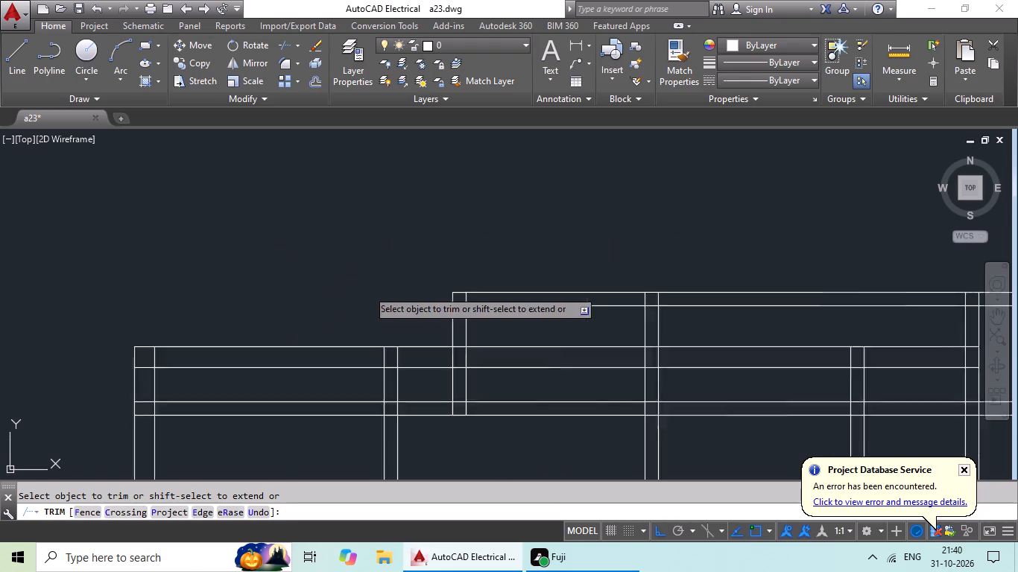
Trim the topmost horizontal wall pair between the two projecting bays.
scroll(367, 290, "down", 2)
scroll(630, 287, "up", 1)
scroll(543, 293, "up", 1)
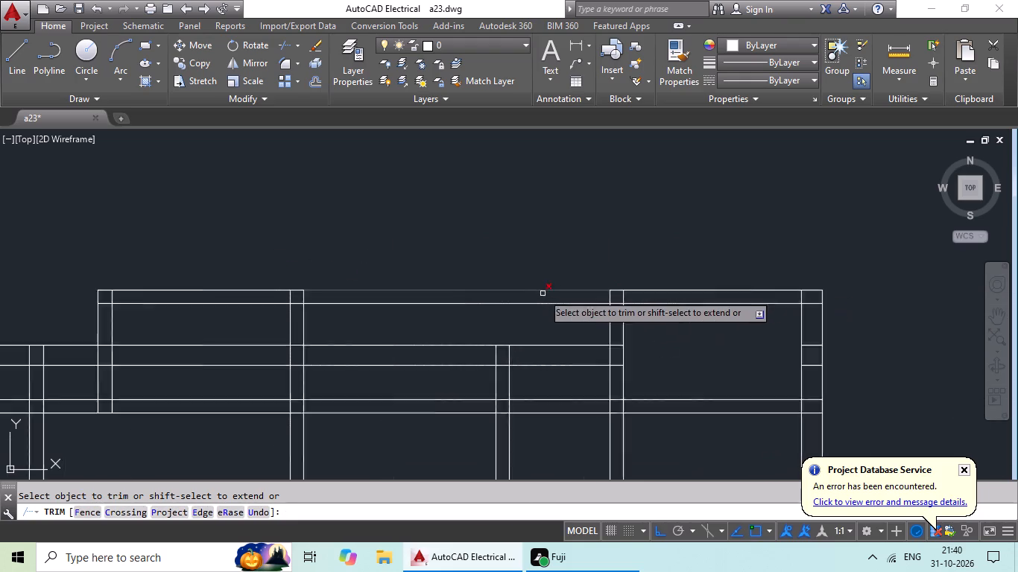
scroll(543, 293, "up", 1)
left_click_drag(548, 254, 426, 348)
left_click_drag(426, 343, 439, 324)
scroll(462, 302, "down", 3)
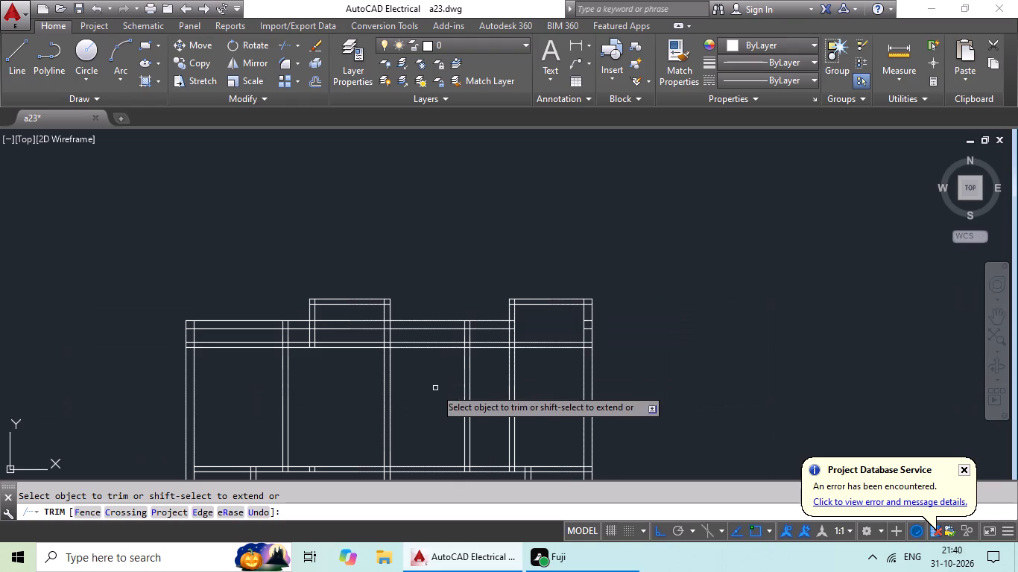
Trim the bays' lower horizontal wall pair between the two bays, on both sides of the partition there.
middle_click_drag(446, 387, 493, 355)
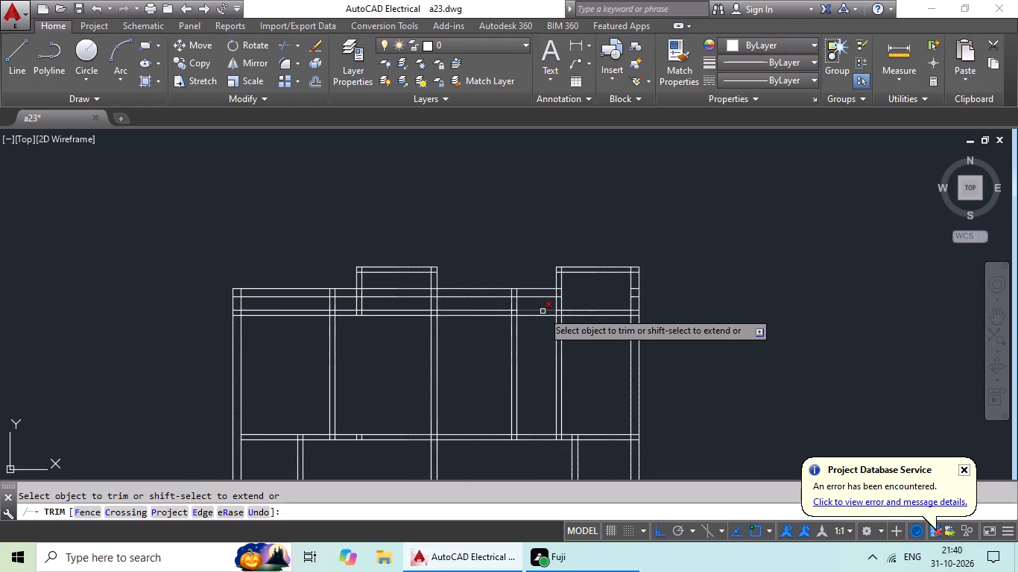
scroll(493, 308, "up", 2)
left_click_drag(498, 295, 449, 376)
left_click_drag(448, 371, 470, 363)
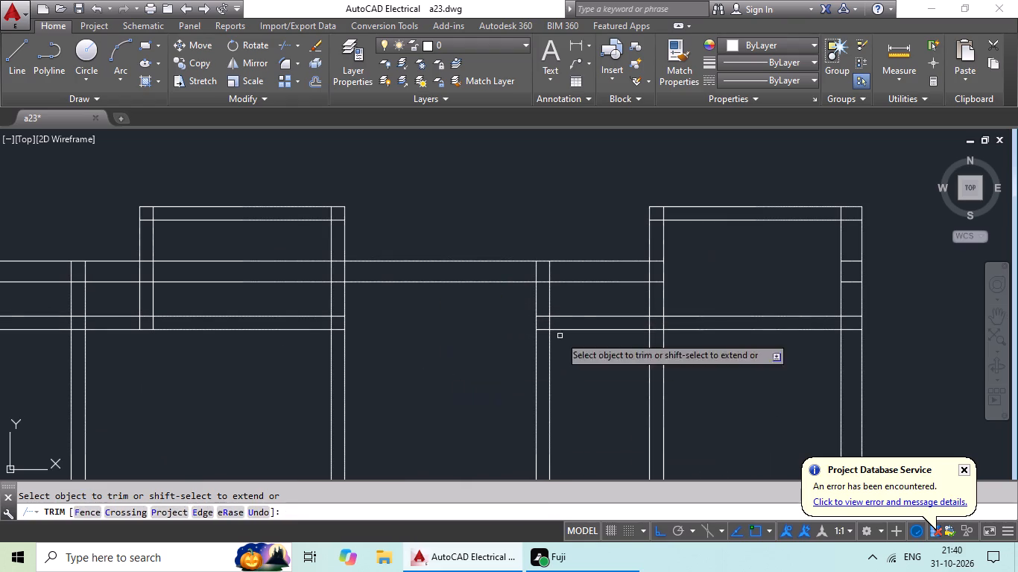
left_click_drag(614, 296, 589, 366)
left_click_drag(589, 356, 596, 350)
Trim the lower horizontal wall pair left of the left-hand bay, on both sides of the leftmost interior partition.
scroll(632, 317, "down", 3)
middle_click_drag(577, 325, 516, 366)
scroll(463, 345, "up", 3)
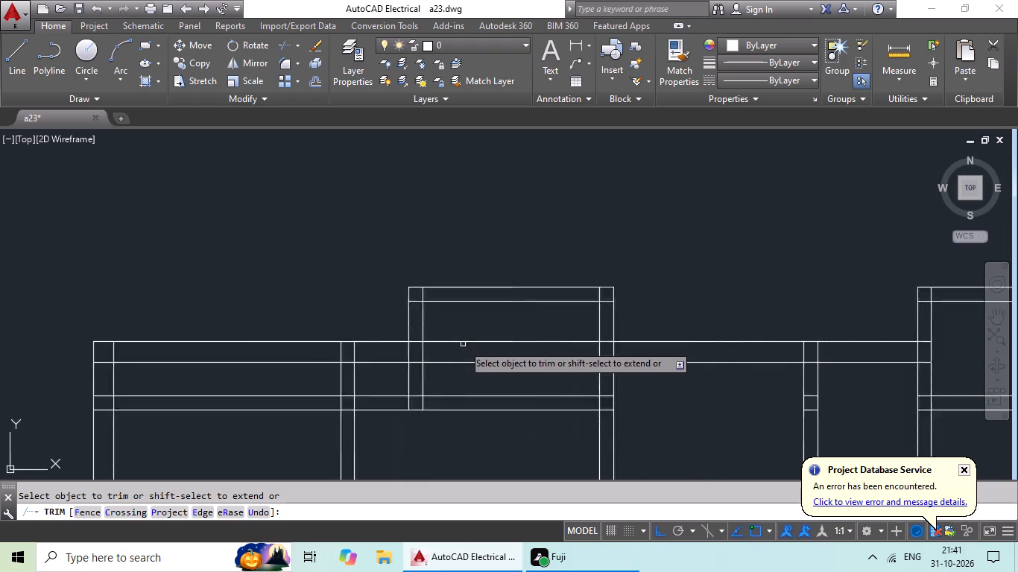
scroll(463, 344, "up", 1)
middle_click_drag(483, 401, 517, 306)
left_click_drag(397, 313, 361, 393)
left_click_drag(361, 388, 382, 382)
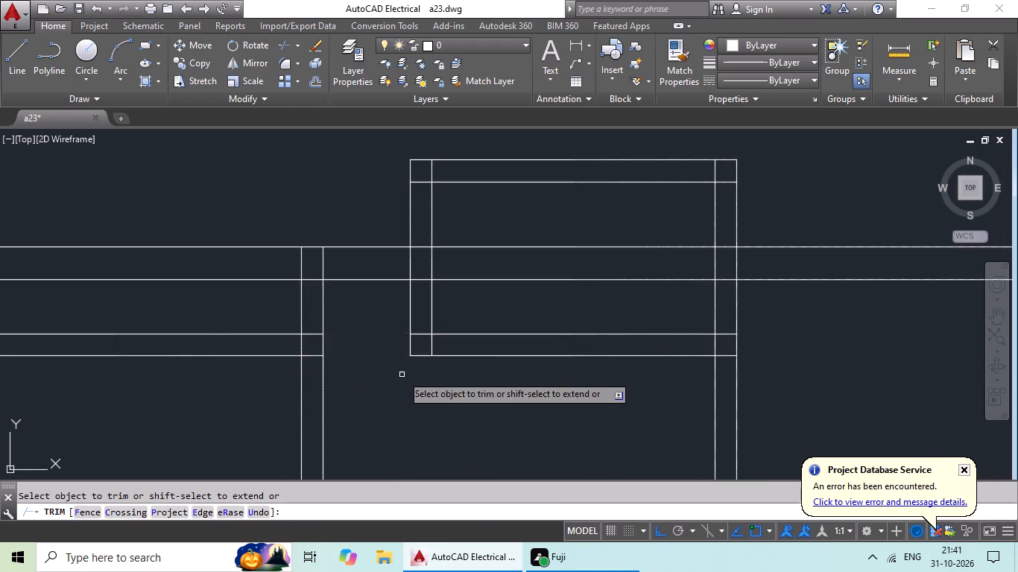
scroll(402, 375, "down", 2)
scroll(338, 352, "up", 1)
left_click_drag(339, 347, 281, 435)
left_click_drag(279, 429, 285, 422)
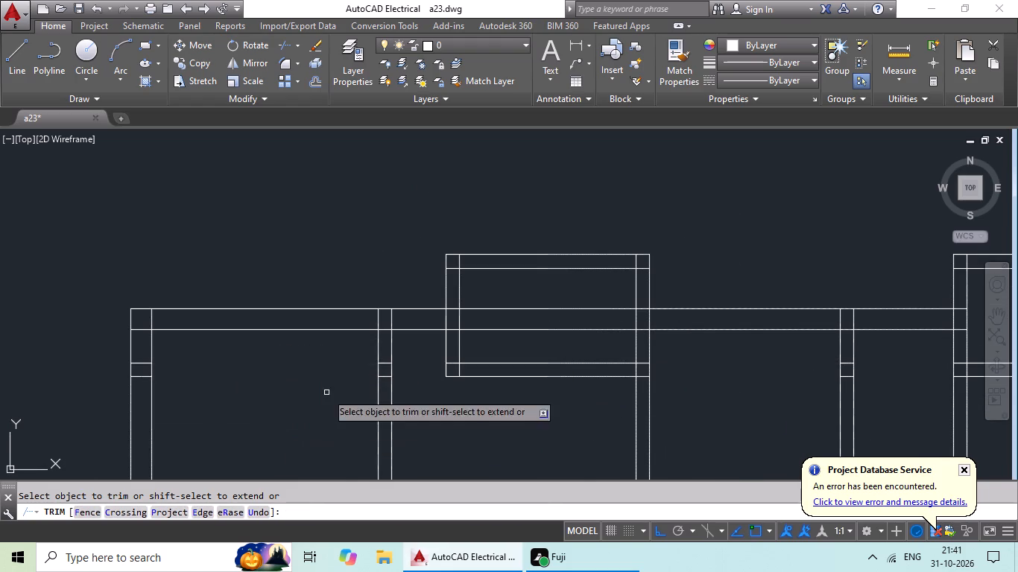
Trim the main top wall pair where it passes through the inside of the left-hand bay.
scroll(338, 387, "down", 2)
middle_click_drag(375, 424, 455, 368)
scroll(484, 391, "down", 1)
middle_click_drag(485, 395, 502, 376)
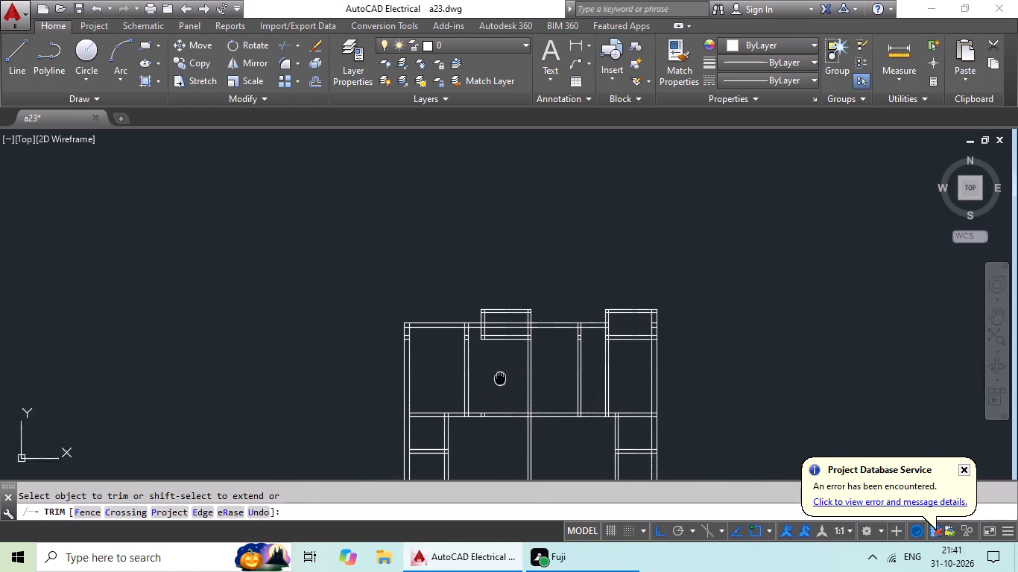
middle_click_drag(502, 376, 508, 368)
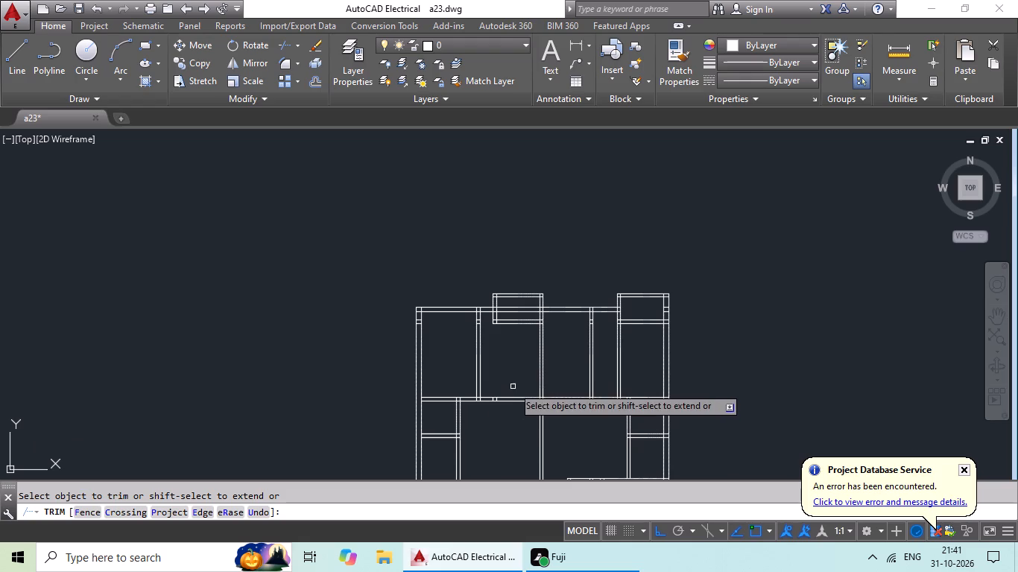
scroll(484, 308, "up", 1)
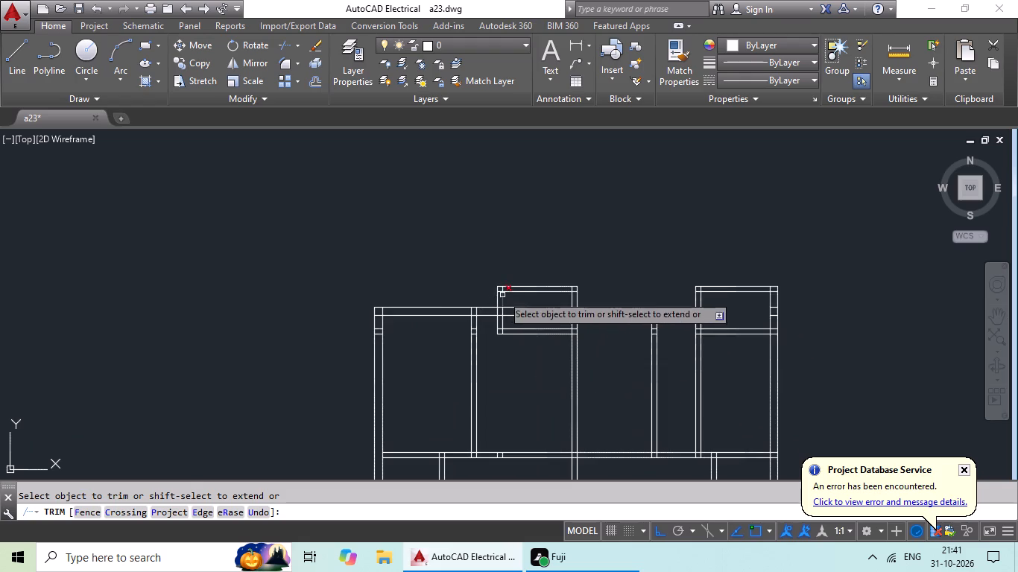
scroll(522, 305, "up", 4)
left_click_drag(572, 288, 496, 422)
left_click(502, 400)
Trim the right bay's left wall pair below the bay, down to the wall under the top room row.
scroll(537, 359, "down", 3)
middle_click_drag(540, 357, 560, 313)
scroll(642, 419, "down", 2)
middle_click_drag(648, 407, 491, 376)
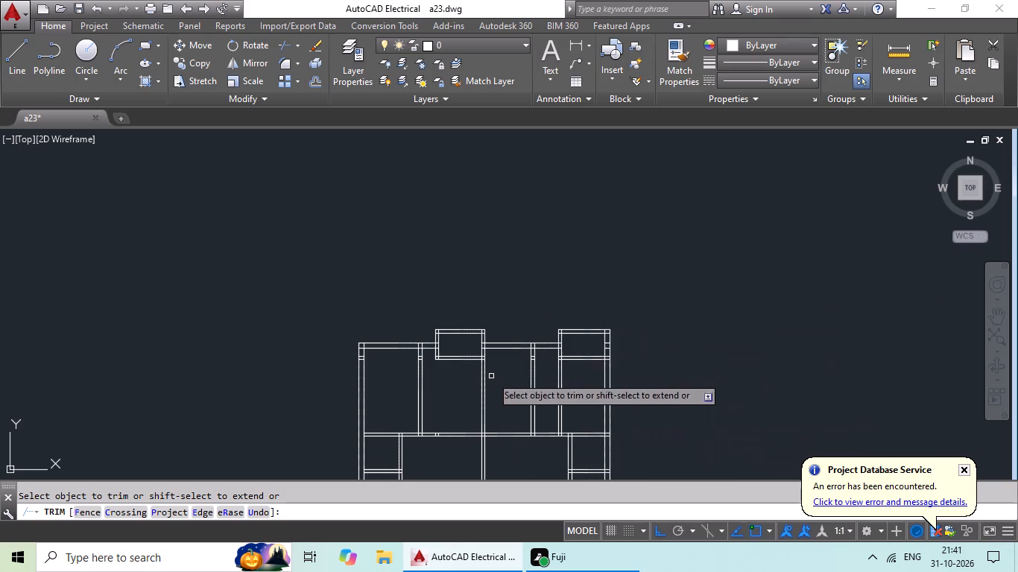
scroll(544, 363, "up", 1)
middle_click_drag(595, 395, 603, 363)
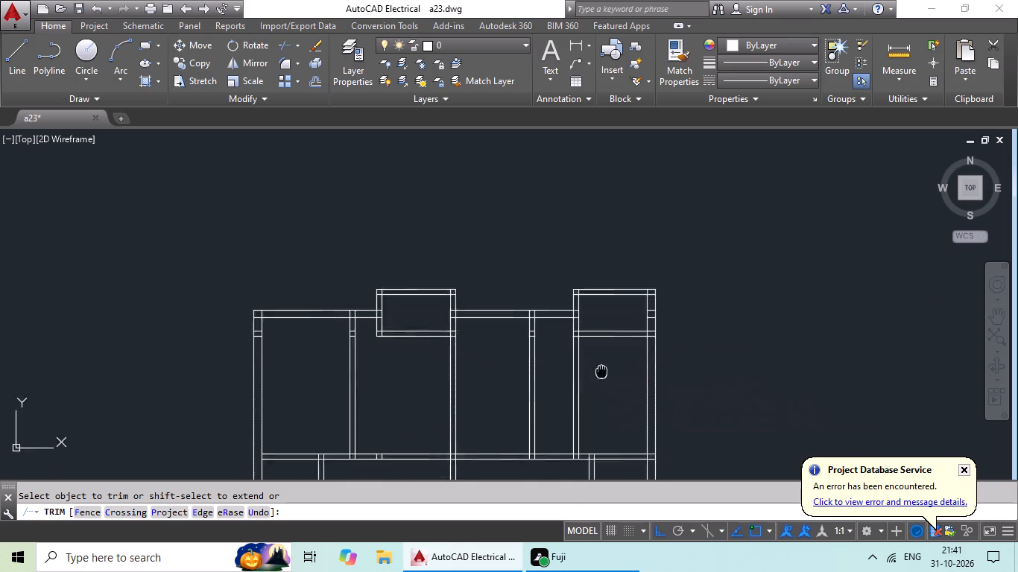
middle_click_drag(603, 363, 607, 346)
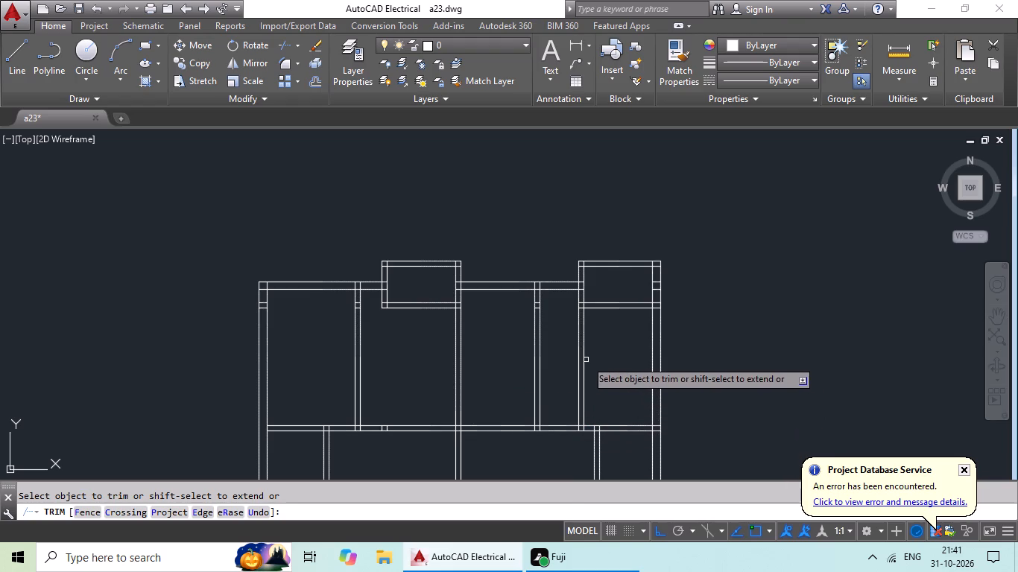
scroll(584, 348, "up", 1)
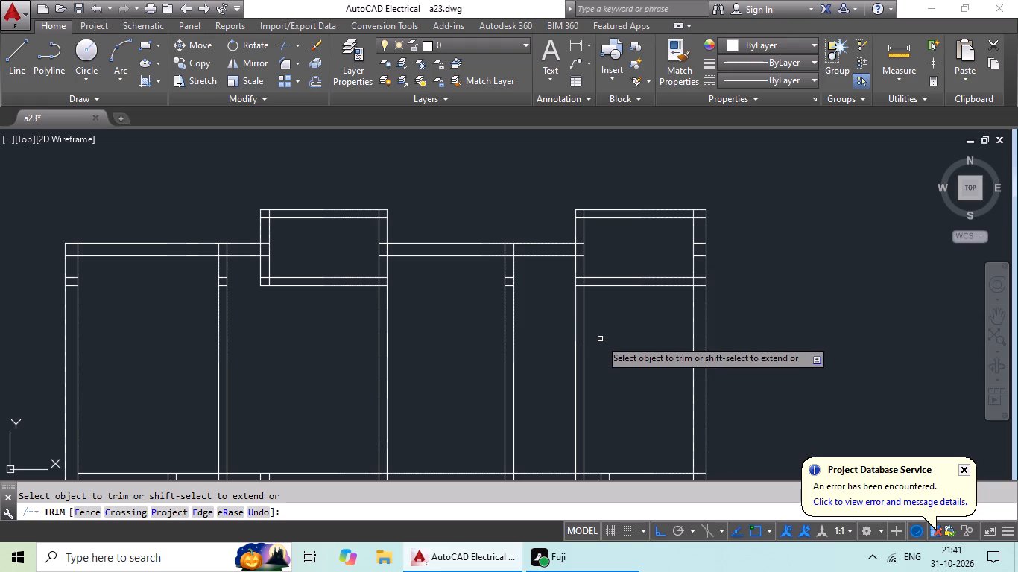
left_click_drag(629, 337, 557, 413)
scroll(594, 377, "down", 3)
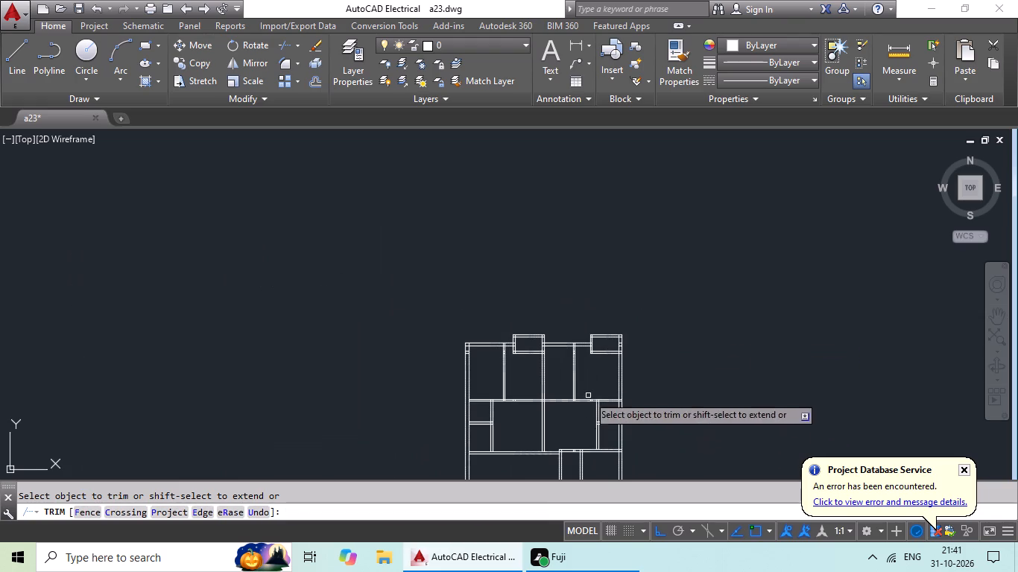
middle_click_drag(581, 403, 581, 361)
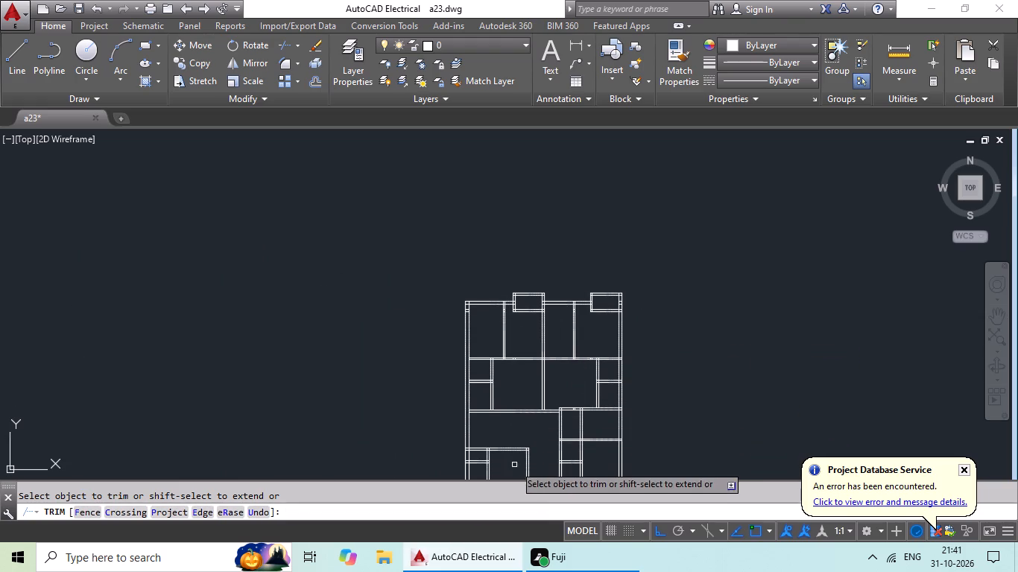
Erase the two leftover short horizontal segments inside the left outer wall, just below its top corner.
key("Escape")
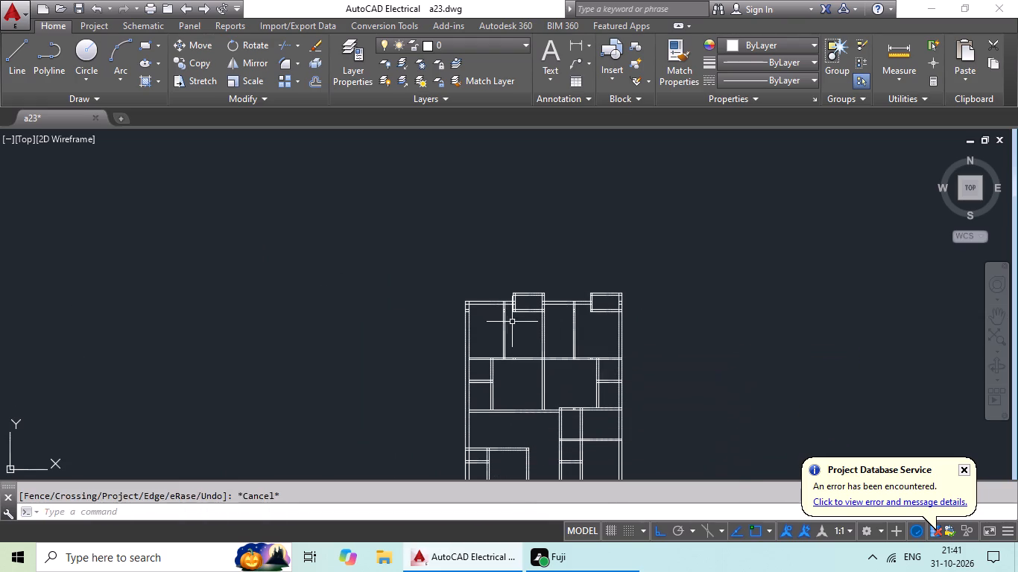
key("Escape")
scroll(489, 317, "up", 4)
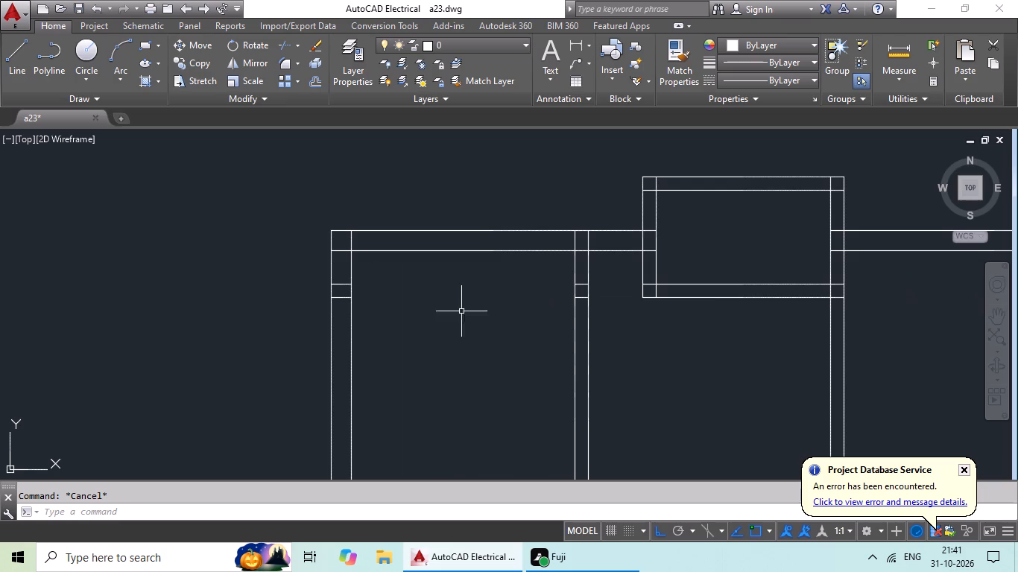
scroll(354, 299, "up", 4)
left_click_drag(263, 180, 235, 334)
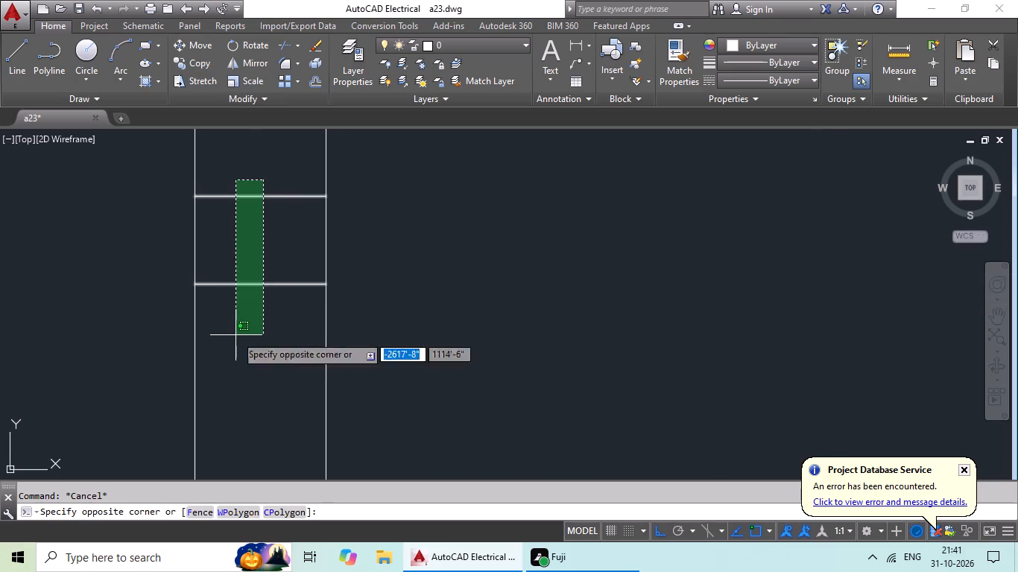
left_click(235, 335)
key("Delete")
Erase the two leftover short horizontal segments inside the leftmost partition of the top room row.
scroll(487, 328, "down", 3)
middle_click_drag(492, 341, 297, 365)
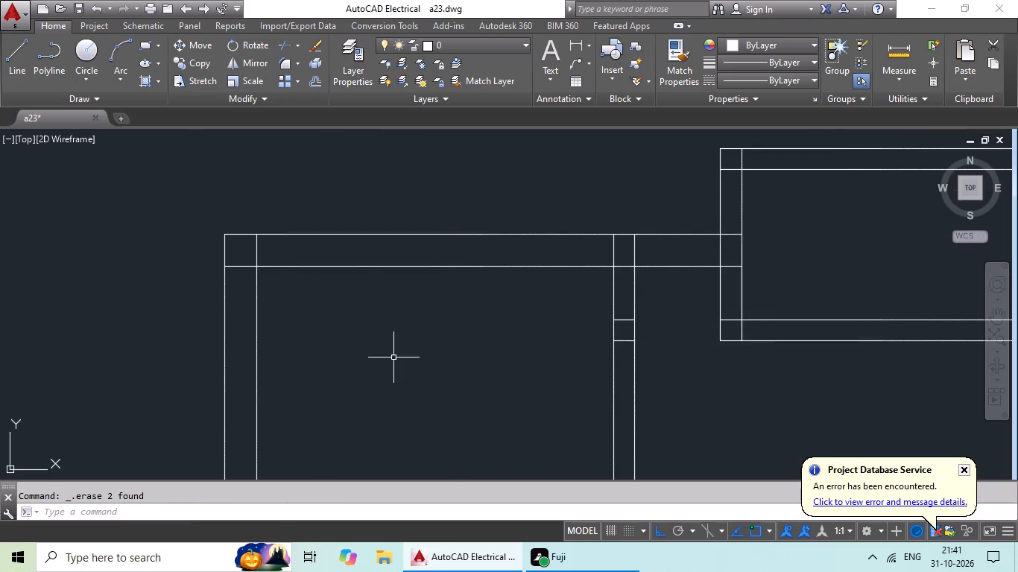
scroll(654, 313, "up", 3)
left_click_drag(548, 313, 521, 457)
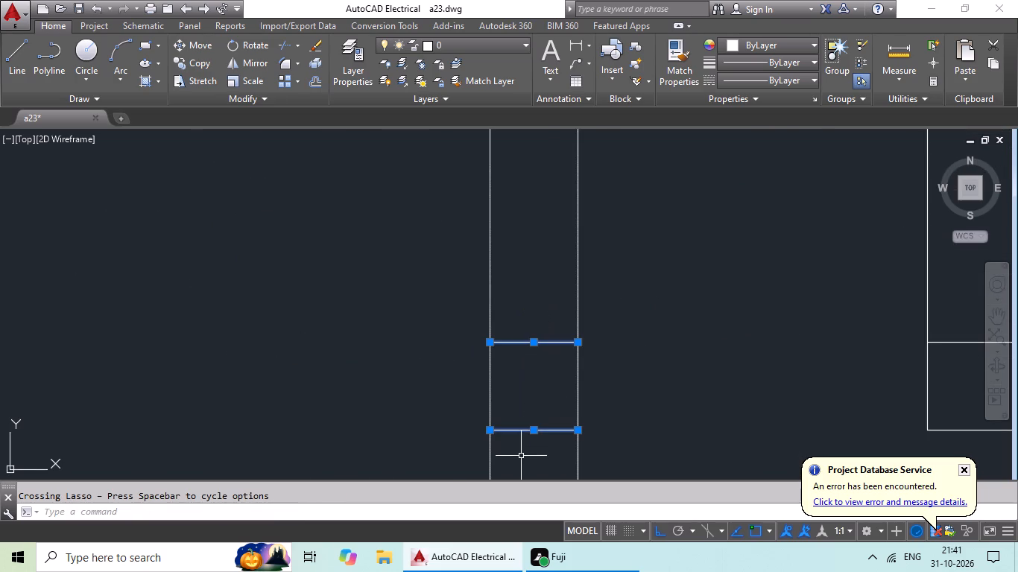
key("Delete")
Erase the two leftover short horizontal segments inside the partition between the two top bays.
scroll(649, 404, "down", 4)
middle_click_drag(660, 401, 449, 364)
middle_click_drag(578, 373, 326, 382)
scroll(689, 374, "up", 2)
scroll(540, 411, "up", 3)
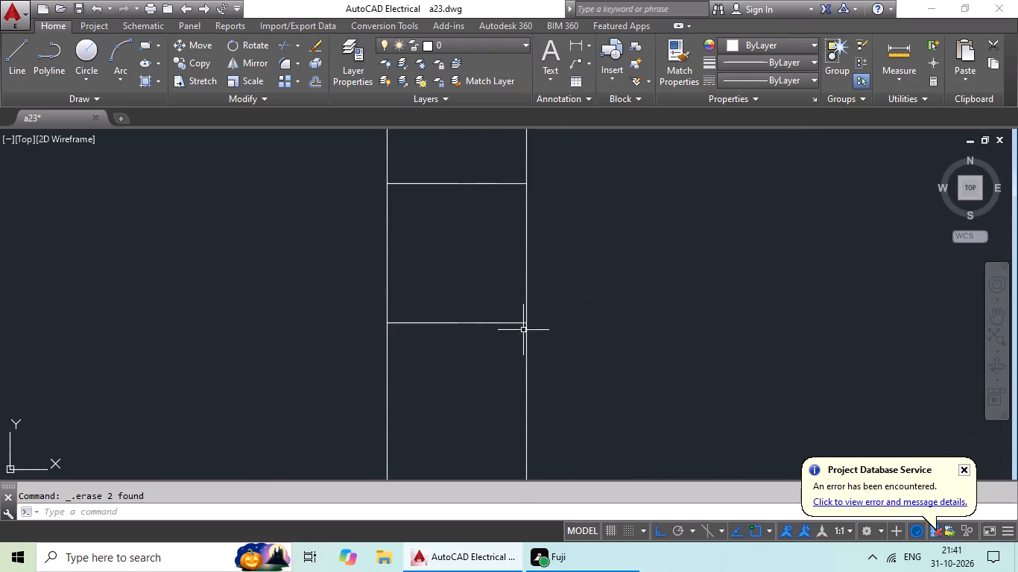
left_click_drag(493, 173, 445, 416)
key("Delete")
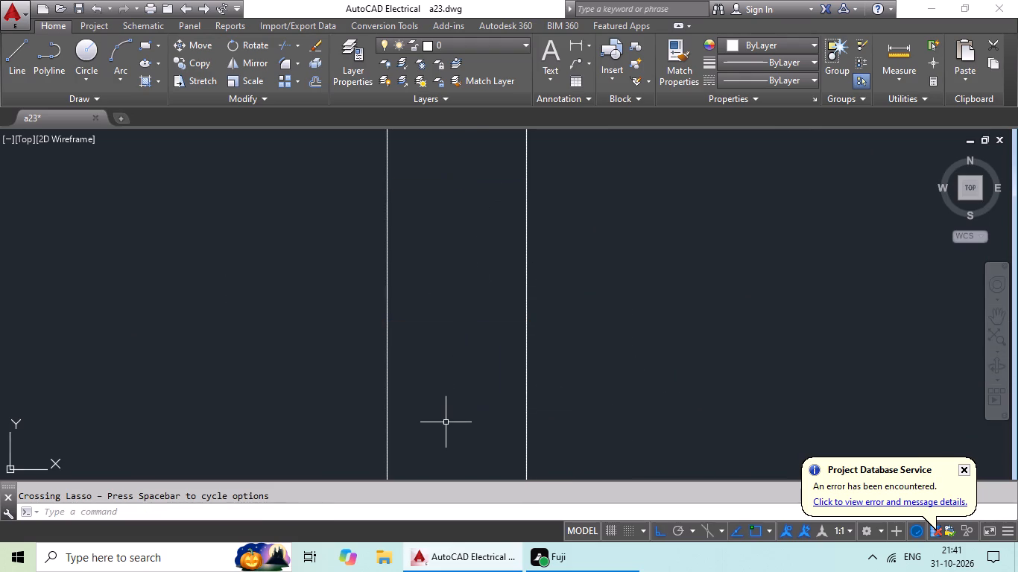
Erase the two leftover top-wall segments crossing the right outer wall at the right-hand bay.
scroll(595, 356, "down", 4)
middle_click_drag(627, 359, 355, 346)
scroll(440, 355, "down", 1)
middle_click_drag(494, 364, 422, 425)
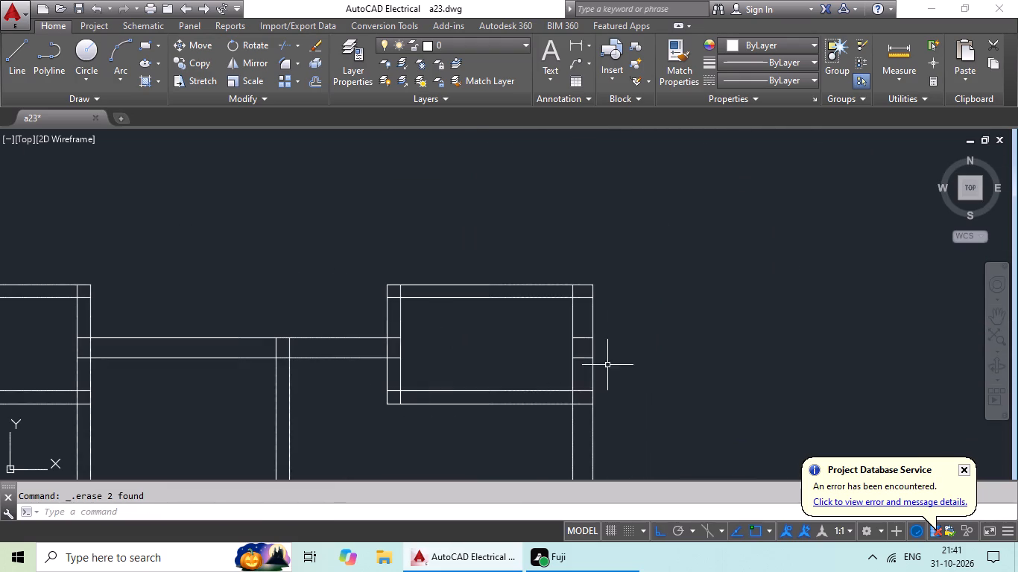
scroll(581, 363, "up", 4)
left_click_drag(610, 187, 575, 407)
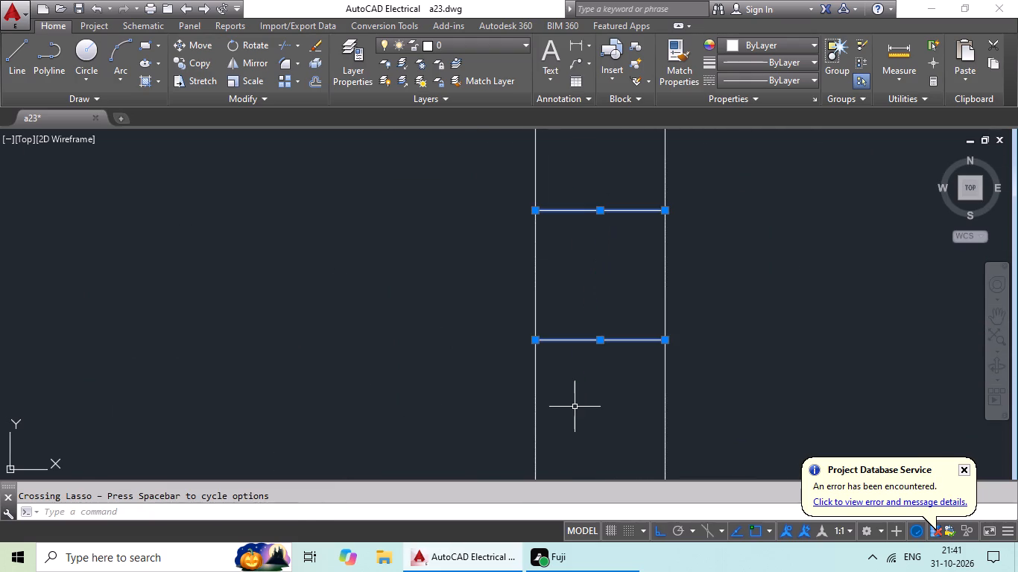
key("Delete")
Erase the two leftover short vertical segments in the wall under the top room row, below the left bay's left side.
scroll(628, 363, "down", 6)
scroll(537, 402, "down", 1)
middle_click_drag(532, 430, 558, 305)
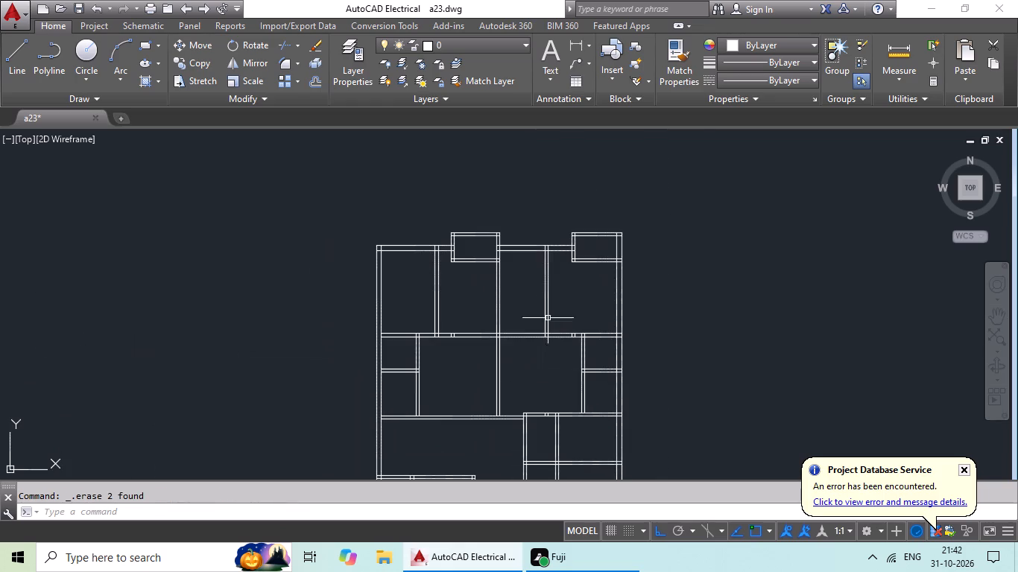
scroll(446, 343, "up", 7)
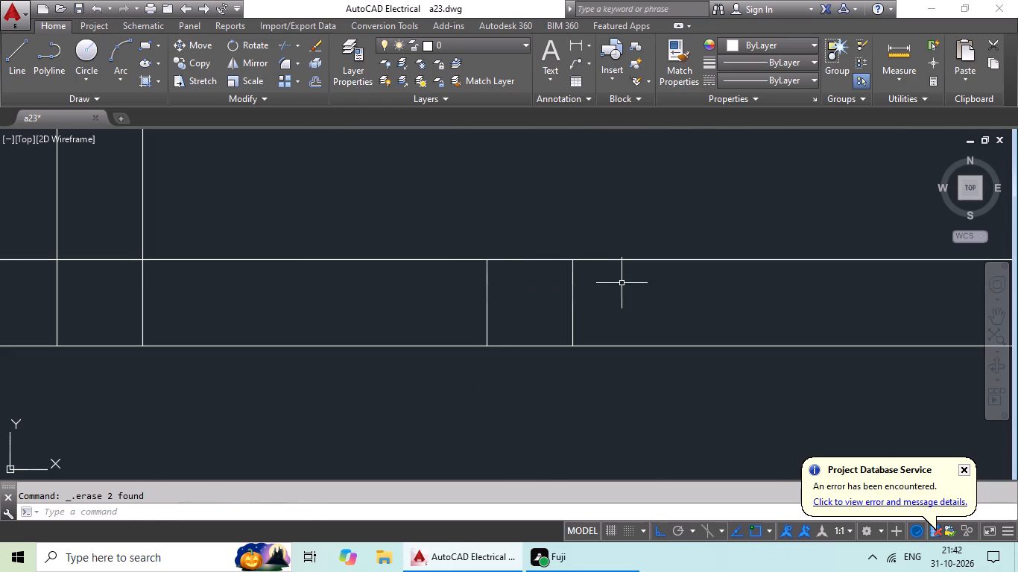
left_click_drag(551, 299, 472, 319)
left_click_drag(707, 269, 439, 334)
left_click(439, 334)
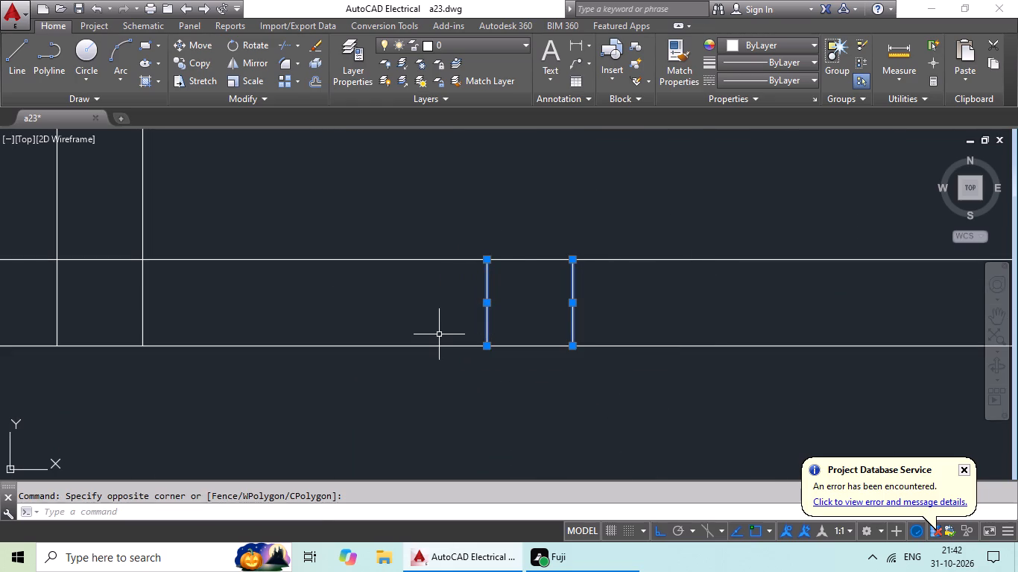
key("Delete")
Erase the two leftover short vertical segments in the wall under the top room row, below the right bay's left side.
scroll(587, 317, "down", 4)
middle_click_drag(606, 351, 174, 412)
middle_click_drag(632, 406, 633, 406)
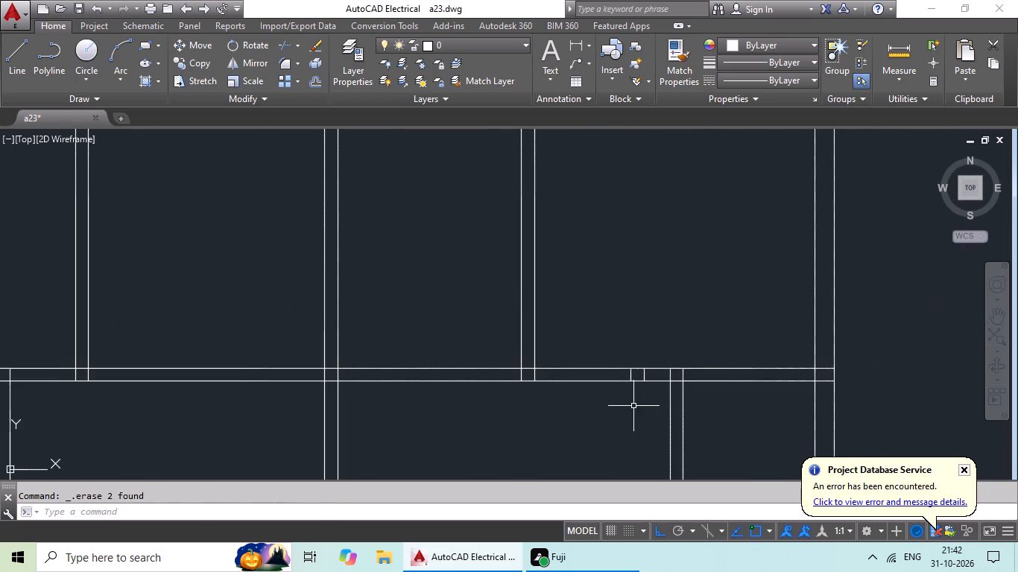
middle_click_drag(633, 406, 432, 381)
scroll(447, 354, "up", 5)
left_click_drag(523, 312, 209, 376)
key("Delete")
Erase the two leftover short vertical segments in the top wall of the middle right-hand rooms, just left of their dividing partition.
scroll(338, 332, "down", 8)
middle_click_drag(335, 396, 431, 349)
scroll(407, 400, "up", 8)
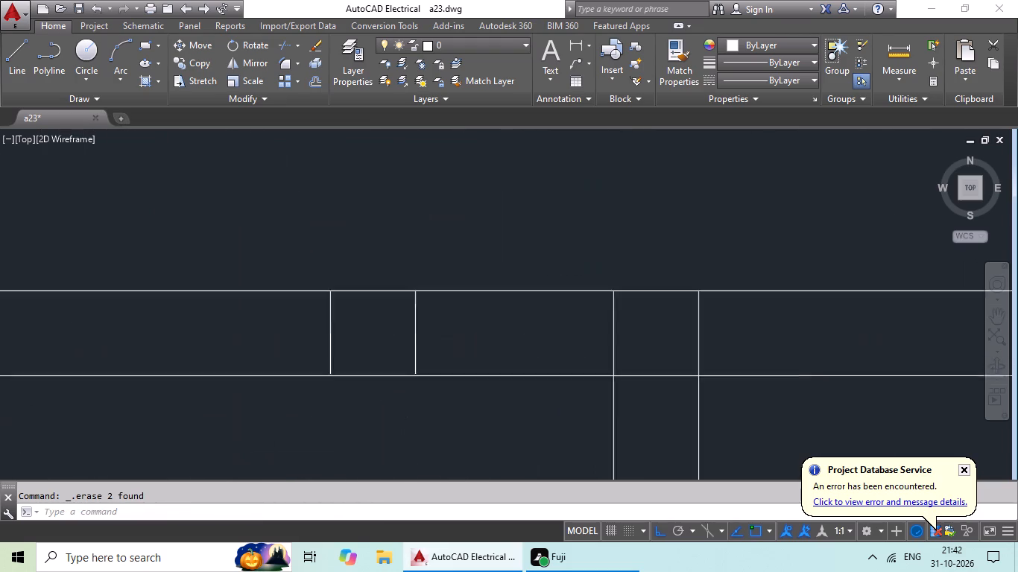
left_click_drag(549, 322, 300, 368)
left_click_drag(521, 309, 130, 363)
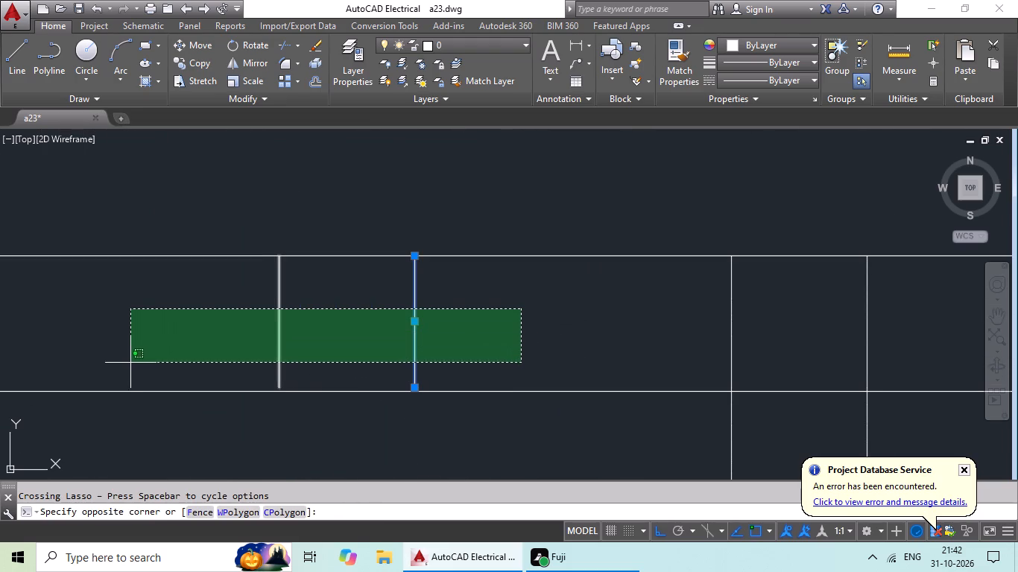
left_click_drag(130, 363, 127, 363)
left_click(127, 363)
key("Delete")
scroll(317, 319, "down", 5)
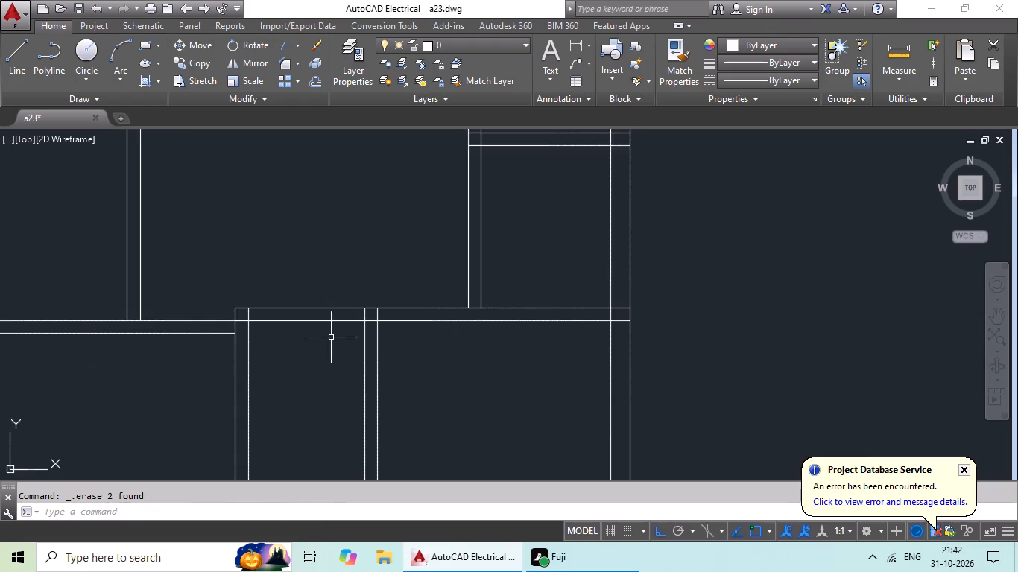
Examine the wall layout of the whole floor plan, from the top bays down to the bottom rooms.
scroll(331, 392, "down", 2)
middle_click_drag(331, 393, 419, 309)
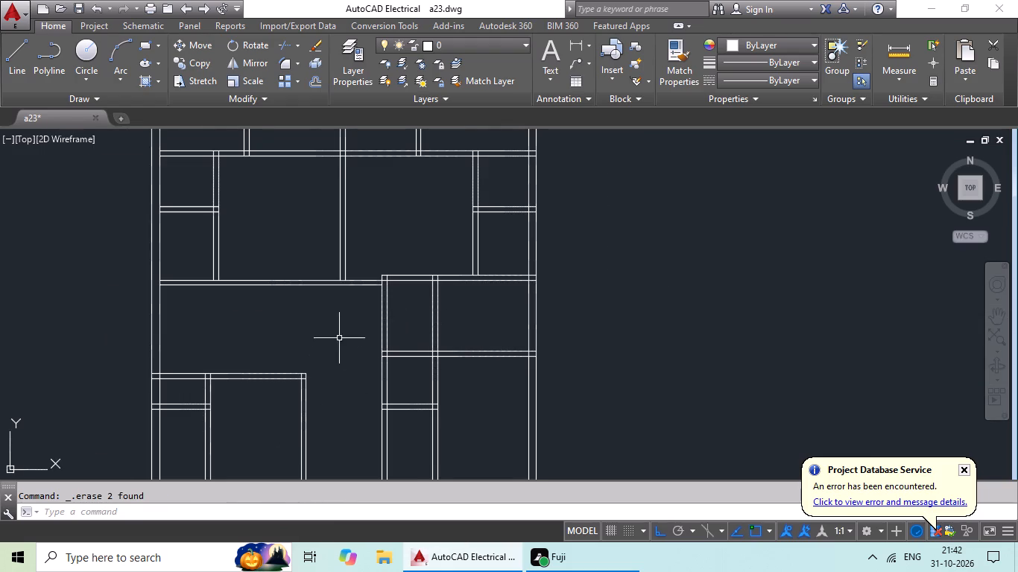
middle_click_drag(340, 337, 343, 468)
middle_click_drag(379, 311, 382, 378)
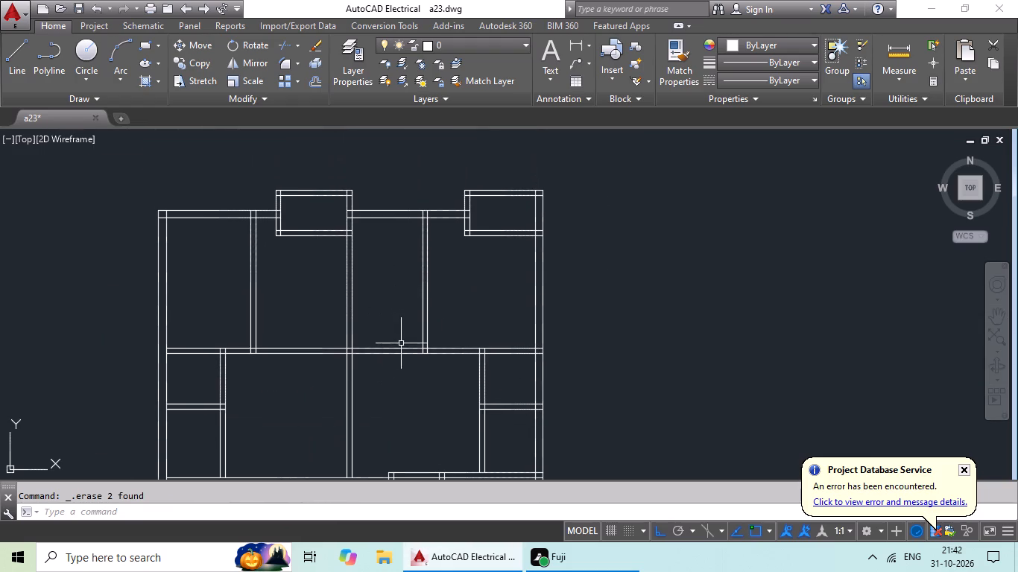
middle_click_drag(396, 293, 430, 343)
middle_click_drag(349, 315, 476, 317)
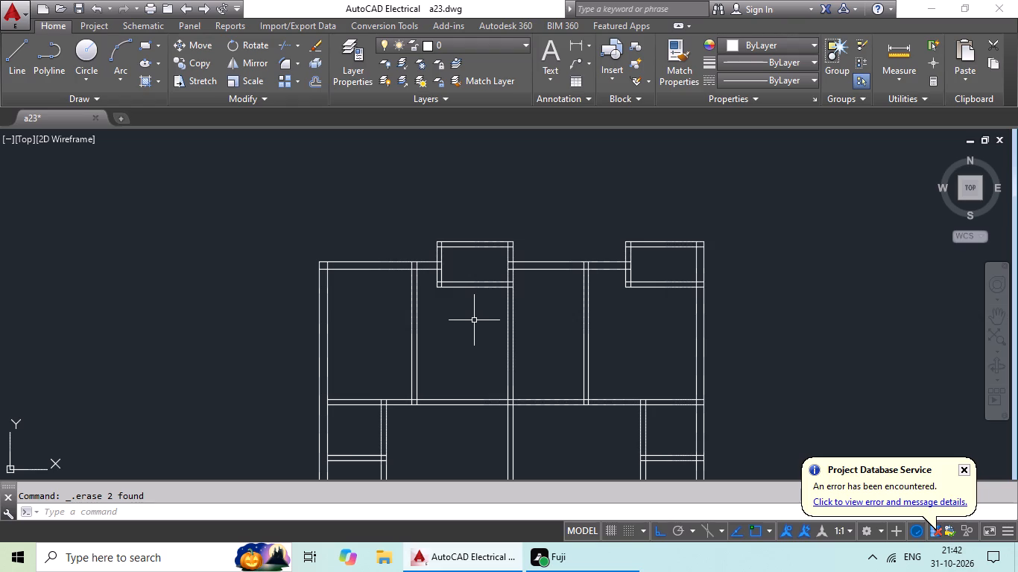
middle_click_drag(563, 346, 613, 270)
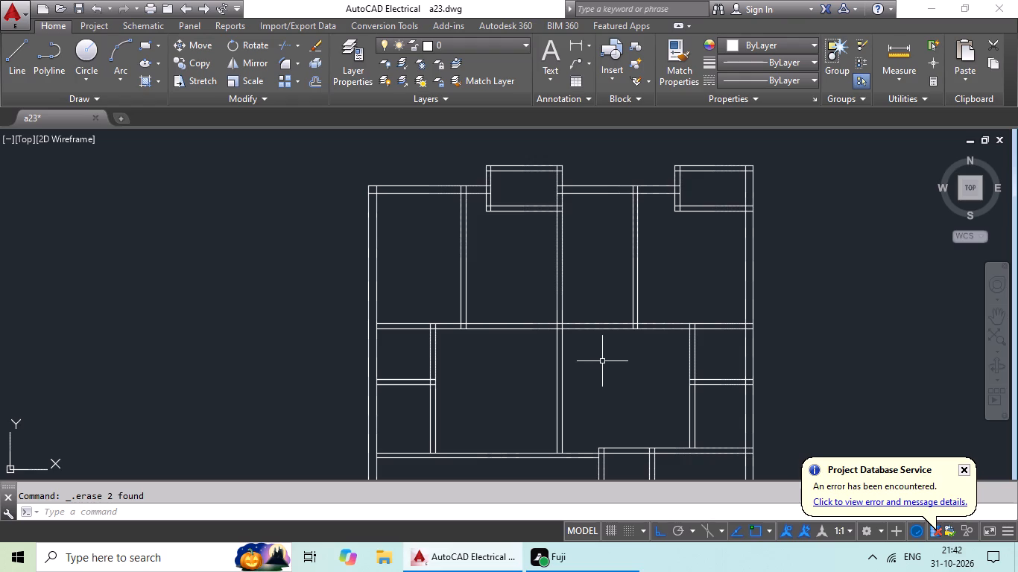
middle_click_drag(477, 390, 481, 278)
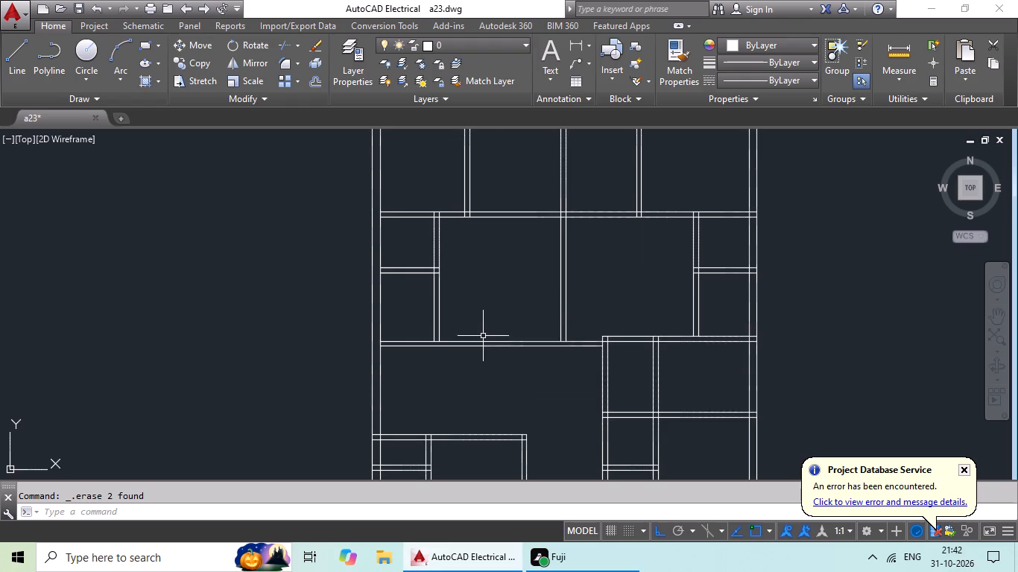
middle_click_drag(487, 349, 487, 237)
scroll(495, 287, "down", 1)
middle_click_drag(508, 304, 511, 227)
middle_click_drag(582, 269, 581, 204)
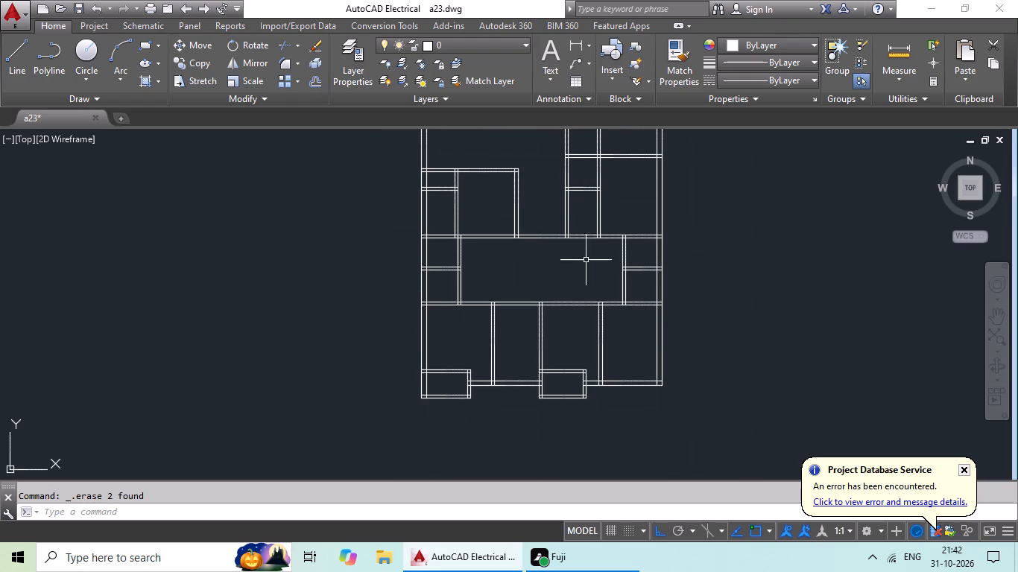
middle_click_drag(544, 249, 525, 347)
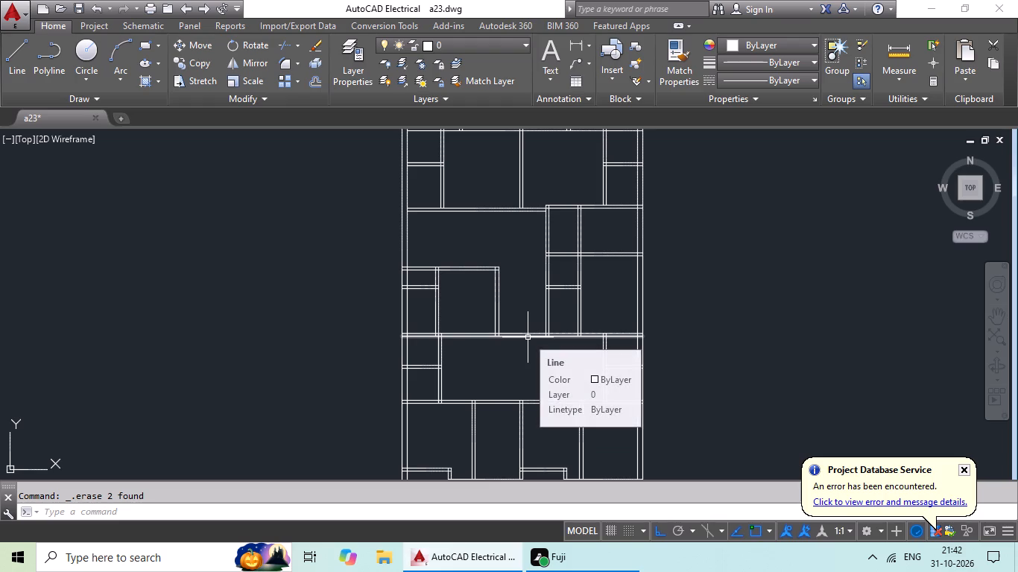
middle_click(514, 343)
middle_click_drag(522, 293, 526, 274)
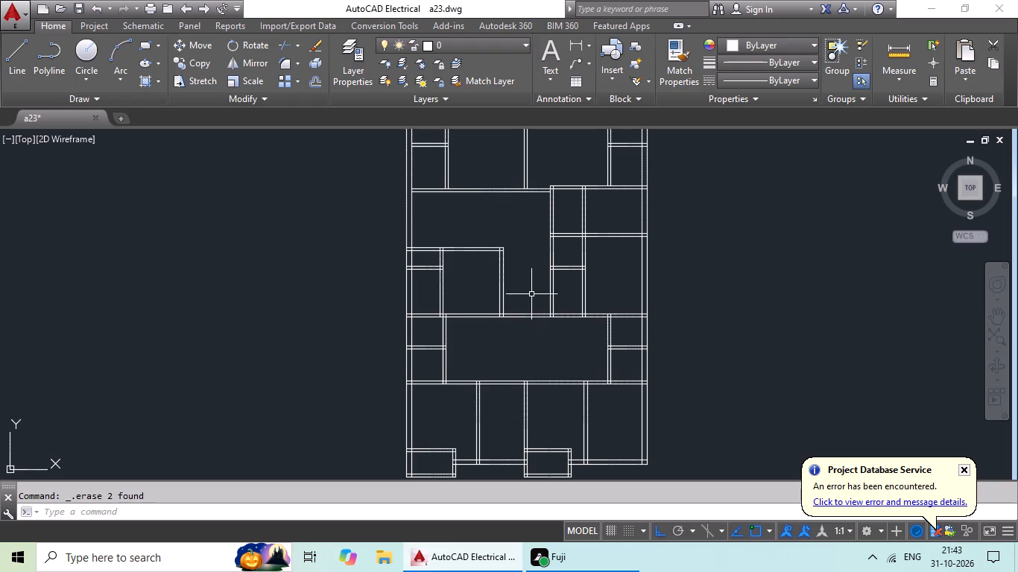
key("Escape")
key("Escape")
middle_click_drag(516, 242, 525, 279)
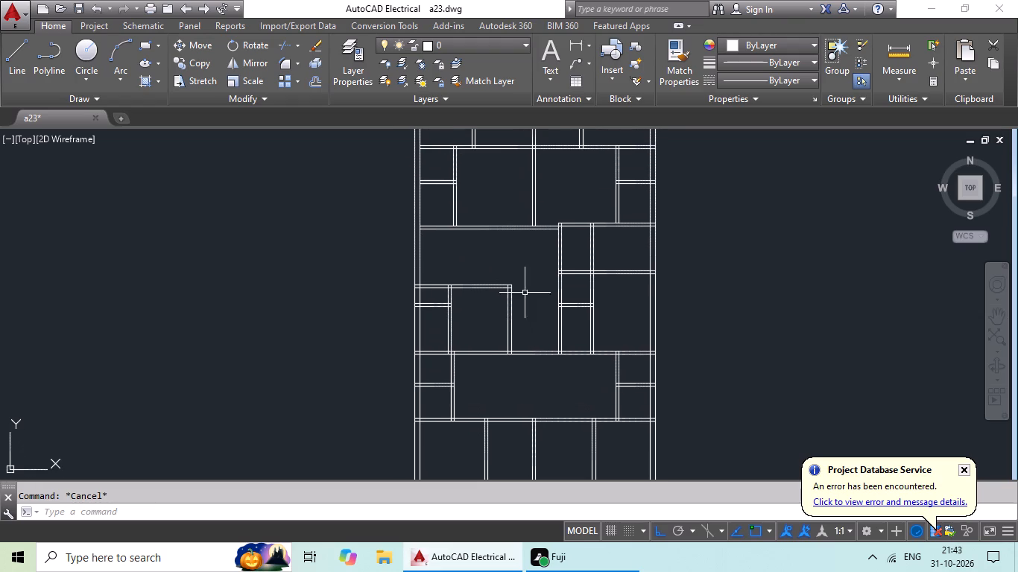
key("Escape")
Offset the upper line of the middle left-hand room's top wall 4'5" upward into the open area.
scroll(462, 264, "up", 2)
middle_click_drag(464, 262, 481, 343)
scroll(490, 304, "up", 1)
middle_click_drag(490, 301, 517, 261)
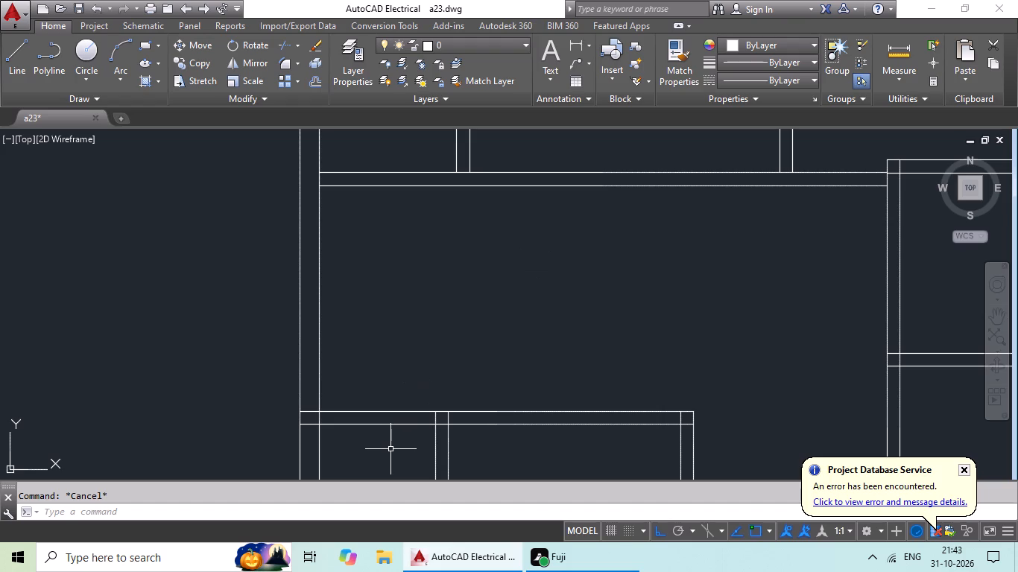
key("o")
key("Return")
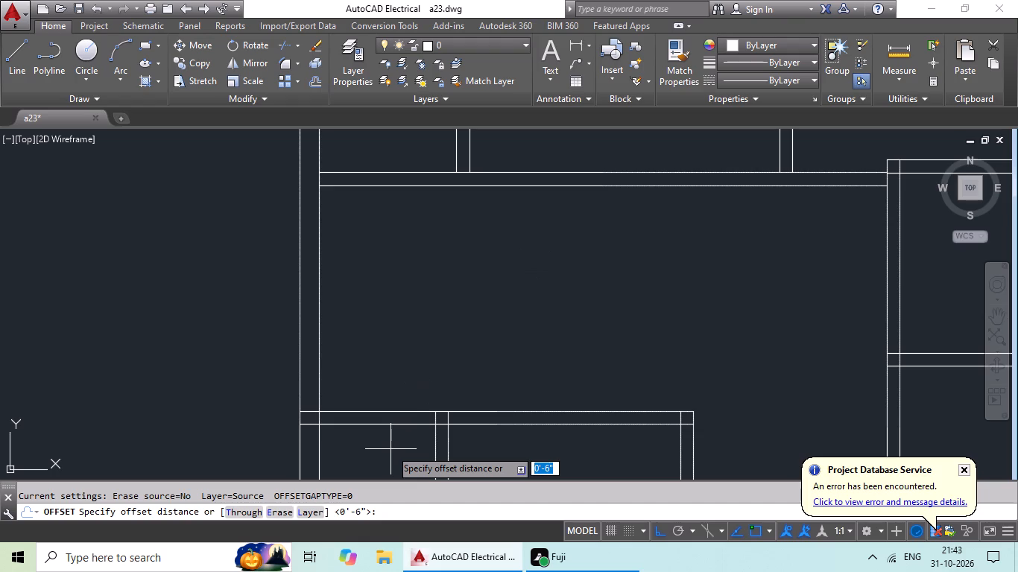
type("4'5")
key("shift+quotedbl")
key("Return")
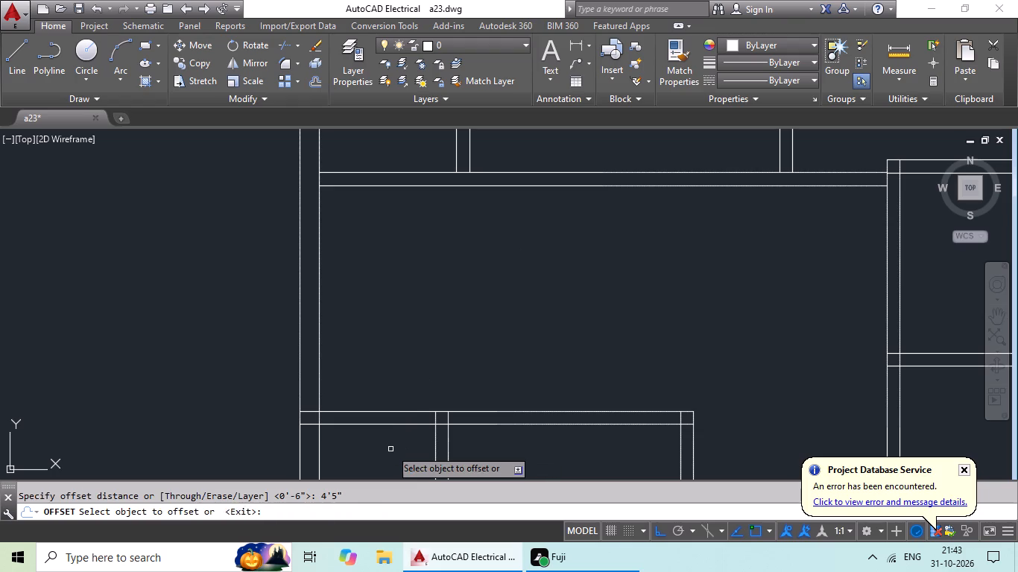
left_click_drag(370, 412, 373, 411)
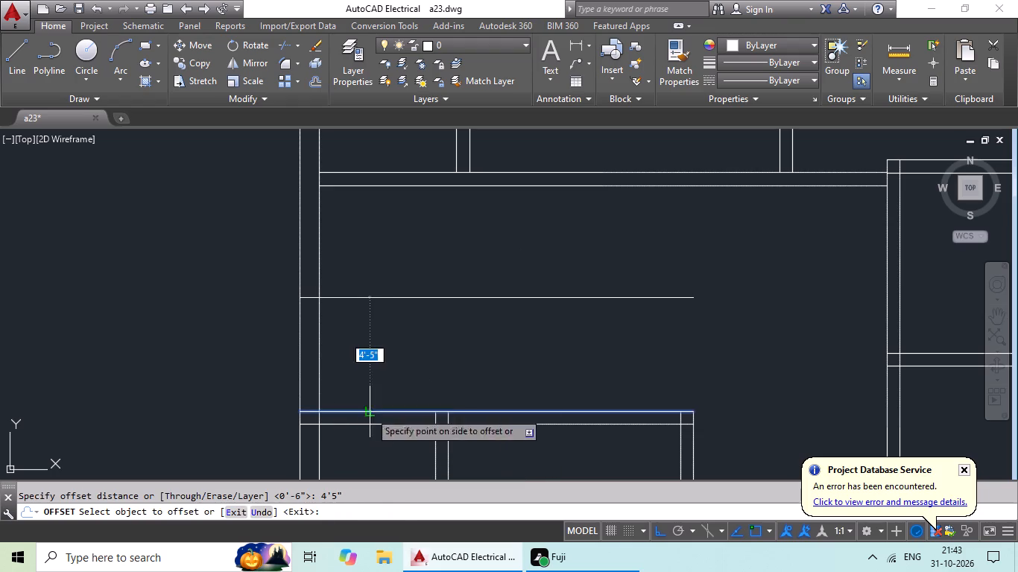
left_click_drag(373, 411, 386, 403)
left_click(399, 388)
key("Escape")
key("Escape")
key("Escape")
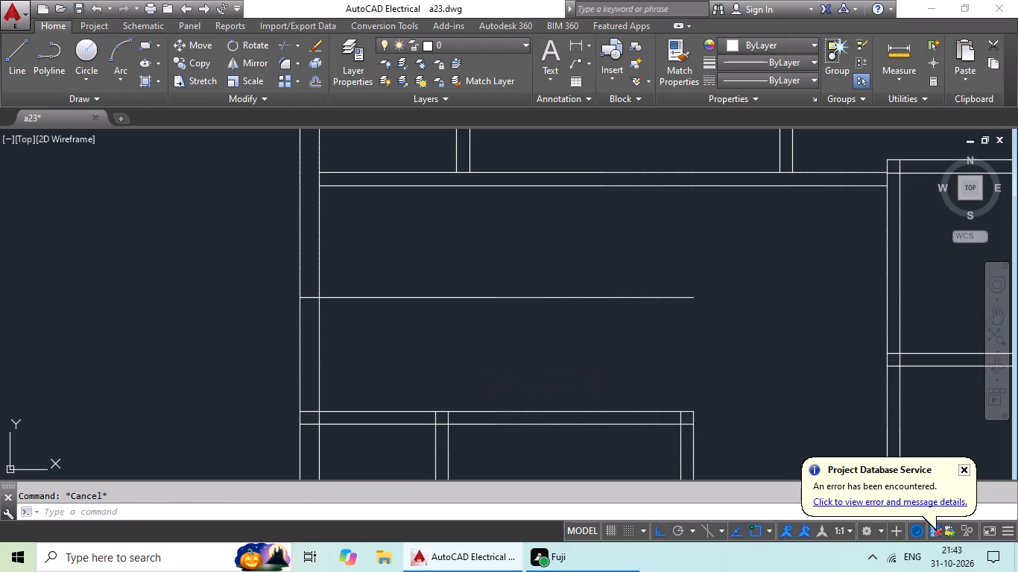
key("Escape")
Offset the new horizontal line in the open area 2" upward and 2" downward.
key("o")
key("Return")
key("2")
key("shift+quotedbl")
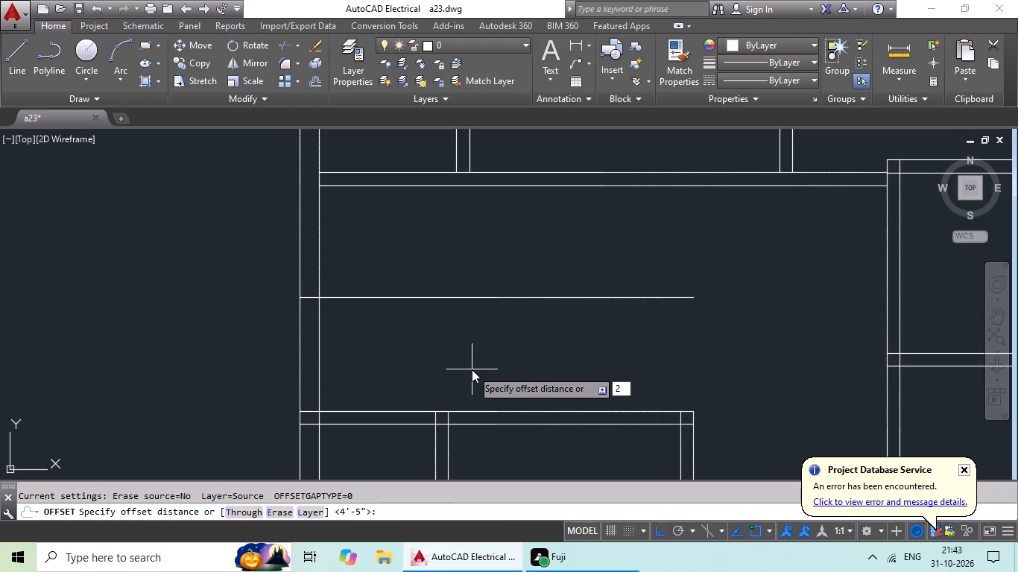
key("Return")
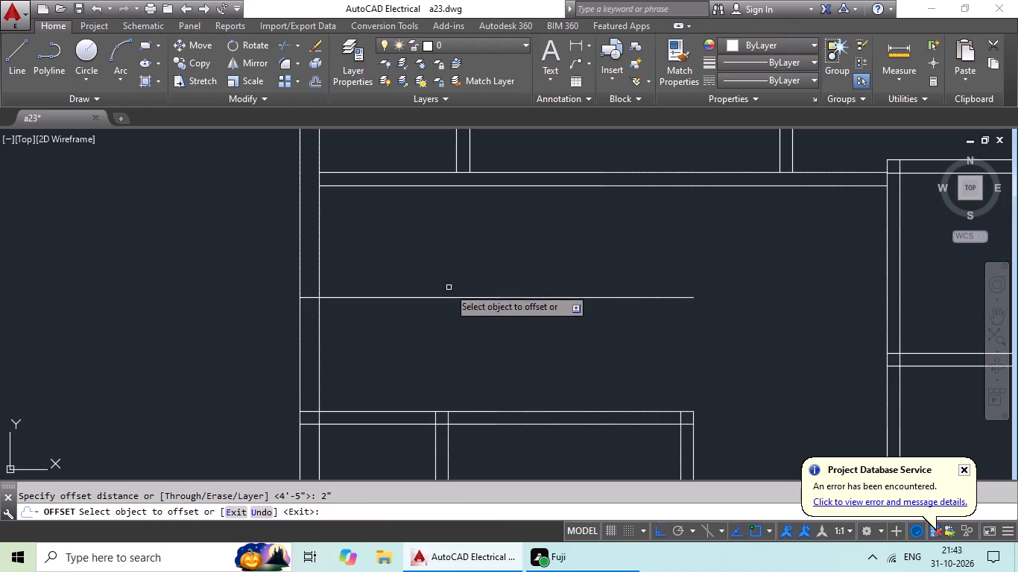
left_click_drag(446, 297, 460, 255)
left_click(467, 223)
scroll(468, 308, "up", 3)
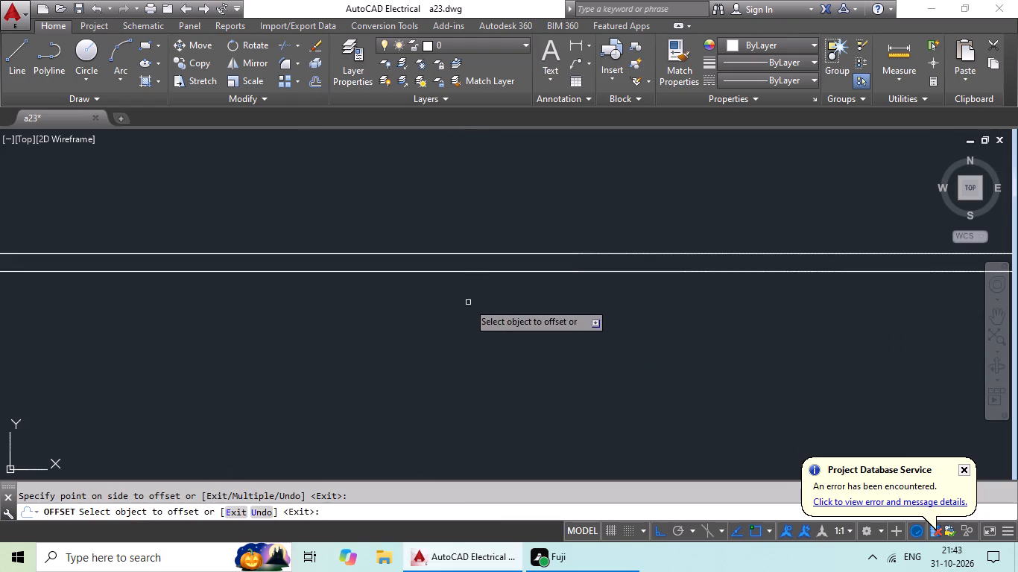
left_click_drag(489, 273, 489, 302)
left_click(489, 367)
scroll(514, 330, "down", 4)
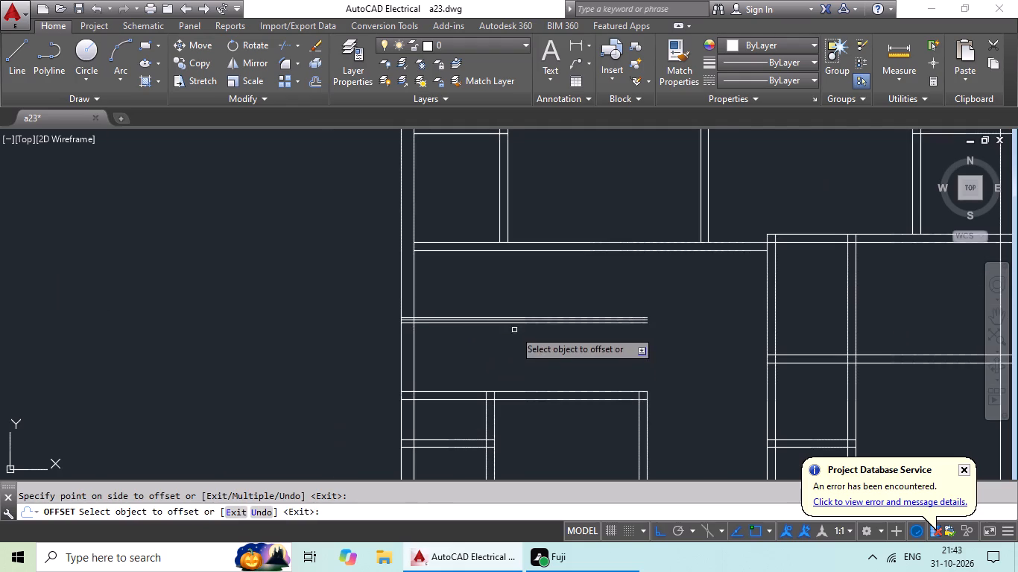
Offset the inner line of the left exterior wall 3' rightward into the open area.
middle_click_drag(496, 277, 510, 267)
key("Escape")
key("Escape")
key("o")
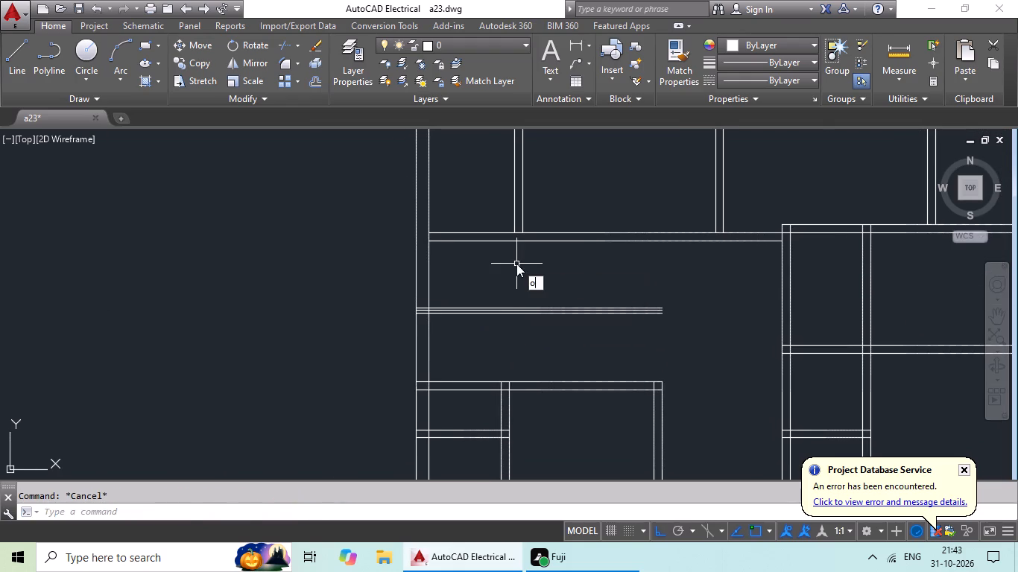
key("Return")
type("3'")
key("Return")
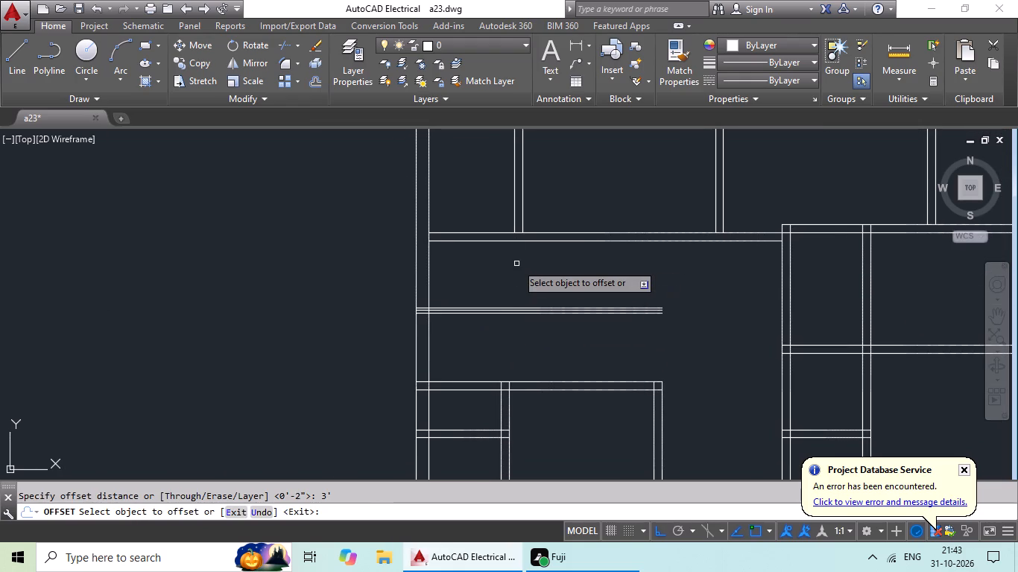
left_click(430, 271)
left_click(461, 265)
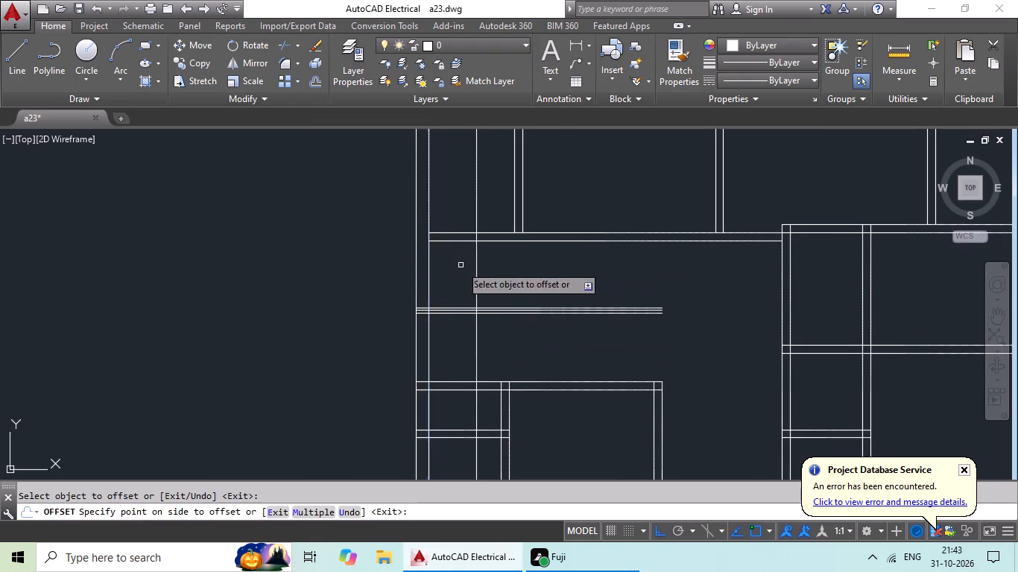
scroll(519, 265, "down", 2)
key("Escape")
key("Escape")
Trim the new vertical line where it crosses the walls bounding the open area above and below.
key("t")
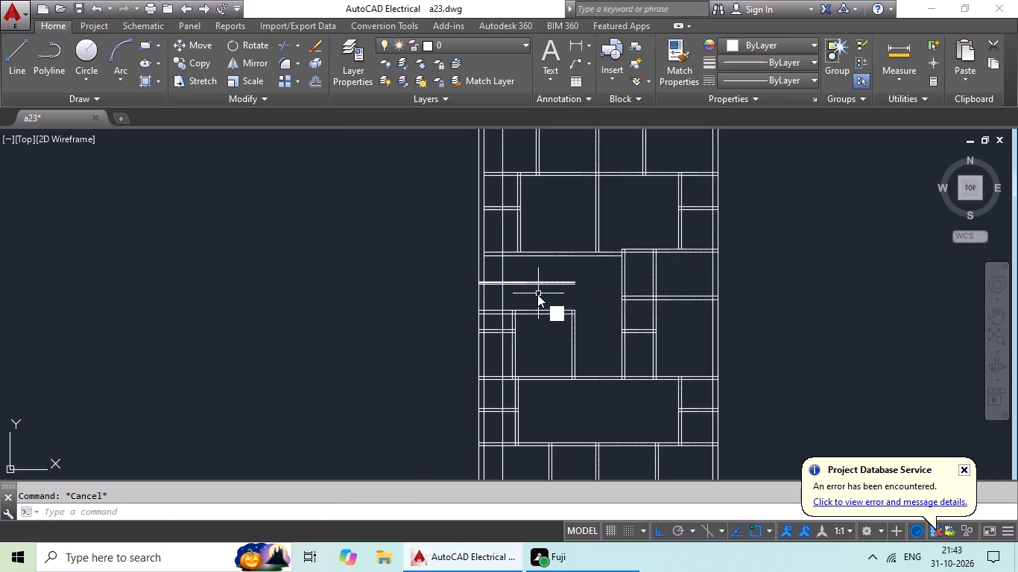
key("r")
key("space")
key("space")
scroll(504, 322, "up", 4)
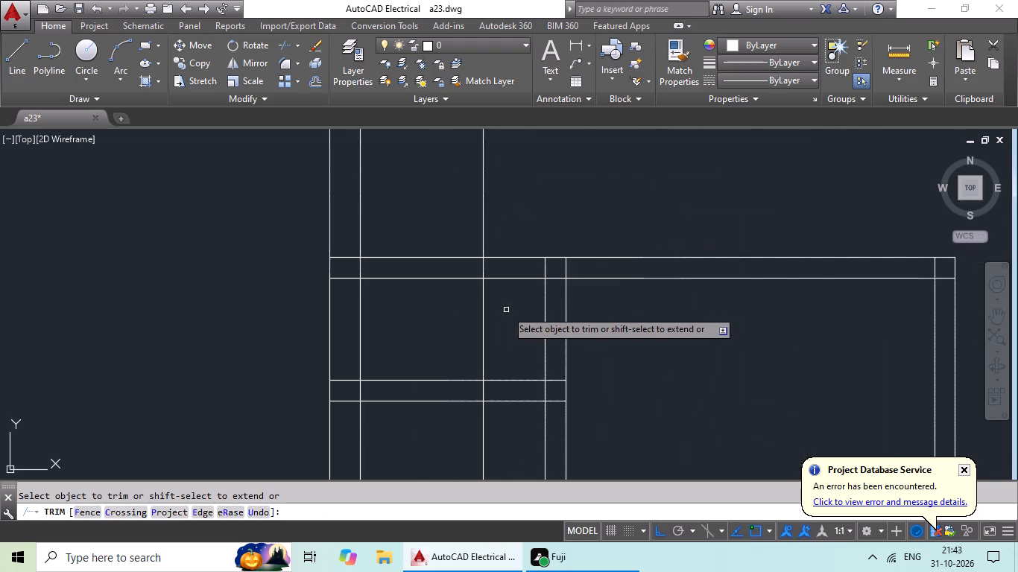
scroll(485, 273, "up", 2)
left_click_drag(500, 262, 449, 262)
left_click(449, 262)
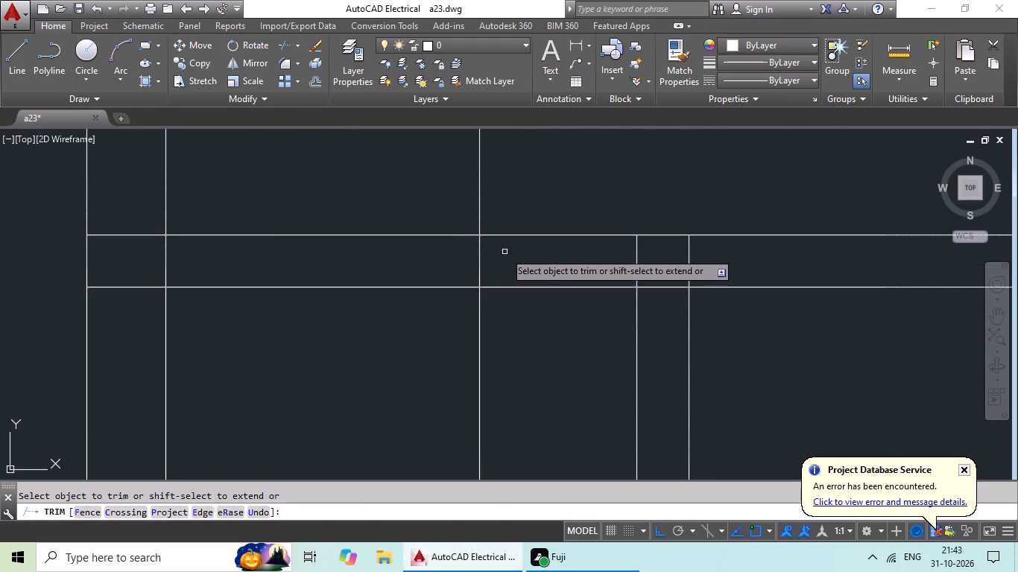
left_click_drag(505, 251, 450, 267)
left_click(450, 267)
scroll(484, 250, "down", 3)
middle_click_drag(508, 220, 453, 353)
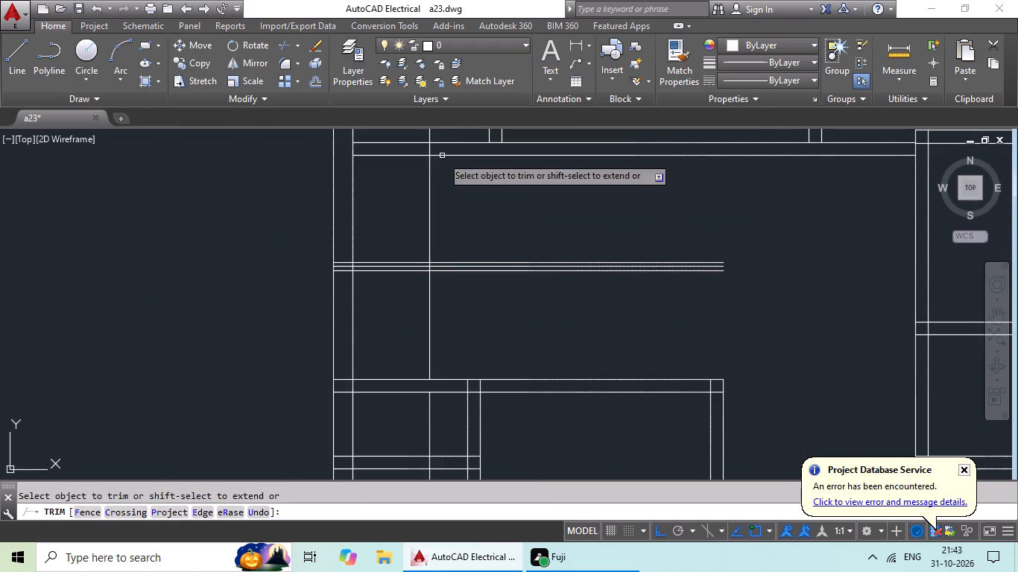
middle_click_drag(438, 173, 415, 274)
scroll(414, 250, "up", 4)
left_click_drag(448, 241, 288, 244)
left_click(288, 244)
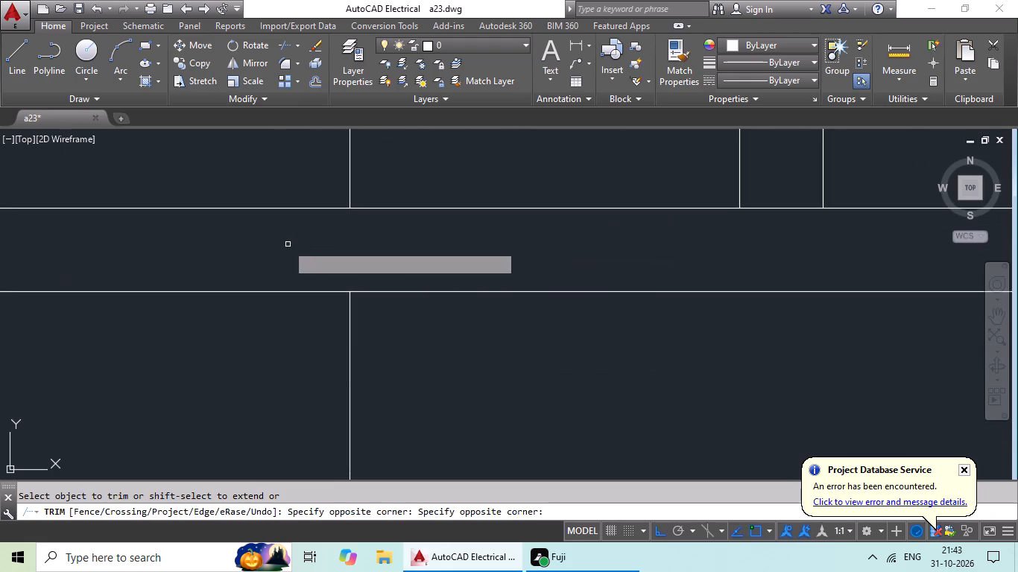
scroll(356, 251, "down", 3)
middle_click(358, 328)
left_click_drag(399, 194, 327, 226)
left_click(331, 216)
key("Escape")
Erase the leftover parts of the new vertical line above and below the open area.
left_click_drag(388, 163, 328, 197)
left_click(328, 197)
scroll(349, 196, "down", 4)
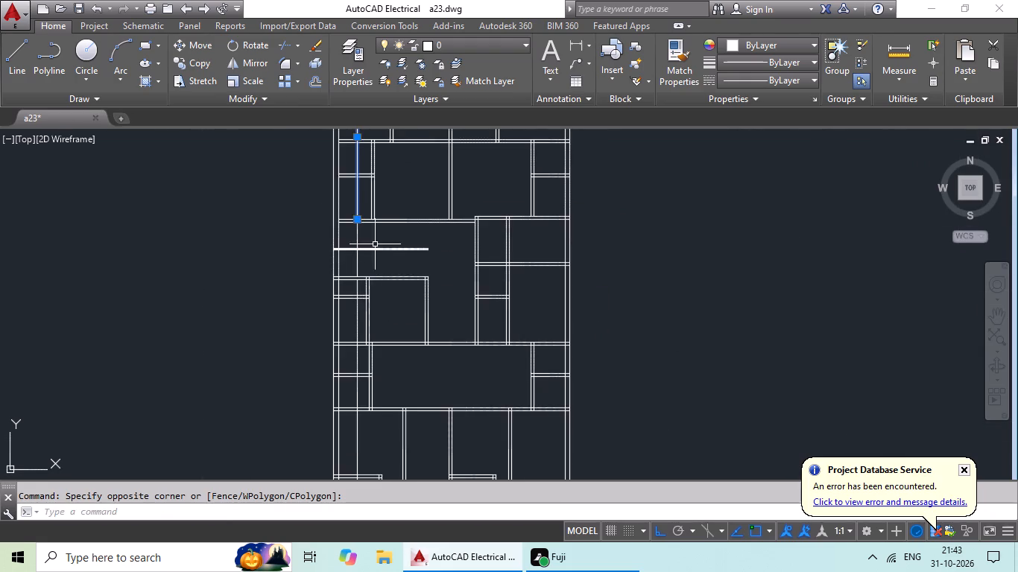
middle_click_drag(378, 273, 378, 233)
scroll(360, 275, "up", 4)
left_click_drag(368, 251, 307, 307)
left_click(307, 308)
key("Delete")
Erase the middle one of the three closely spaced horizontal lines in the open area.
scroll(400, 257, "down", 4)
middle_click_drag(429, 262, 419, 277)
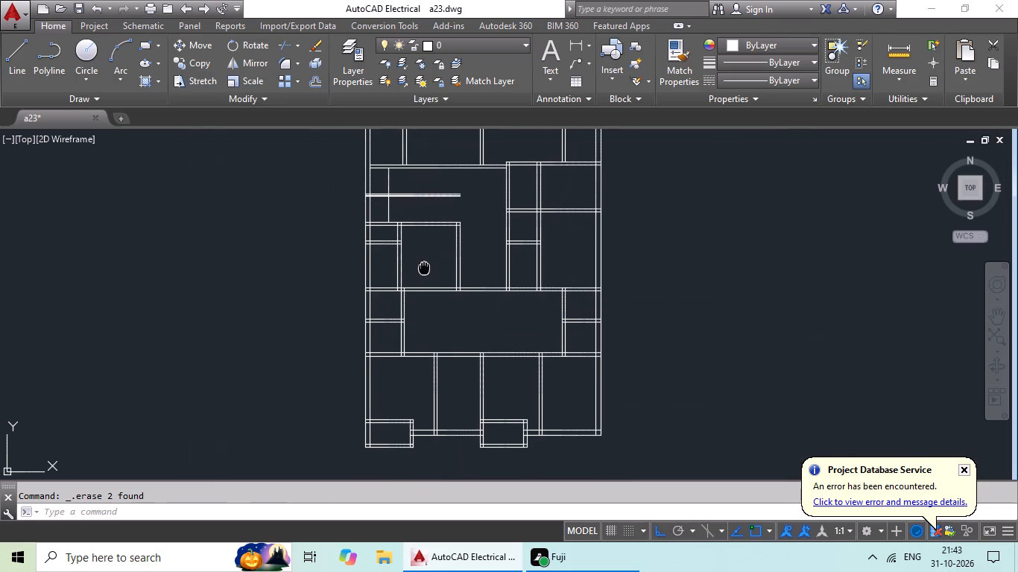
middle_click_drag(419, 277, 405, 297)
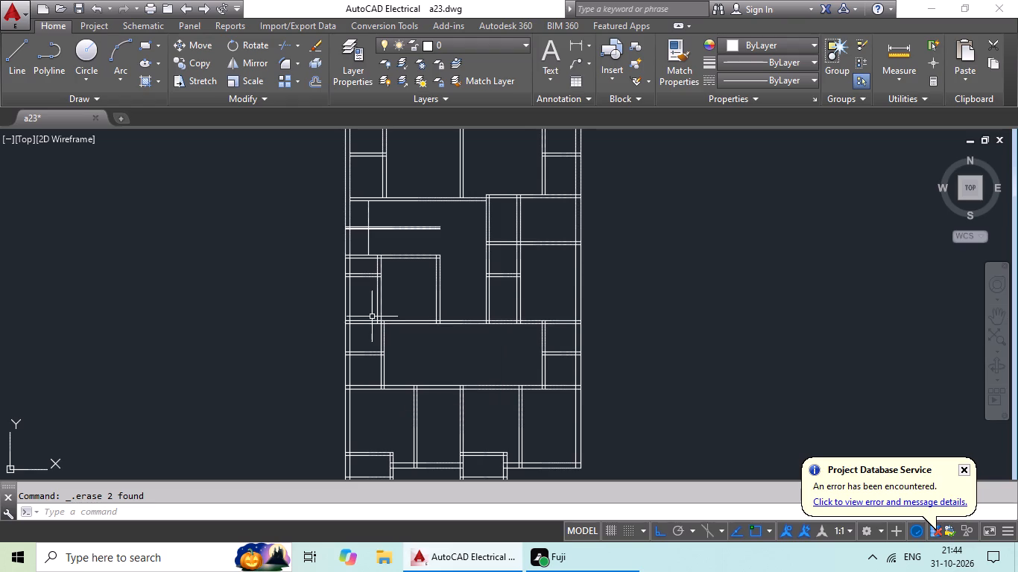
scroll(392, 296, "down", 1)
scroll(417, 250, "up", 3)
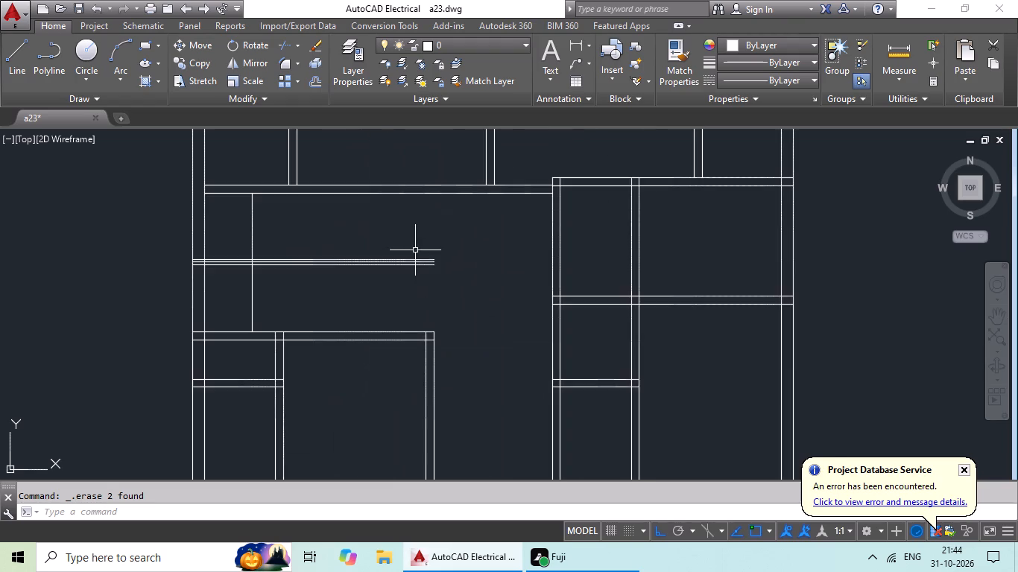
scroll(383, 290, "up", 2)
scroll(393, 282, "down", 2)
key("Escape")
key("Escape")
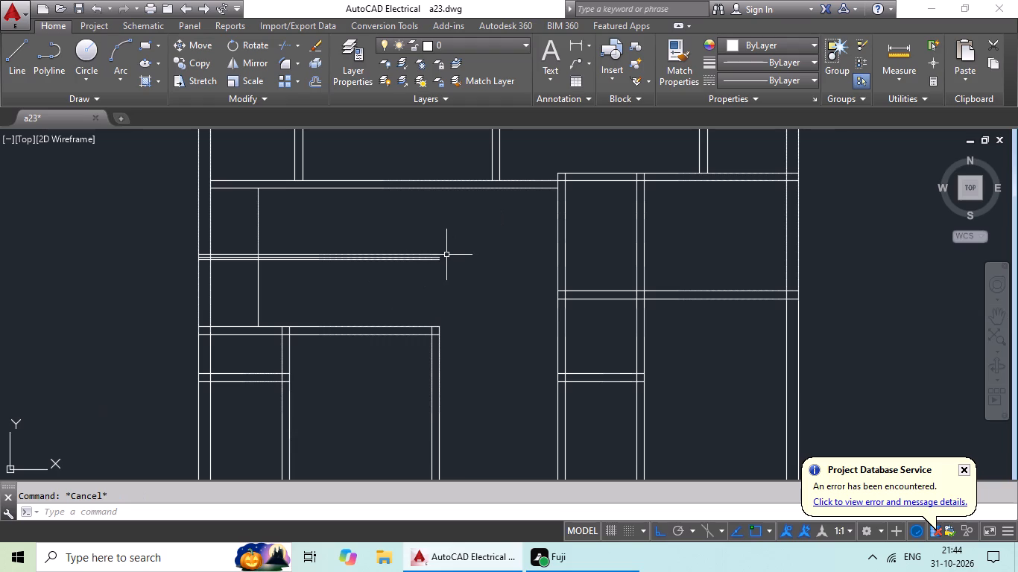
scroll(436, 257, "up", 4)
left_click(440, 248)
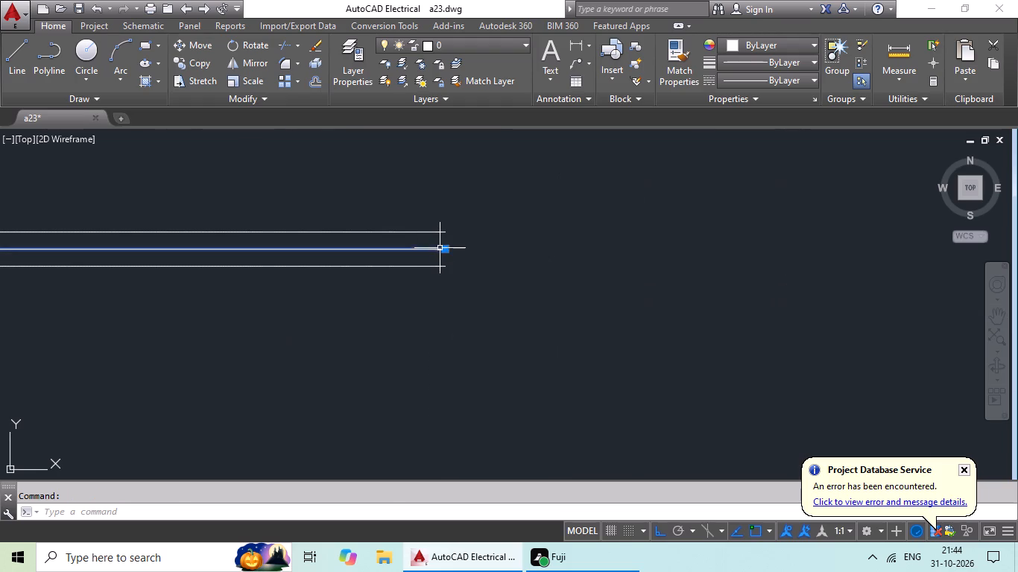
key("Delete")
scroll(433, 264, "down", 4)
middle_click_drag(429, 258, 542, 258)
key("Escape")
key("Escape")
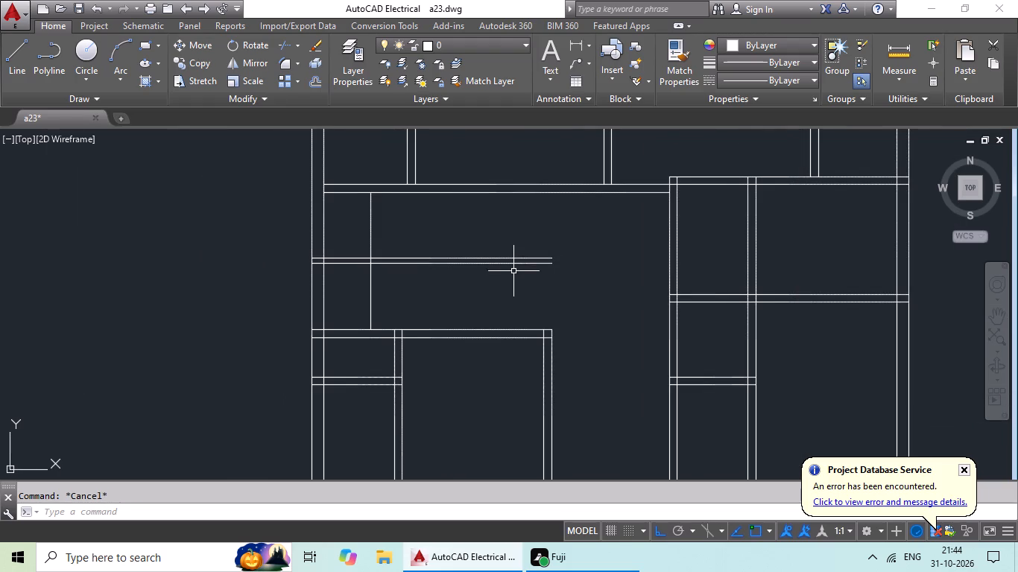
Trim the two horizontal lines between the left exterior wall and the new vertical line.
key("t")
key("r")
key("space")
key("space")
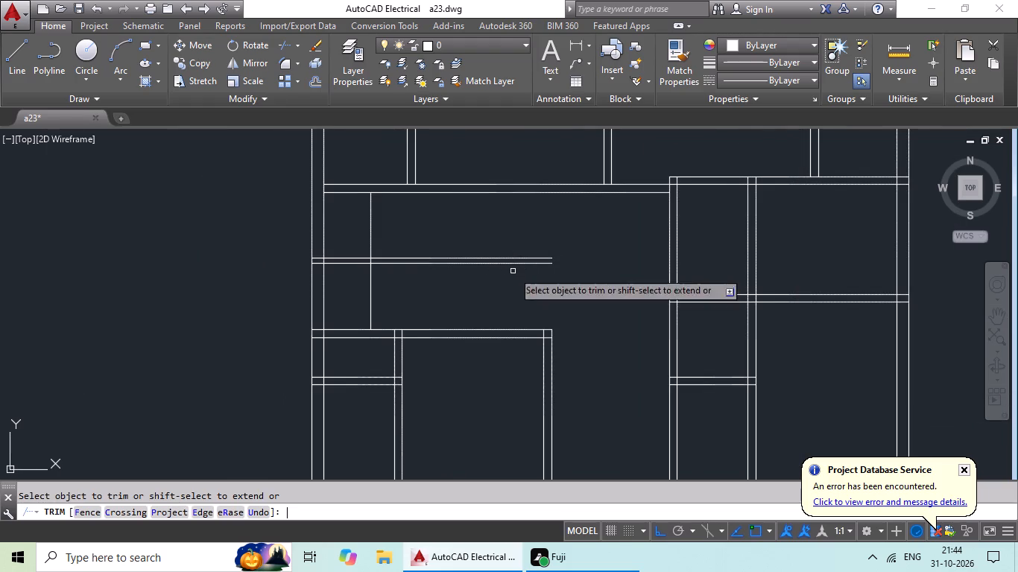
scroll(353, 257, "up", 3)
left_click_drag(381, 200, 341, 358)
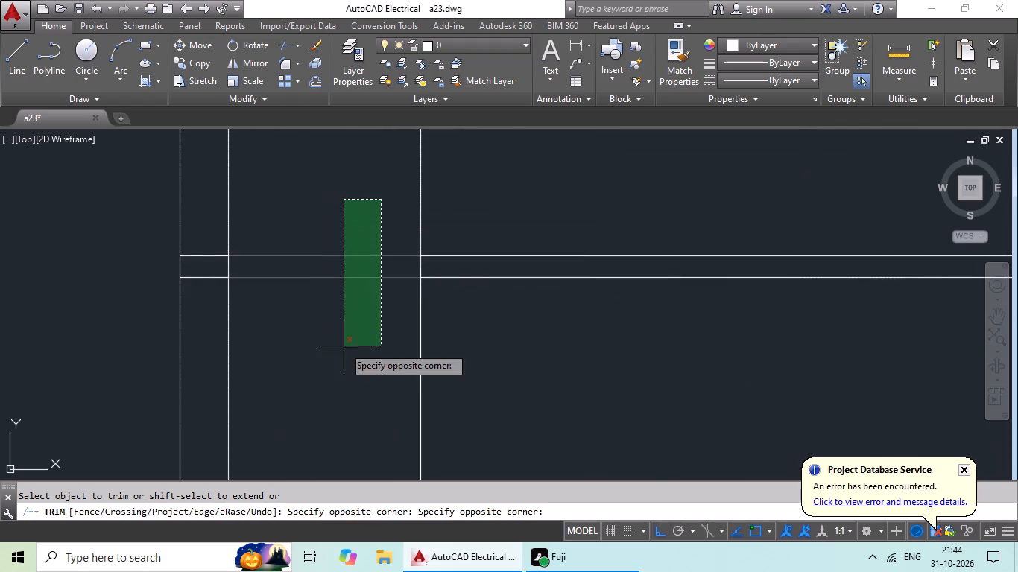
left_click(344, 346)
scroll(351, 341, "down", 2)
middle_click_drag(351, 341, 393, 340)
key("Escape")
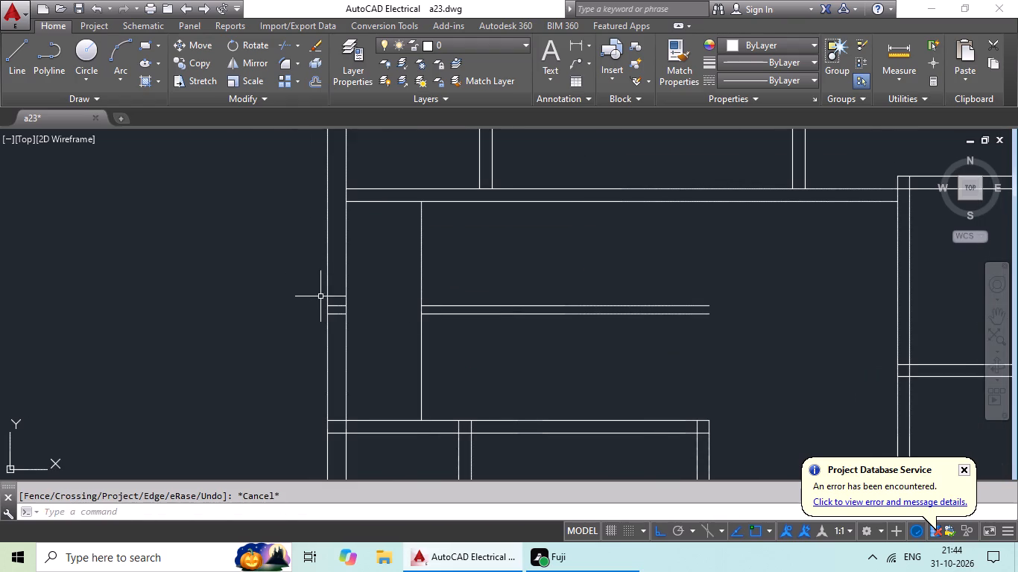
Erase the two short horizontal segments left inside the left exterior wall beside the open area.
scroll(322, 298, "up", 3)
left_click_drag(384, 293, 373, 409)
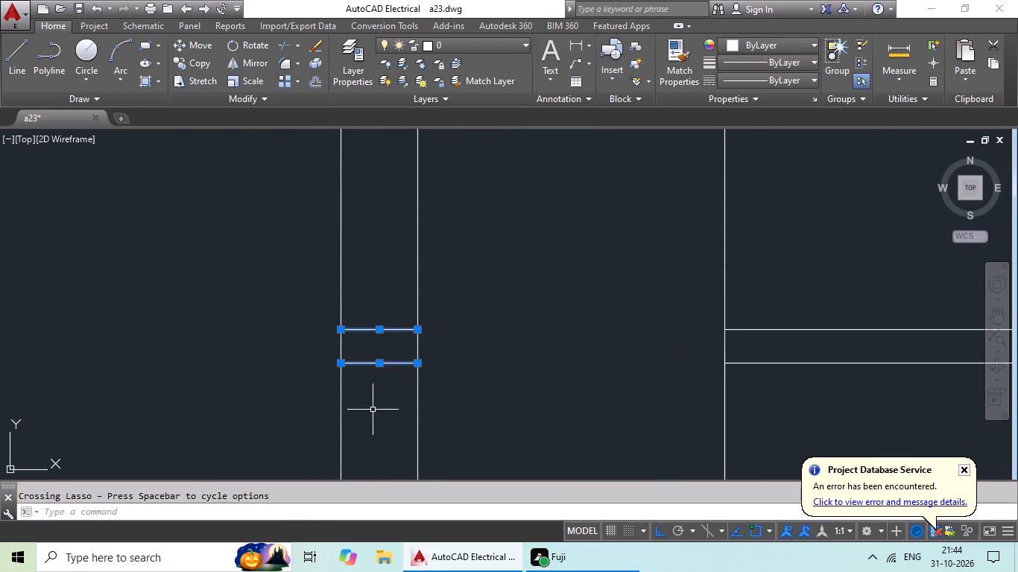
key("Delete")
Offset the open area's vertical line 9" rightward repeatedly, each time from the newest copy, to add five evenly spaced lines.
scroll(439, 374, "down", 3)
middle_click_drag(474, 372, 347, 349)
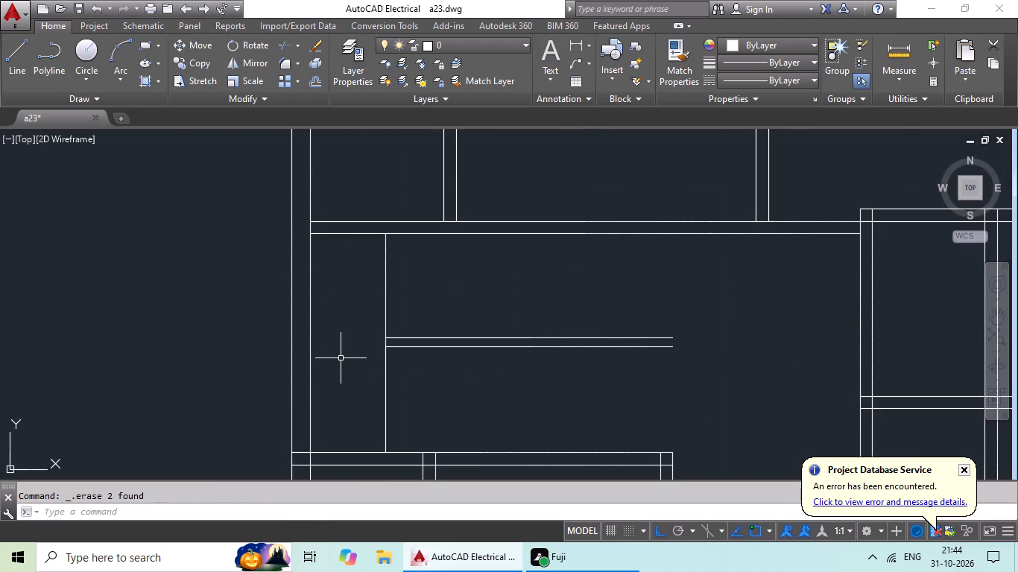
key("o")
key("Return")
key("9")
key("shift+quotedbl")
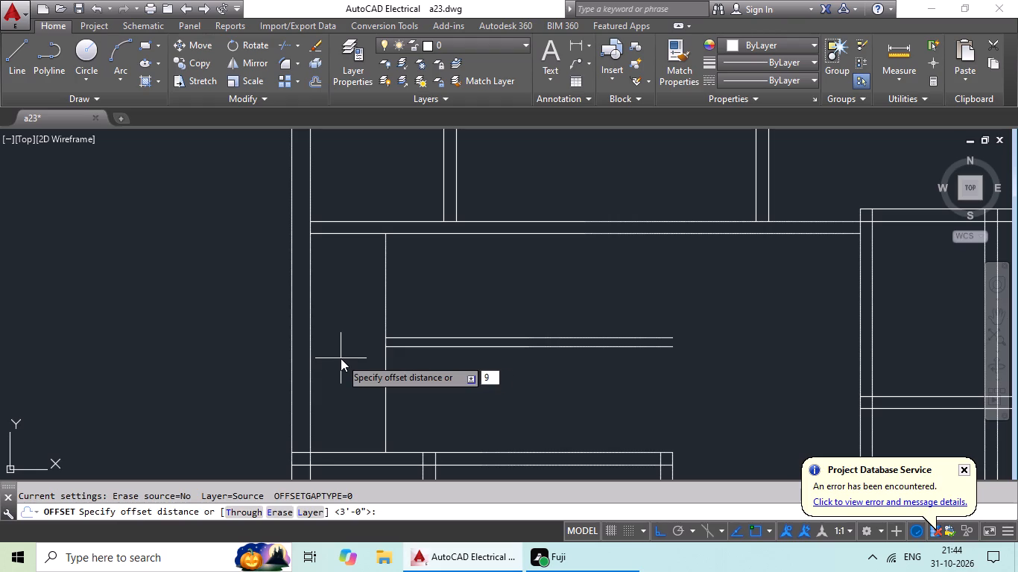
key("Return")
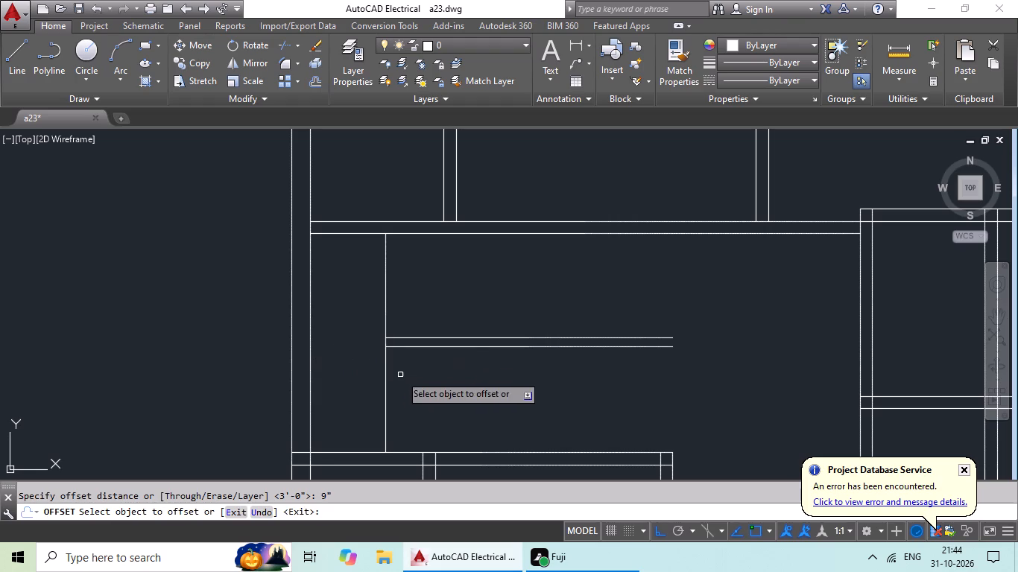
left_click(386, 395)
left_click(440, 395)
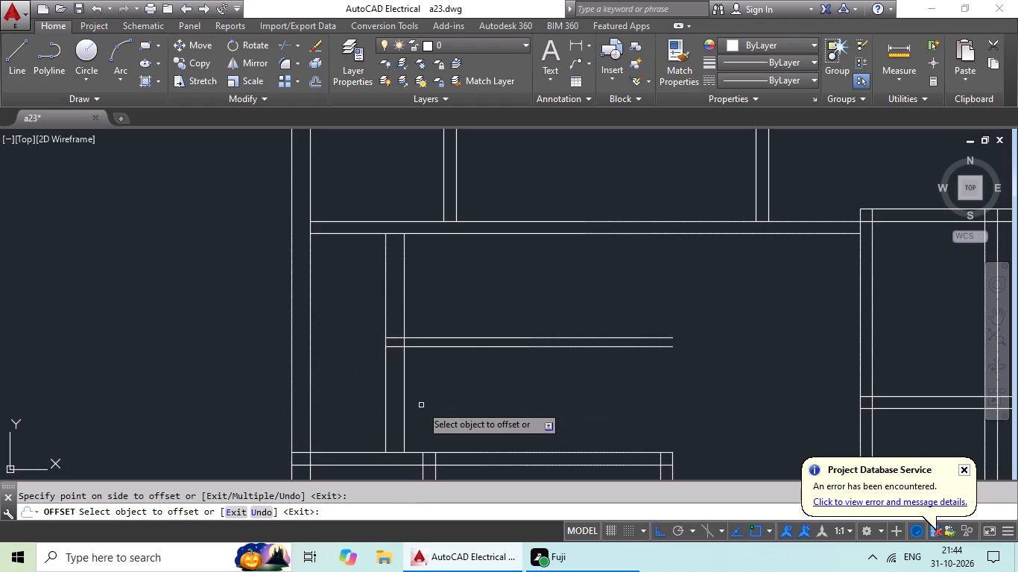
left_click_drag(404, 417, 422, 413)
left_click_drag(435, 410, 426, 417)
left_click_drag(423, 419, 439, 418)
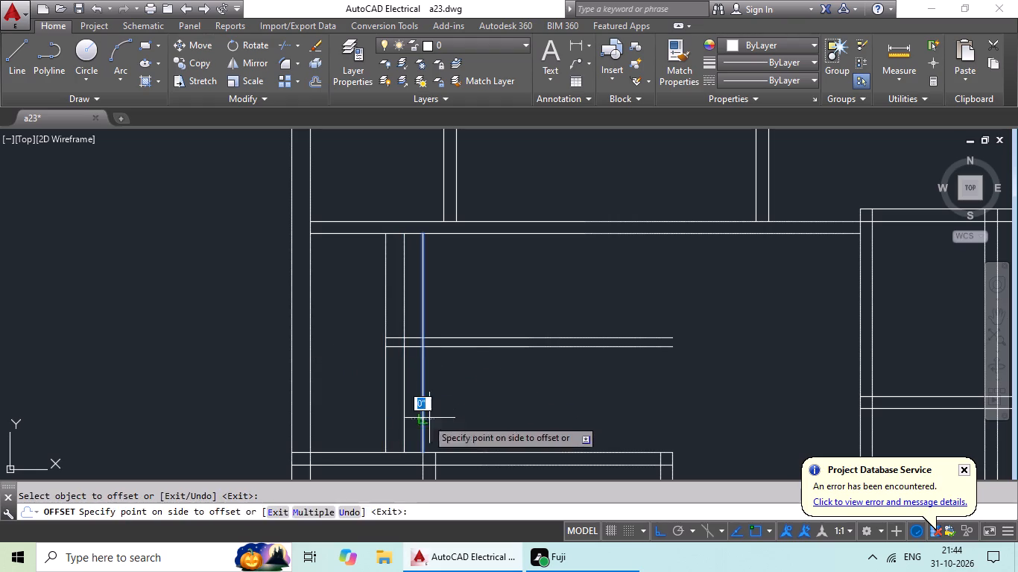
left_click_drag(488, 417, 480, 420)
left_click_drag(440, 424, 448, 422)
left_click(460, 417)
left_click(460, 417)
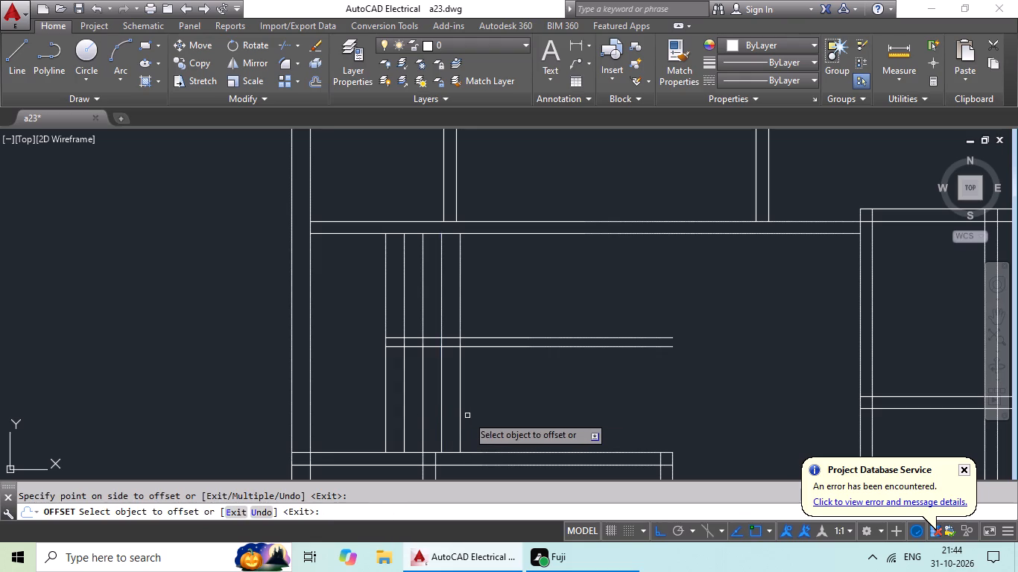
left_click(487, 414)
left_click(461, 425)
left_click(487, 425)
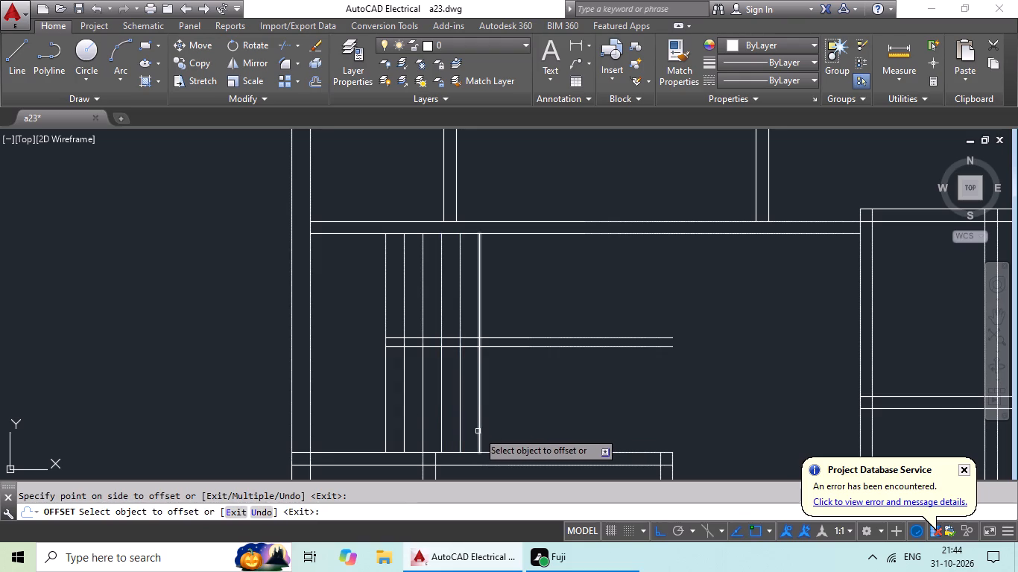
Continue the 9" offsets rightward from the last vertical line to add seven more evenly spaced lines.
left_click(478, 431)
left_click(511, 422)
left_click(497, 431)
left_click_drag(542, 419, 526, 432)
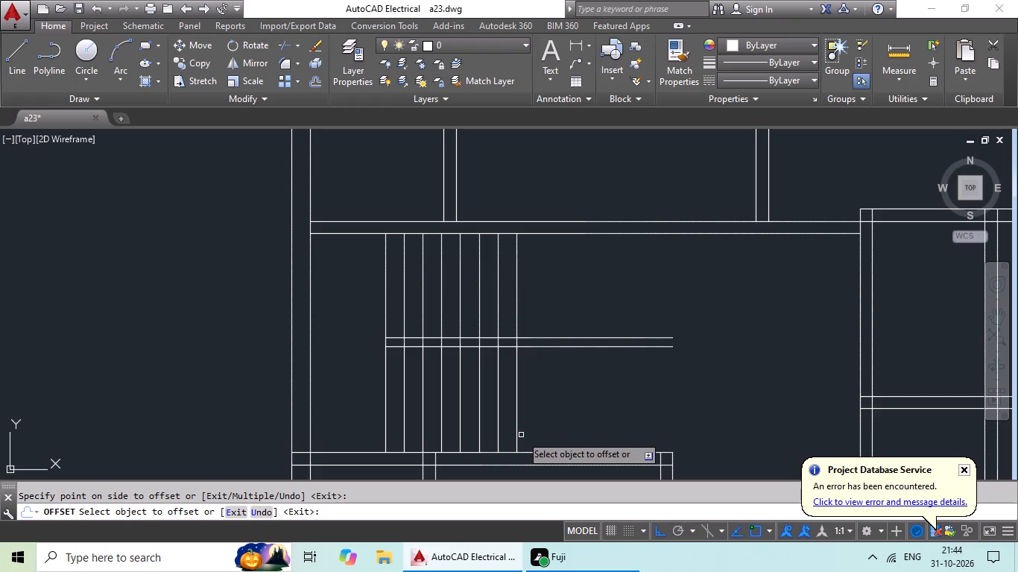
left_click_drag(516, 425, 568, 422)
left_click_drag(688, 421, 651, 424)
left_click(534, 406)
left_click(566, 401)
left_click_drag(552, 414, 566, 418)
left_click(598, 419)
left_click_drag(573, 427, 581, 427)
left_click(604, 422)
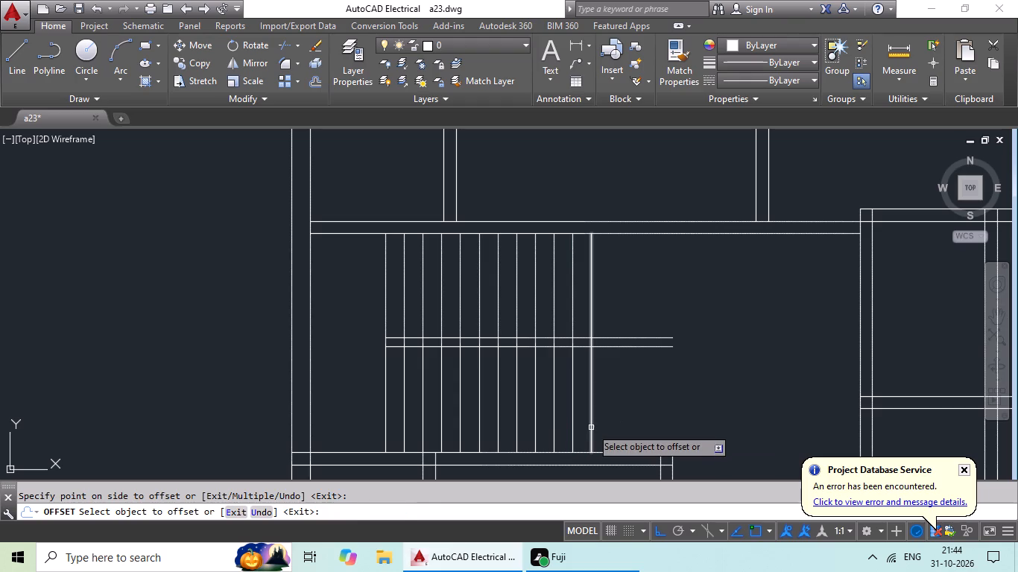
left_click_drag(591, 428, 607, 425)
left_click(628, 420)
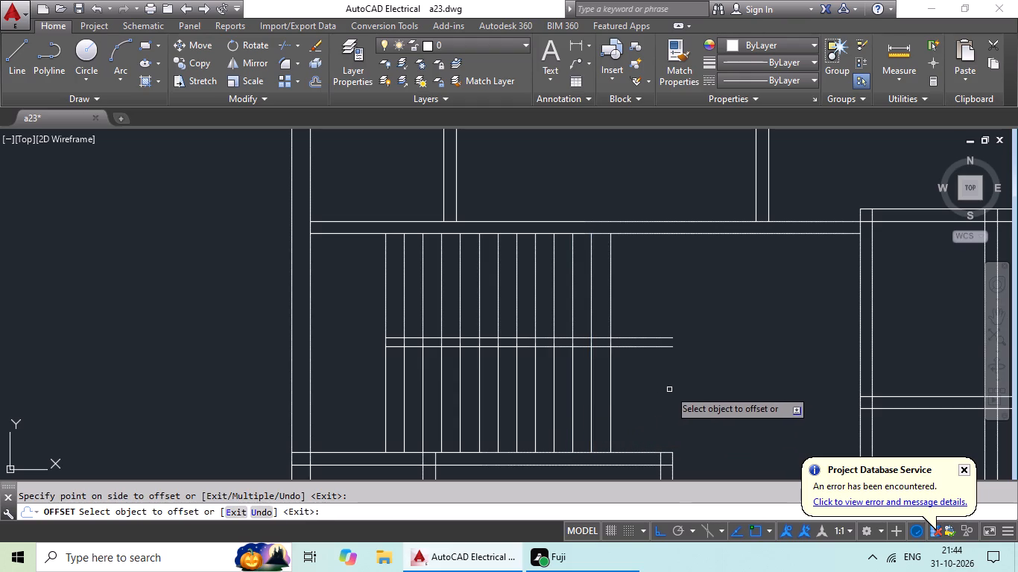
key("Escape")
key("Escape")
Trim the ends of the two horizontal lines that extend past the rightmost of the evenly spaced vertical lines.
type("tr")
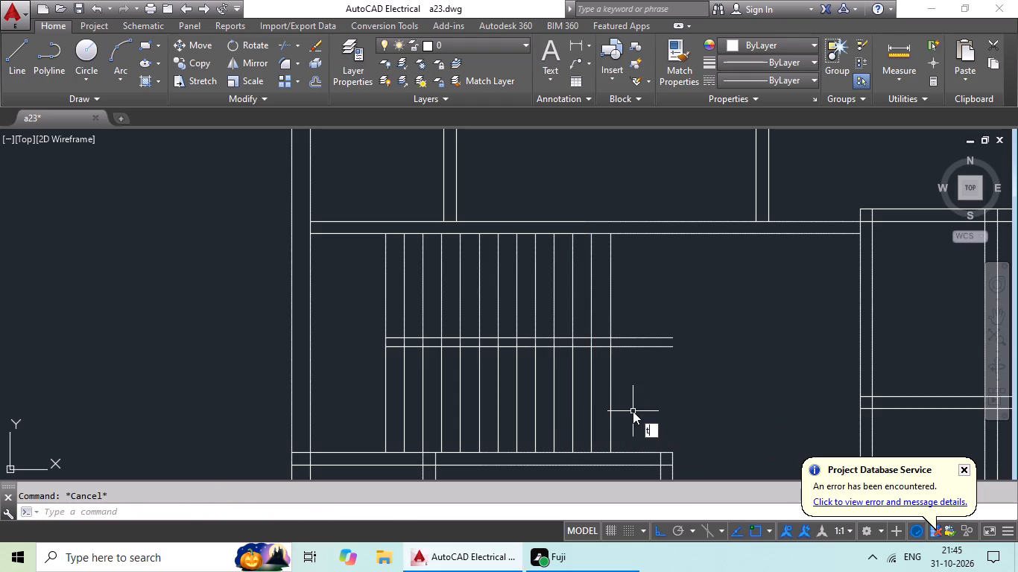
key("space")
key("space")
left_click_drag(660, 308, 630, 387)
left_click(630, 387)
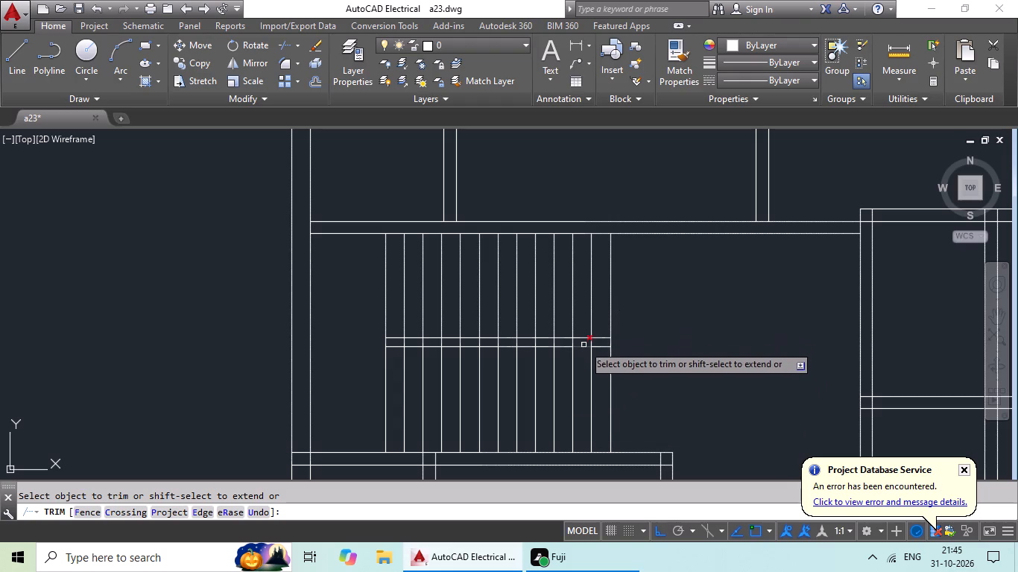
Trim the intermediate vertical lines out of the narrow gap between the two horizontal lines.
scroll(584, 346, "up", 3)
left_click_drag(662, 332, 661, 332)
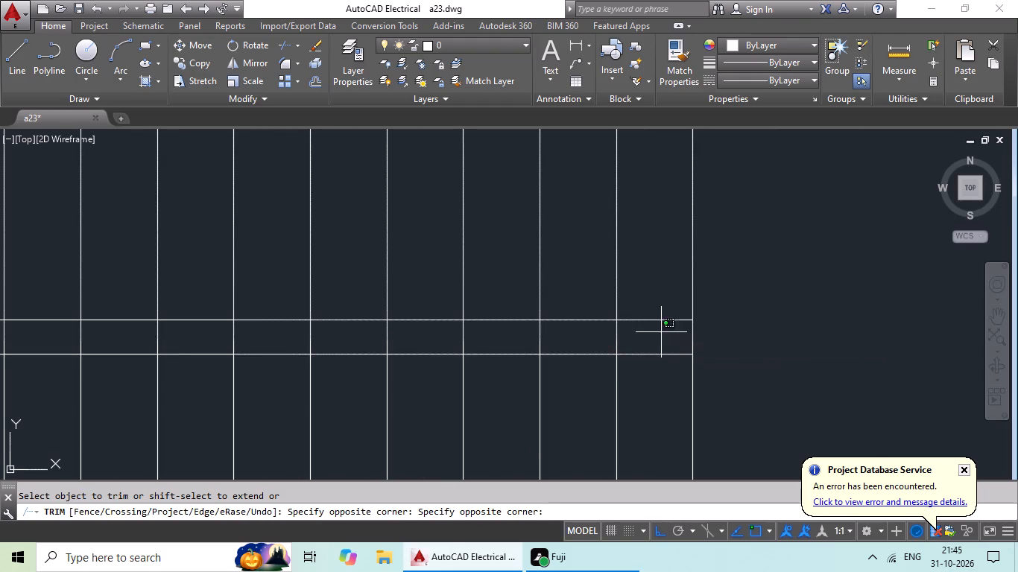
left_click_drag(661, 332, 74, 351)
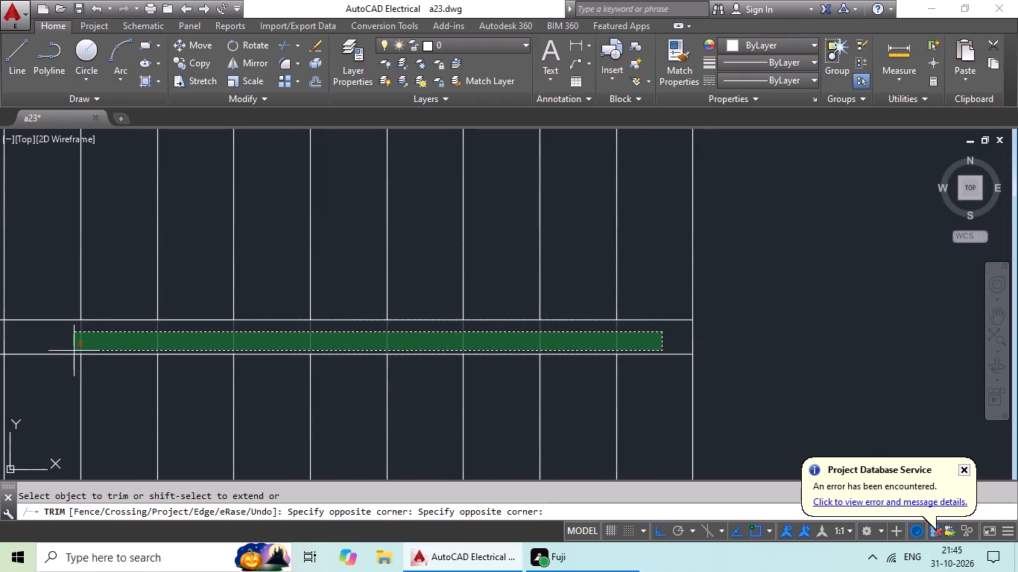
middle_click_drag(95, 342, 446, 338)
left_click_drag(445, 337, 173, 343)
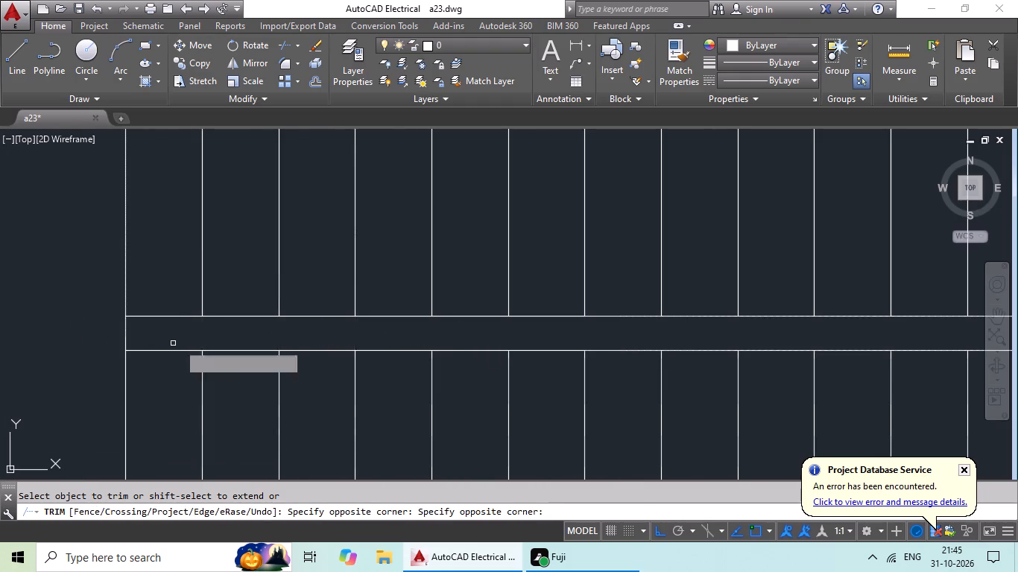
scroll(341, 319, "down", 3)
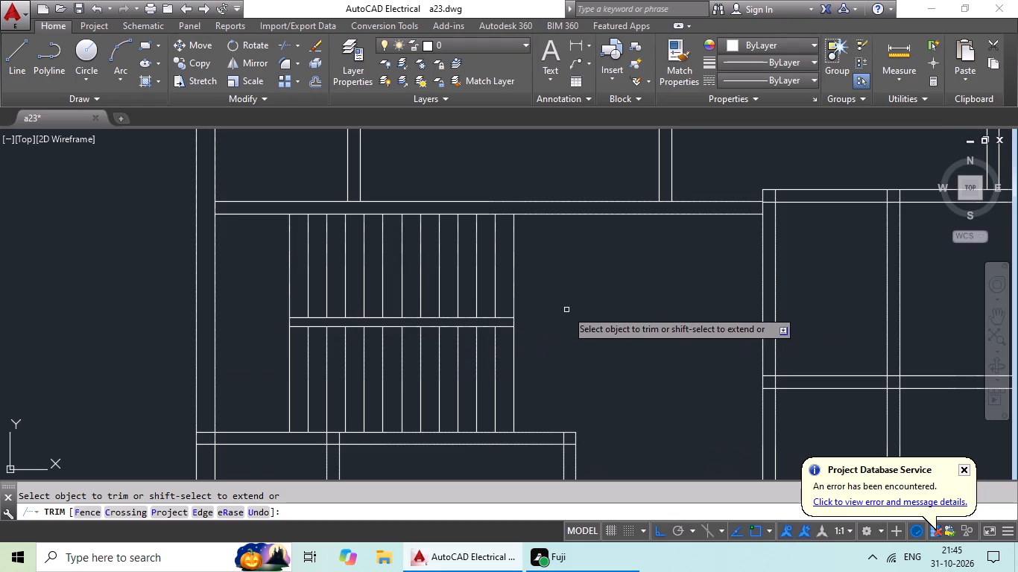
Draw the staircase's U-shaped direction line from a mid-tread in the upper flight, about 5'-9" left, about 4'-7" down, and right into the lower flight.
key("Escape")
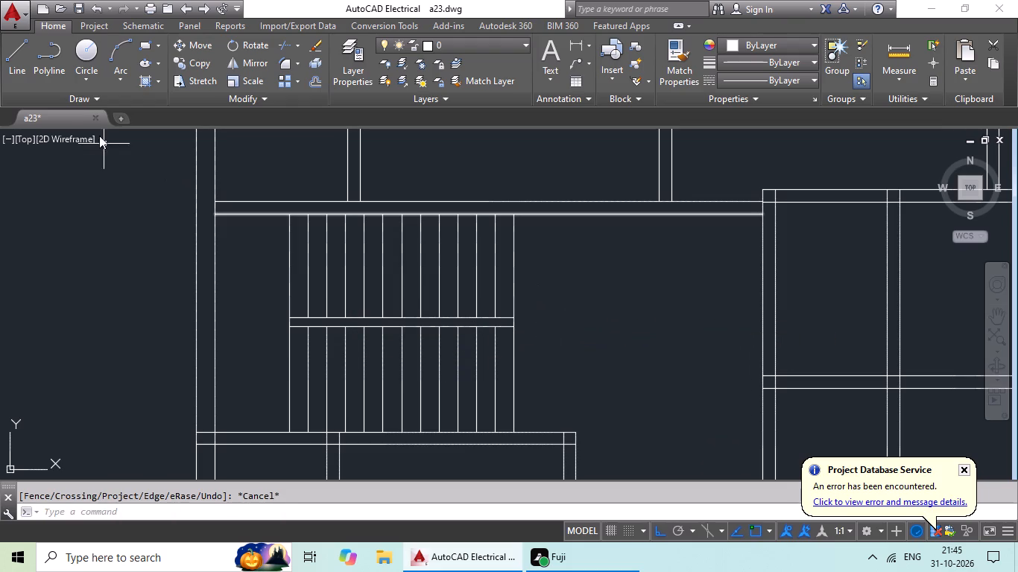
left_click_drag(17, 51, 25, 60)
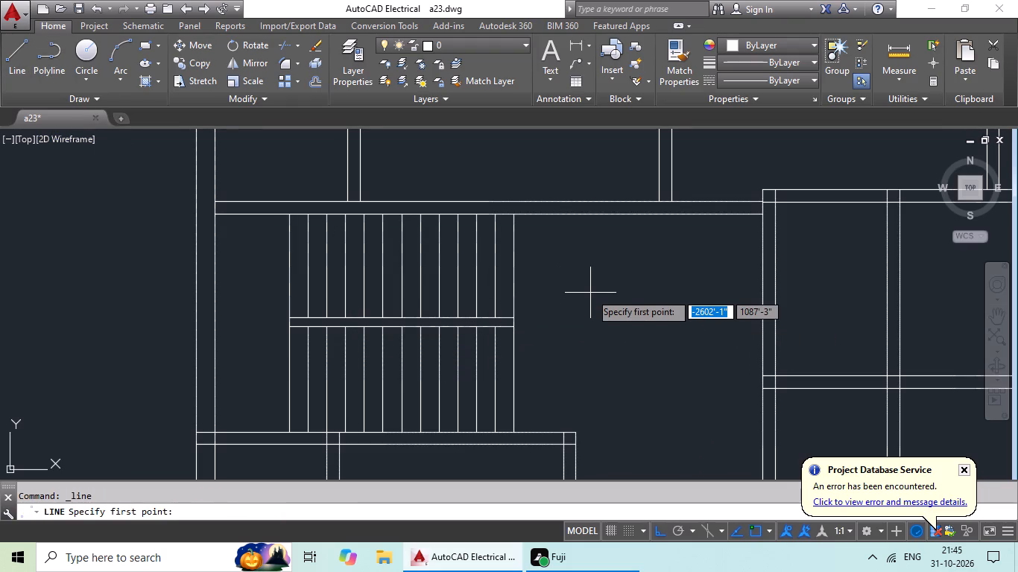
left_click(385, 264)
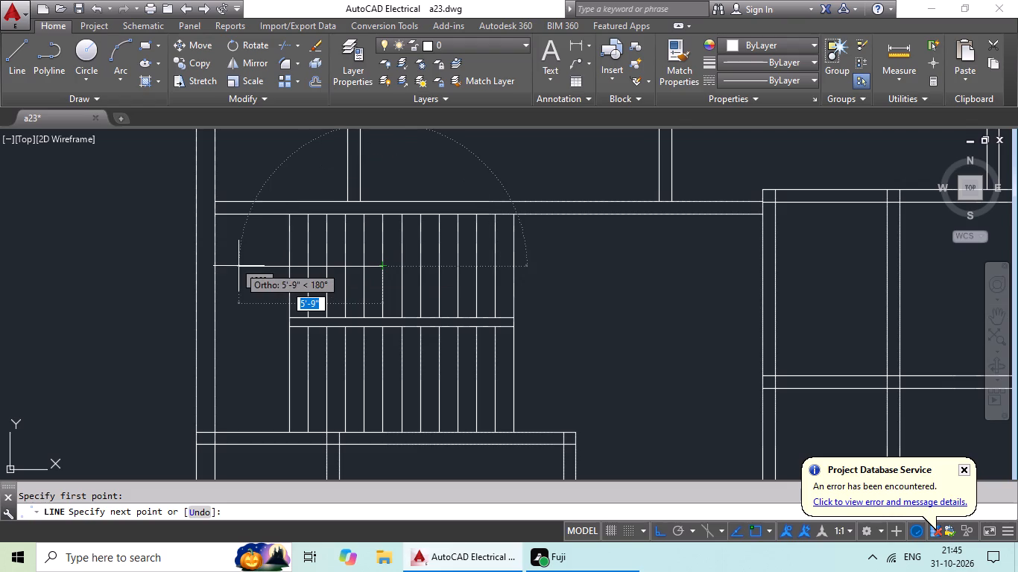
left_click(238, 266)
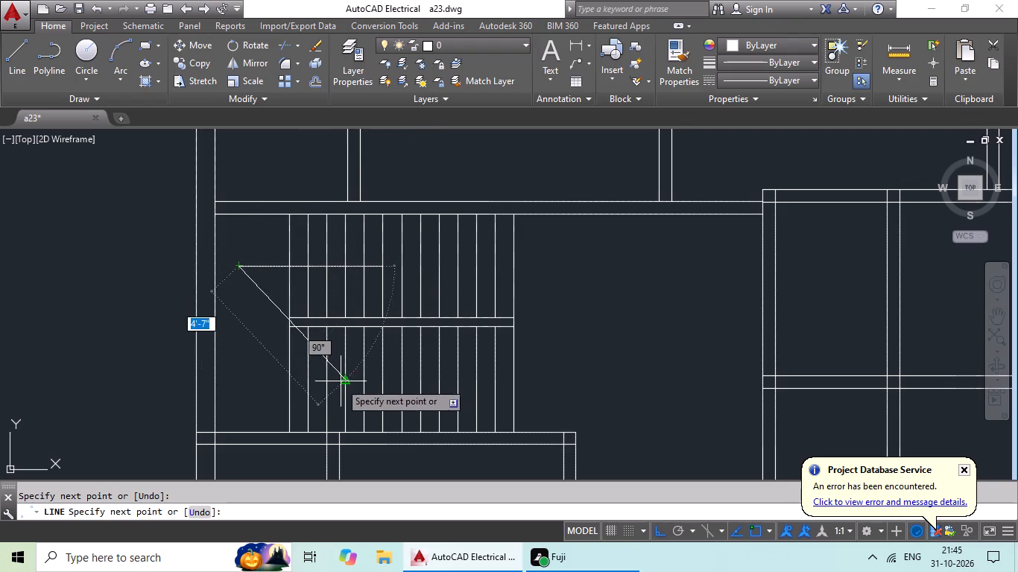
left_click(238, 381)
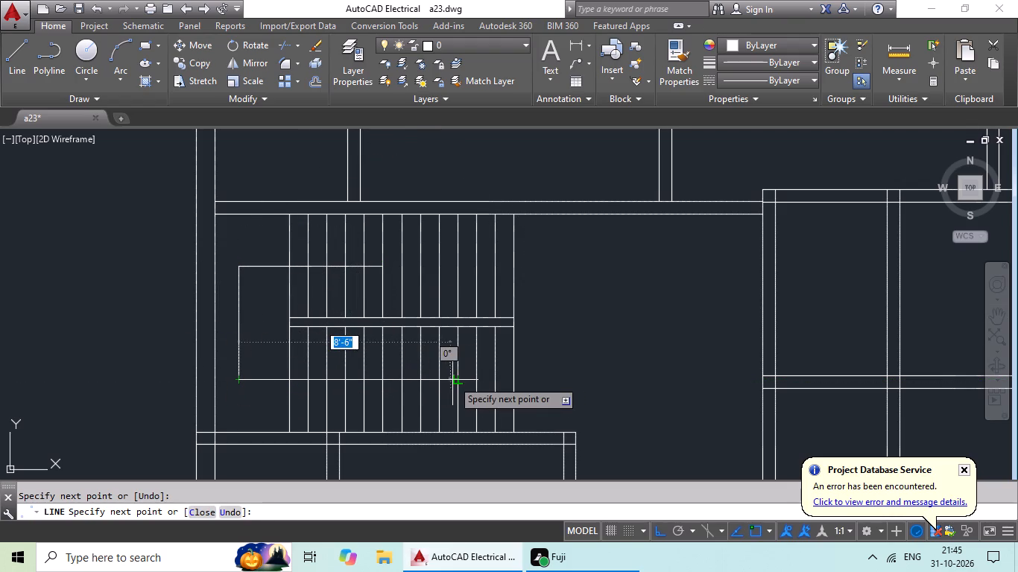
left_click(456, 380)
scroll(449, 363, "up", 2)
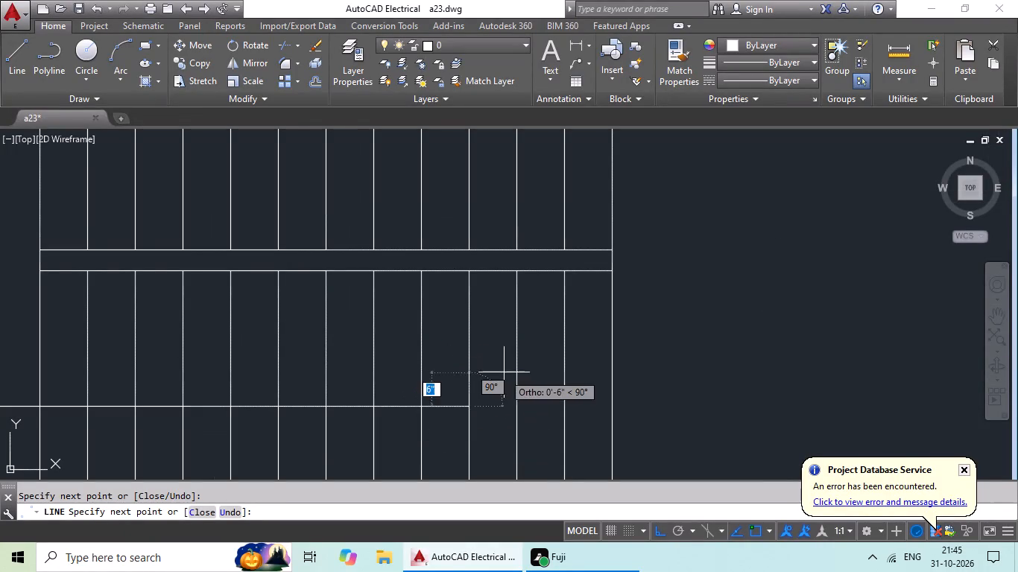
key("Escape")
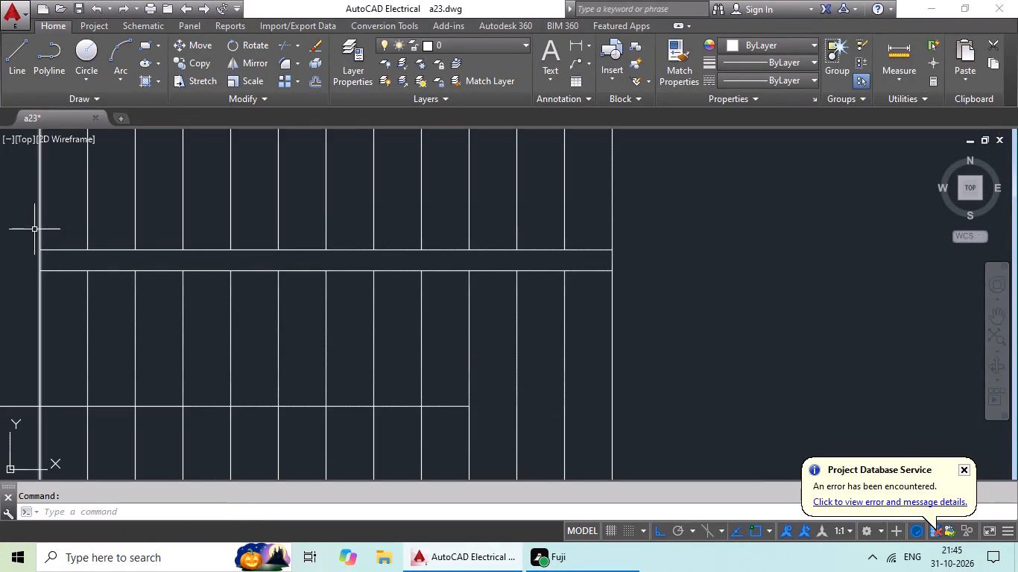
Draw a left-pointing arrowhead on the lower flight's direction line using two slanted lines, each spanning one 9" tread.
left_click(13, 74)
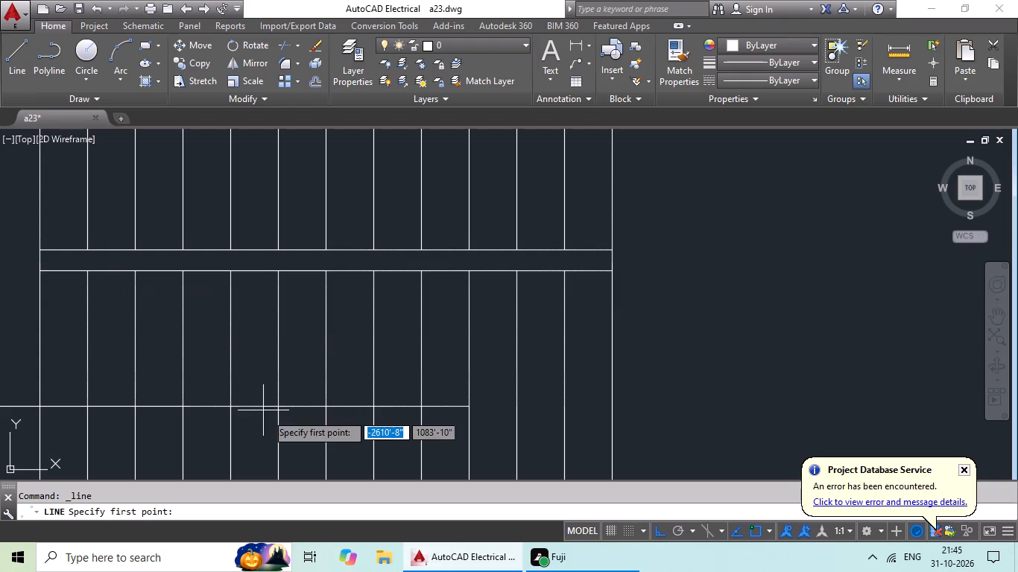
left_click_drag(326, 404, 331, 396)
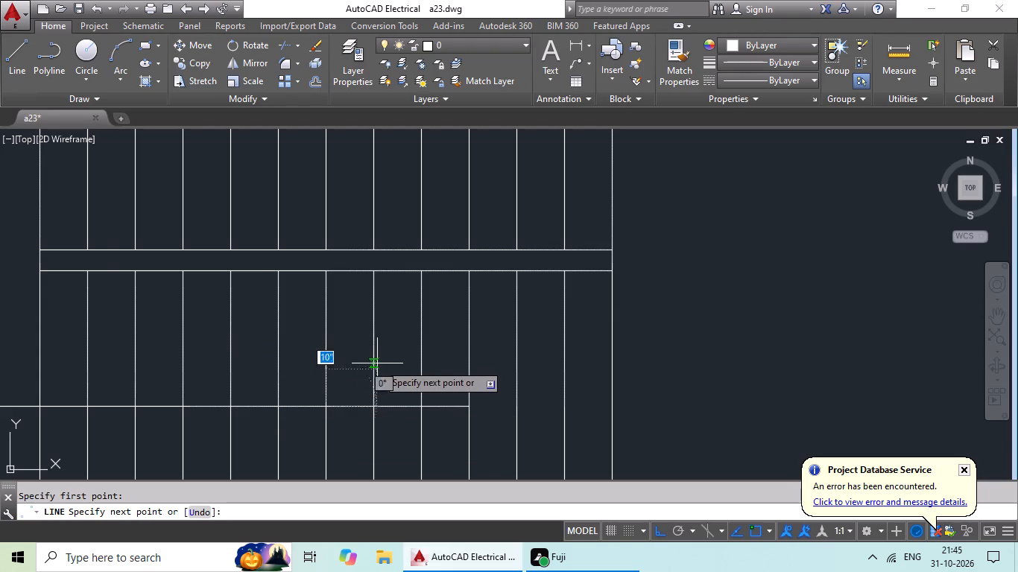
scroll(373, 369, "up", 3)
left_click(371, 374)
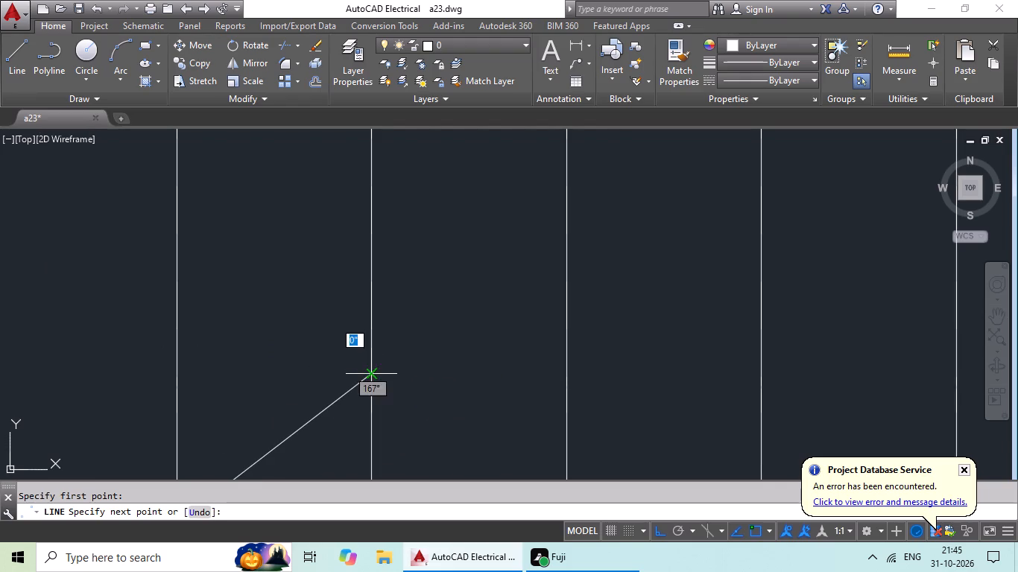
key("Escape")
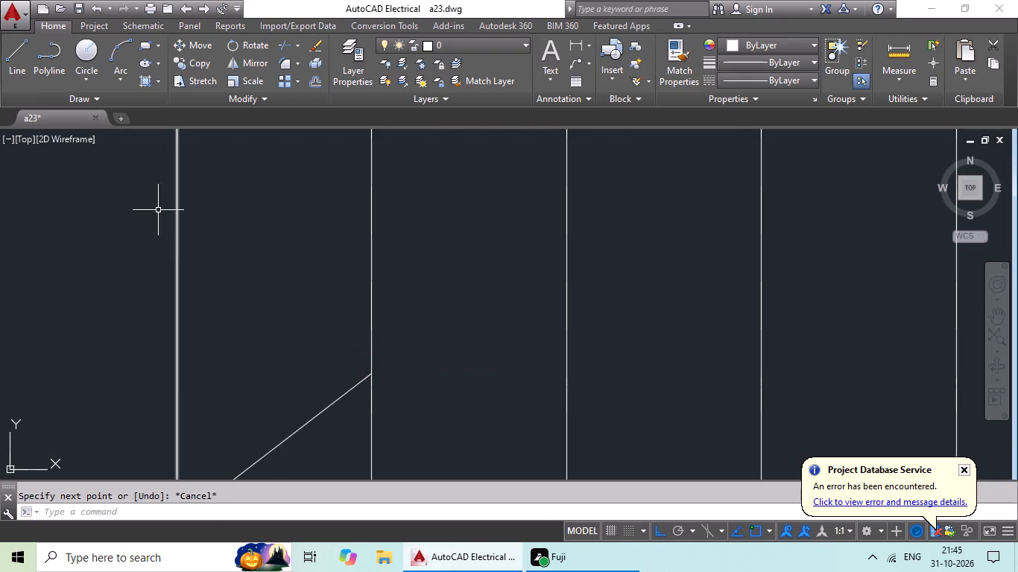
left_click(19, 66)
scroll(247, 212, "down", 2)
middle_click_drag(269, 267, 267, 212)
left_click(220, 282)
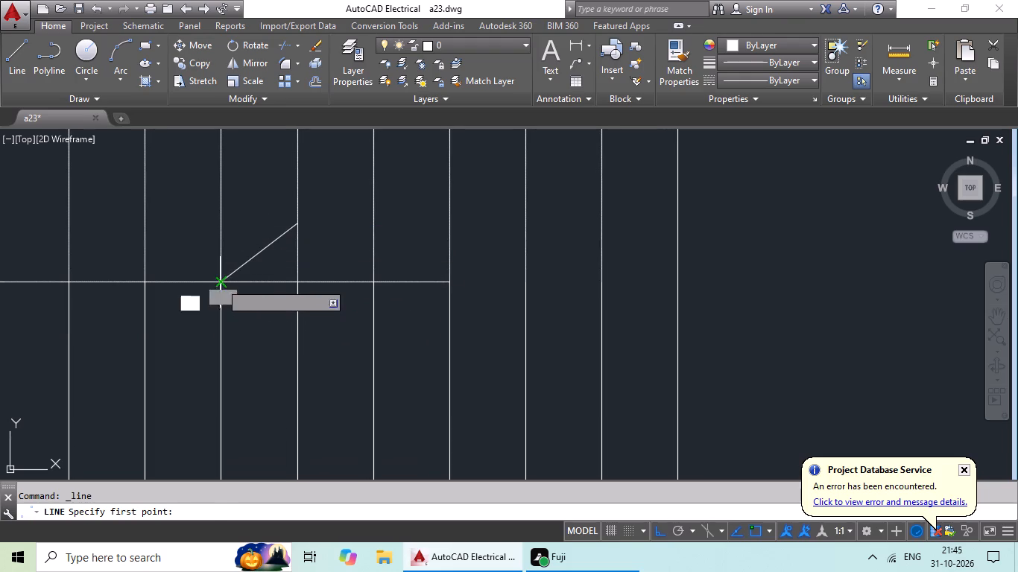
left_click(296, 325)
key("Escape")
Extend both lines of the lower central vertical wall upward across the wide room, through the horizontal wall below the open area.
scroll(477, 323, "down", 2)
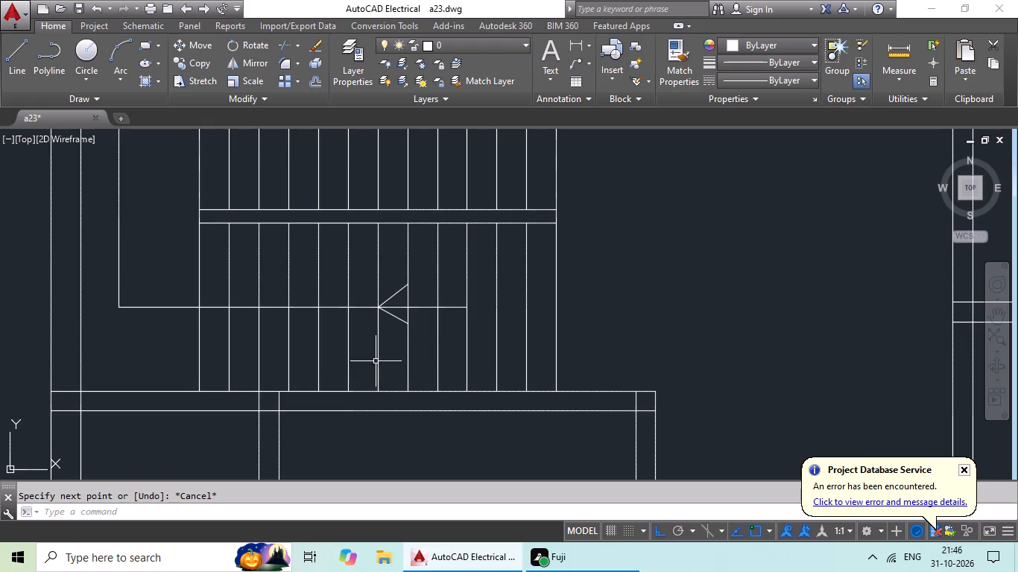
scroll(401, 328, "down", 3)
middle_click_drag(534, 314, 497, 334)
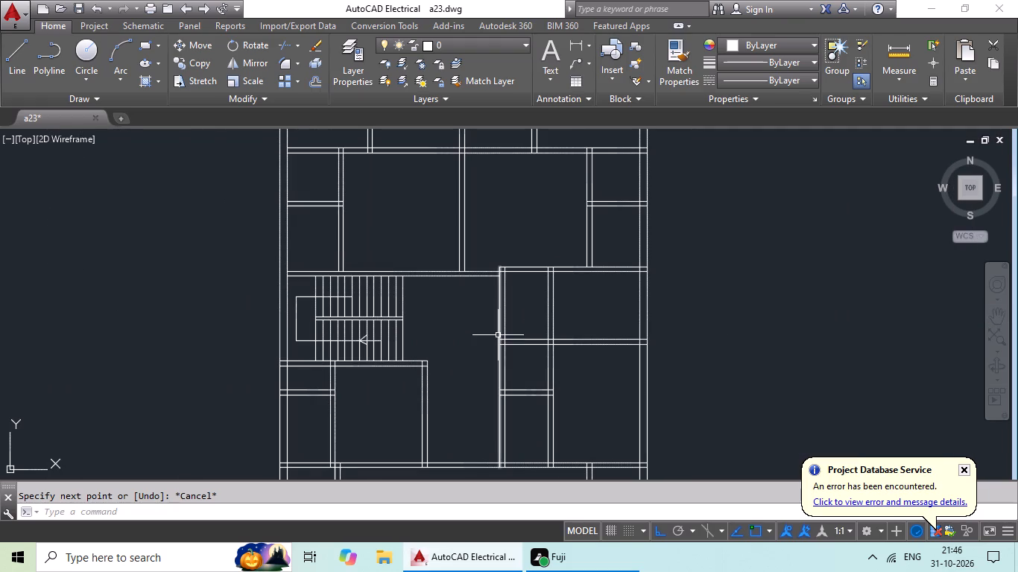
middle_click_drag(492, 325, 502, 280)
middle_click_drag(499, 337, 511, 240)
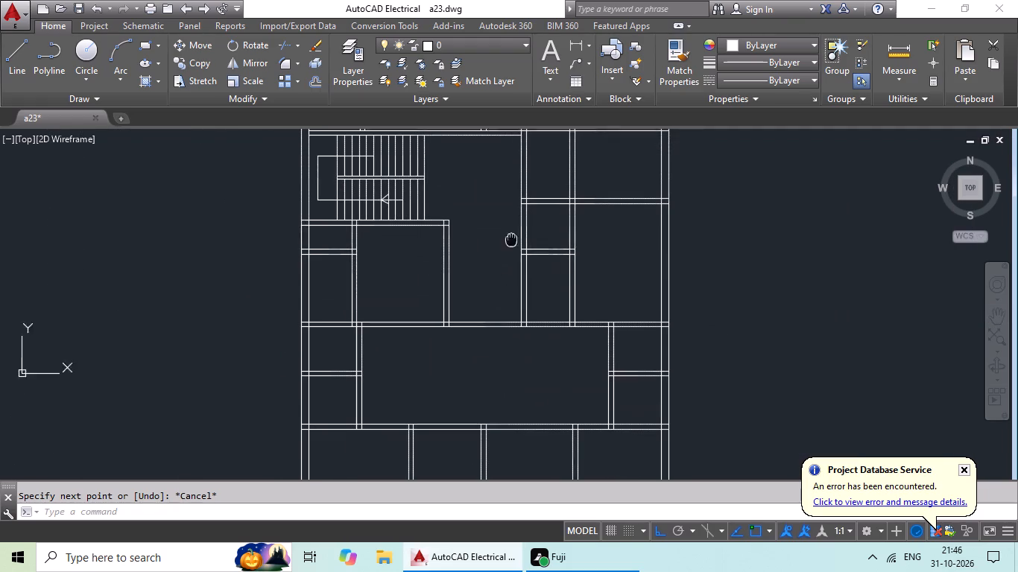
scroll(472, 314, "down", 2)
middle_click_drag(487, 366, 452, 408)
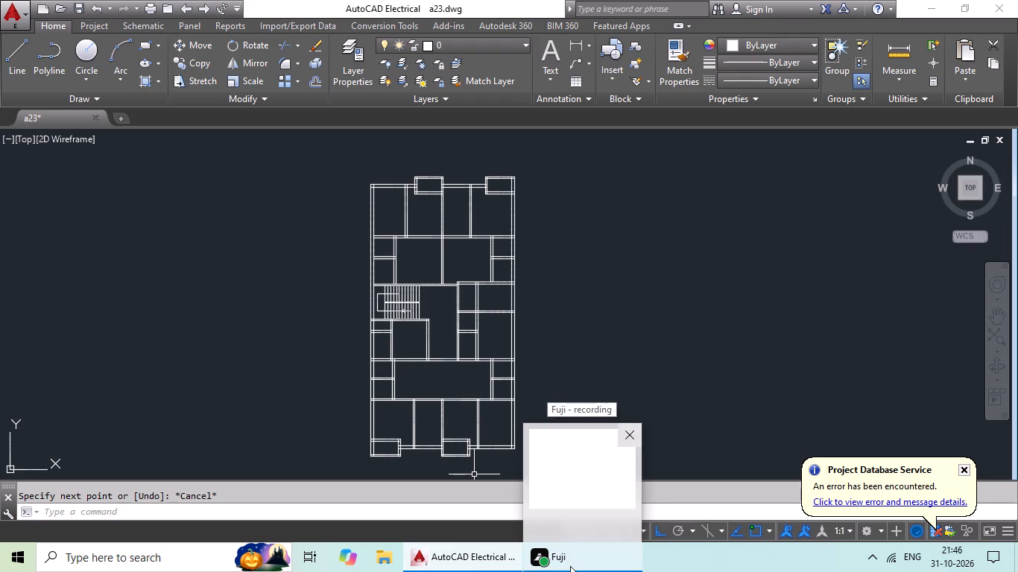
key("Escape")
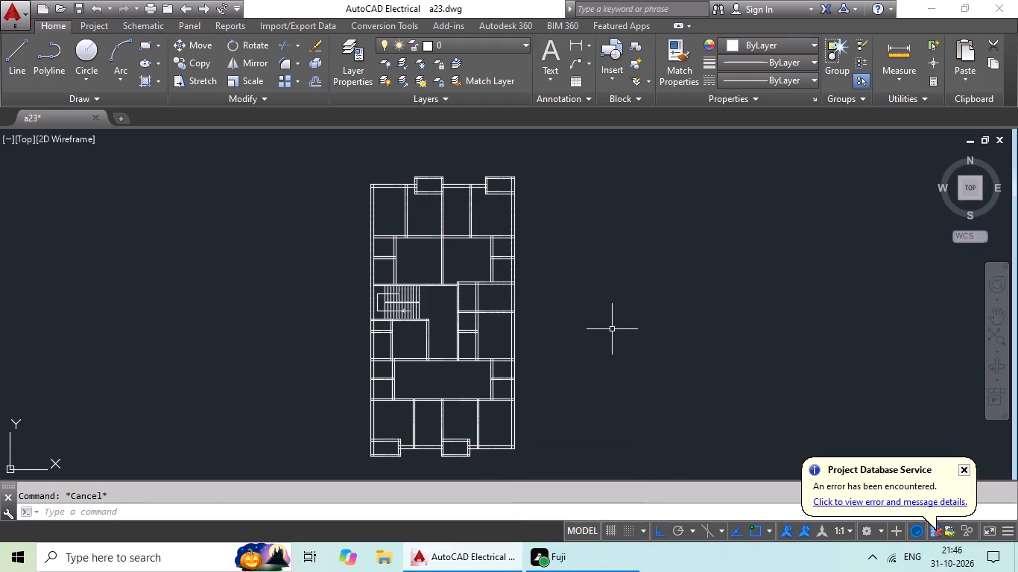
key("Escape")
key("Escape")
type("ex")
key("space")
key("space")
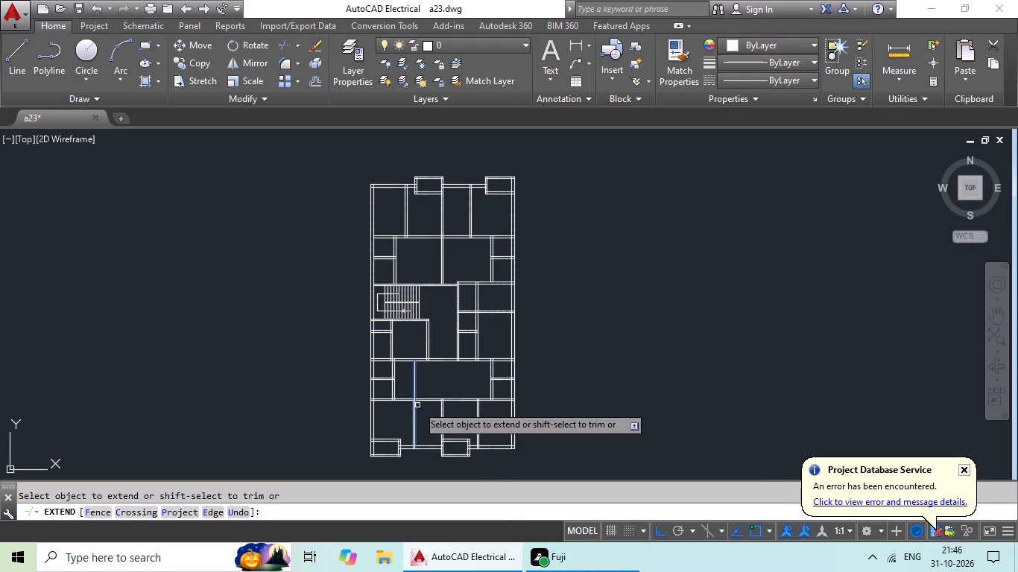
left_click(440, 416)
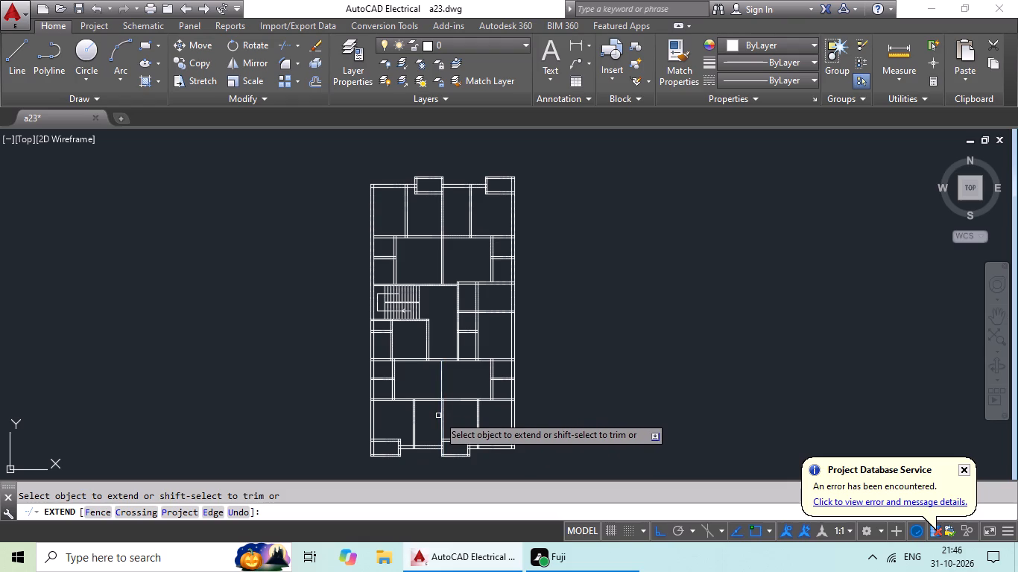
left_click(438, 418)
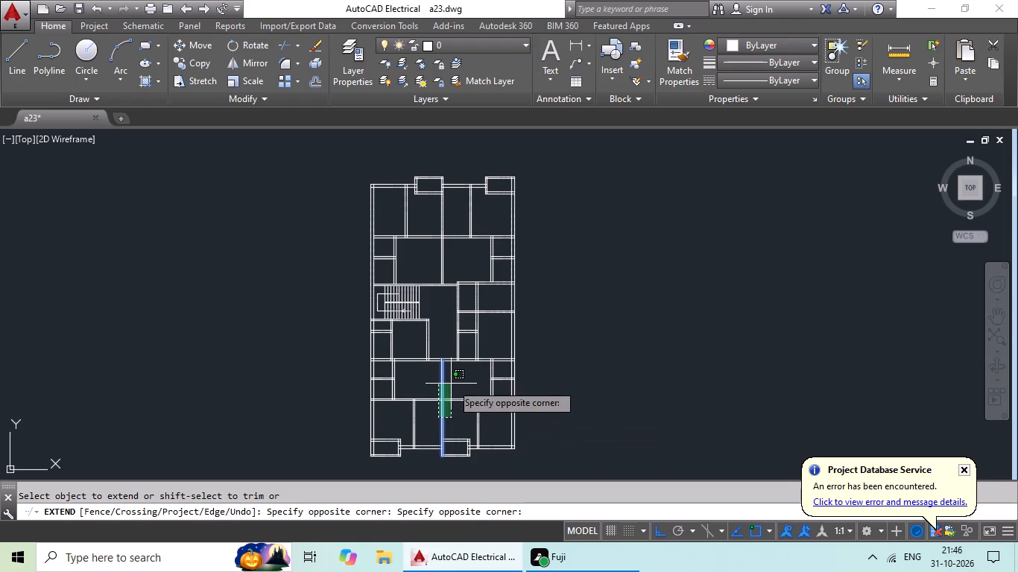
left_click(457, 415)
scroll(444, 383, "up", 3)
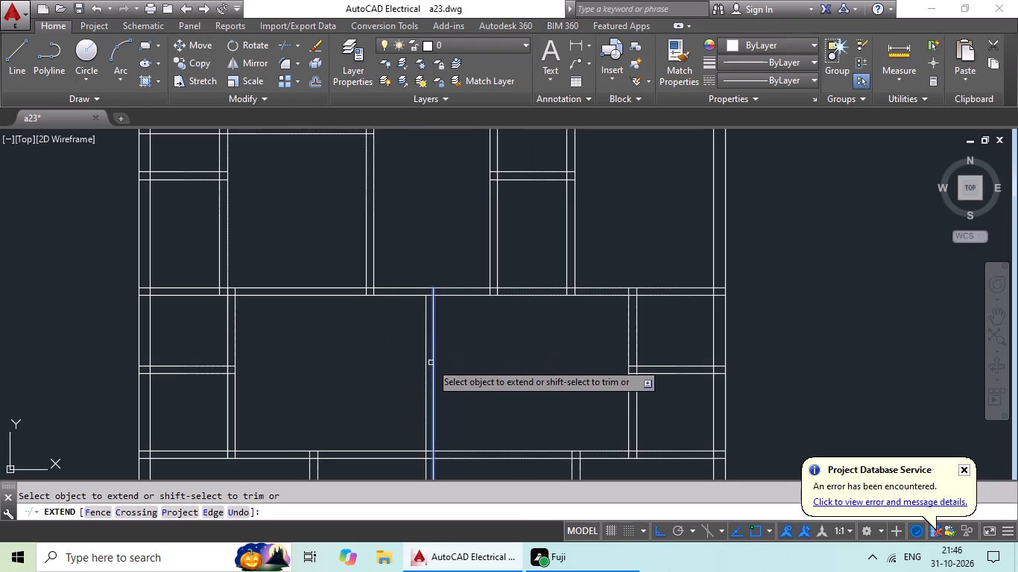
left_click(431, 363)
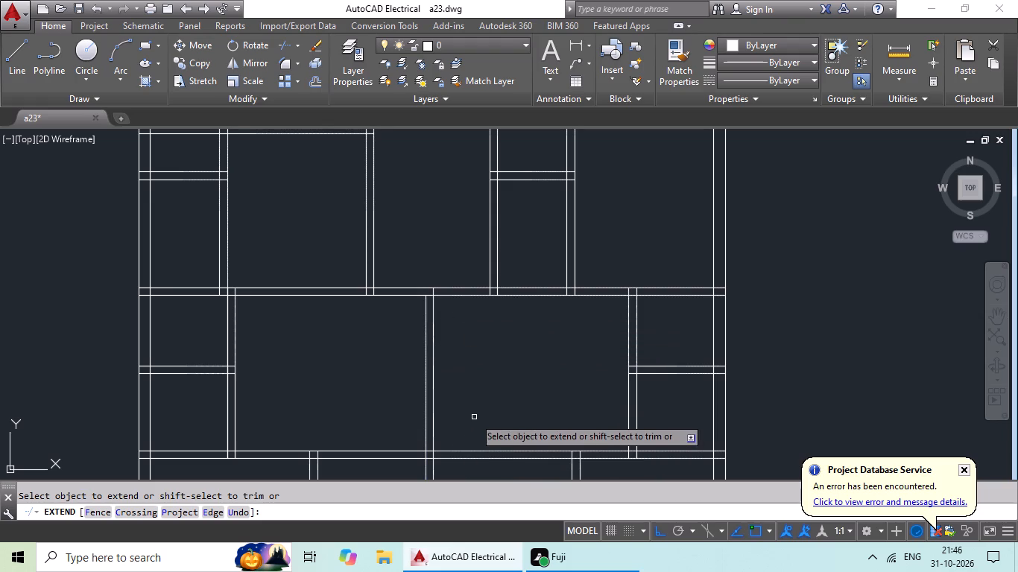
left_click(425, 344)
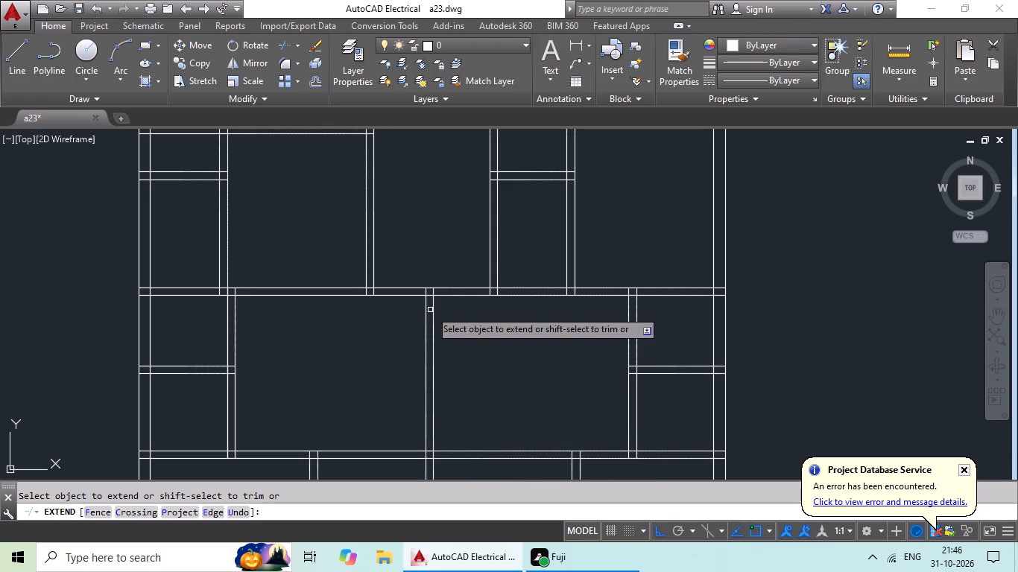
left_click(428, 332)
left_click_drag(429, 332, 437, 322)
left_click_drag(437, 321, 428, 338)
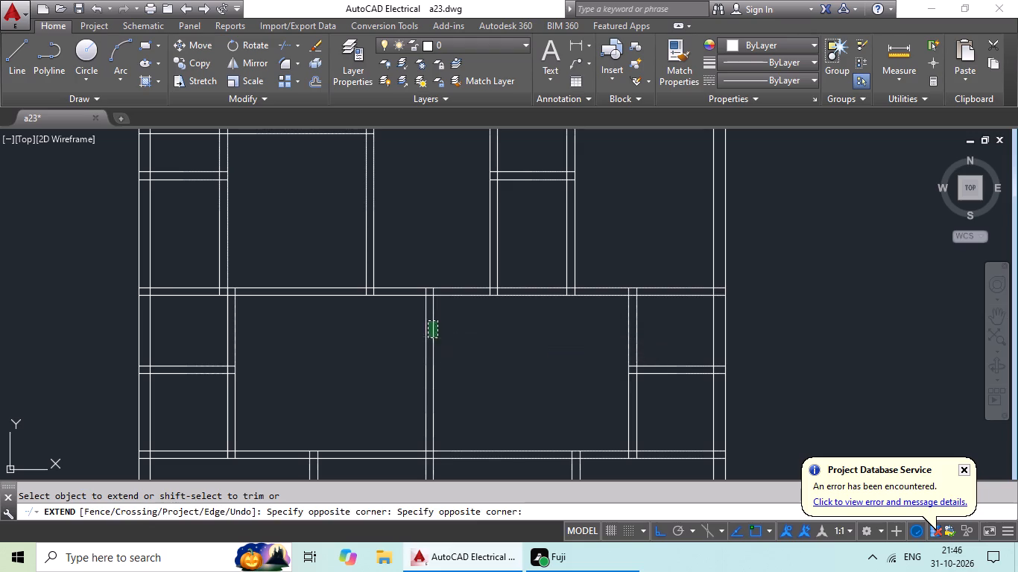
double_click(428, 338)
left_click(432, 327)
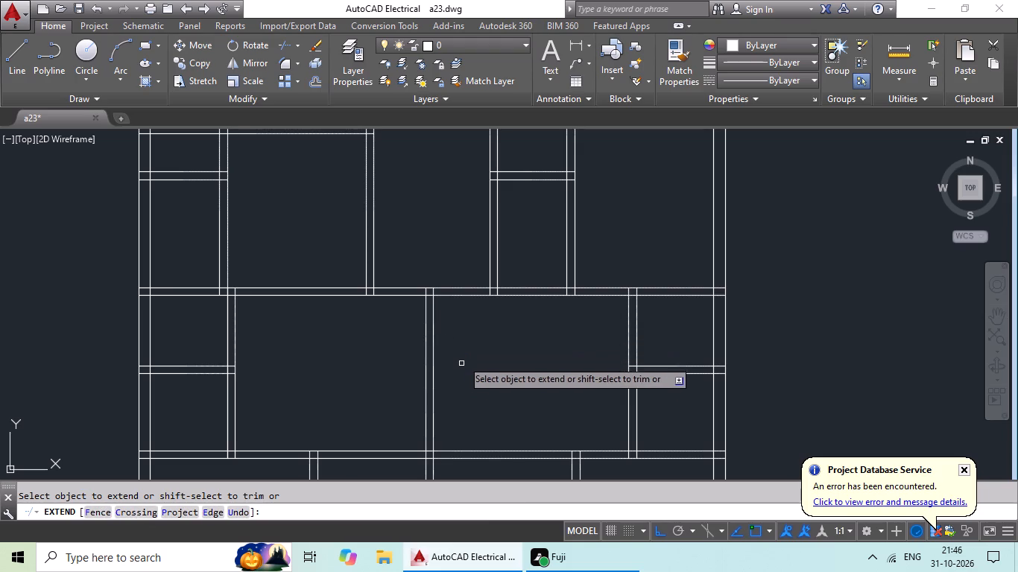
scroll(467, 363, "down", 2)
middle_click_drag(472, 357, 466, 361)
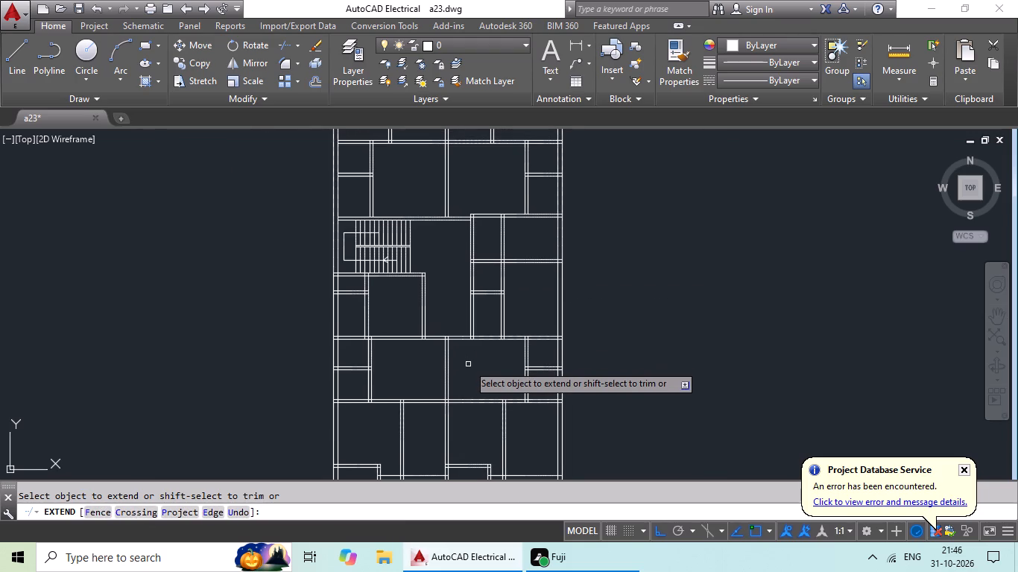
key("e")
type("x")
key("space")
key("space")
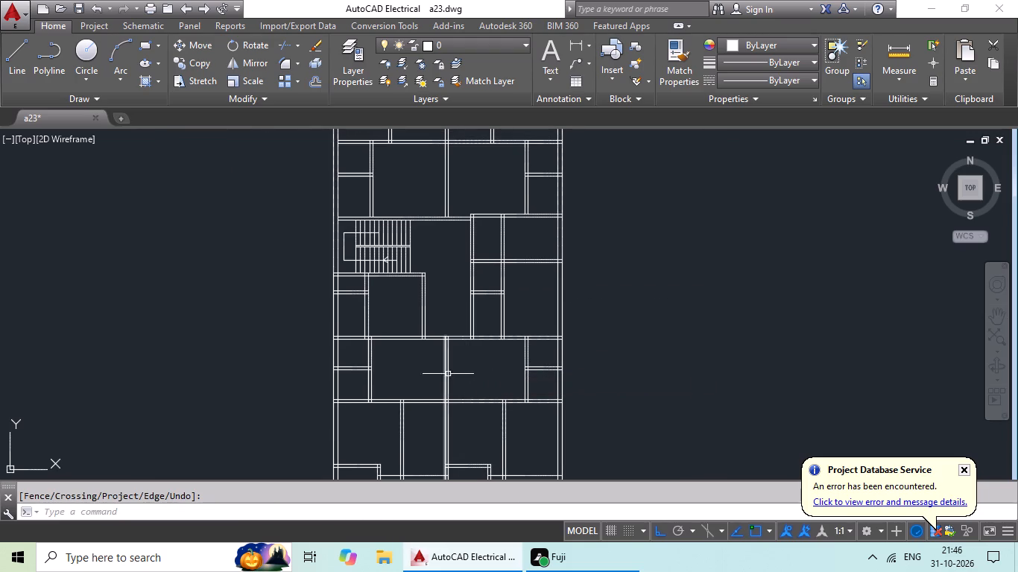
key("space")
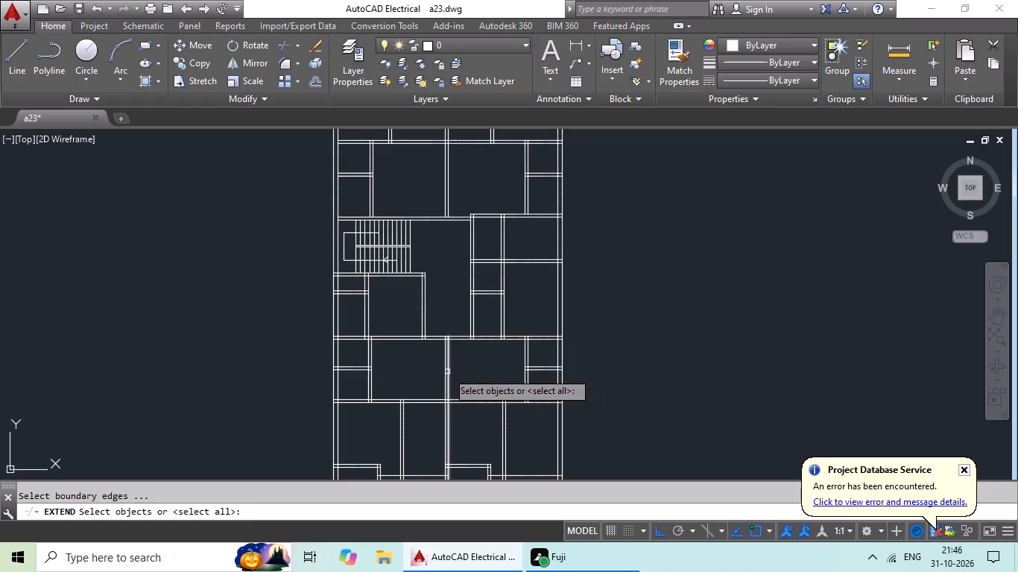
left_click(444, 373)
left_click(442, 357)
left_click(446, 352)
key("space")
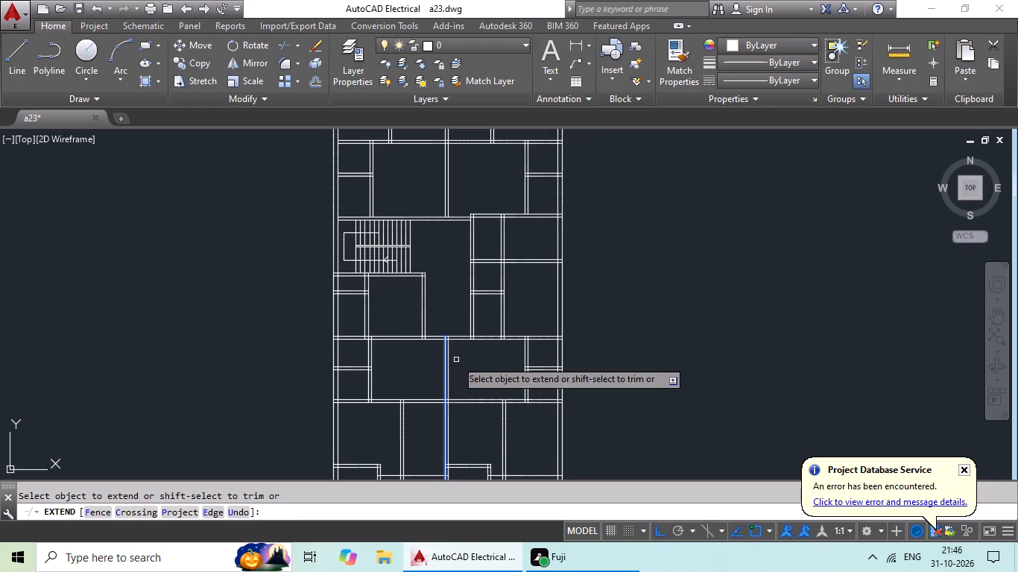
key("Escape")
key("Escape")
Extend both central wall lines upward through the open area beside the staircase to the horizontal wall above it.
key("e")
key("x")
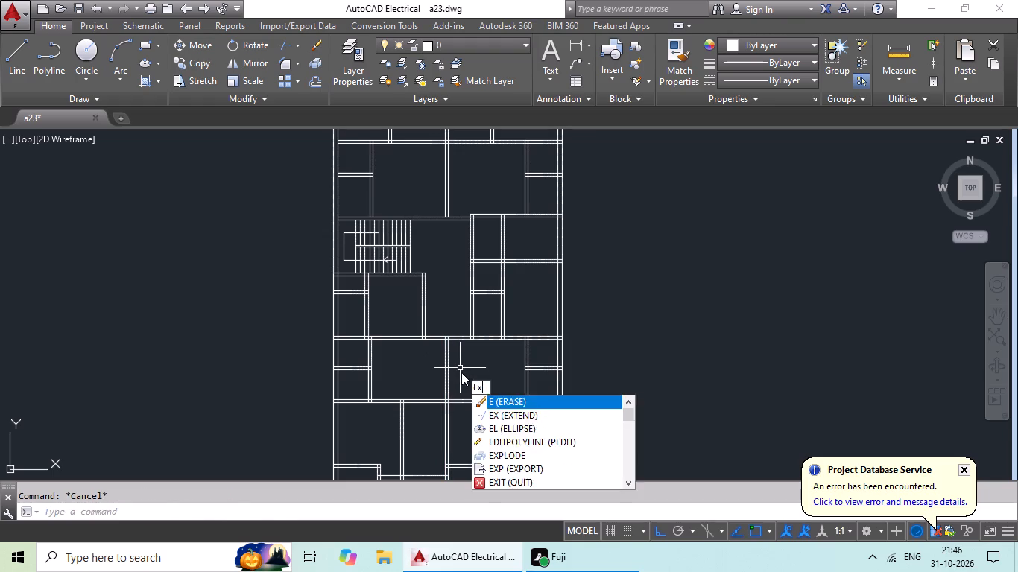
key("space")
key("space")
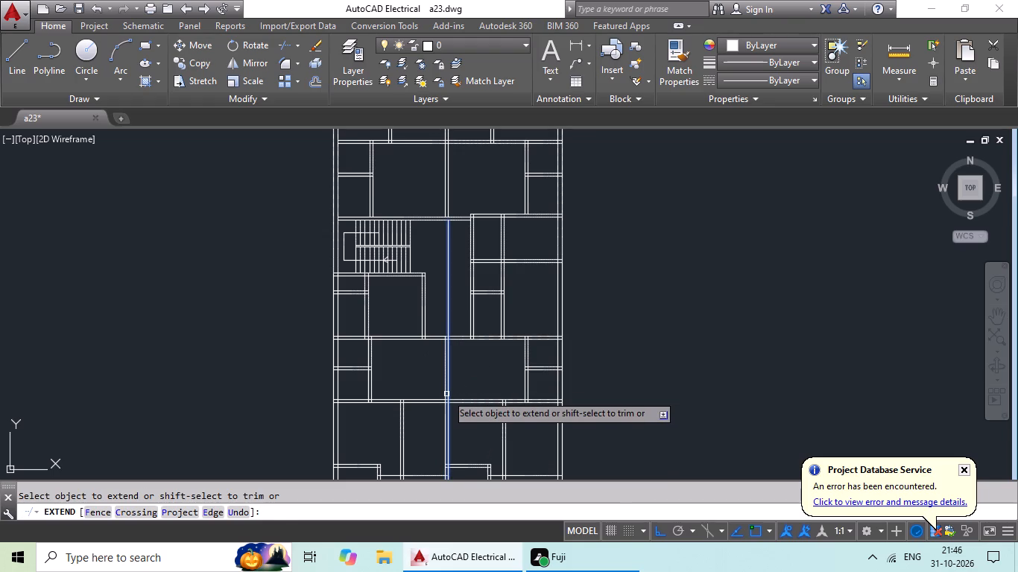
left_click(446, 394)
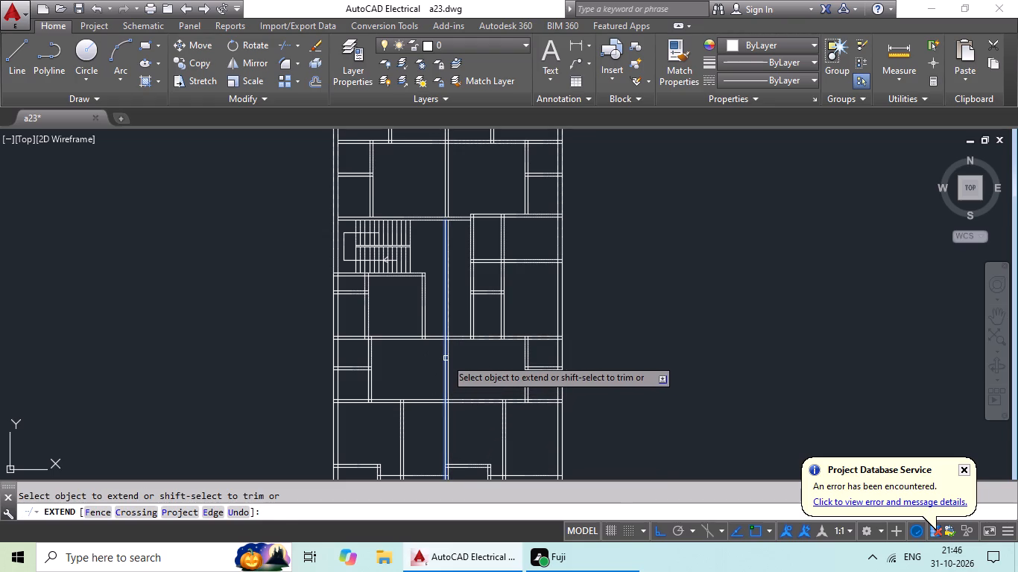
left_click(446, 358)
scroll(463, 306, "up", 1)
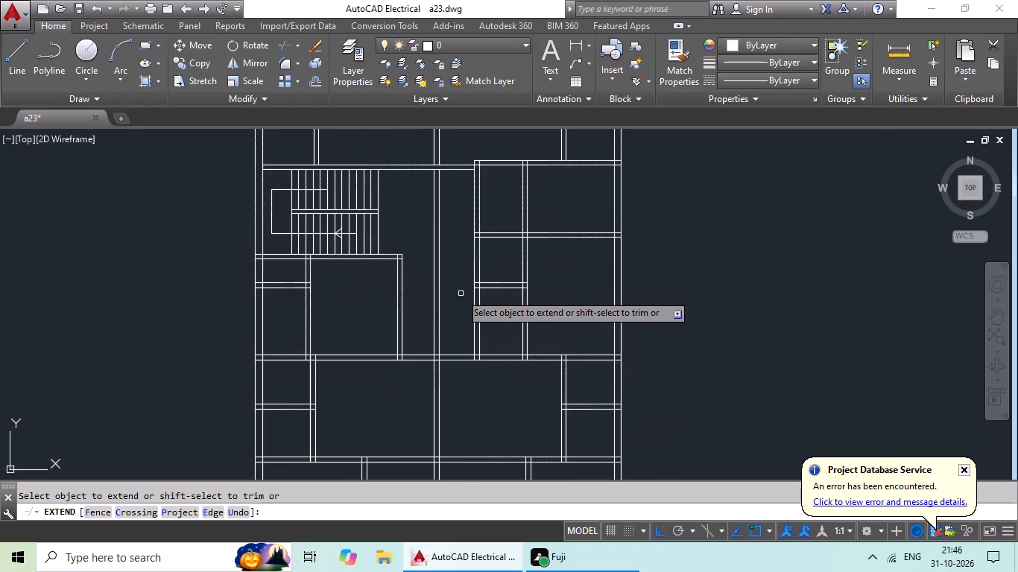
scroll(453, 287, "up", 2)
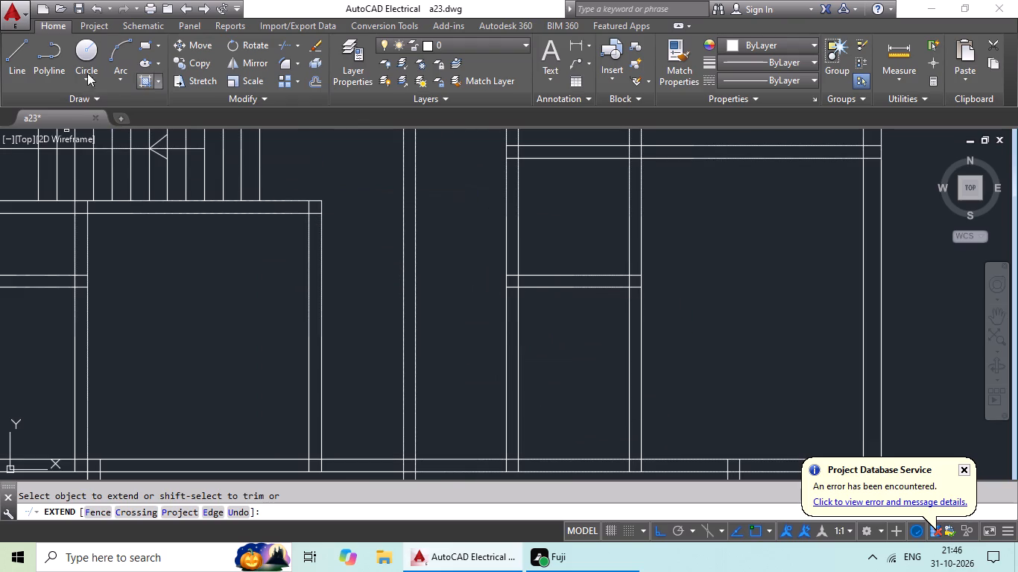
Draw a short horizontal line across the central wall, level with the lower line of the short horizontal wall to its right.
left_click(8, 67)
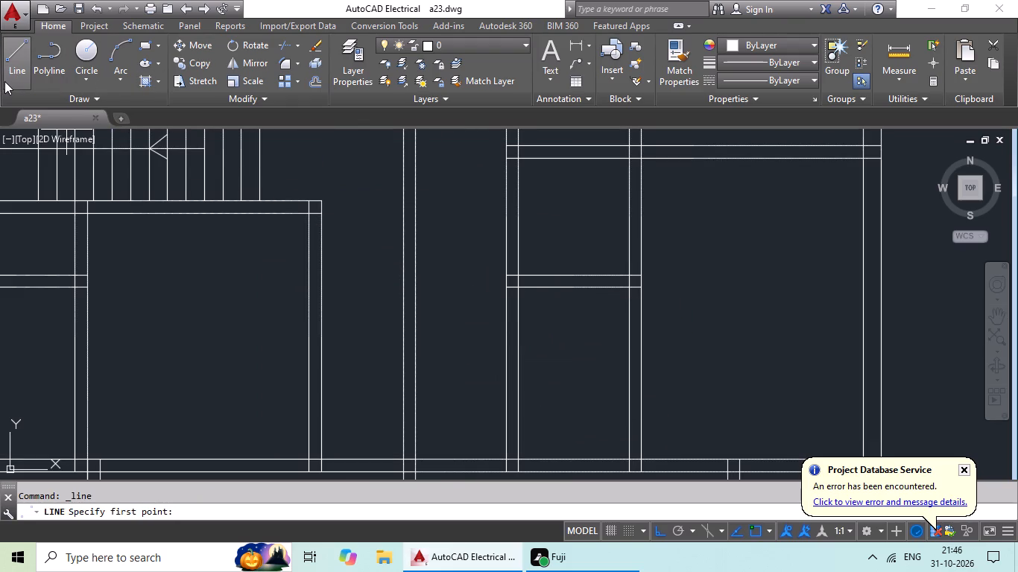
scroll(407, 272, "up", 1)
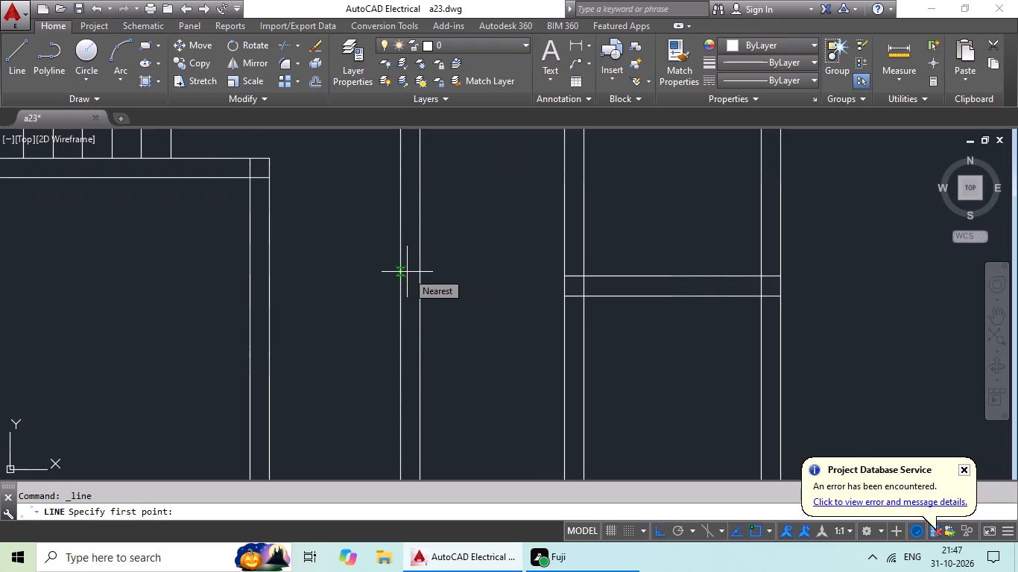
scroll(407, 272, "down", 2)
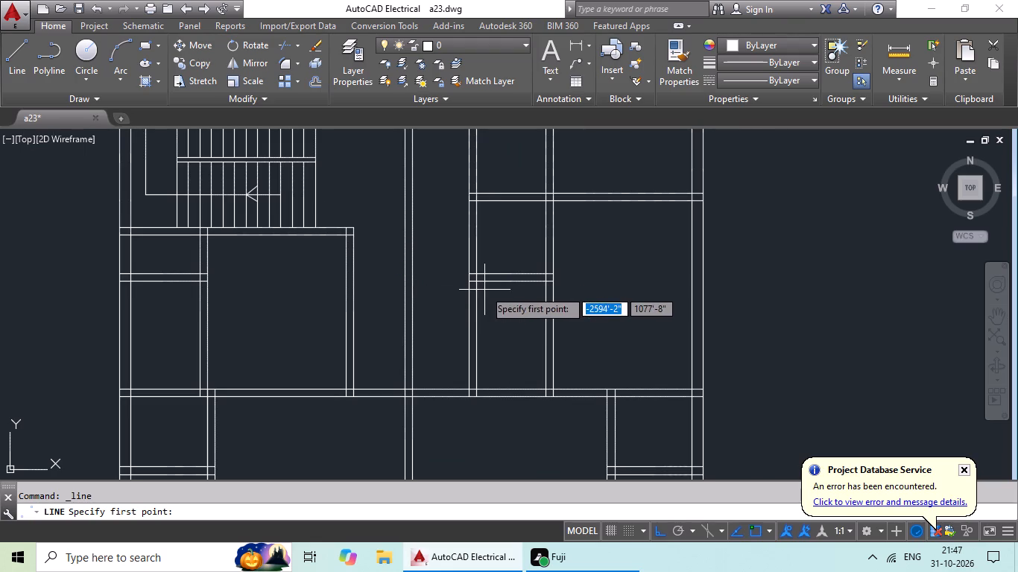
scroll(407, 285, "up", 2)
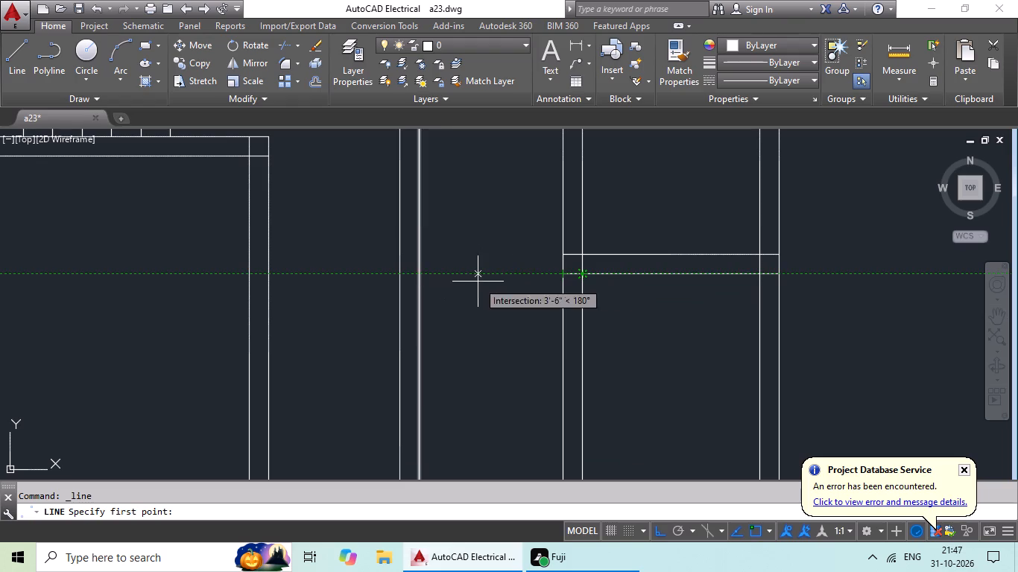
left_click(423, 274)
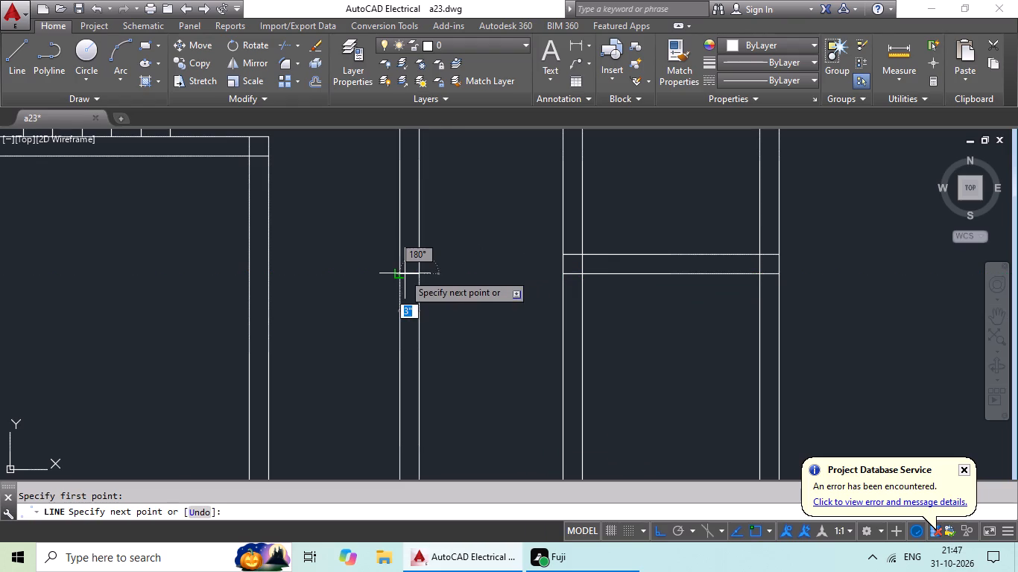
left_click(399, 273)
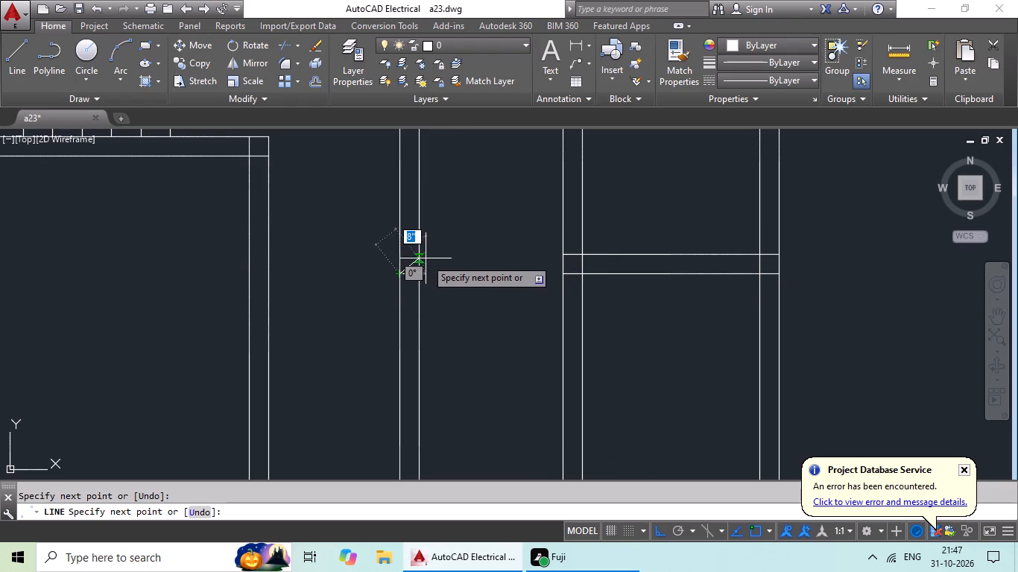
key("Escape")
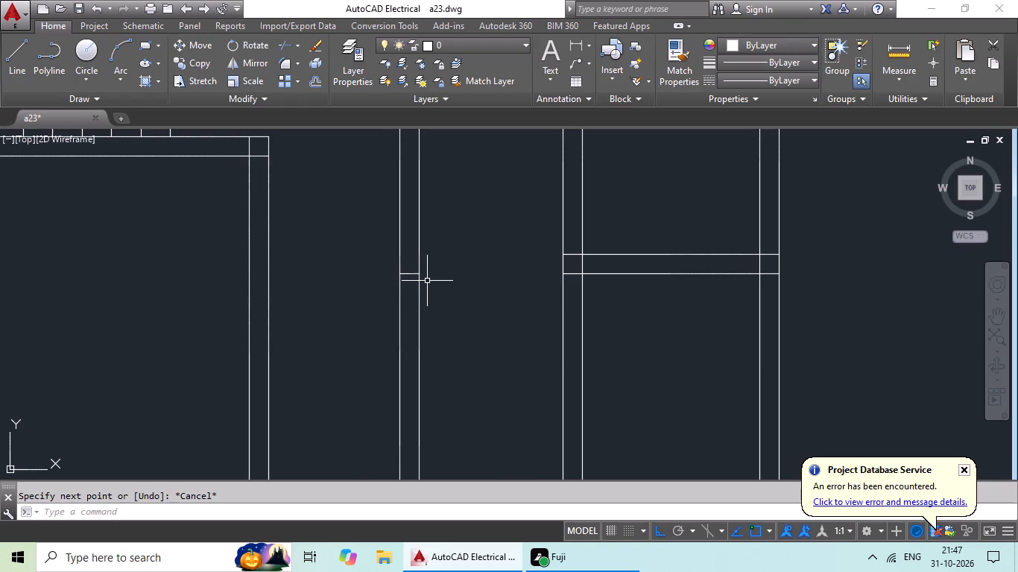
Offset the short cross line in the central wall 6" upward.
key("o")
key("Return")
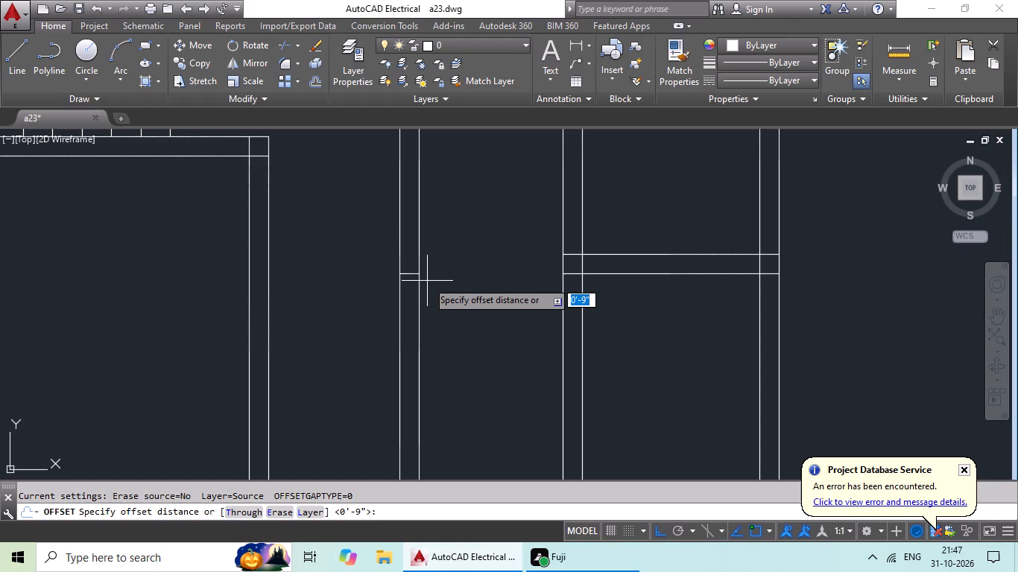
type("6\"")
key("Return")
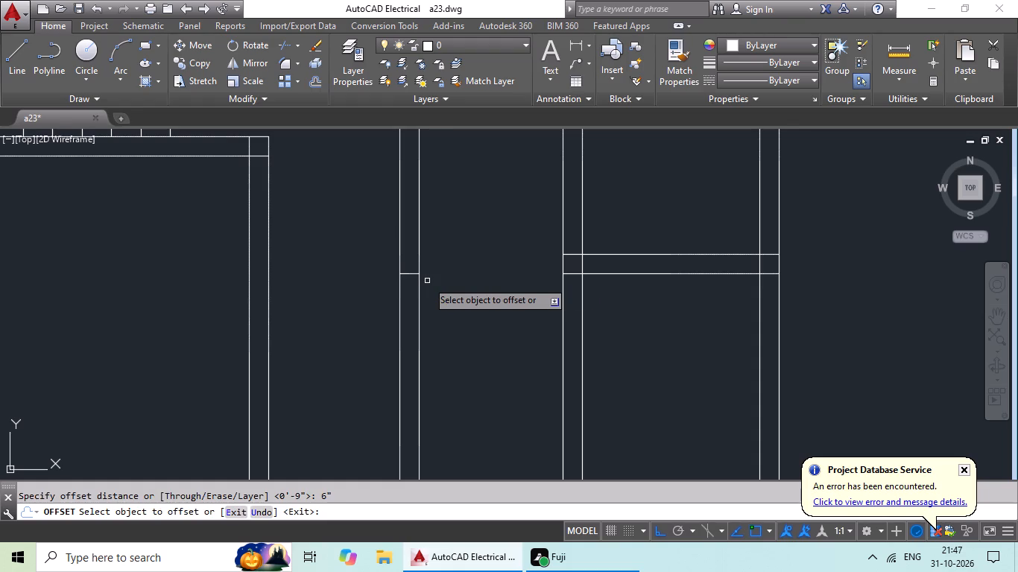
left_click_drag(411, 273, 413, 265)
left_click(416, 257)
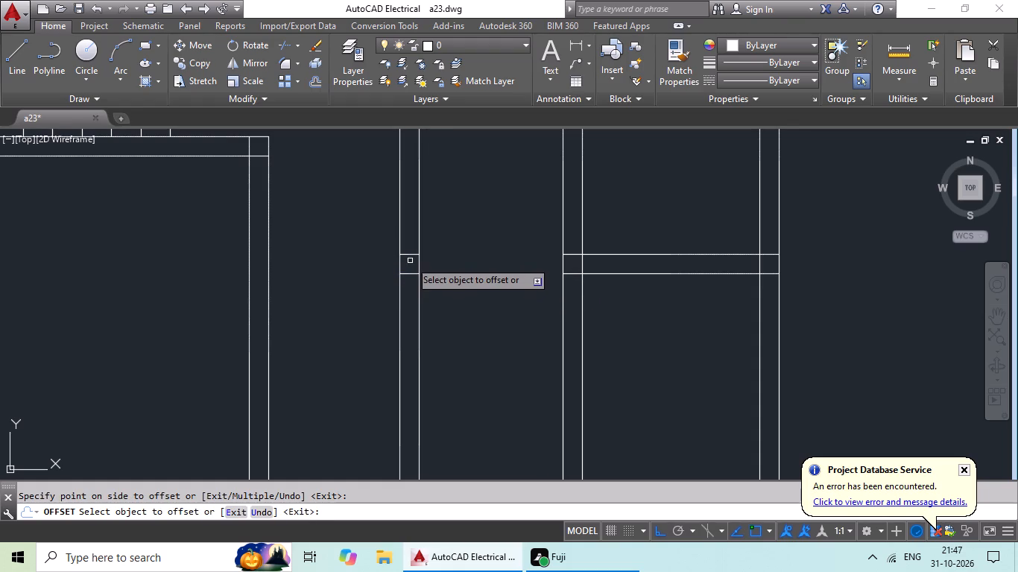
key("Escape")
key("Escape")
Erase the original lower cross line in the central wall, keeping the offset copy.
scroll(414, 273, "up", 3)
left_click_drag(394, 250, 378, 307)
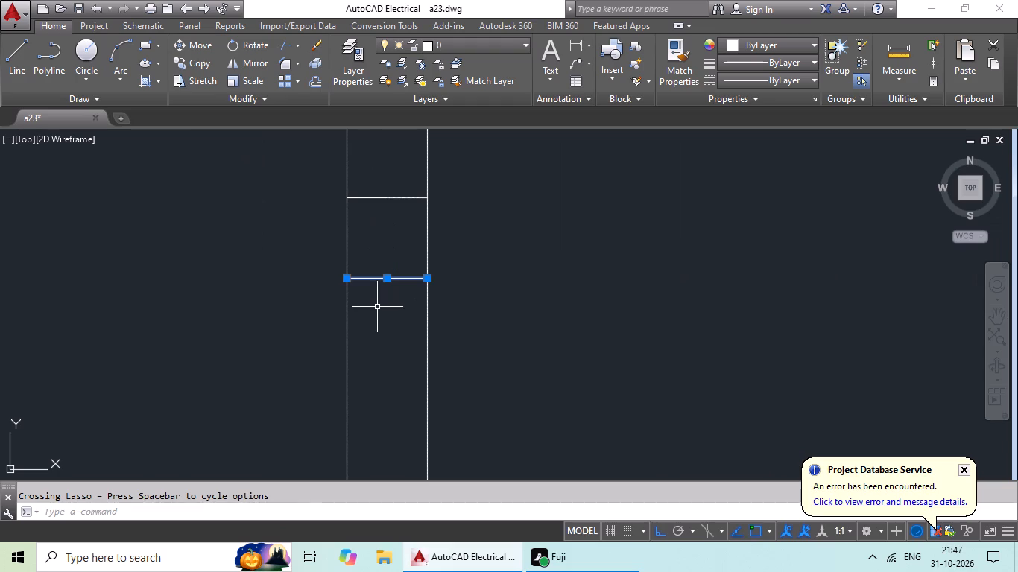
key("Delete")
scroll(377, 297, "down", 5)
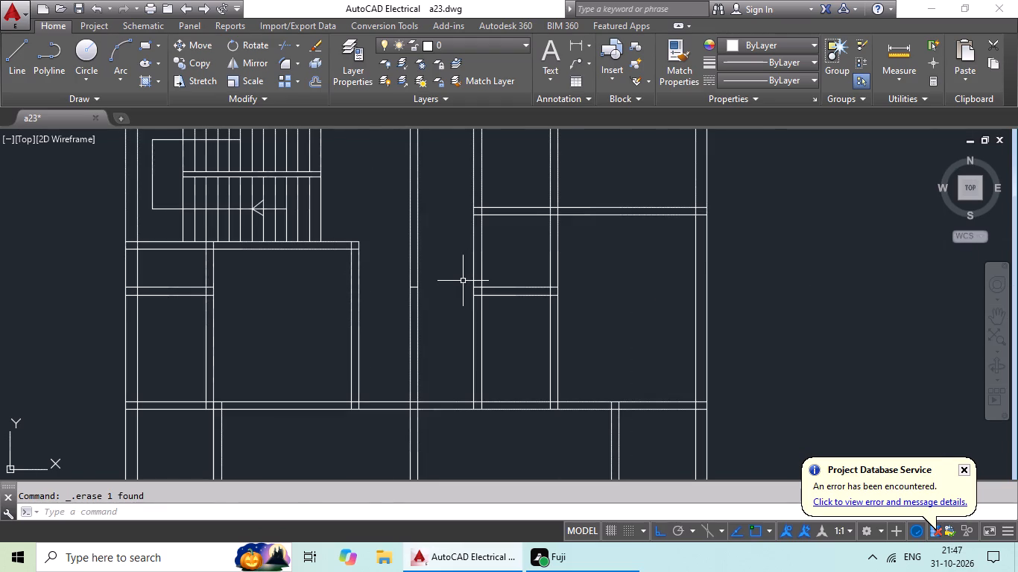
Trim both central wall lines between the short cross line and the horizontal wall above the open area.
middle_click_drag(463, 281, 434, 320)
key("Escape")
key("Escape")
type("tr")
key("space")
key("space")
scroll(374, 252, "up", 2)
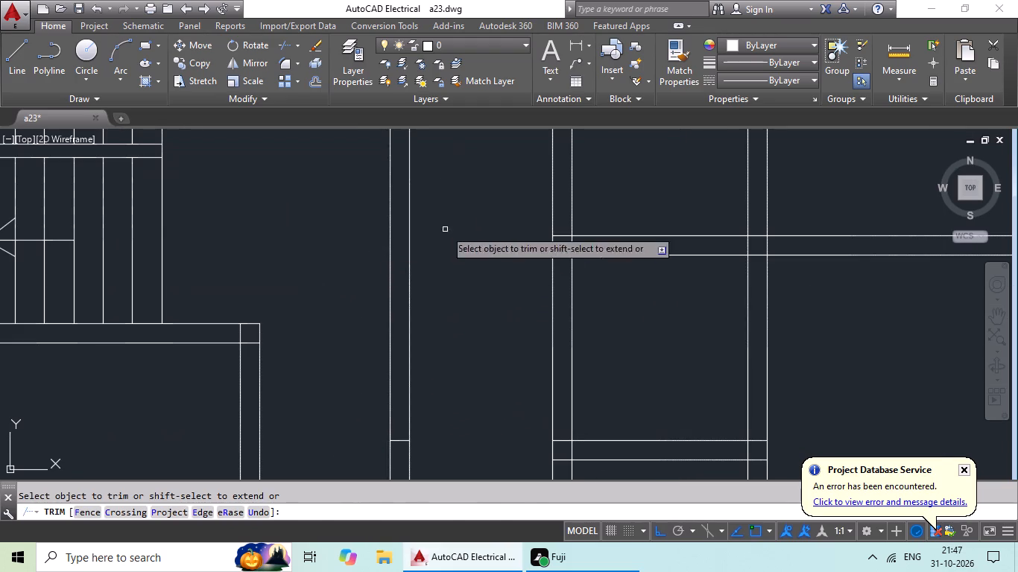
left_click_drag(445, 229, 366, 293)
scroll(368, 290, "down", 2)
left_click(364, 288)
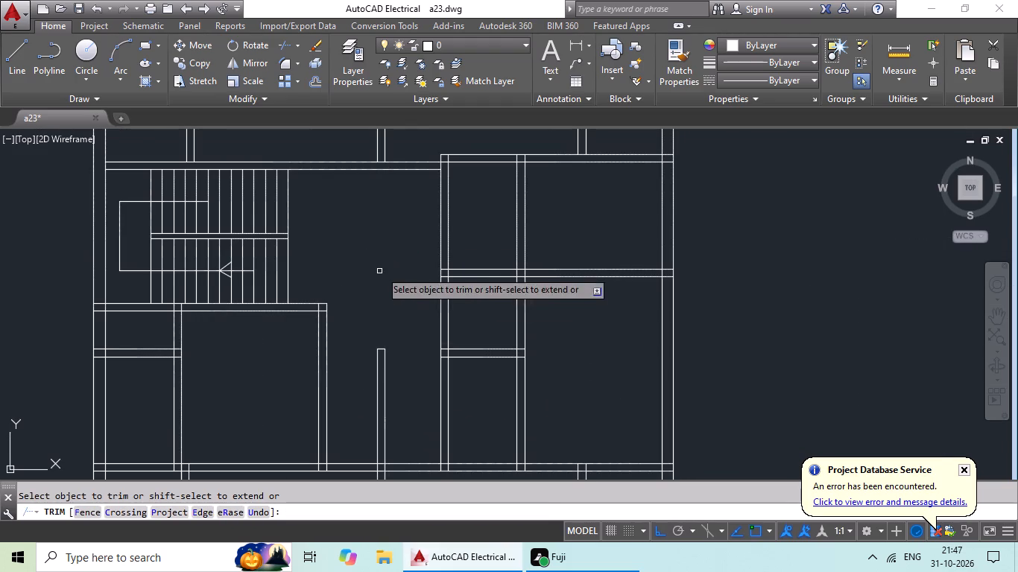
scroll(382, 268, "down", 3)
middle_click_drag(482, 299, 531, 268)
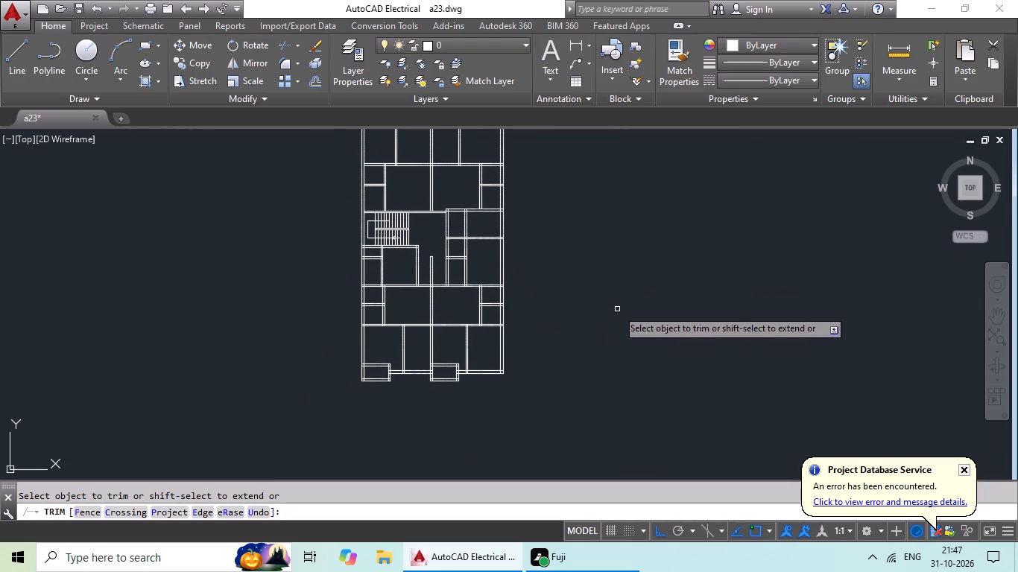
key("Escape")
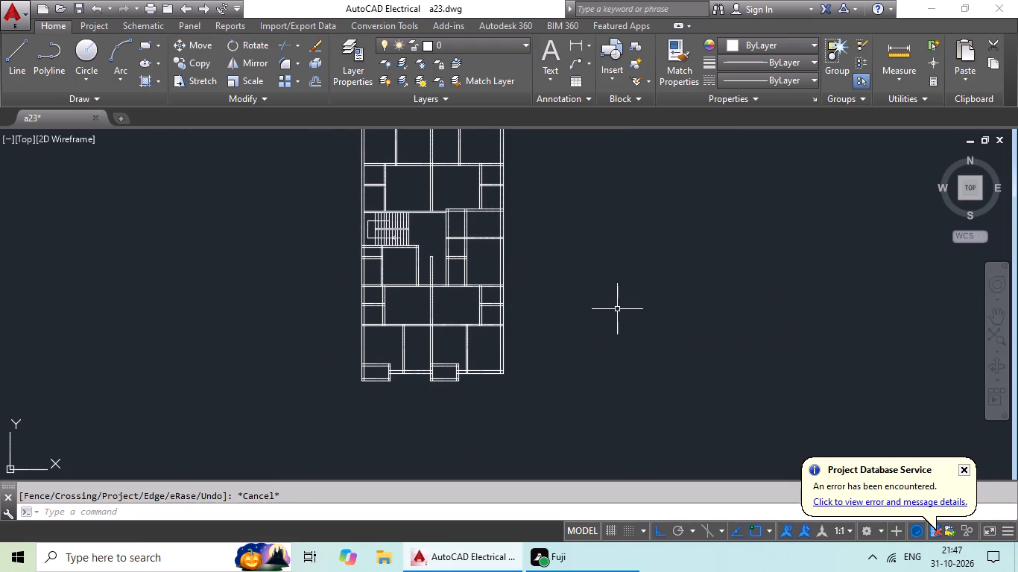
key("Escape")
key("Escape")
Trim the overlapping wall lines at the plan's bottom-right exterior corner.
type("tr")
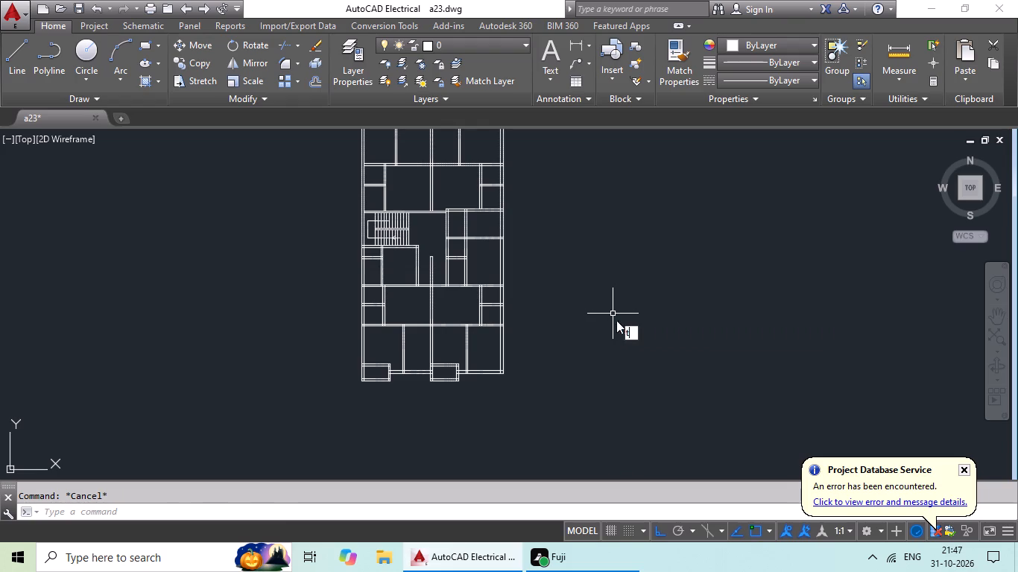
key("space")
key("space")
scroll(525, 369, "up", 4)
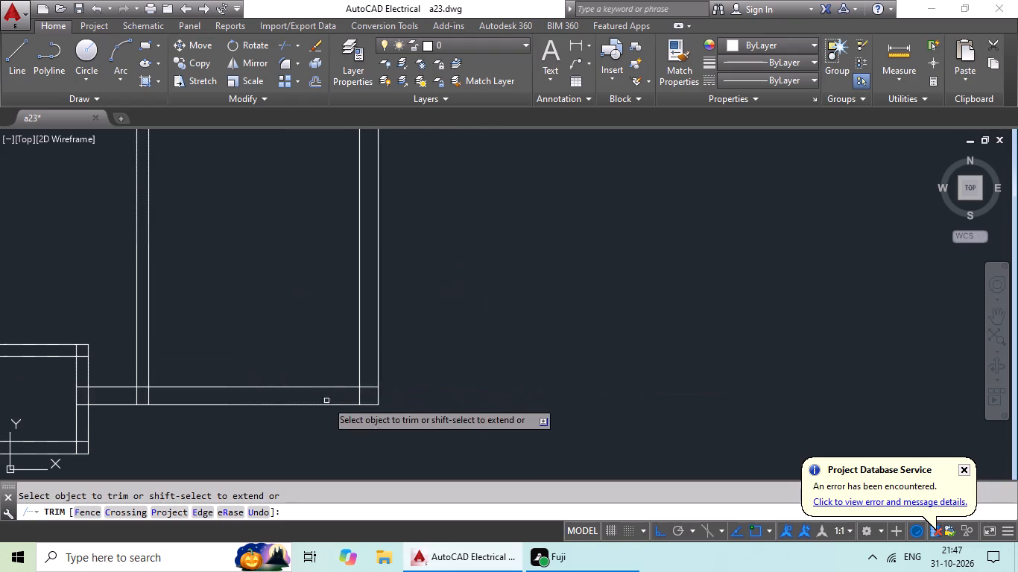
scroll(358, 405, "up", 4)
left_click_drag(438, 295, 410, 365)
left_click_drag(437, 323, 240, 376)
left_click(241, 375)
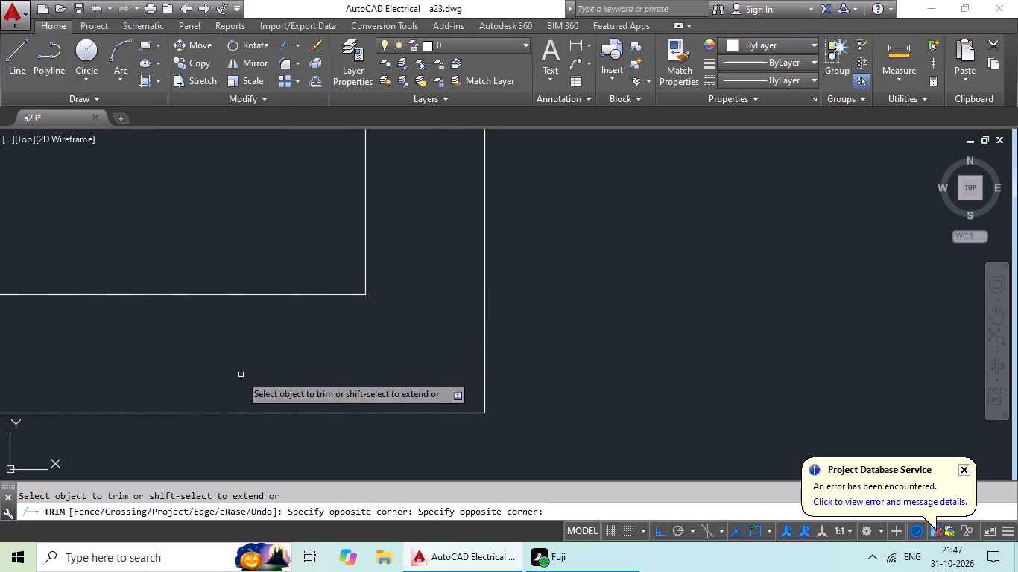
Trim the crossing lines where the lower-right interior vertical wall meets the bottom exterior wall.
scroll(288, 366, "down", 1)
middle_click_drag(291, 367, 791, 356)
scroll(589, 367, "down", 2)
scroll(314, 354, "up", 4)
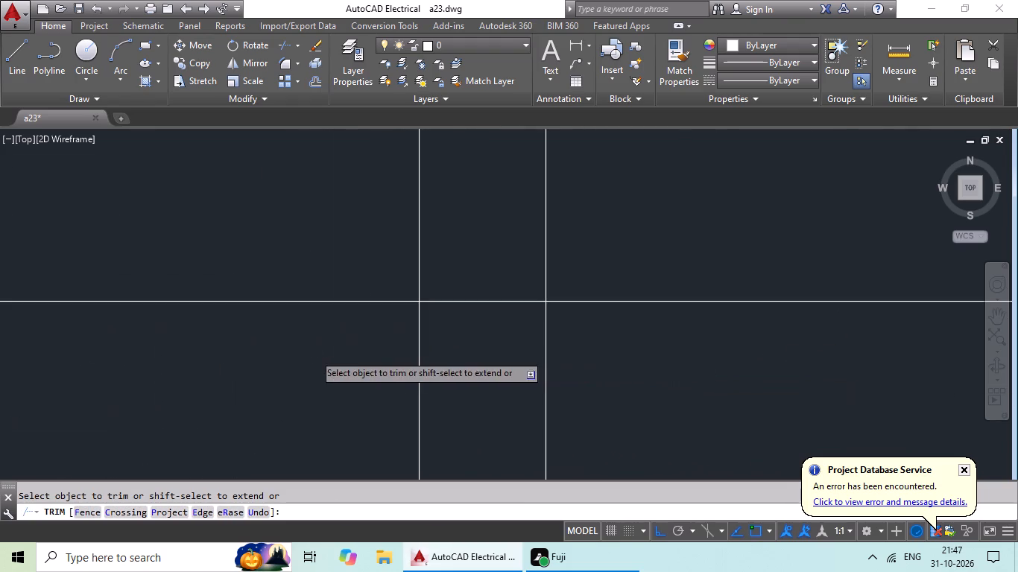
left_click_drag(687, 372, 220, 386)
left_click_drag(220, 386, 241, 378)
left_click_drag(447, 240, 452, 373)
left_click_drag(453, 366, 456, 366)
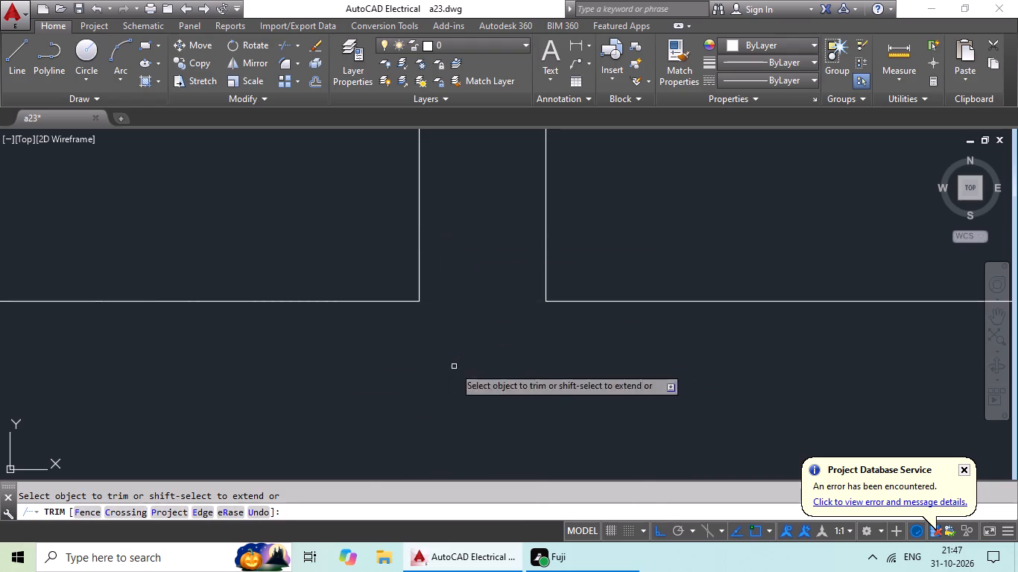
left_click_drag(456, 366, 468, 361)
scroll(514, 347, "down", 3)
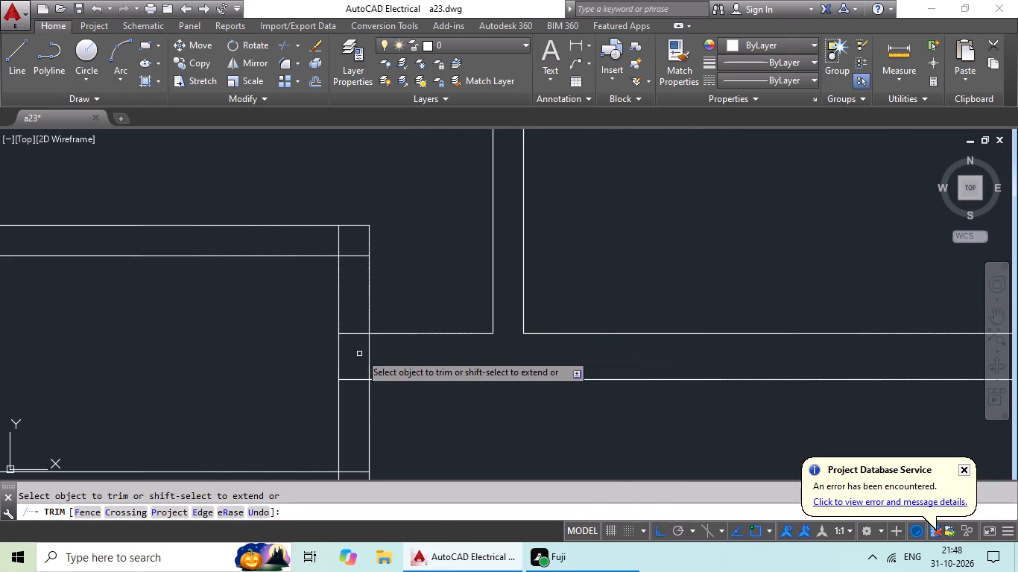
Trim the overlapping lines where the bottom exterior wall meets the right side of the right-hand projecting rectangle.
scroll(361, 352, "up", 3)
left_click_drag(516, 353, 197, 383)
left_click_drag(284, 379, 293, 370)
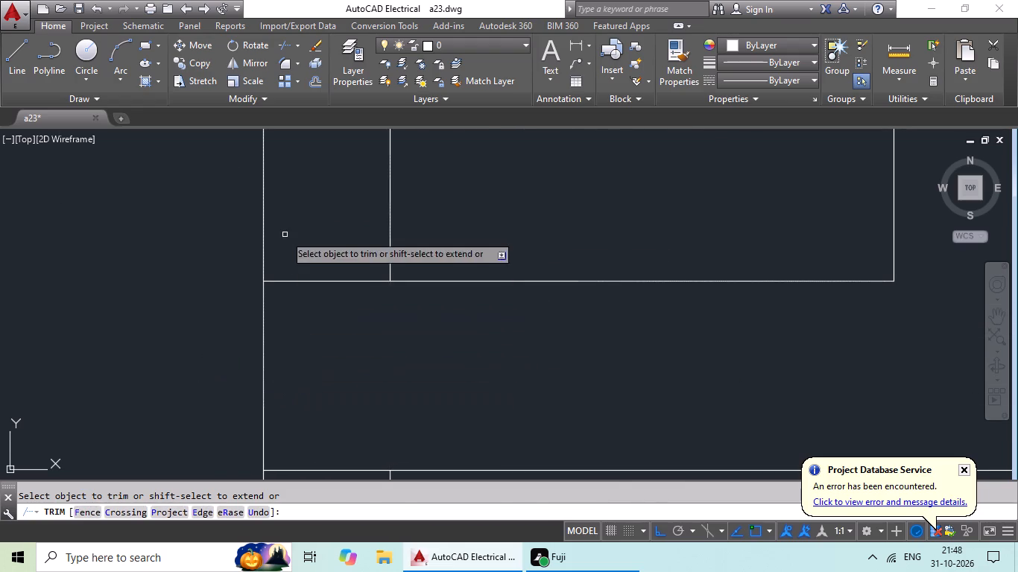
left_click_drag(292, 244, 313, 385)
middle_click_drag(323, 379, 355, 209)
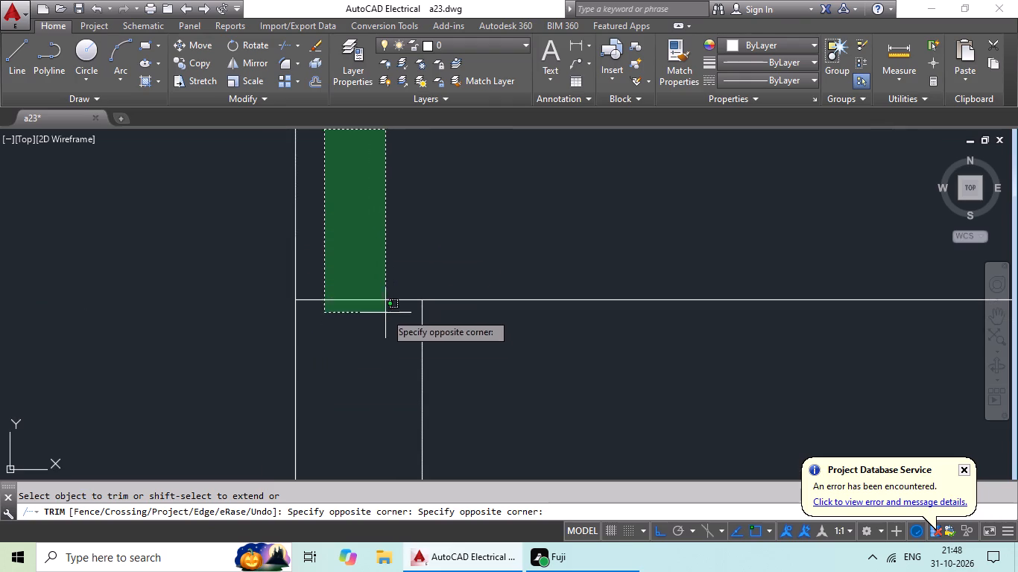
left_click(391, 346)
scroll(419, 302, "down", 4)
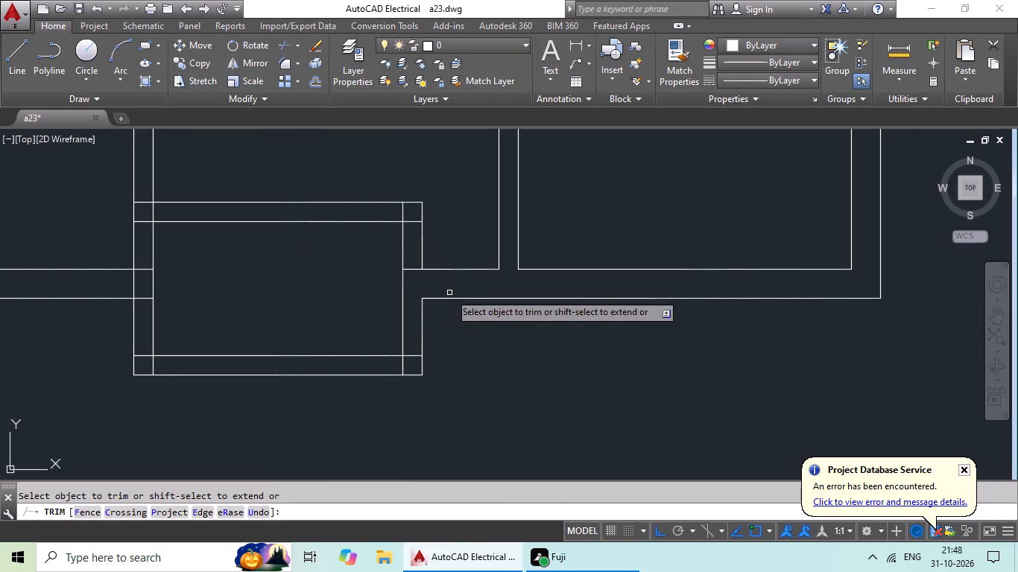
left_click(412, 268)
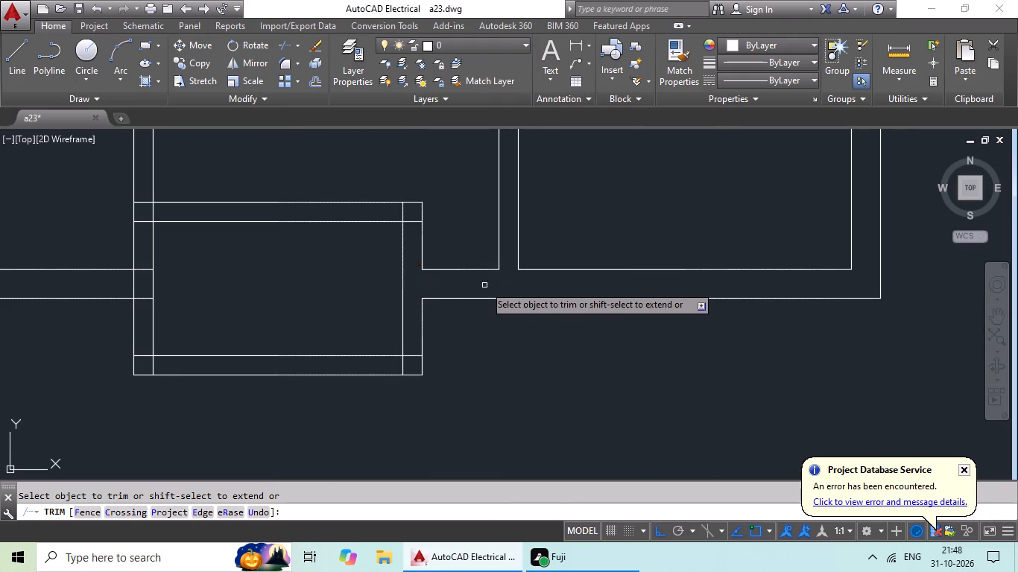
Trim the overlapping inner lines at the bottom-right corner of the right-hand projecting rectangle.
scroll(484, 285, "down", 2)
scroll(455, 321, "up", 4)
left_click_drag(475, 267, 452, 297)
left_click(452, 297)
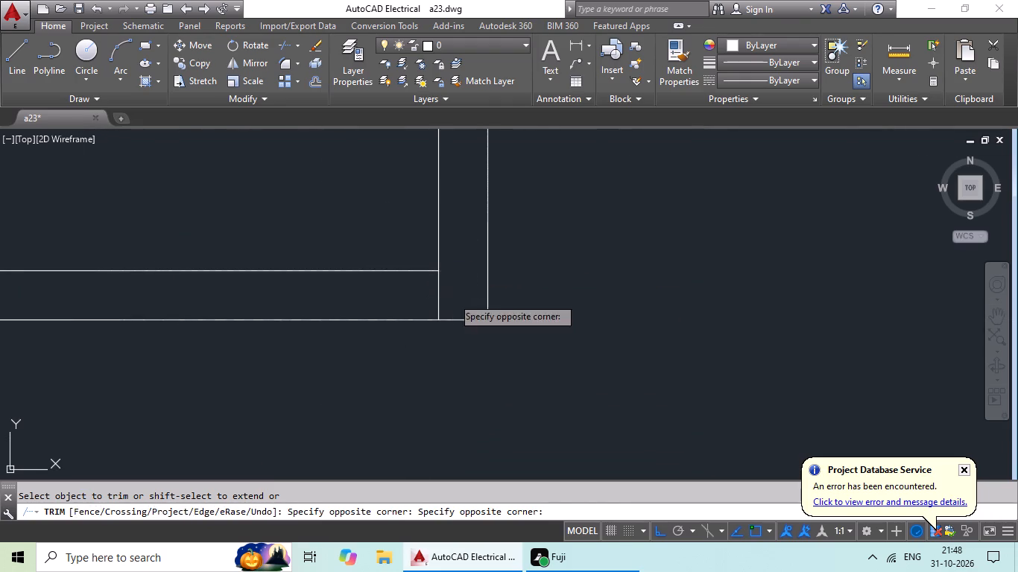
left_click_drag(459, 291, 408, 304)
left_click(408, 304)
scroll(446, 302, "down", 3)
middle_click_drag(446, 302, 614, 299)
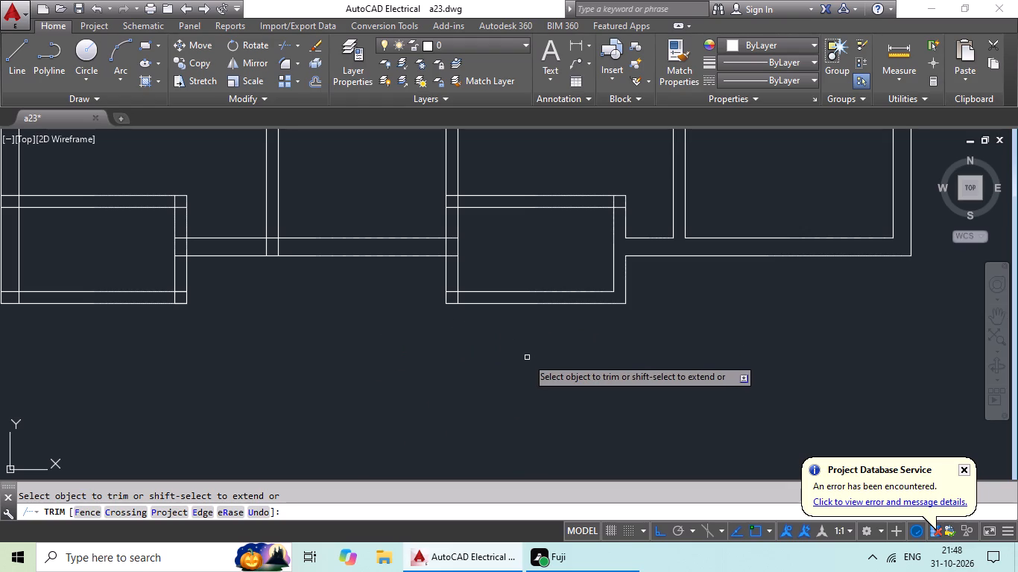
key("Escape")
key("Escape")
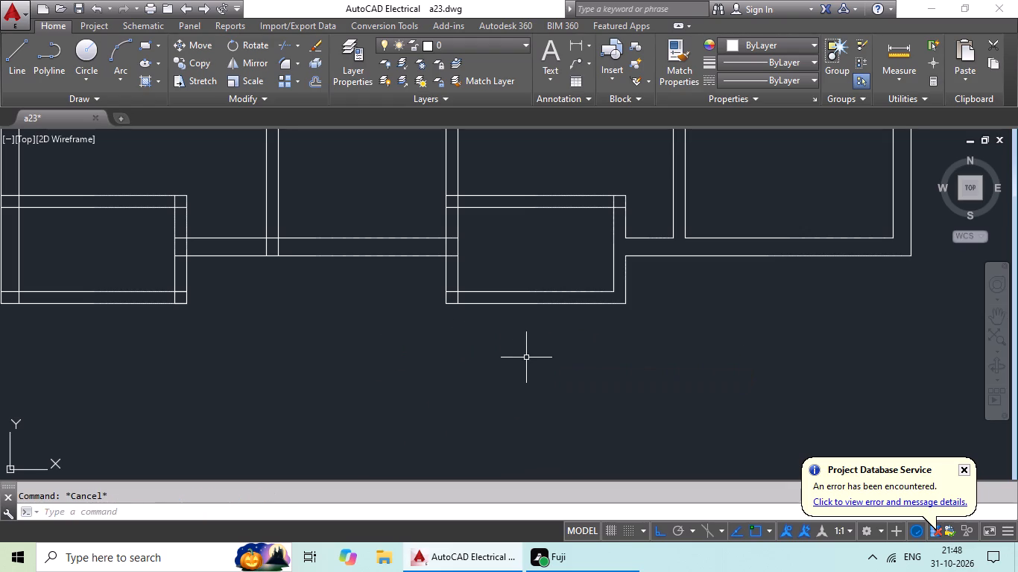
Extend the outer right line of the right-hand projecting rectangle across the gap at the exterior wall junction.
key("e")
key("x")
key("space")
key("space")
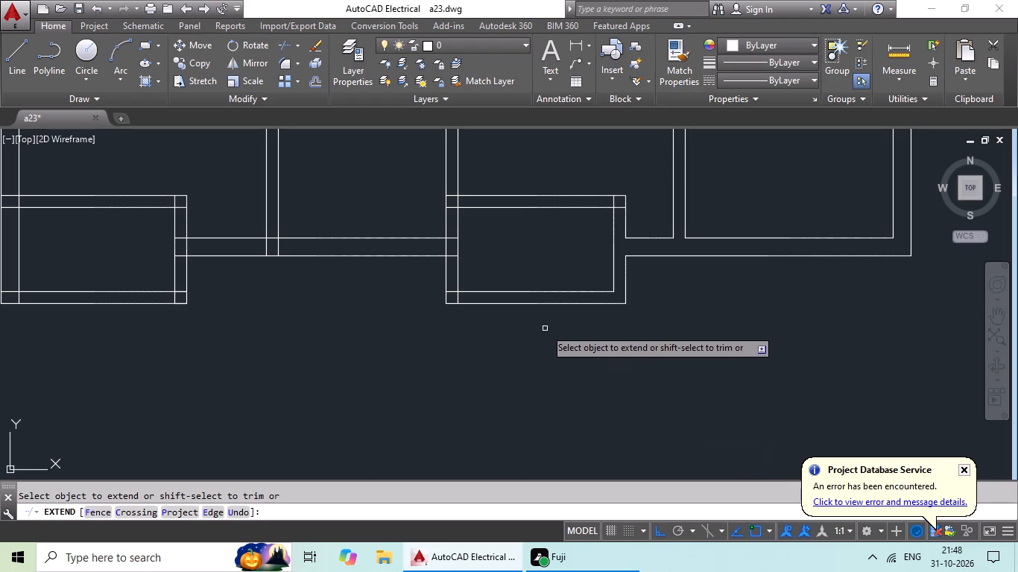
left_click(627, 256)
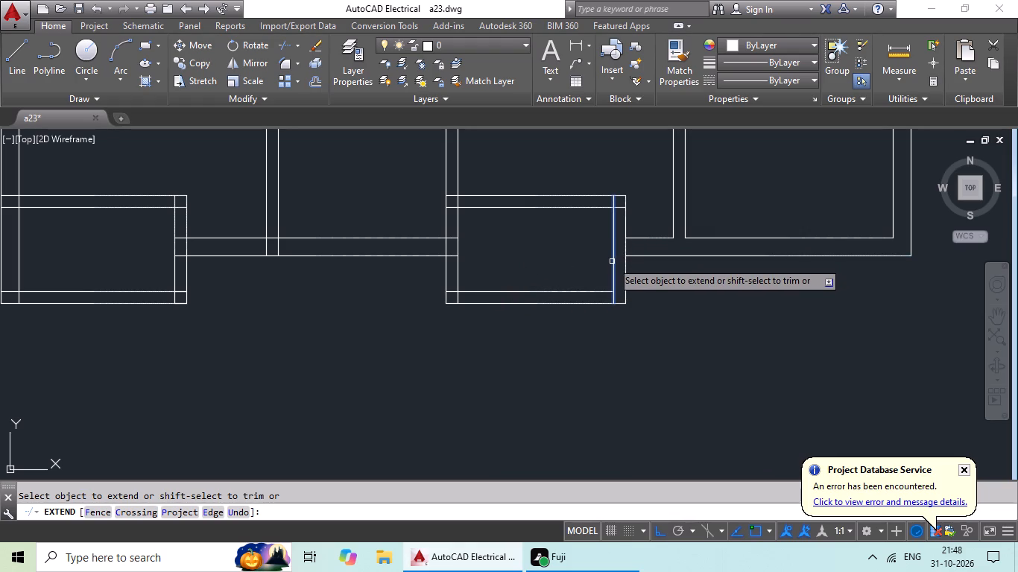
scroll(610, 266, "down", 2)
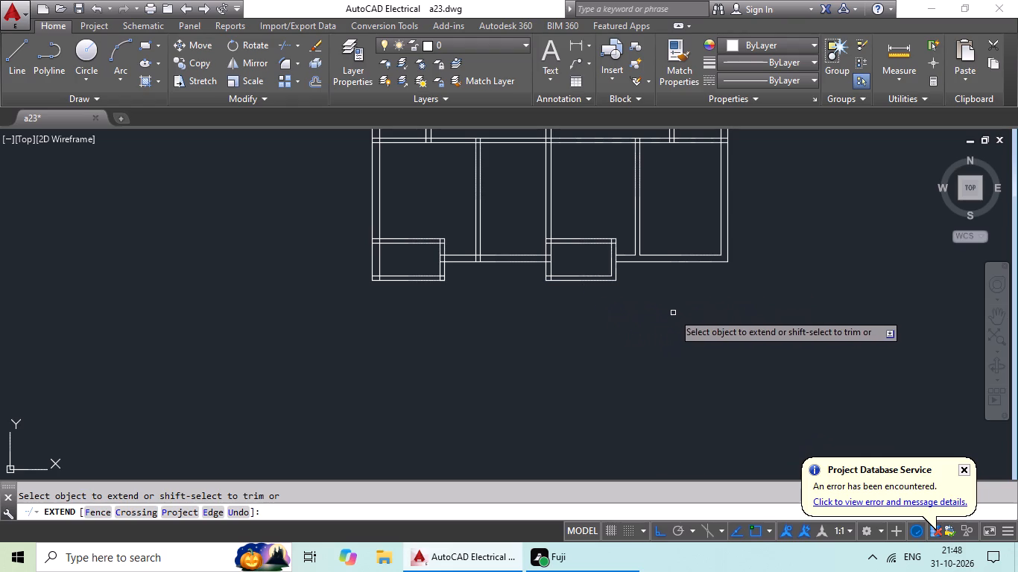
scroll(622, 258, "up", 4)
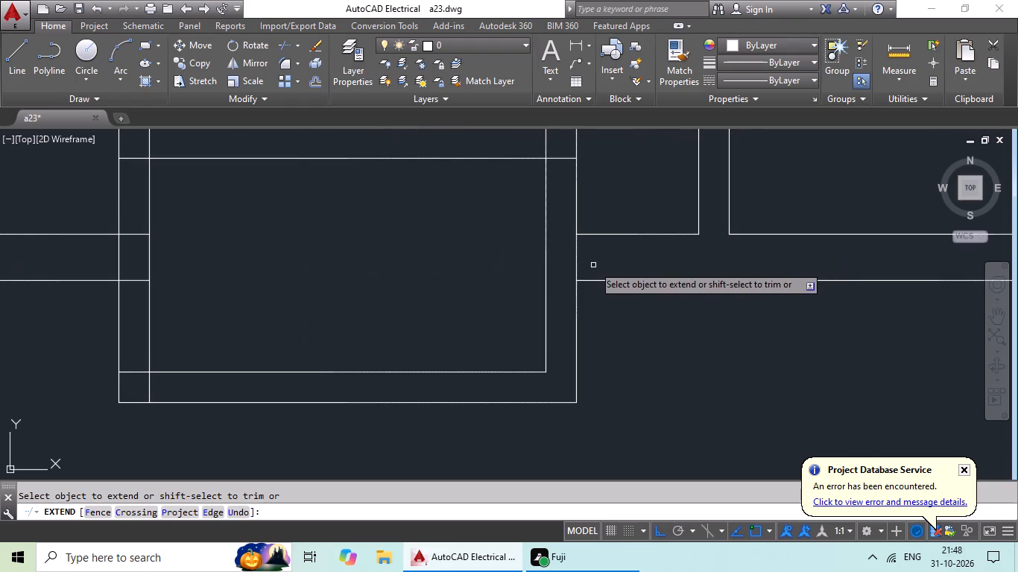
left_click(576, 249)
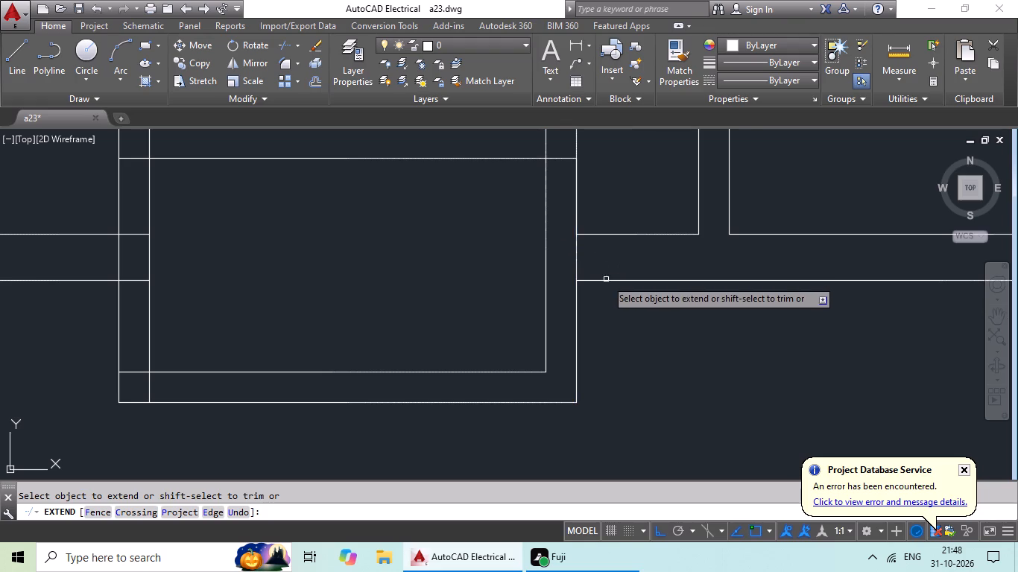
key("Escape")
Trim the outer right line of the right-hand projecting rectangle between the two bottom exterior wall lines.
type("tr")
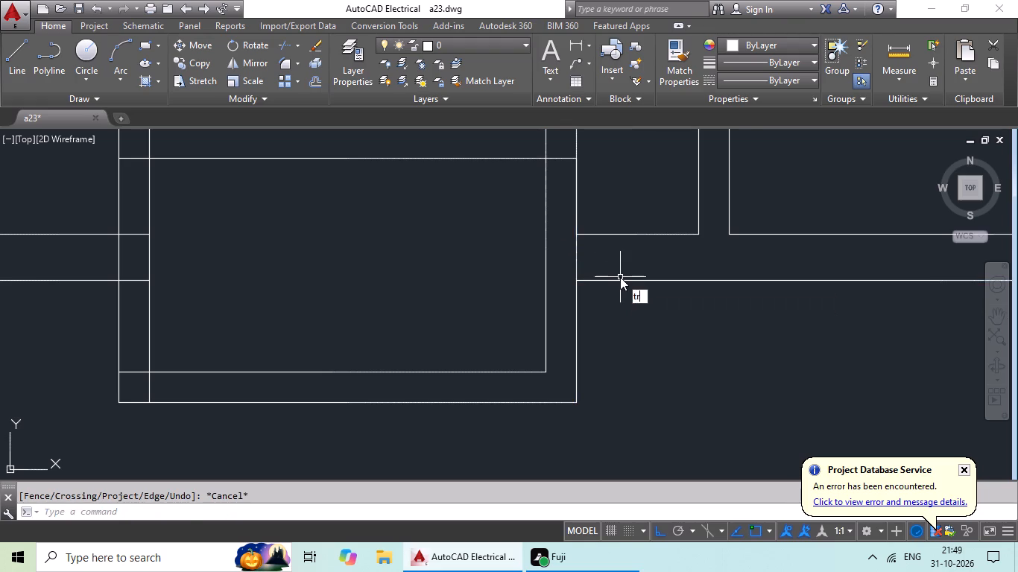
key("space")
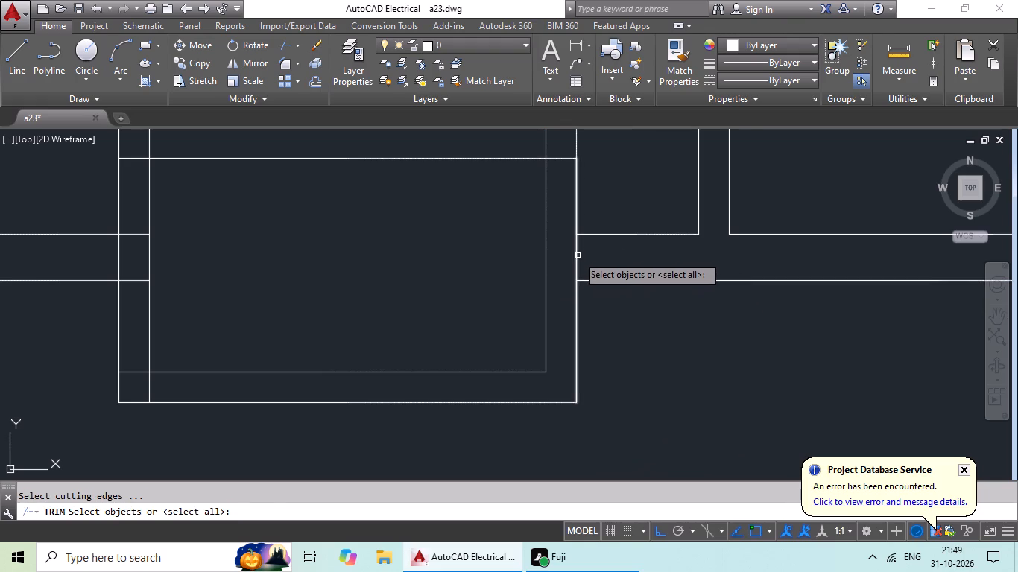
key("space")
left_click(577, 248)
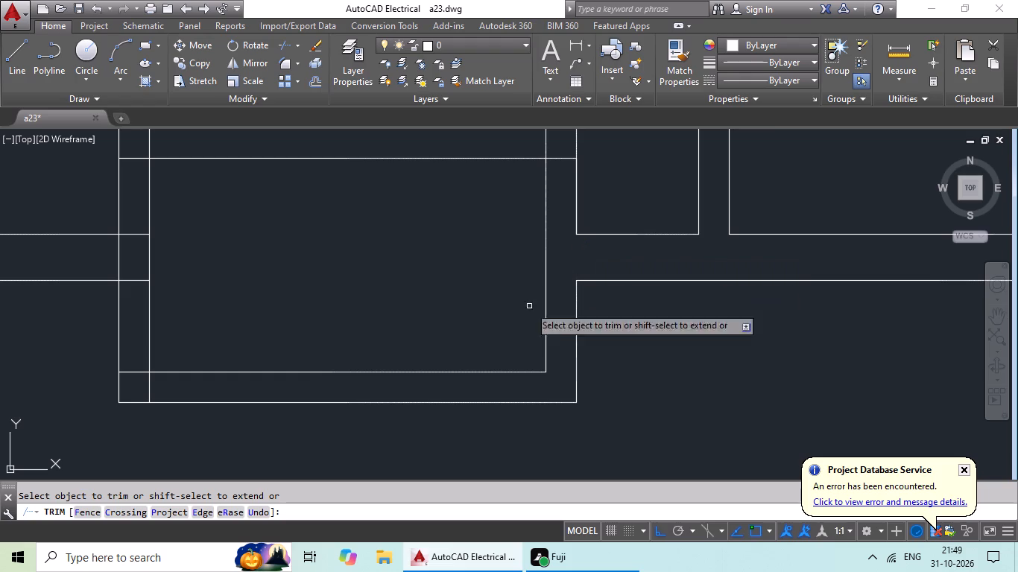
Trim the overlapping inner lines at the bottom-left corner of the right-hand projecting rectangle.
middle_click_drag(461, 339, 700, 305)
scroll(373, 340, "up", 4)
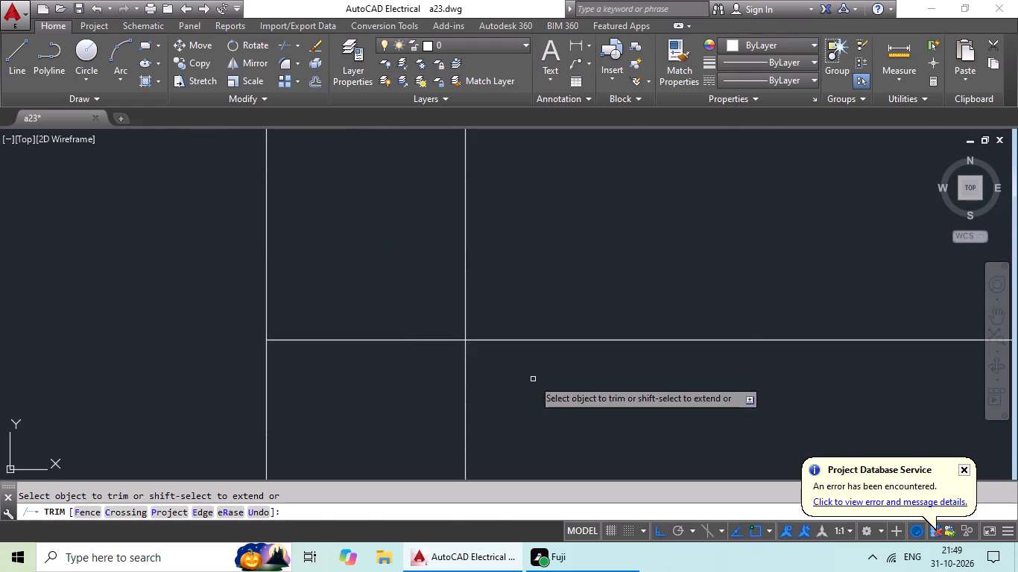
left_click_drag(544, 375, 409, 422)
left_click_drag(410, 420, 411, 399)
left_click_drag(408, 280, 377, 385)
left_click_drag(377, 380, 393, 378)
scroll(474, 356, "down", 3)
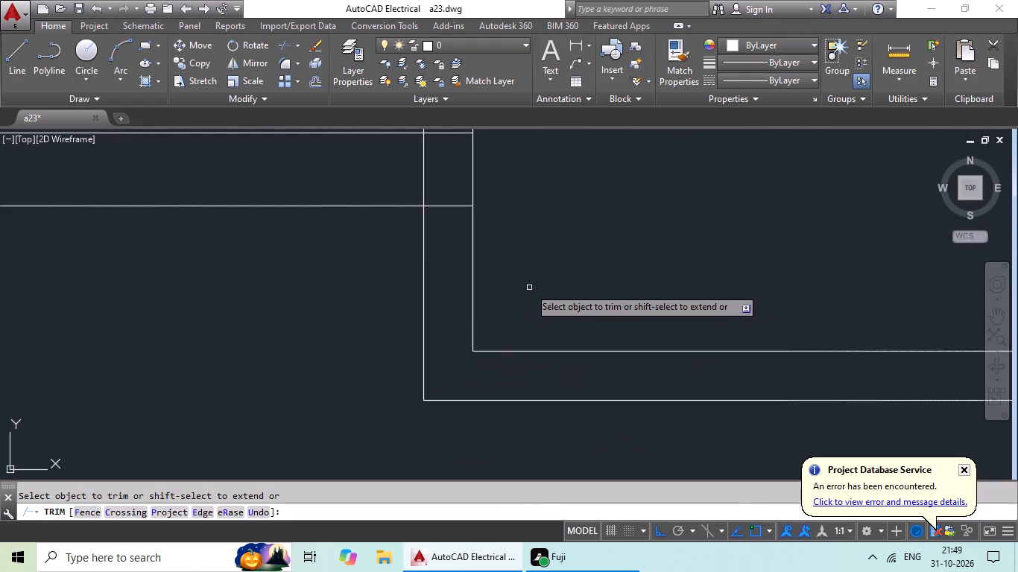
Trim the overlapping lines where the bottom exterior wall meets the left side of the right-hand projecting rectangle.
middle_click_drag(526, 299, 500, 442)
scroll(417, 276, "up", 3)
scroll(434, 247, "down", 2)
left_click_drag(439, 224, 434, 305)
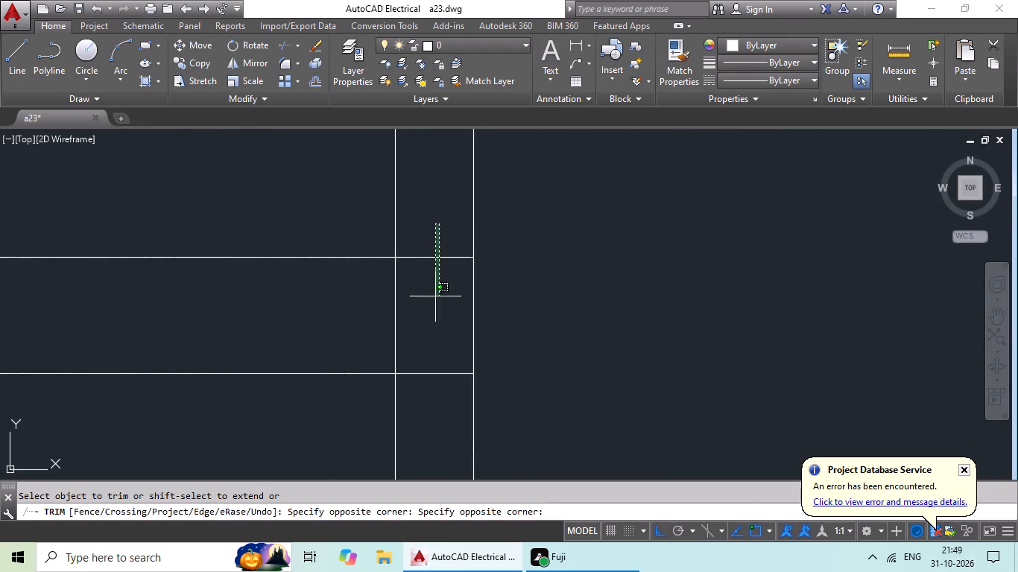
left_click_drag(434, 305, 424, 410)
left_click(431, 384)
left_click_drag(440, 285, 352, 318)
left_click(352, 319)
Trim the crossing lines where the central interior wall meets the top-left corner of the right-hand projecting rectangle.
scroll(430, 314, "down", 4)
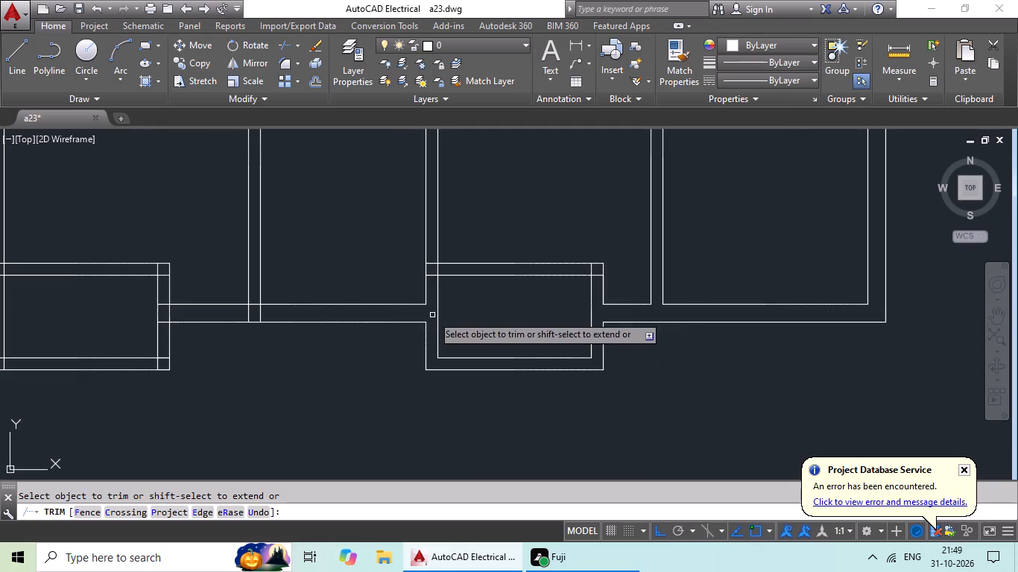
scroll(432, 264, "up", 3)
left_click_drag(487, 279, 422, 302)
left_click(422, 302)
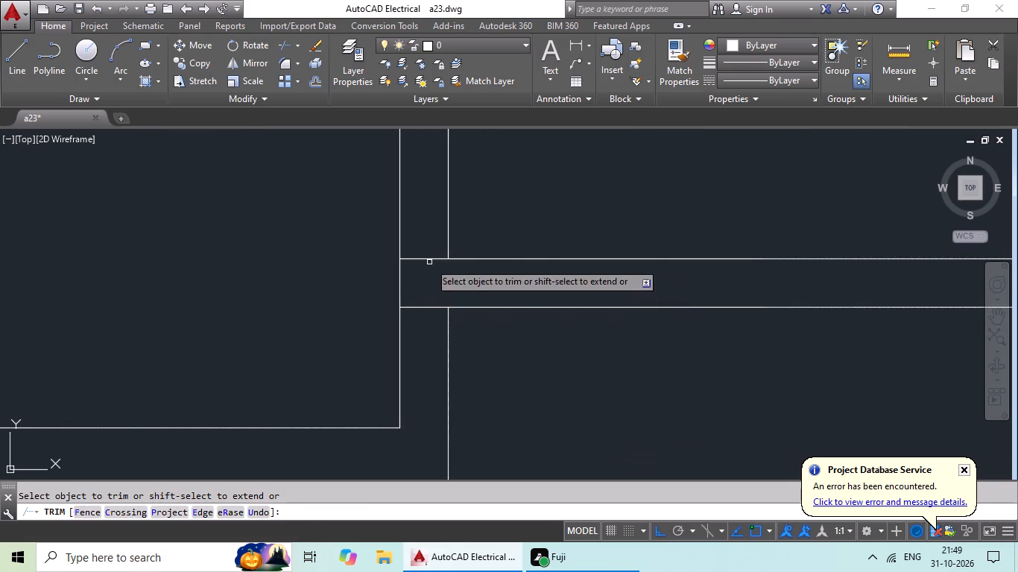
left_click_drag(426, 238, 412, 343)
left_click_drag(413, 340, 420, 334)
scroll(498, 309, "down", 3)
Trim the overlapping inner lines at the top-right corner of the right-hand projecting rectangle.
middle_click_drag(570, 346, 419, 378)
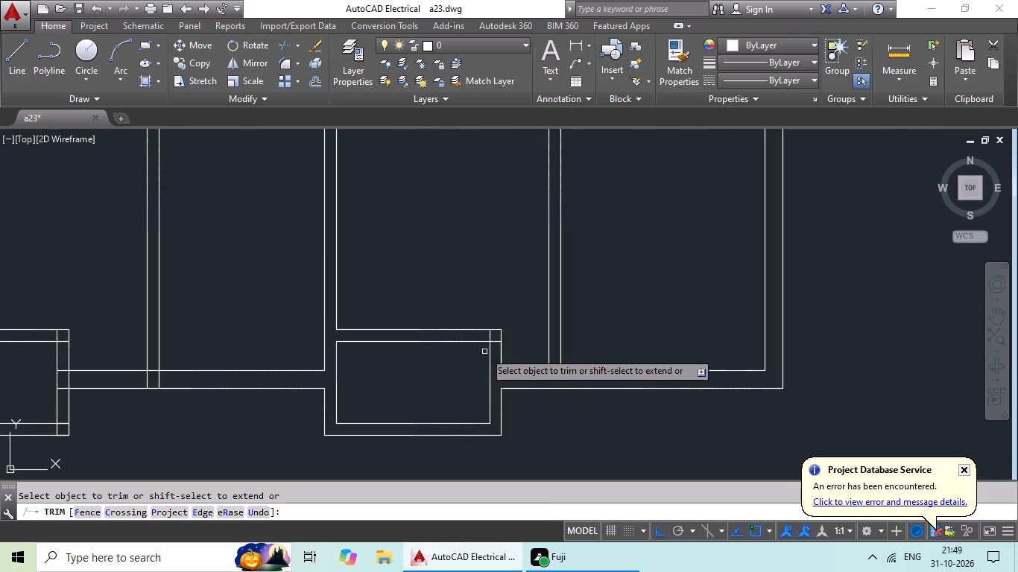
scroll(495, 349, "up", 4)
left_click_drag(493, 267, 492, 337)
left_click_drag(492, 337, 491, 321)
left_click_drag(488, 271, 420, 279)
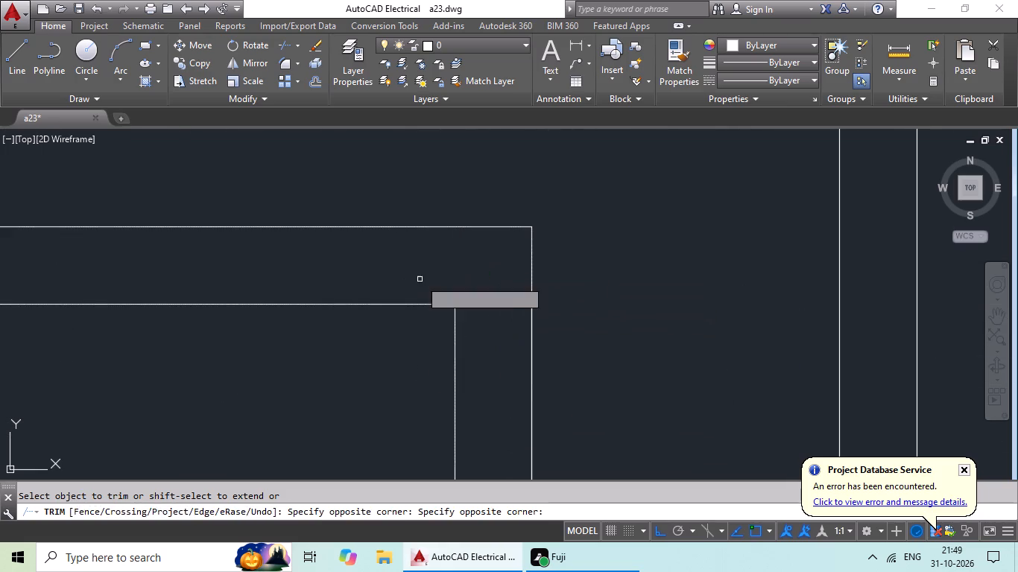
left_click(420, 279)
scroll(433, 275, "down", 4)
Trim the overlapping inner lines at the bottom-right corner of the left-hand projecting rectangle and erase the leftover segment.
middle_click_drag(345, 325, 496, 325)
scroll(496, 333, "down", 3)
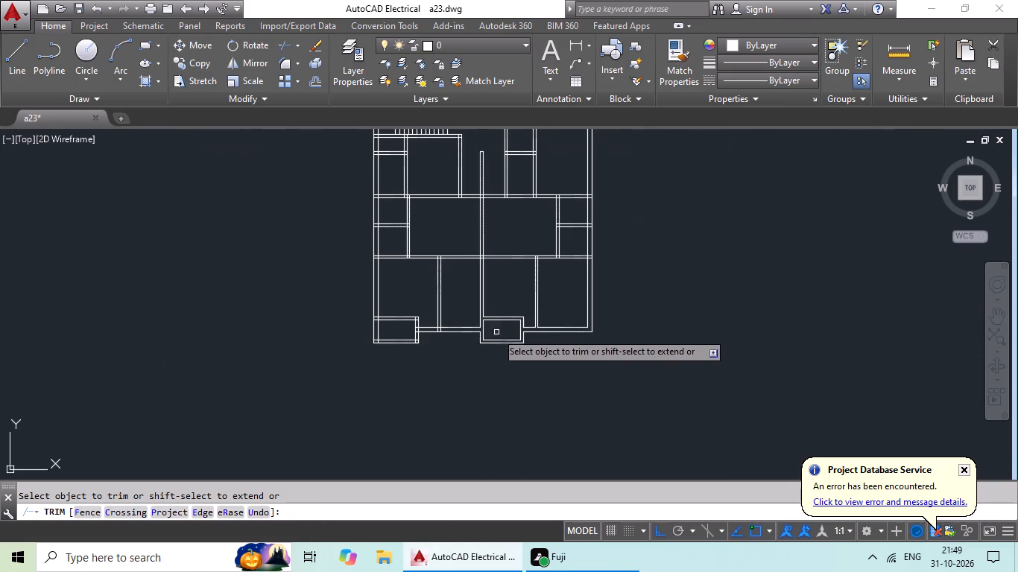
middle_click_drag(511, 279, 497, 338)
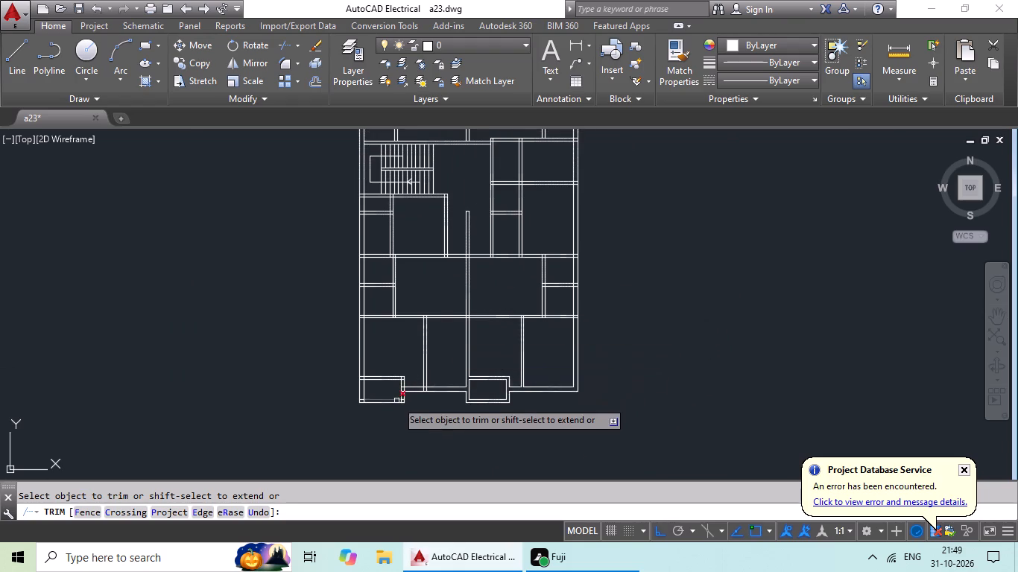
scroll(396, 401, "up", 9)
left_click_drag(528, 288, 487, 372)
left_click(484, 360)
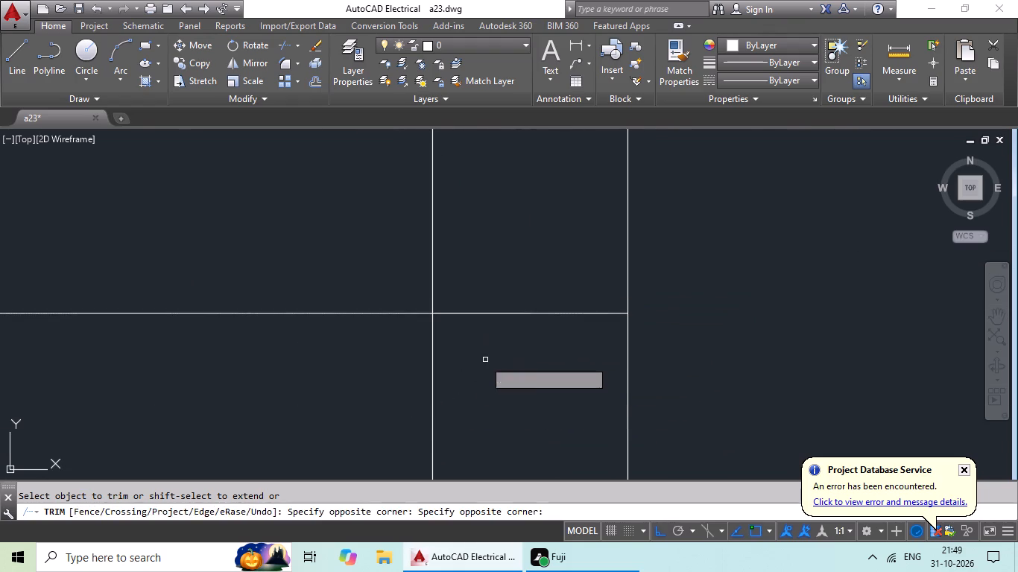
left_click_drag(508, 340, 200, 419)
left_click(224, 428)
left_click_drag(534, 272, 487, 372)
left_click(484, 362)
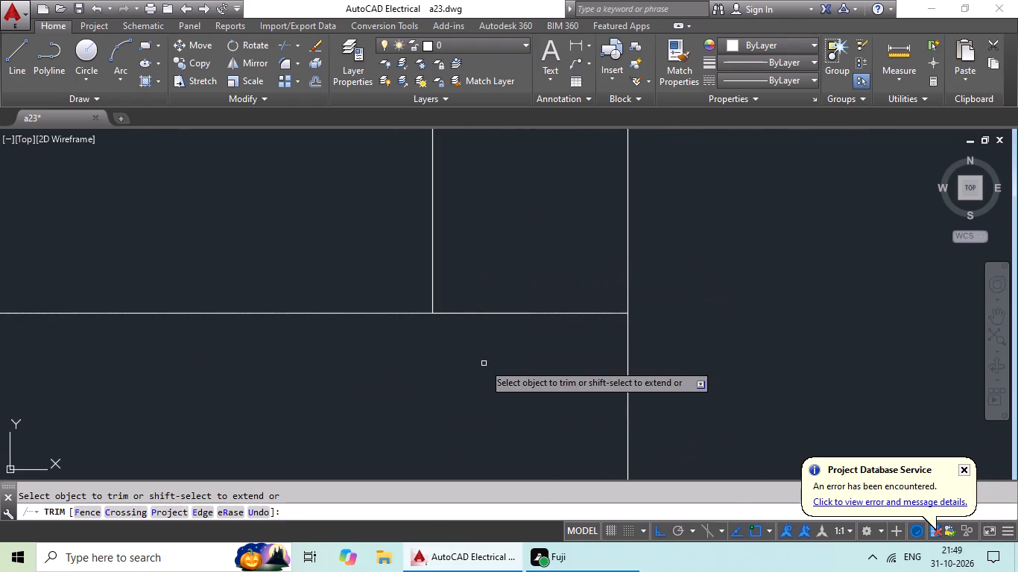
left_click_drag(536, 264, 522, 330)
key("Escape")
left_click_drag(546, 269, 510, 372)
left_click(510, 371)
key("Delete")
scroll(522, 362, "down", 3)
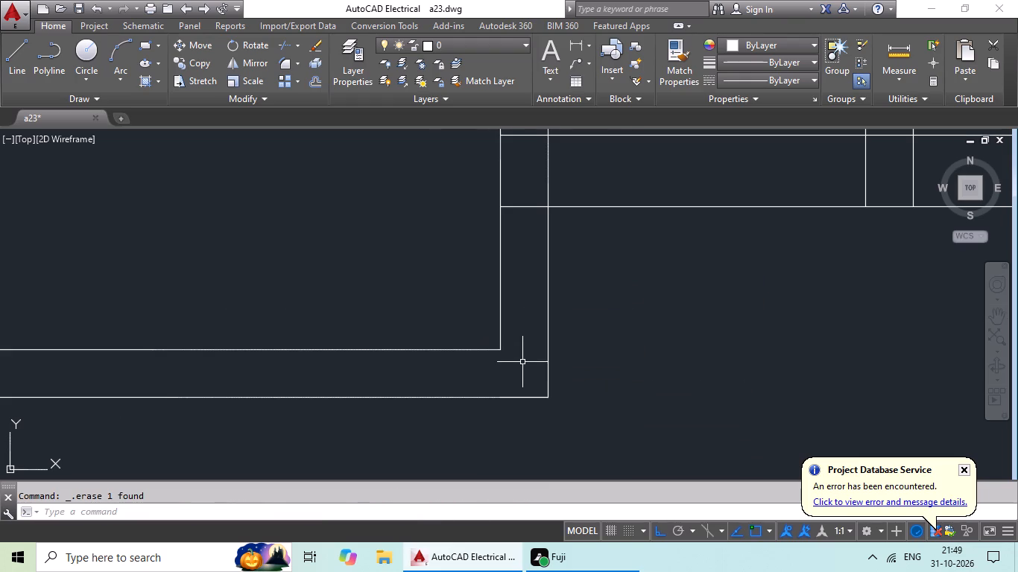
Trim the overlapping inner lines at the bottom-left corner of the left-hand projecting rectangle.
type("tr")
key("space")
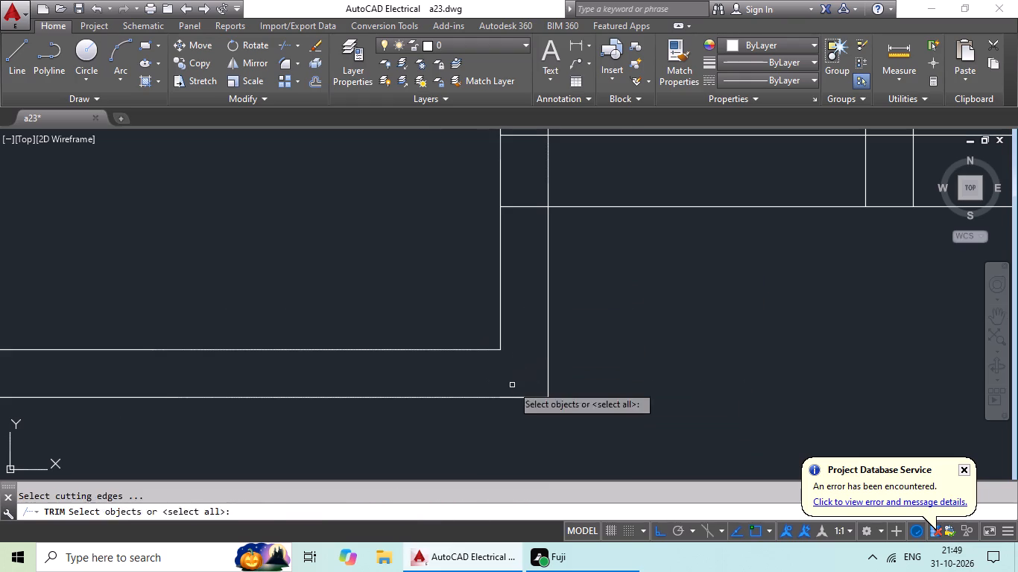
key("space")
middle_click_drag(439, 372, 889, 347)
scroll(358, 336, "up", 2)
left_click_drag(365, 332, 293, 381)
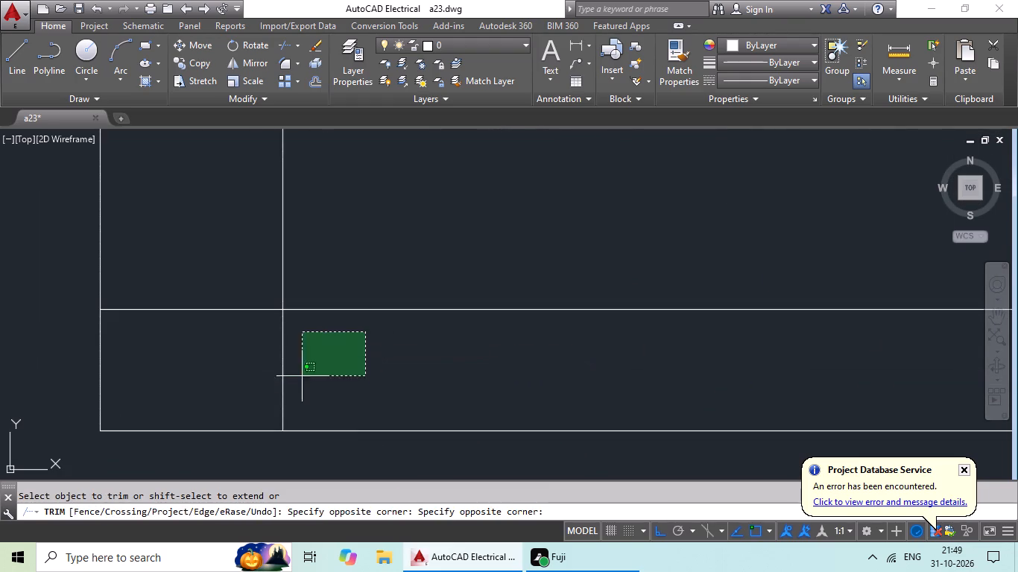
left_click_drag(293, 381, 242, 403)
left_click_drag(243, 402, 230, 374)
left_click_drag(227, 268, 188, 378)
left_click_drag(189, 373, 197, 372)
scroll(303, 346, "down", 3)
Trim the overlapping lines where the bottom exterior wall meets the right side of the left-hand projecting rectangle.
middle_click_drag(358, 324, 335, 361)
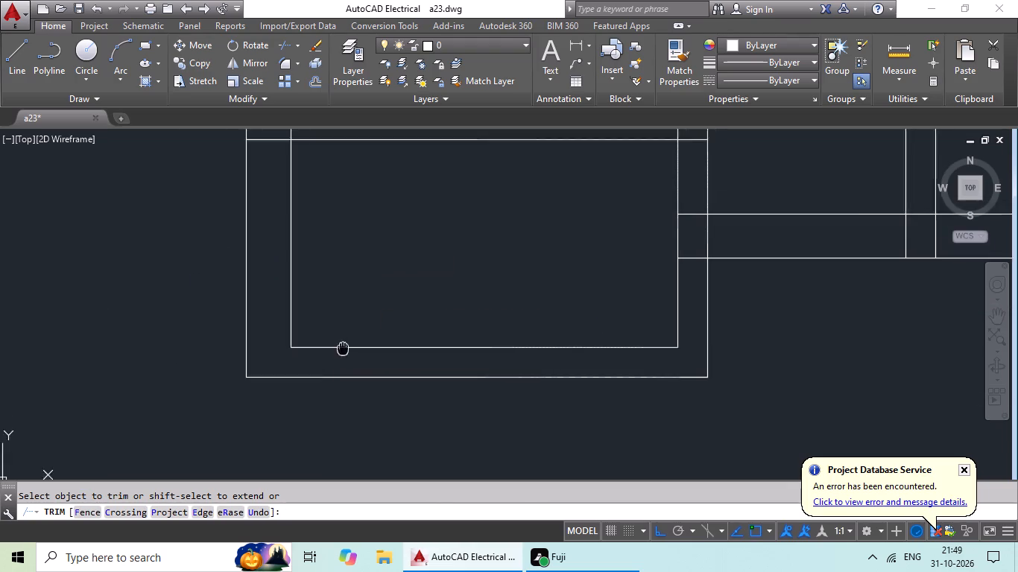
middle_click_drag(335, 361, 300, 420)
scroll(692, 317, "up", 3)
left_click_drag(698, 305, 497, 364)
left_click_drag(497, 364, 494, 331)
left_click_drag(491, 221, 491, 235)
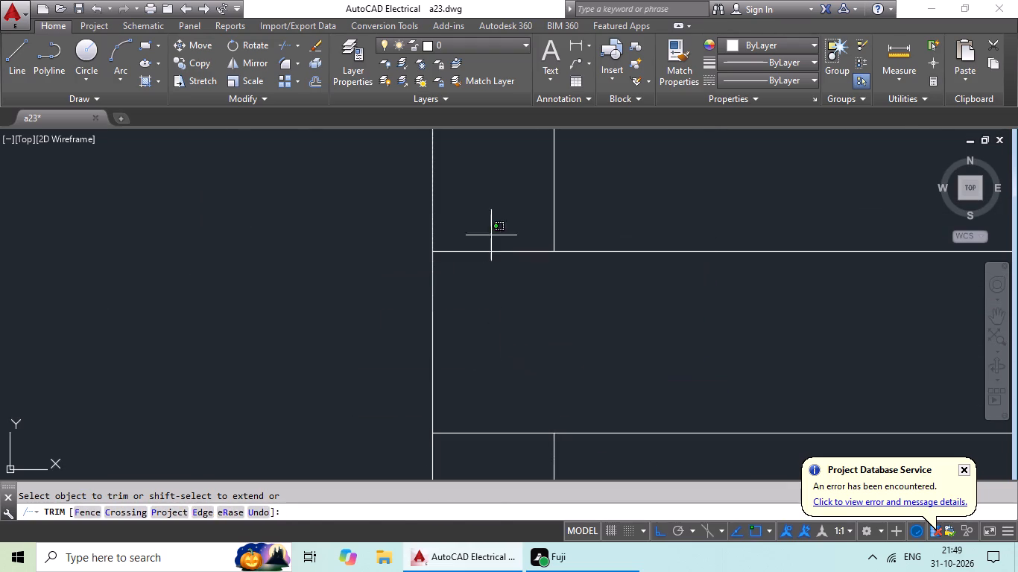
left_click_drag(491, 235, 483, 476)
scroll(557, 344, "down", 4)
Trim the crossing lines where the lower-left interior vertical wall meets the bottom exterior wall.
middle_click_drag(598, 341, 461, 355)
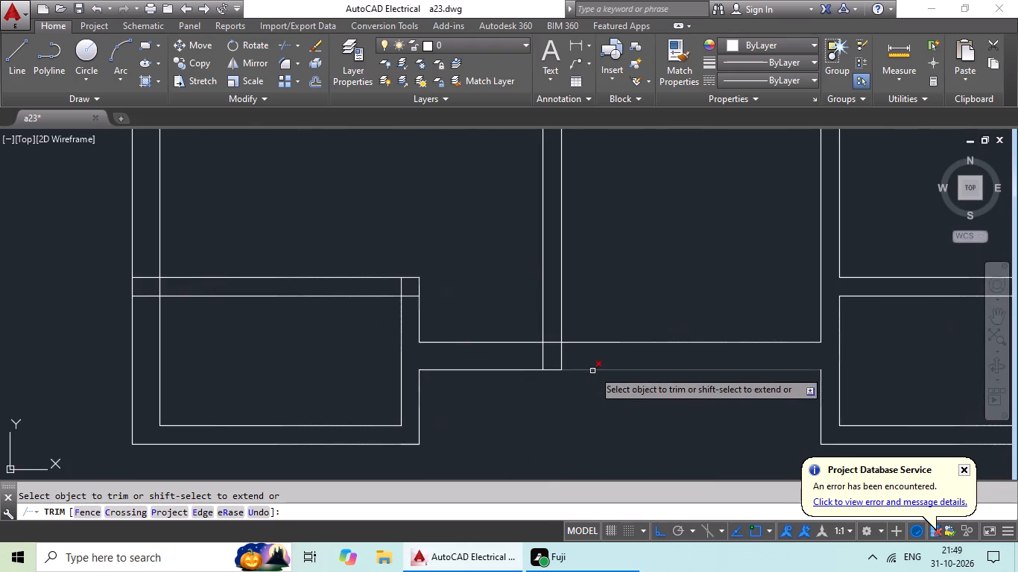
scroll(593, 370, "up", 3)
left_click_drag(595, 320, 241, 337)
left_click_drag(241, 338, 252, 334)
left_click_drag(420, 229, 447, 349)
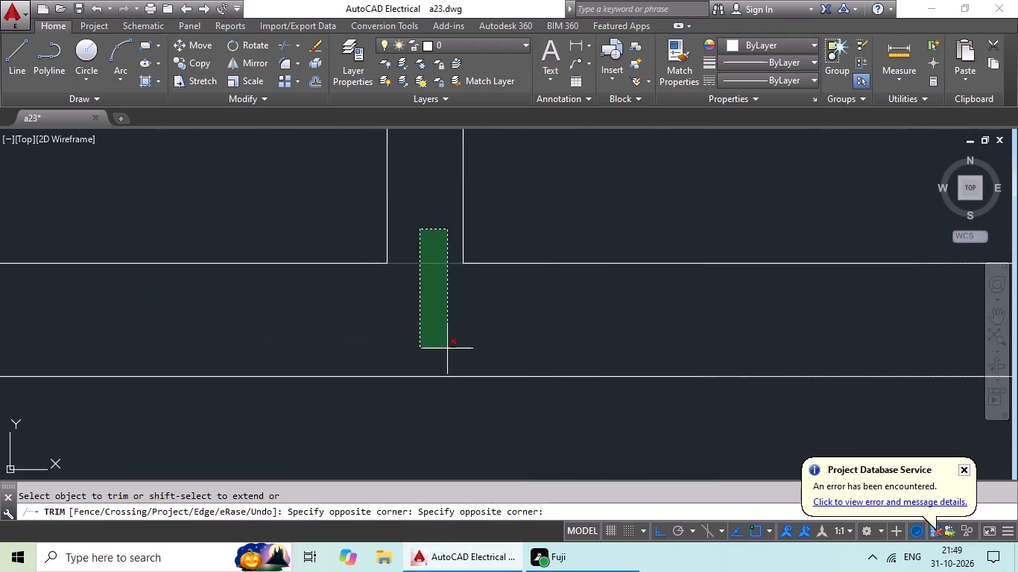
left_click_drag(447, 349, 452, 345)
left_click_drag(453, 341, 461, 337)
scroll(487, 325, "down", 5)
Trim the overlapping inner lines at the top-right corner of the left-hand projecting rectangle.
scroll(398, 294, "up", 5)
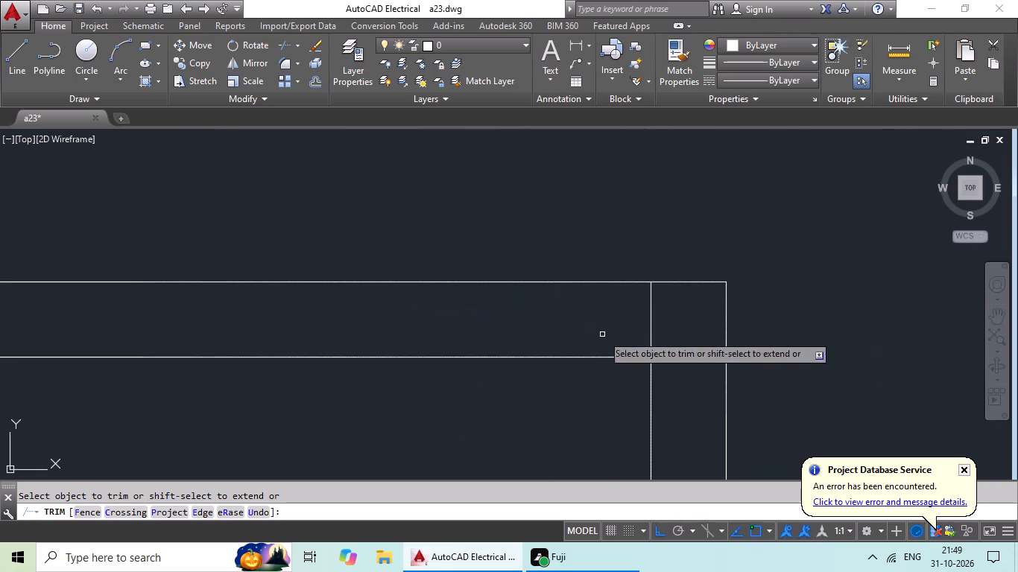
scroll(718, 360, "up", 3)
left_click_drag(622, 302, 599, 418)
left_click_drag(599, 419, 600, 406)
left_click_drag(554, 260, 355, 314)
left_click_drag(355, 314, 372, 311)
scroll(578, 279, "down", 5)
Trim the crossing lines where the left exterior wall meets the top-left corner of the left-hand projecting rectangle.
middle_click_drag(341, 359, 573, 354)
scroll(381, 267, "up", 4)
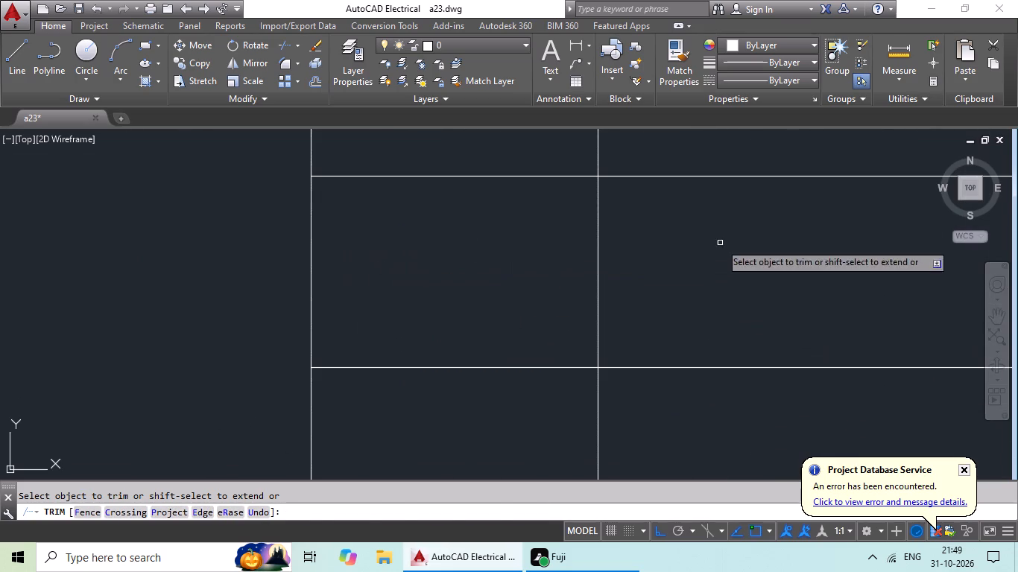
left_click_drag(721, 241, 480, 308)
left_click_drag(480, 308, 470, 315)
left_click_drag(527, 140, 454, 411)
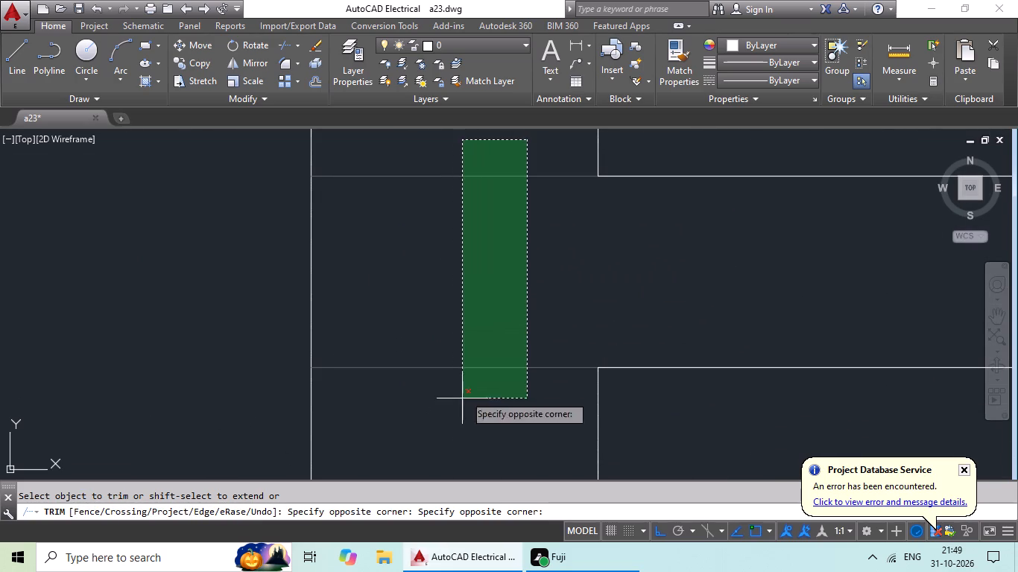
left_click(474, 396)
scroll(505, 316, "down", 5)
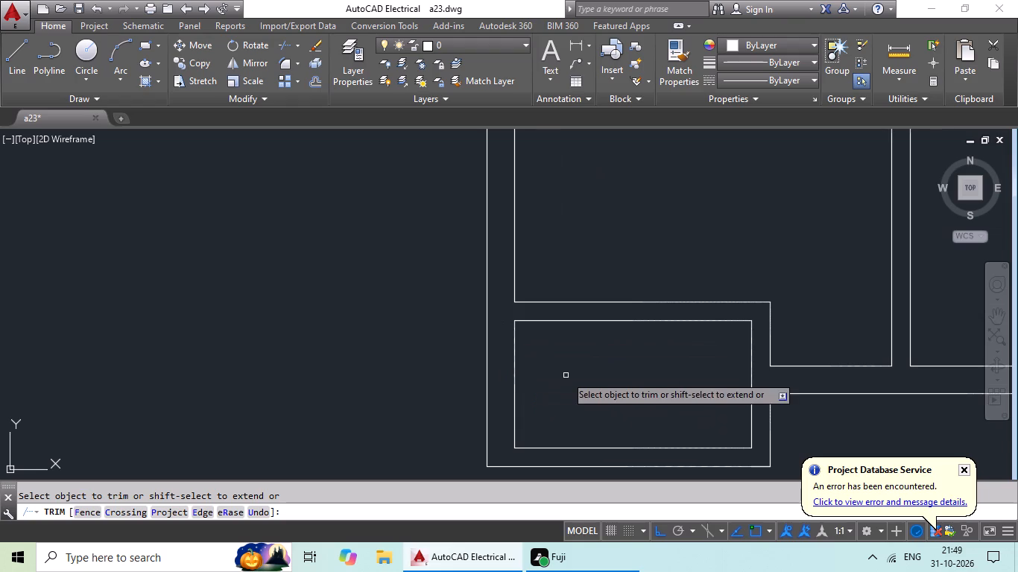
Examine the lower part of the floor plan and the overall layout for remaining overlapping wall lines.
scroll(566, 375, "down", 3)
middle_click_drag(604, 372, 531, 418)
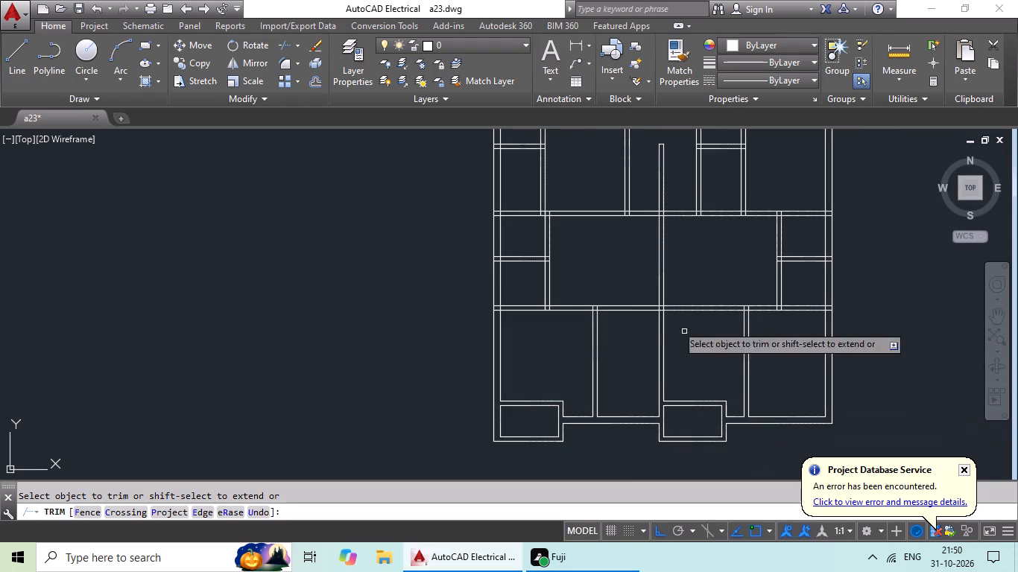
scroll(583, 489, "up", 2)
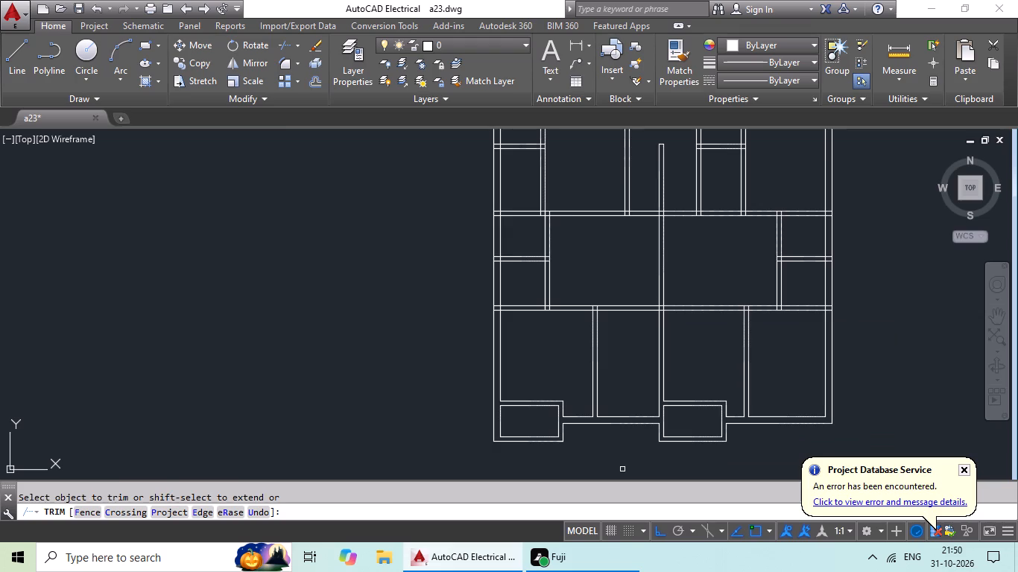
scroll(583, 487, "up", 3)
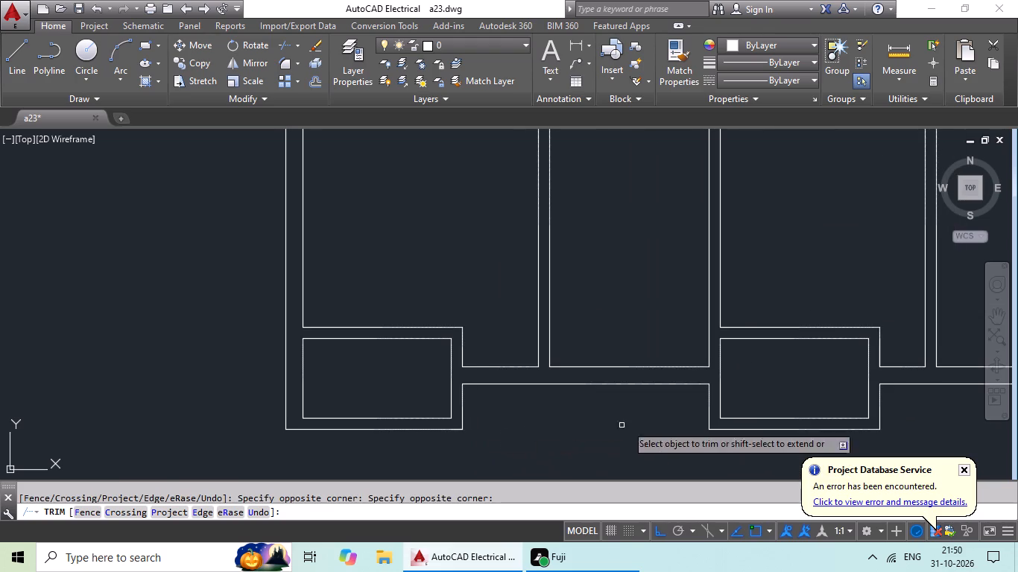
scroll(716, 407, "down", 2)
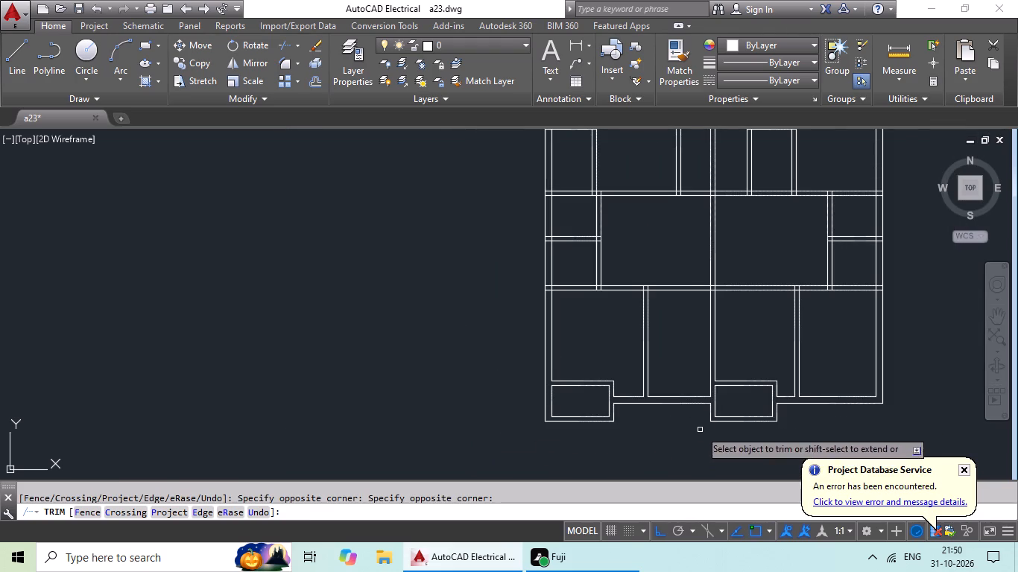
middle_click_drag(695, 425, 569, 380)
scroll(576, 378, "down", 1)
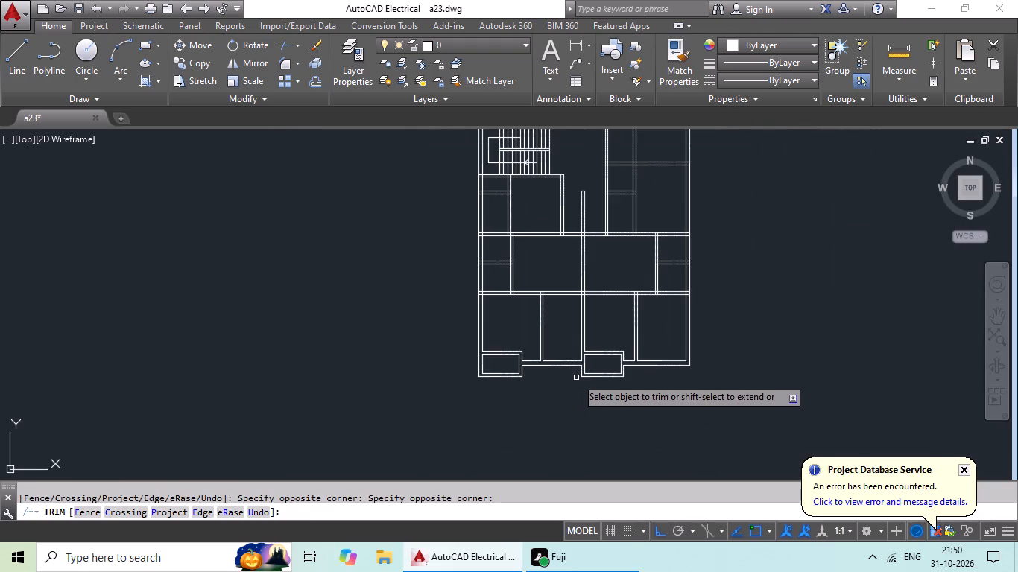
scroll(639, 342, "down", 1)
middle_click_drag(639, 341, 598, 430)
middle_click_drag(612, 410, 613, 371)
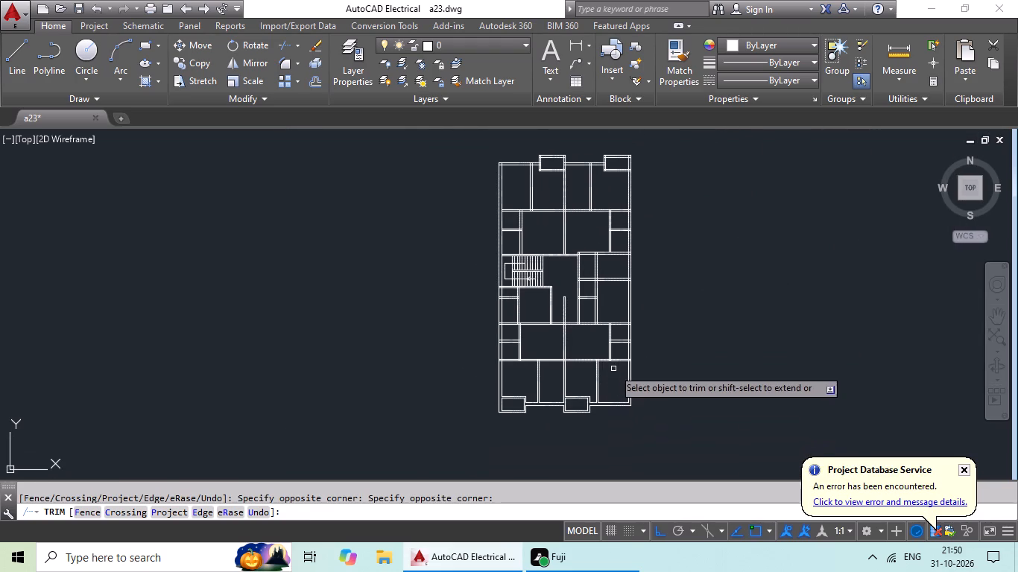
scroll(519, 391, "up", 2)
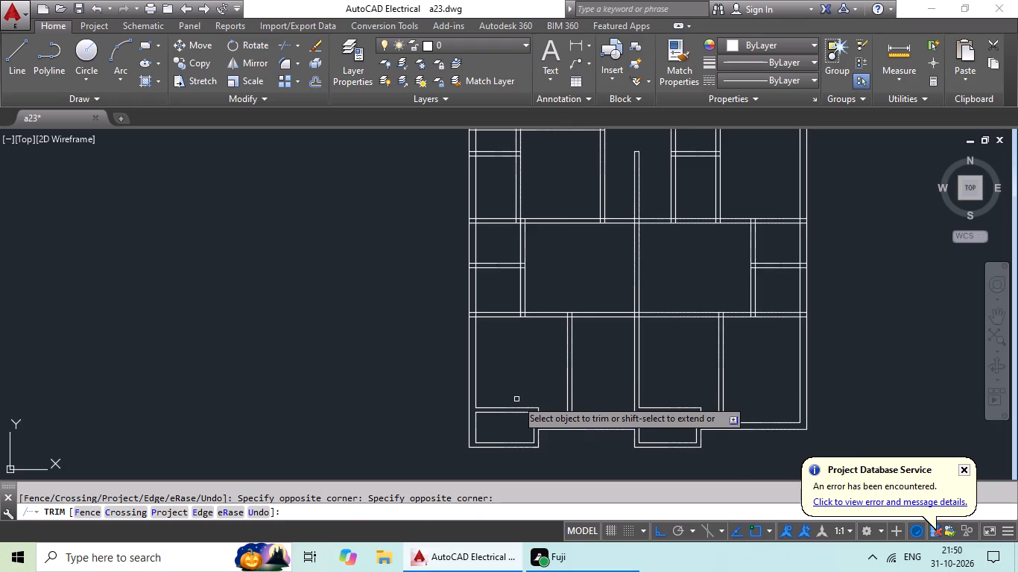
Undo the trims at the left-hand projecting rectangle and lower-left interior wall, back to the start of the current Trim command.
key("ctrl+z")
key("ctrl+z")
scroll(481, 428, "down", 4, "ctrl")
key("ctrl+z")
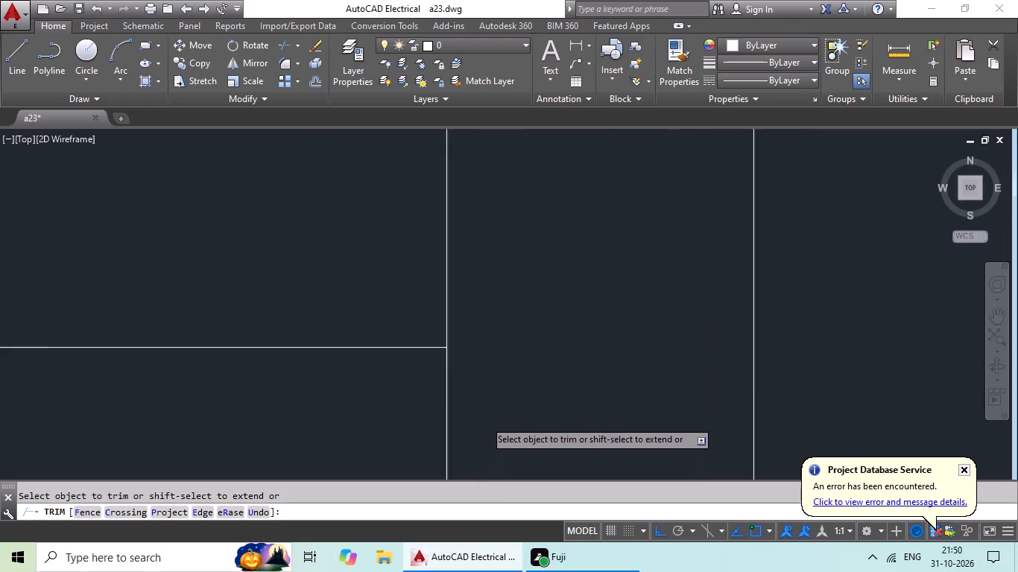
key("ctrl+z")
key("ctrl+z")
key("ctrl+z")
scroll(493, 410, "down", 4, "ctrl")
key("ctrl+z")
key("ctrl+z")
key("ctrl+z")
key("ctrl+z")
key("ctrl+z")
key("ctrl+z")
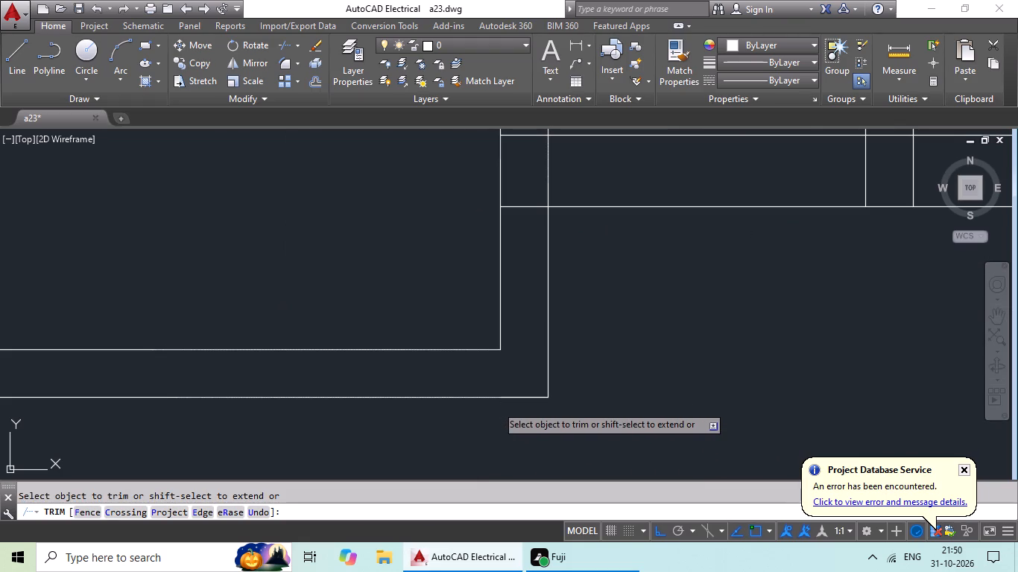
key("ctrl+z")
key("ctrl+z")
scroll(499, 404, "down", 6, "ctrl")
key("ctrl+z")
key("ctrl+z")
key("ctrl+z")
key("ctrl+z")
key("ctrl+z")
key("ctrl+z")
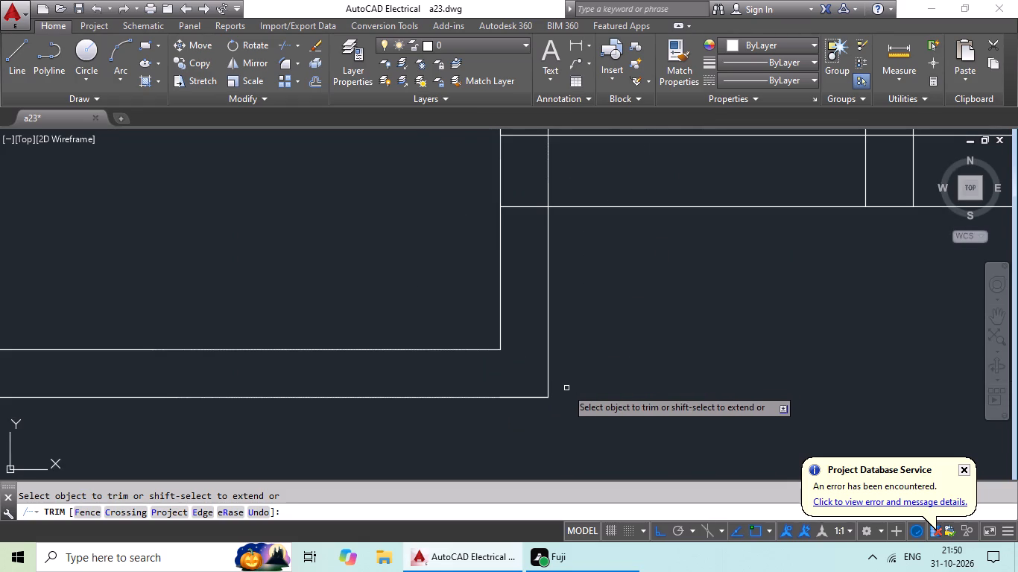
Cancel the active Trim command and undo the earlier trims made around the projecting rectangles.
key("ctrl+z")
key("ctrl+z")
scroll(601, 373, "down", 4, "ctrl")
key("ctrl+z")
key("ctrl+z")
key("ctrl+z")
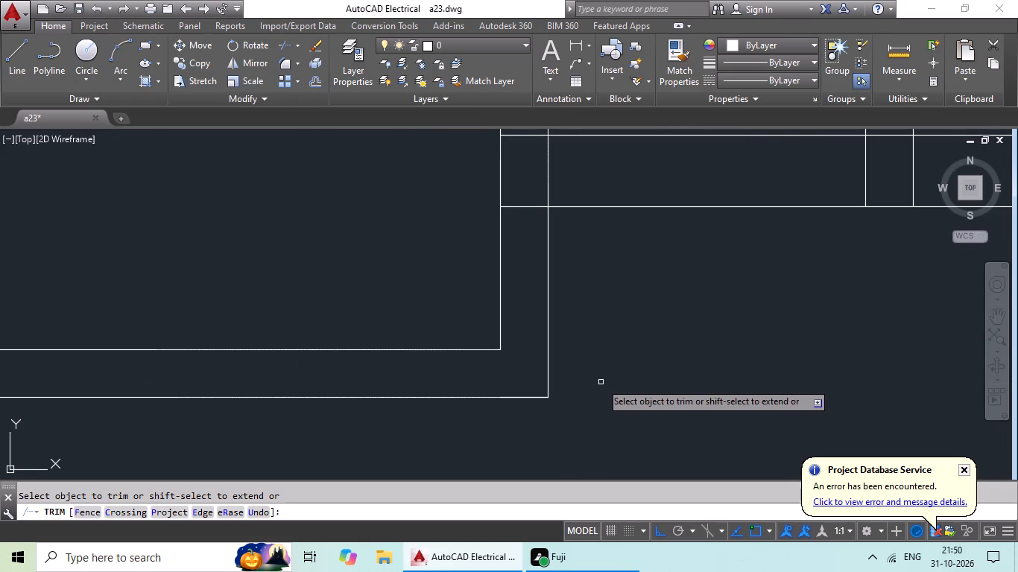
key("Escape")
key("ctrl+z")
key("ctrl+z")
key("ctrl+z")
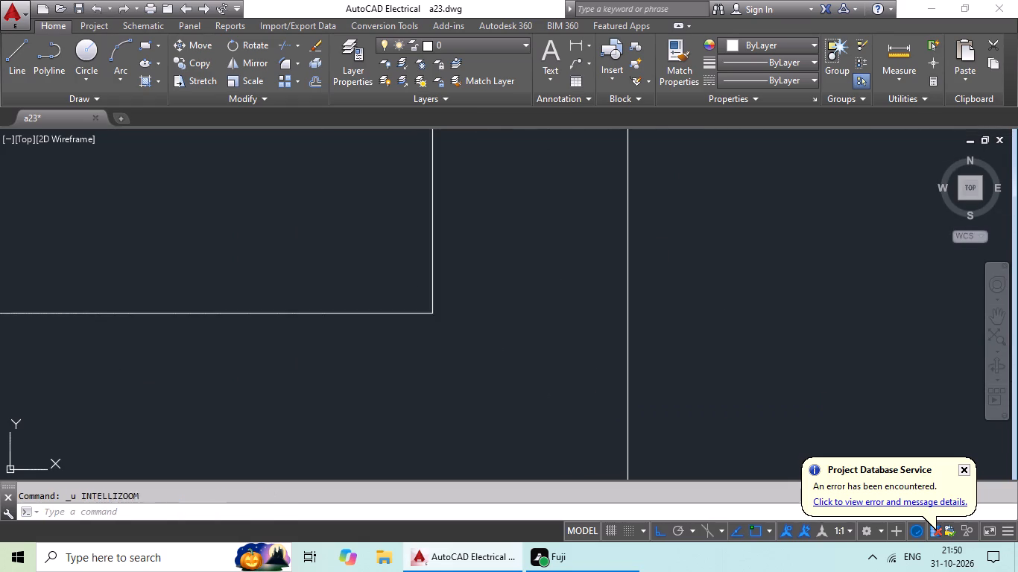
key("ctrl+z")
key("ctrl+z")
key("ctrl+z")
key("ctrl+z")
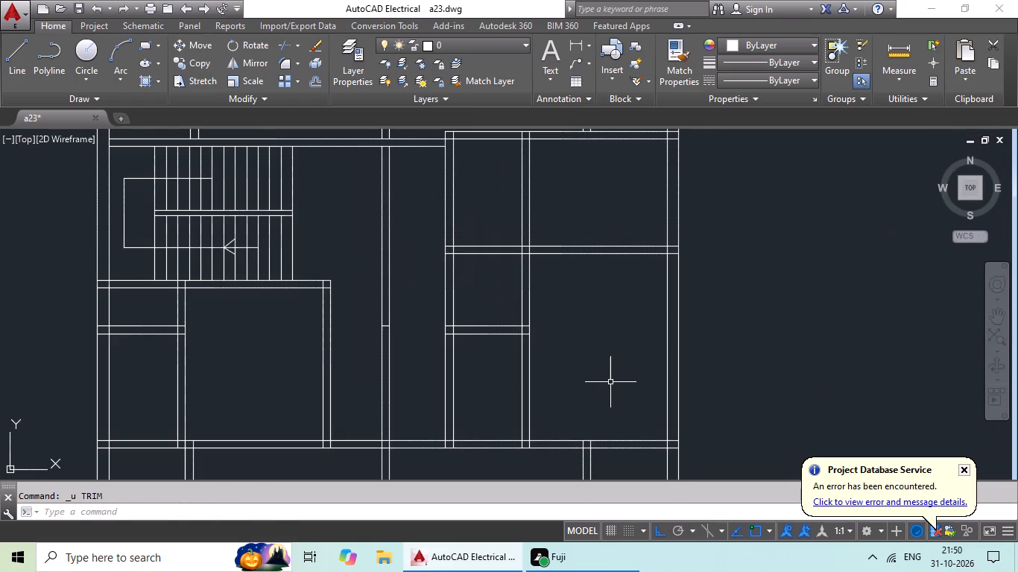
Trim the left exterior wall's inner line where it runs through the lower-left projecting rectangle and its top wall.
middle_click_drag(611, 381, 629, 319)
scroll(634, 282, "down", 1)
middle_click_drag(557, 375, 579, 247)
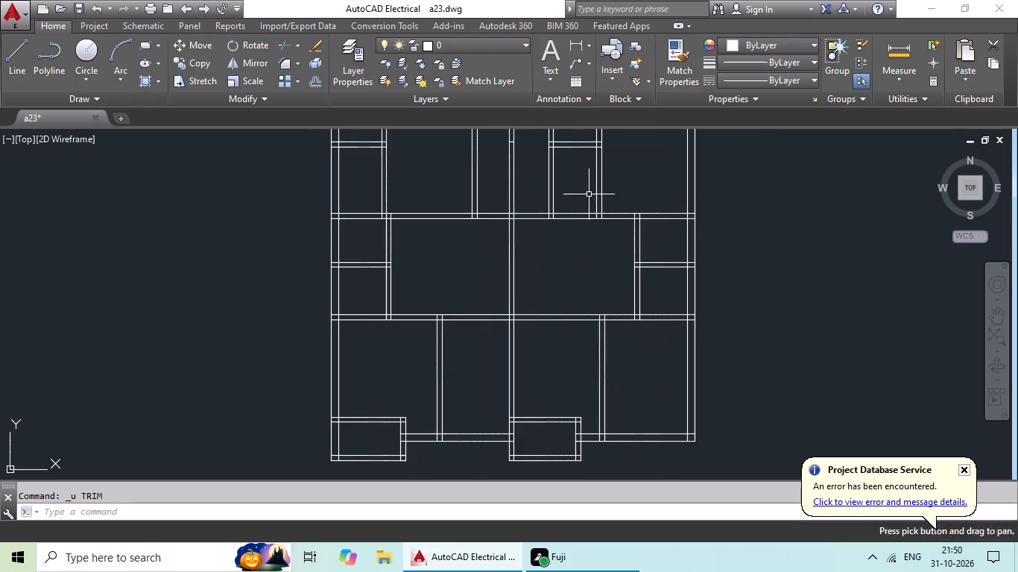
middle_click_drag(578, 289, 604, 208)
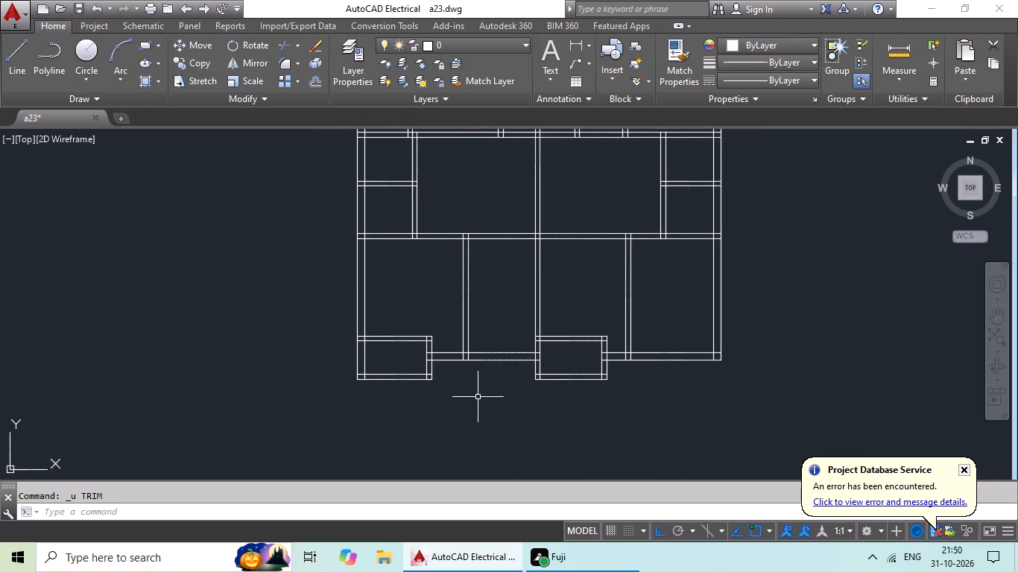
key("Escape")
key("Escape")
key("t")
key("r")
key("space")
key("space")
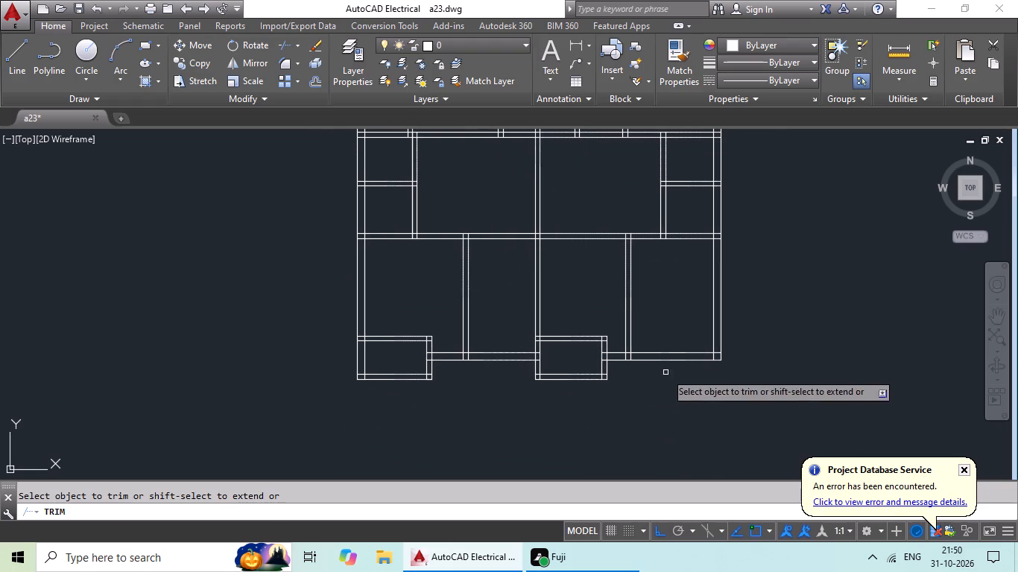
scroll(368, 349, "up", 4)
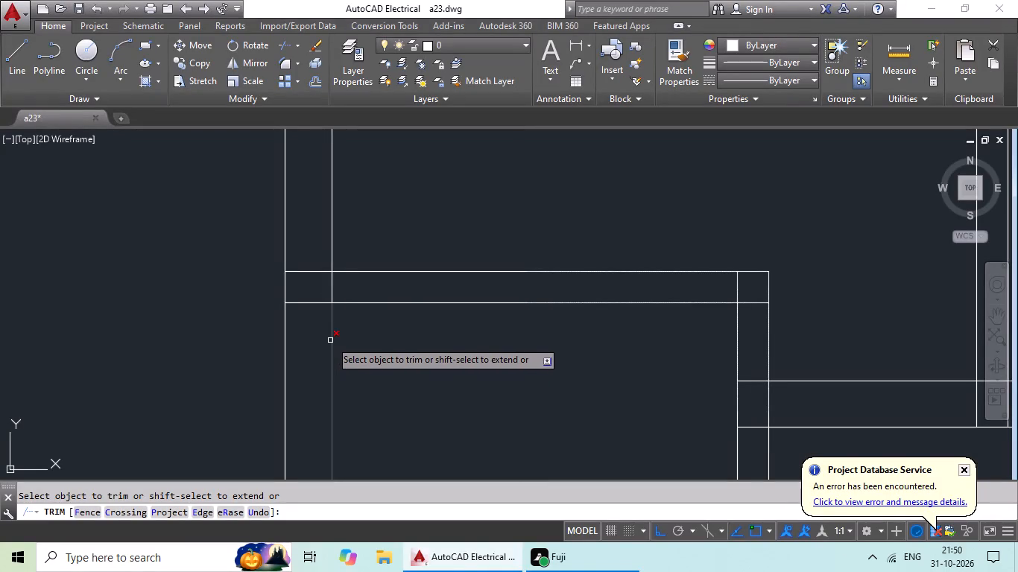
left_click(330, 340)
left_click(332, 286)
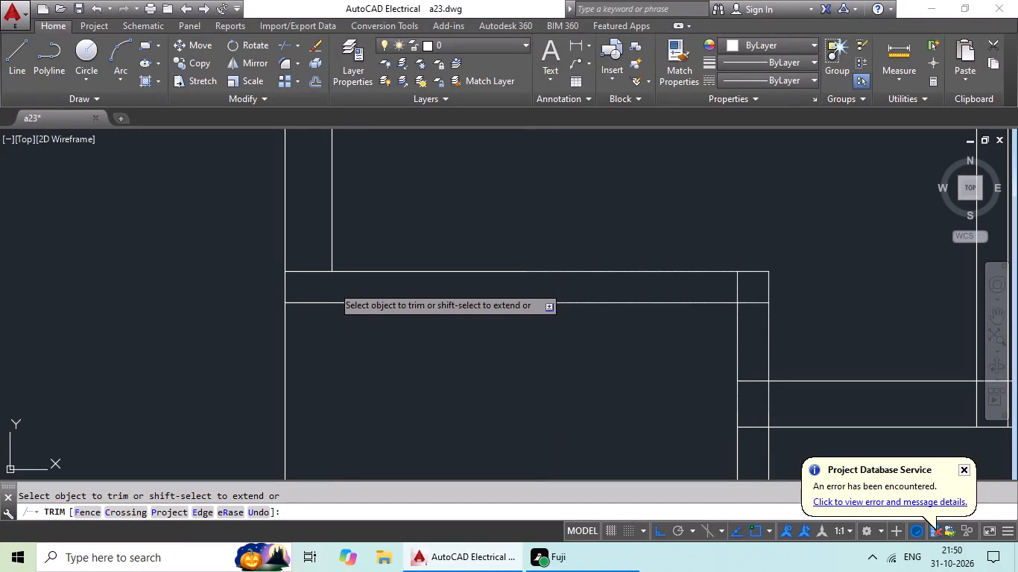
Trim the right exterior wall's inner line inside the top-right projecting rectangle and across its bottom wall.
scroll(425, 339, "down", 3)
middle_click_drag(435, 349, 337, 330)
middle_click_drag(573, 337, 436, 362)
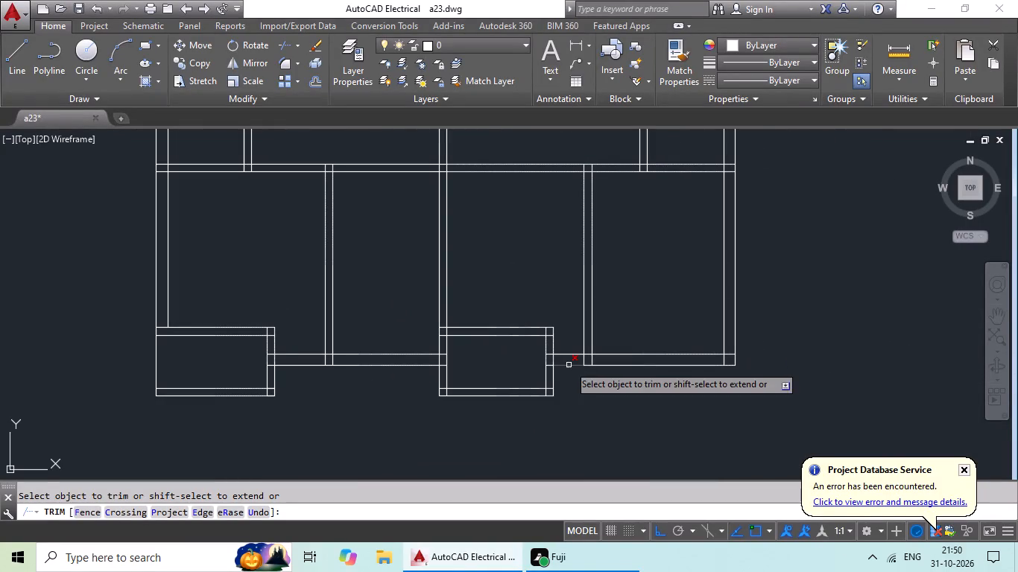
middle_click_drag(671, 284, 625, 486)
scroll(625, 293, "down", 1)
middle_click_drag(625, 280, 589, 441)
middle_click_drag(595, 285, 572, 425)
middle_click_drag(580, 295, 543, 486)
scroll(566, 287, "up", 3)
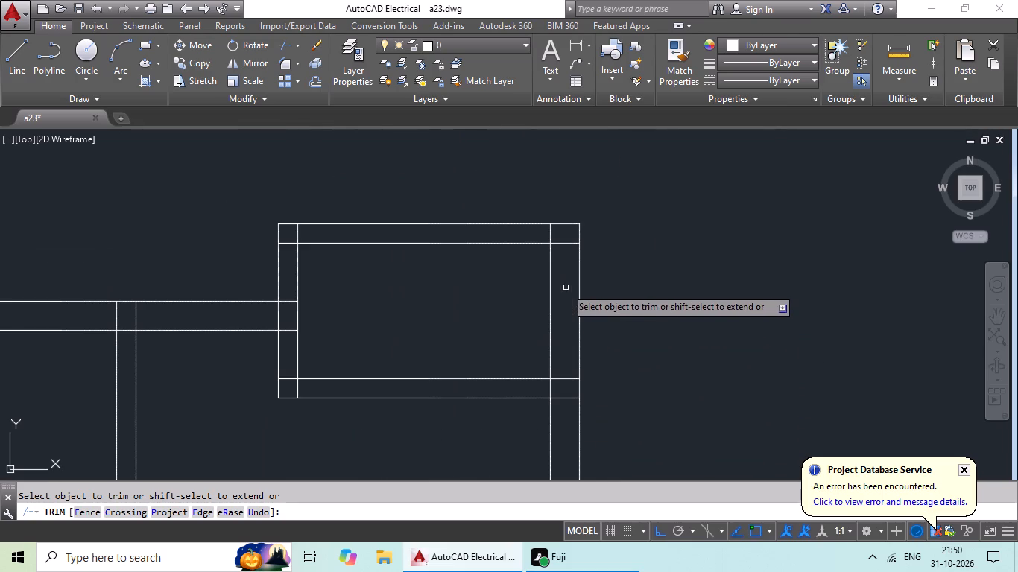
left_click_drag(551, 296, 552, 308)
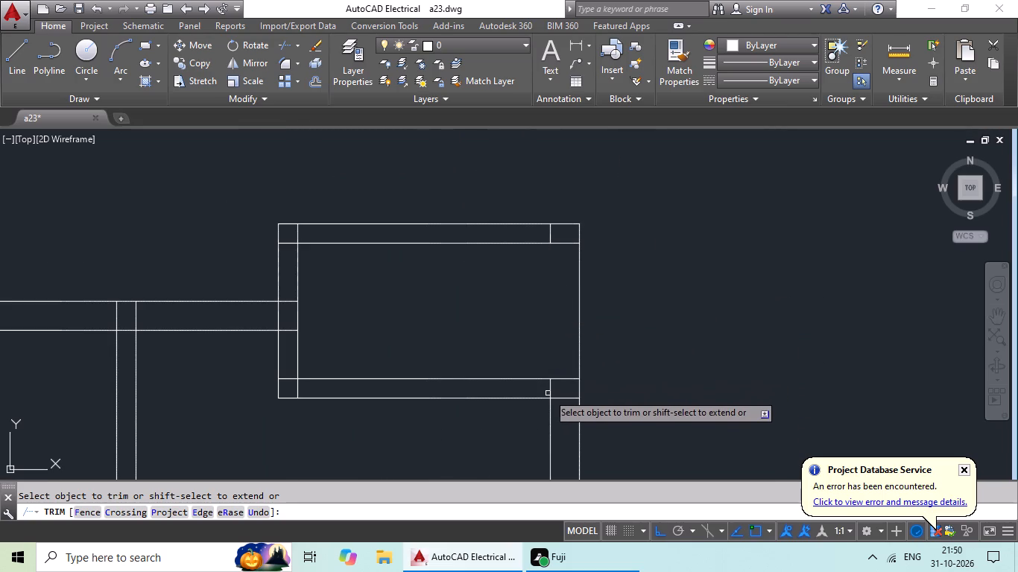
left_click_drag(551, 387, 554, 375)
Erase the leftover short vertical line in the top wall of the top-right projecting rectangle.
scroll(551, 234, "up", 4)
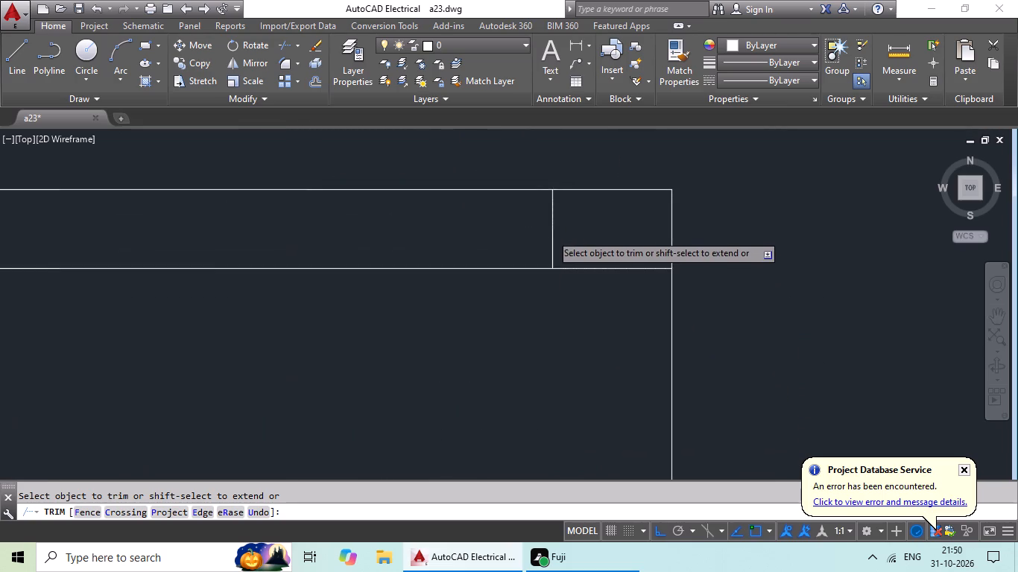
key("Escape")
left_click_drag(586, 210, 522, 253)
key("Escape")
left_click_drag(602, 211, 521, 255)
left_click(521, 255)
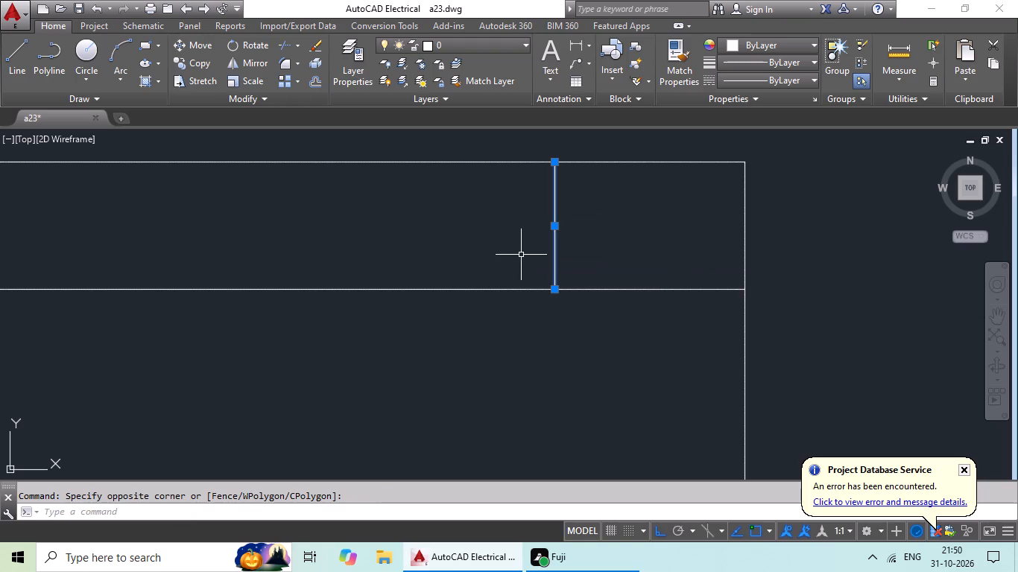
key("Delete")
key("Escape")
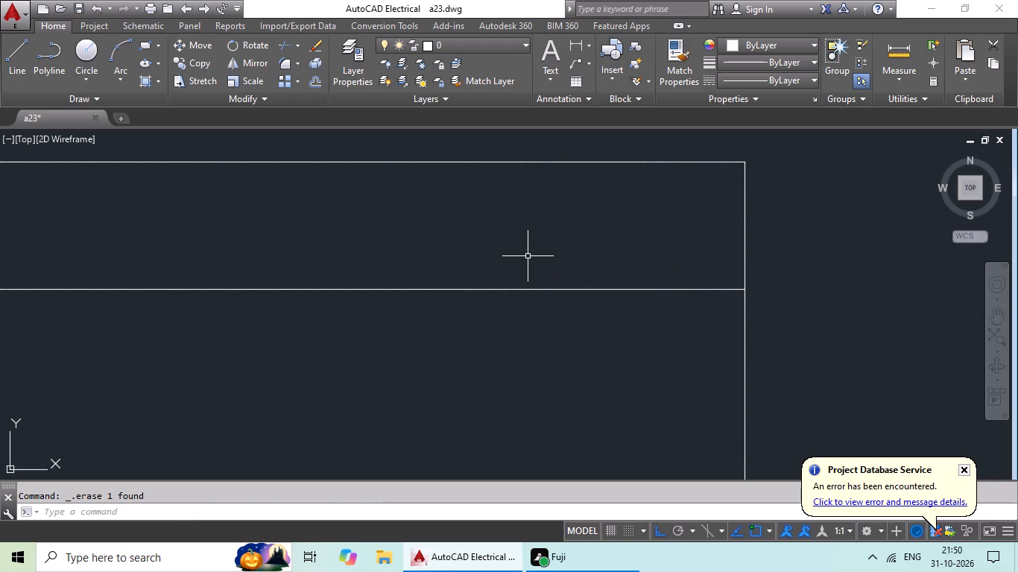
Offset the outer right-hand line of the top-right projecting rectangle 6" inward.
key("o")
key("Return")
key("6")
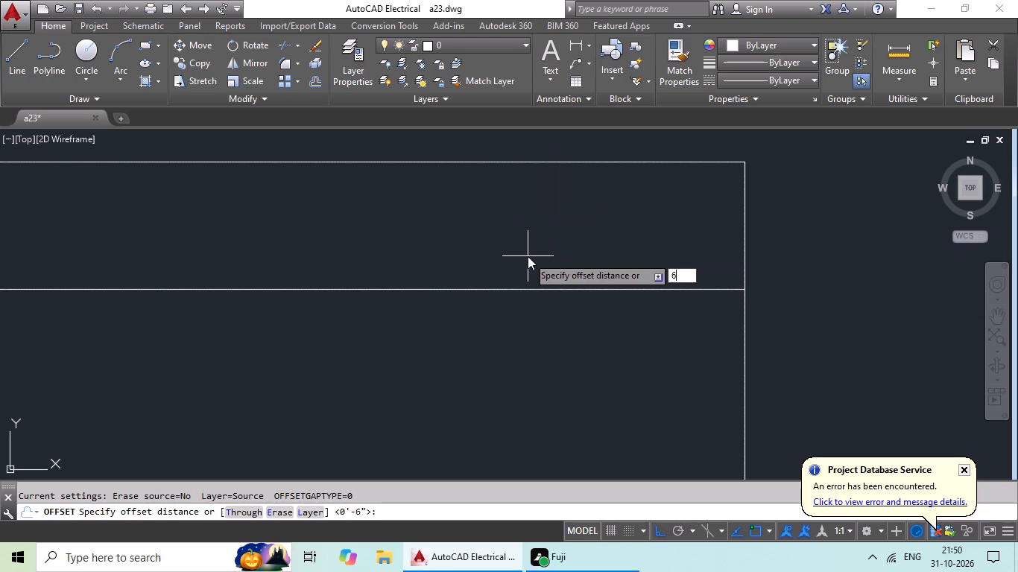
key("shift+quotedbl")
key("Return")
scroll(640, 229, "down", 2)
scroll(722, 312, "down", 2)
left_click_drag(707, 322, 695, 326)
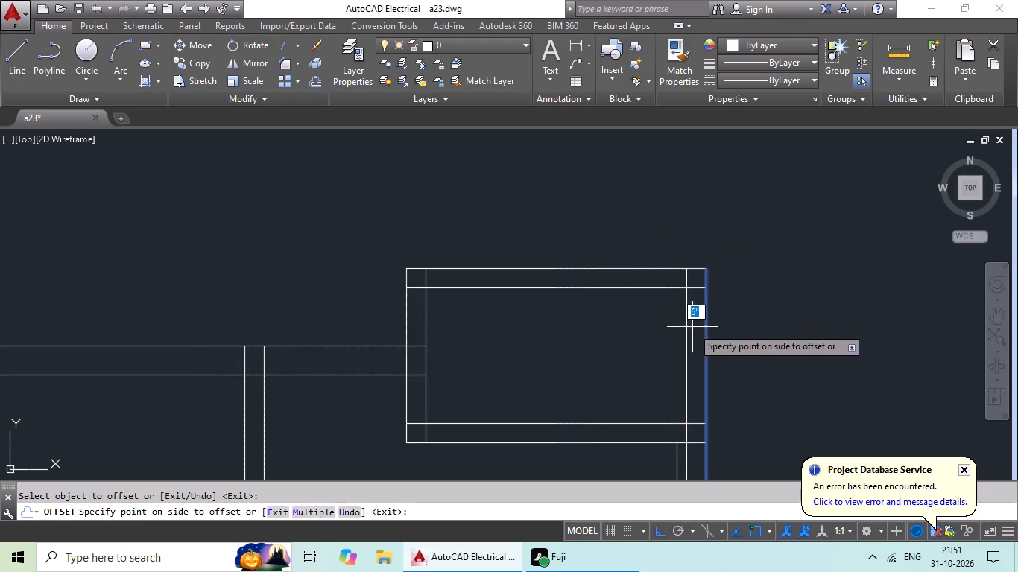
left_click(690, 328)
Offset the outer left-hand line of the lower-left projecting rectangle 6" inward.
scroll(689, 328, "down", 1)
middle_click_drag(683, 331, 683, 214)
scroll(627, 337, "down", 1)
middle_click_drag(614, 345, 622, 331)
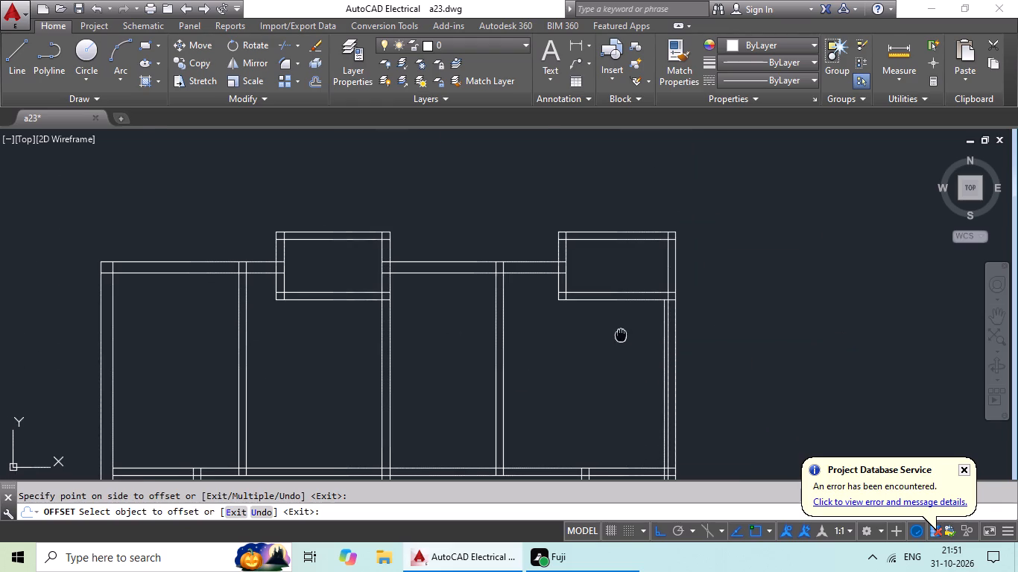
middle_click_drag(622, 331, 662, 167)
scroll(675, 244, "down", 2)
middle_click_drag(481, 379, 481, 217)
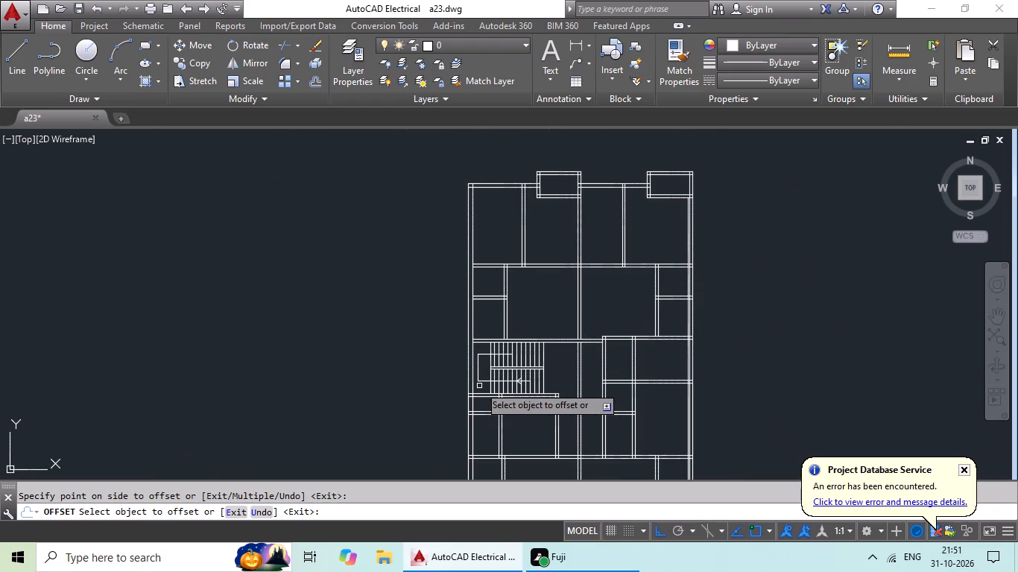
scroll(470, 439, "up", 4)
left_click(446, 431)
left_click(503, 422)
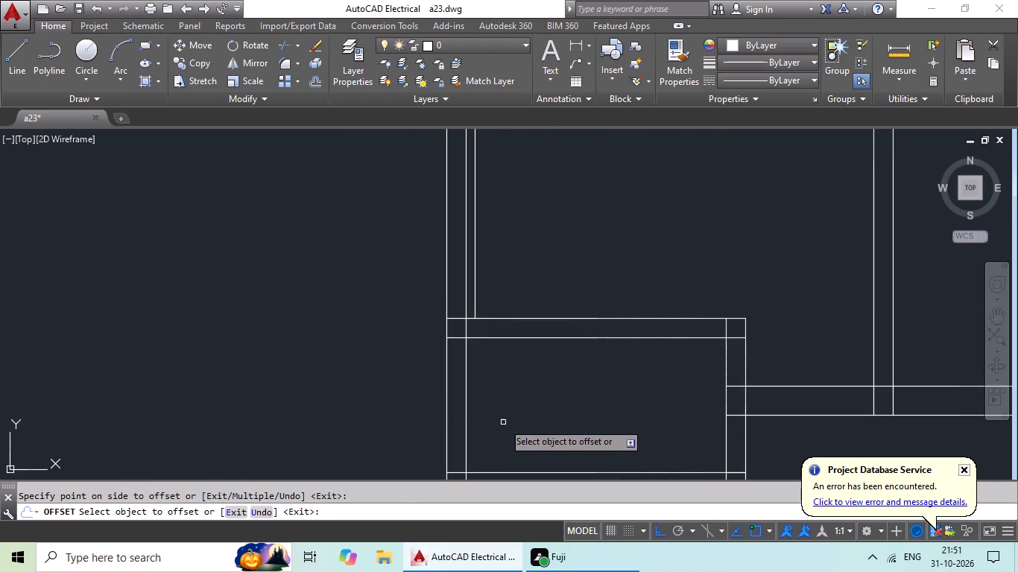
key("Escape")
key("Escape")
Trim the new offset line where it continues up the left exterior wall above the lower-left projecting rectangle.
type("tr")
key("space")
key("space")
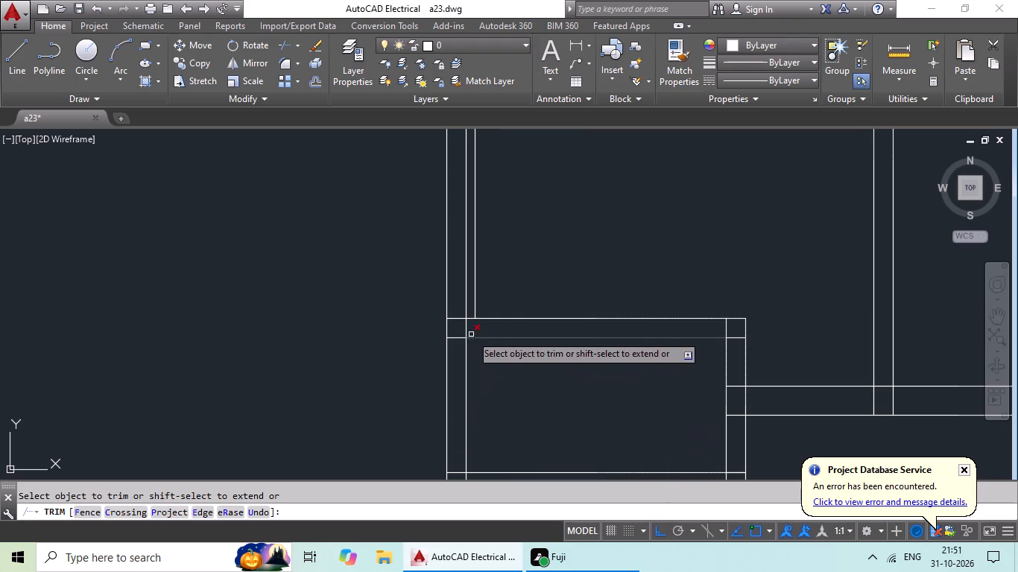
left_click(467, 290)
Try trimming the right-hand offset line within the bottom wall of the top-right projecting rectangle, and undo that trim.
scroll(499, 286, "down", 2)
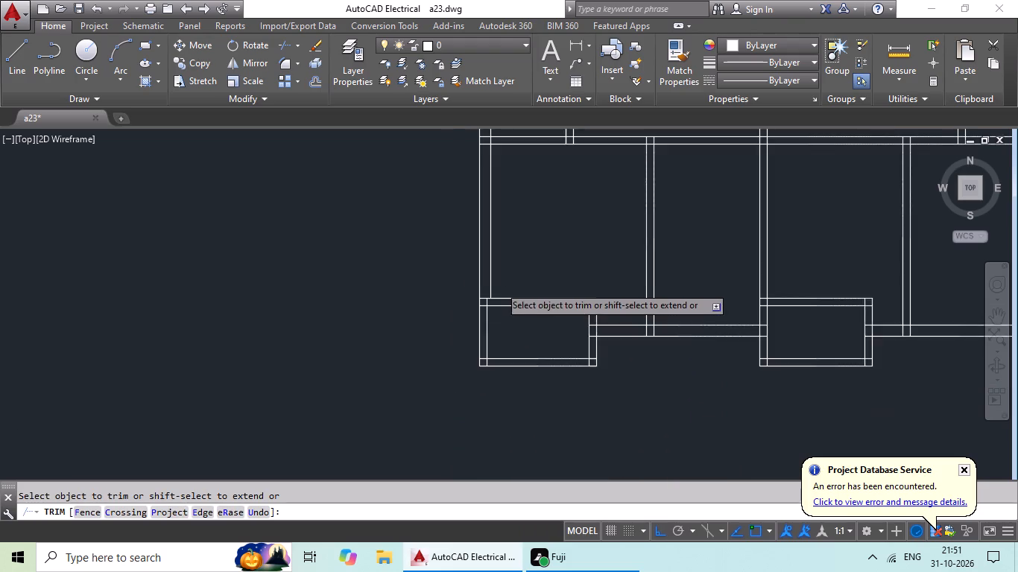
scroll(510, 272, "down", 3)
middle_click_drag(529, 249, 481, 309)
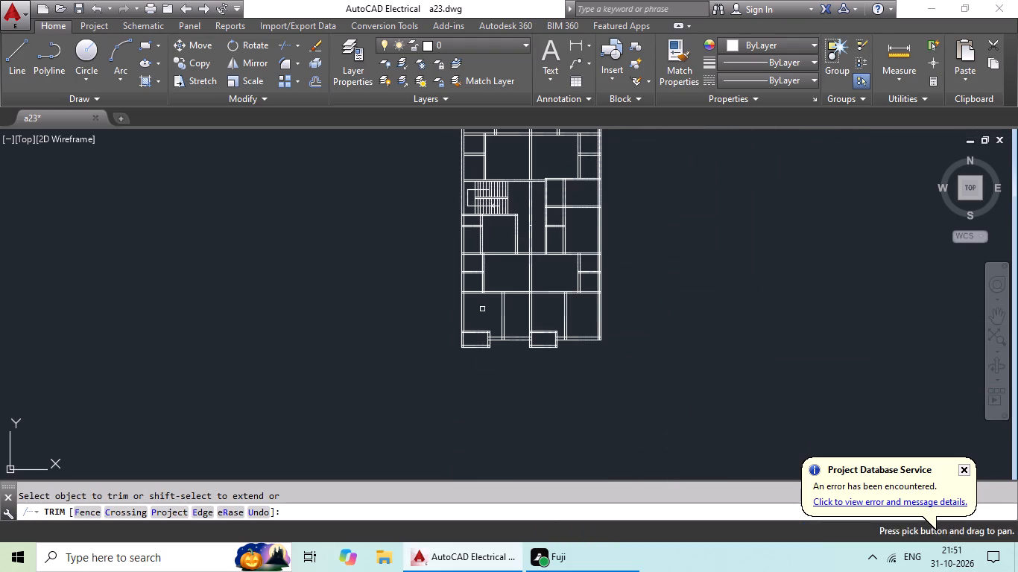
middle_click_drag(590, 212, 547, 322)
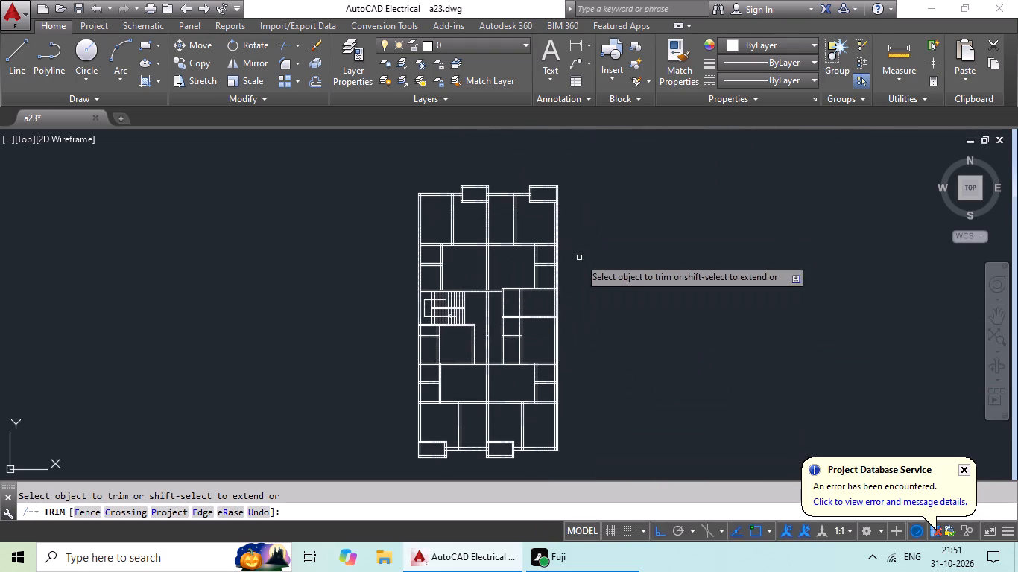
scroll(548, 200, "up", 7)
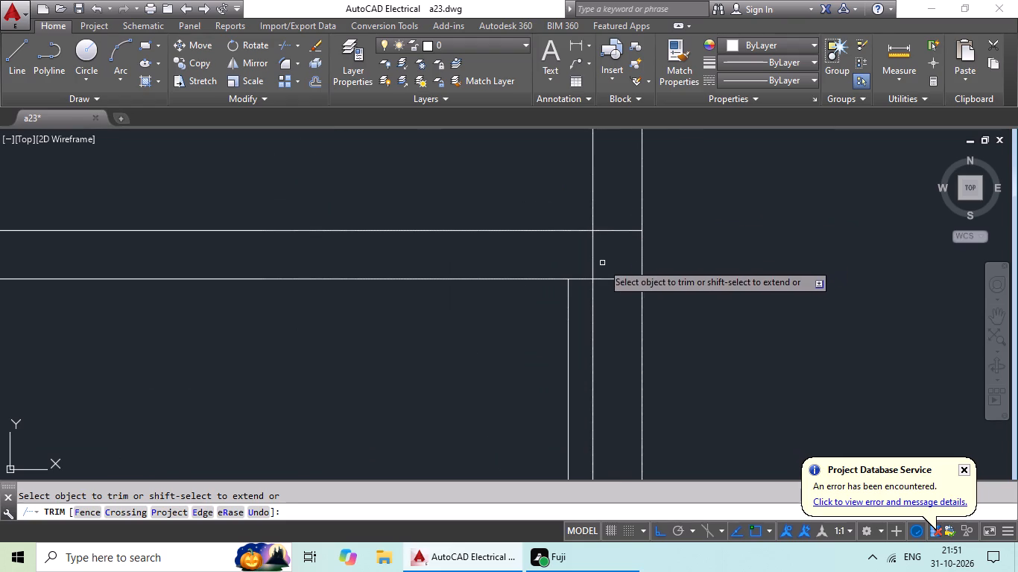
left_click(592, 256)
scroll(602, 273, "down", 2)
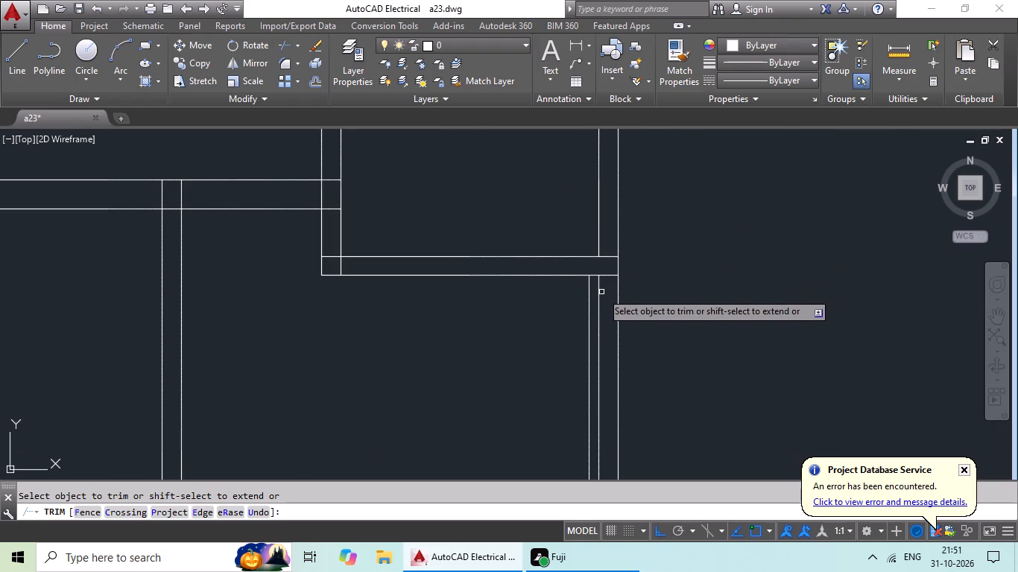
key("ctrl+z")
Trim the right-hand offset line where it continues down the right exterior wall below the top-right projecting rectangle.
scroll(622, 277, "down", 3)
middle_click_drag(627, 275, 422, 330)
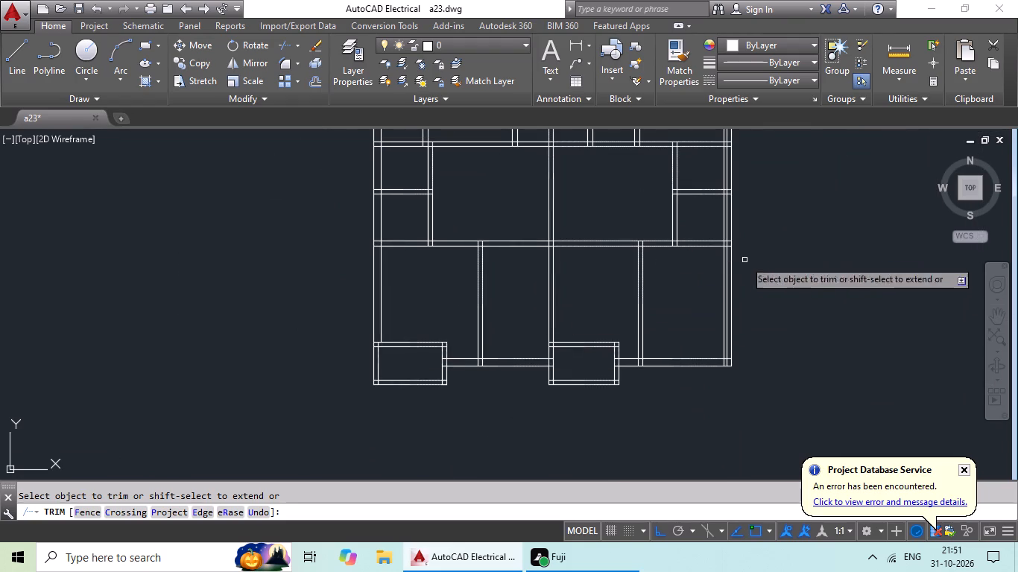
scroll(729, 322, "up", 3)
scroll(638, 177, "down", 4)
middle_click_drag(628, 190, 579, 456)
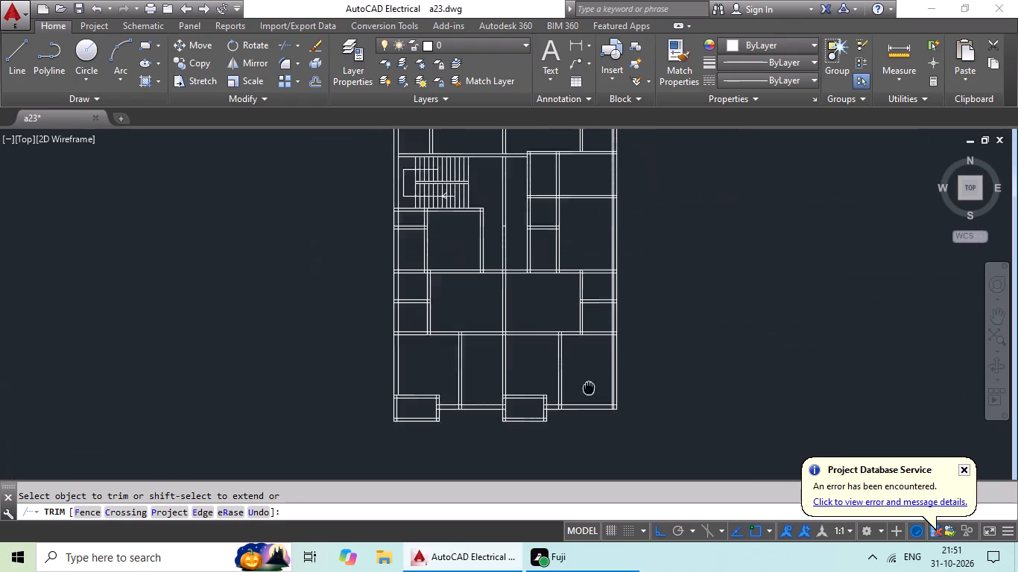
middle_click_drag(584, 205, 575, 322)
scroll(599, 233, "up", 5)
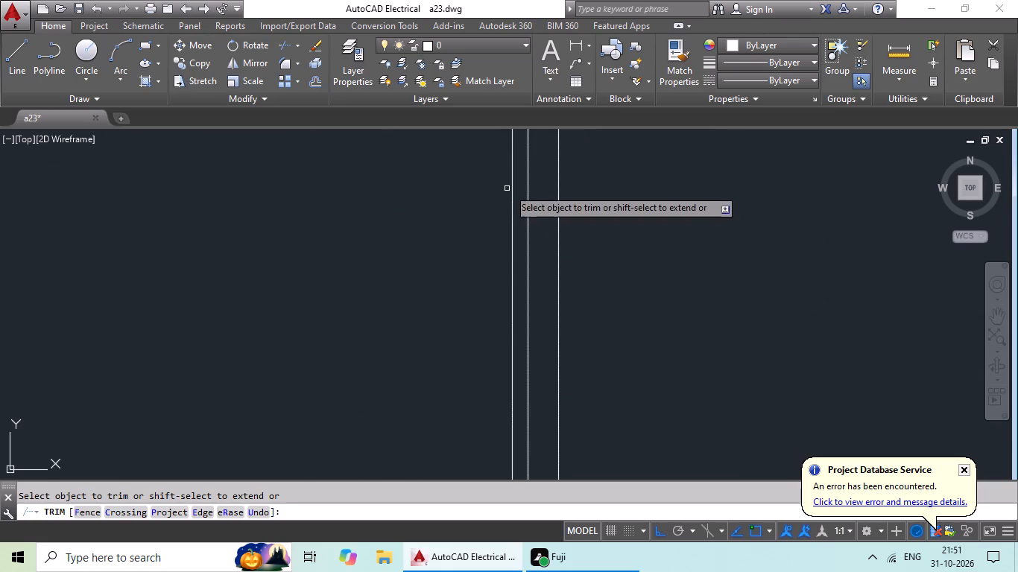
scroll(511, 191, "down", 3)
scroll(516, 162, "up", 4)
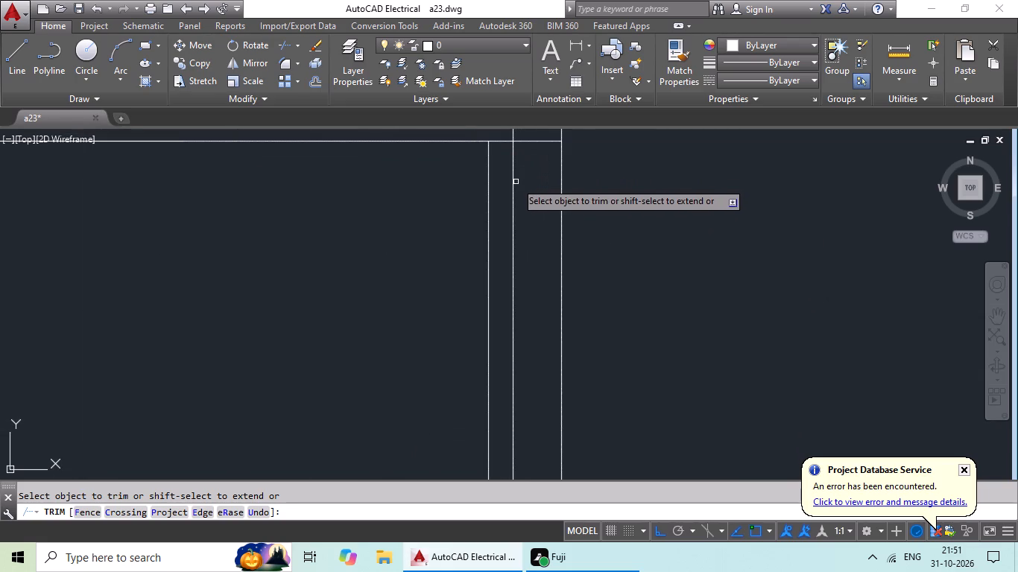
left_click(512, 187)
scroll(515, 186, "down", 7)
scroll(595, 290, "down", 1)
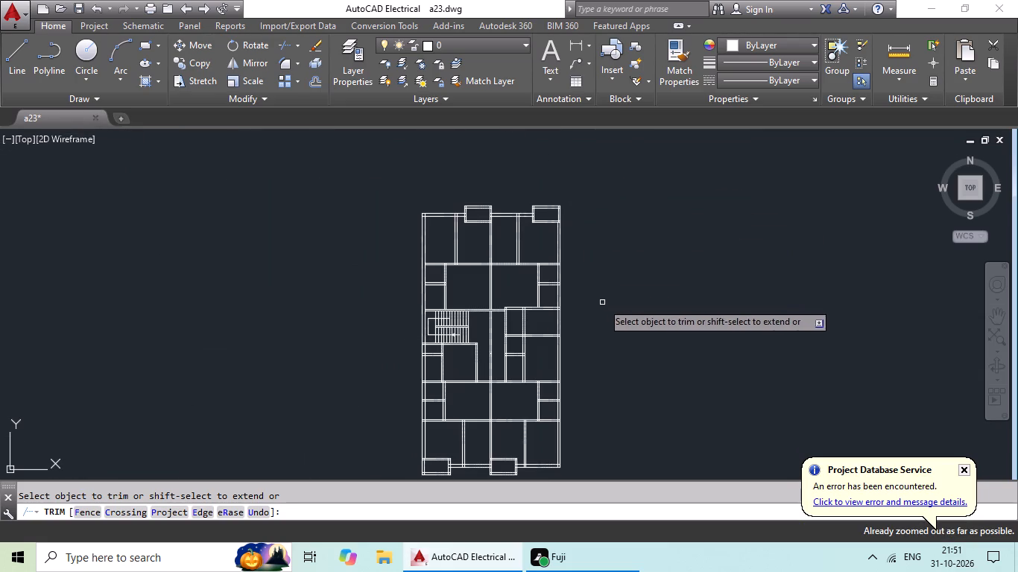
scroll(563, 216, "up", 4)
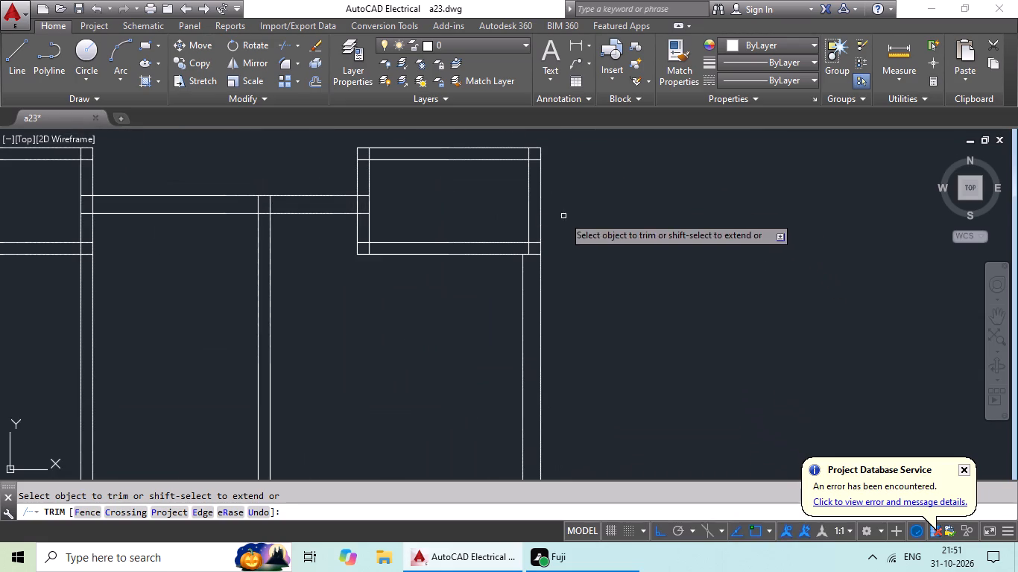
key("Escape")
scroll(561, 239, "down", 2)
middle_click_drag(577, 247, 595, 216)
key("Escape")
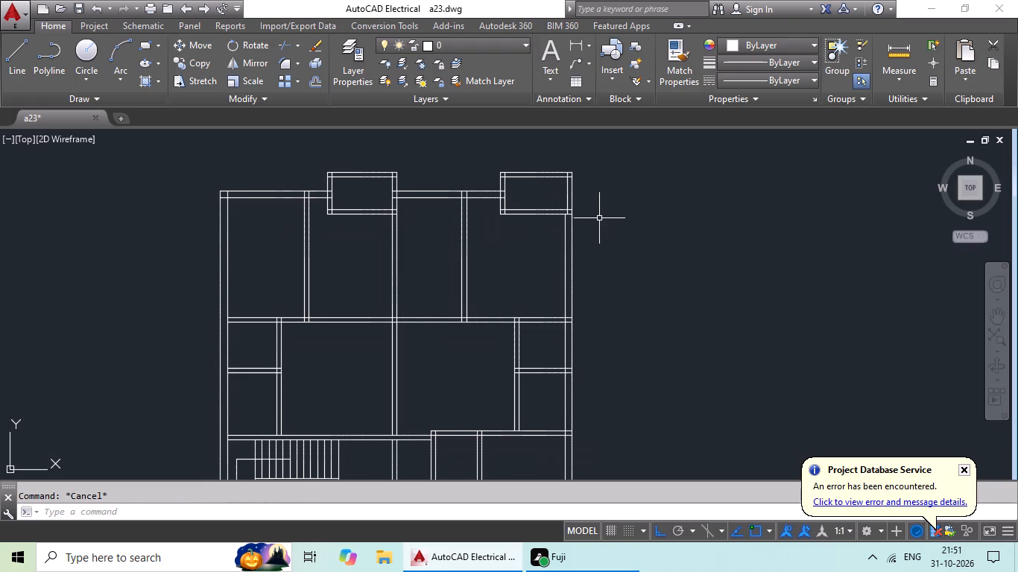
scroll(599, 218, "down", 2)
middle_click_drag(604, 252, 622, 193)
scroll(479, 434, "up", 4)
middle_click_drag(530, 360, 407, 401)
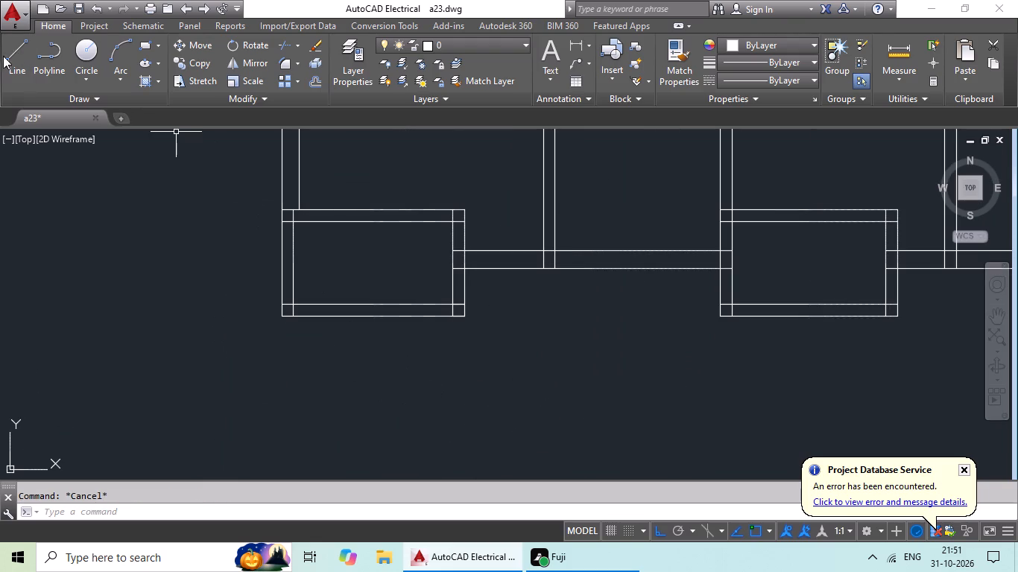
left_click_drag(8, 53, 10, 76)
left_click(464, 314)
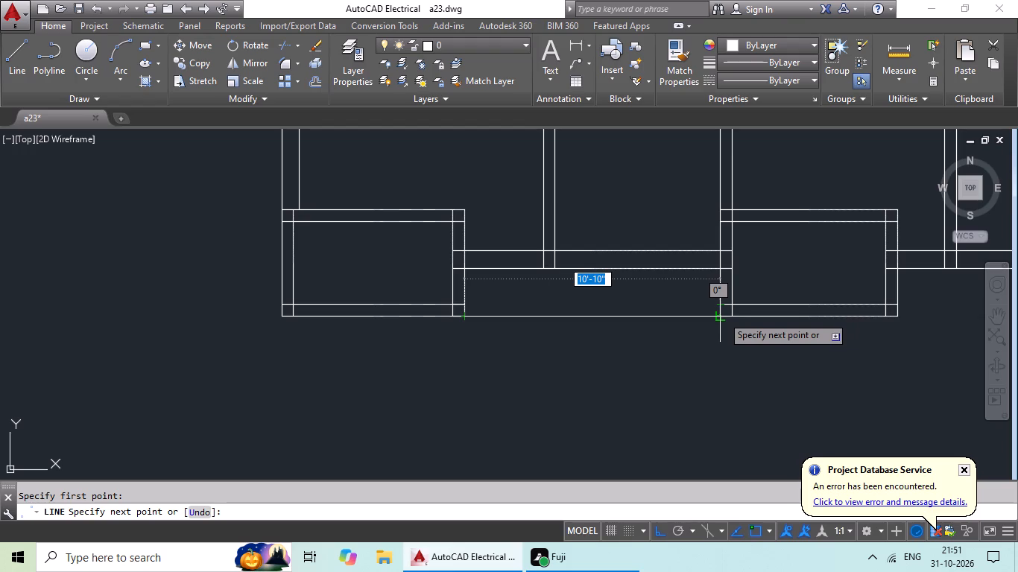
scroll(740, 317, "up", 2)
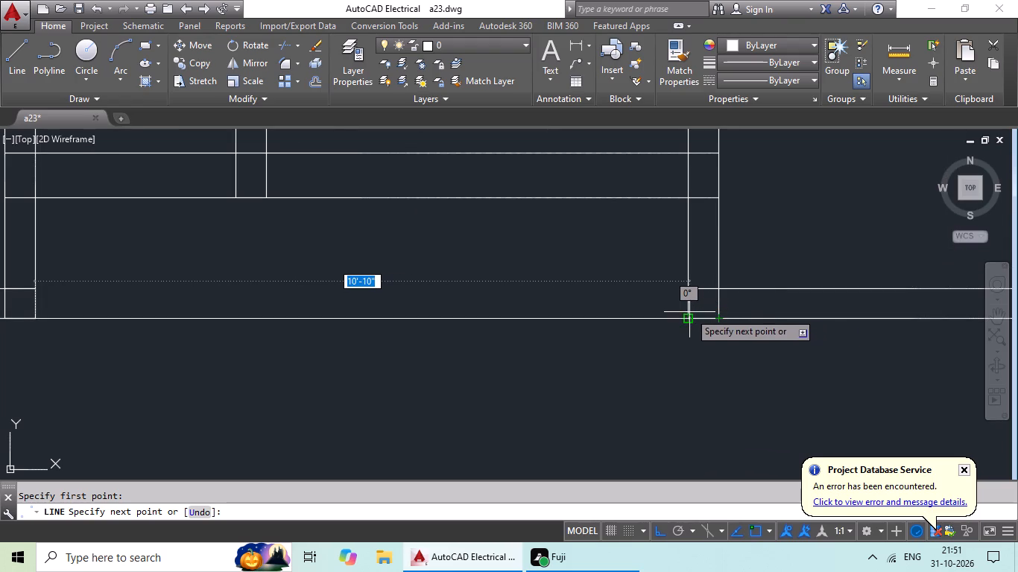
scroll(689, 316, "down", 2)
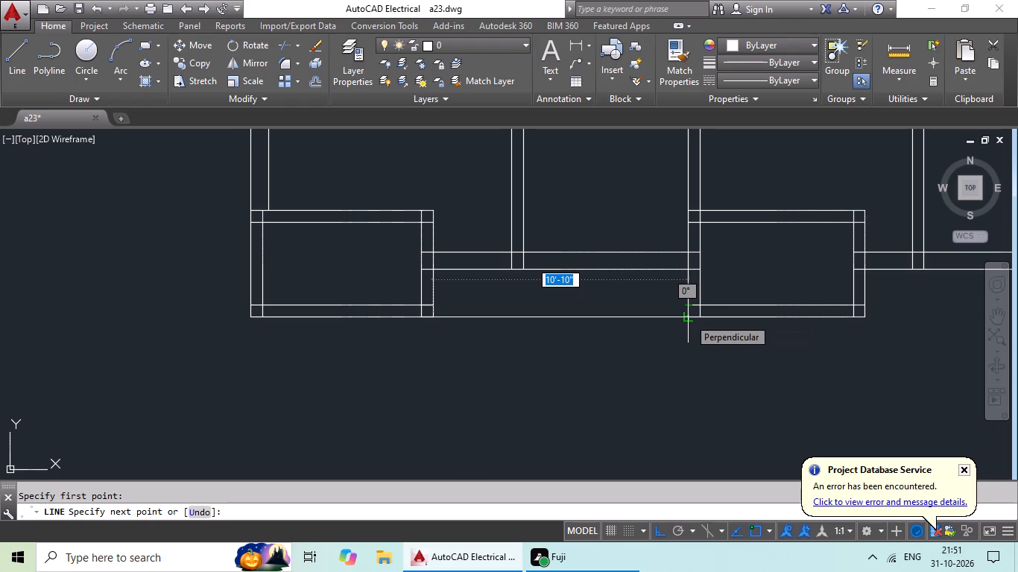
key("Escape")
Trim the overlapping inner wall lines at the bottom-right exterior corner of the plan to form a clean inner corner.
key("t")
key("r")
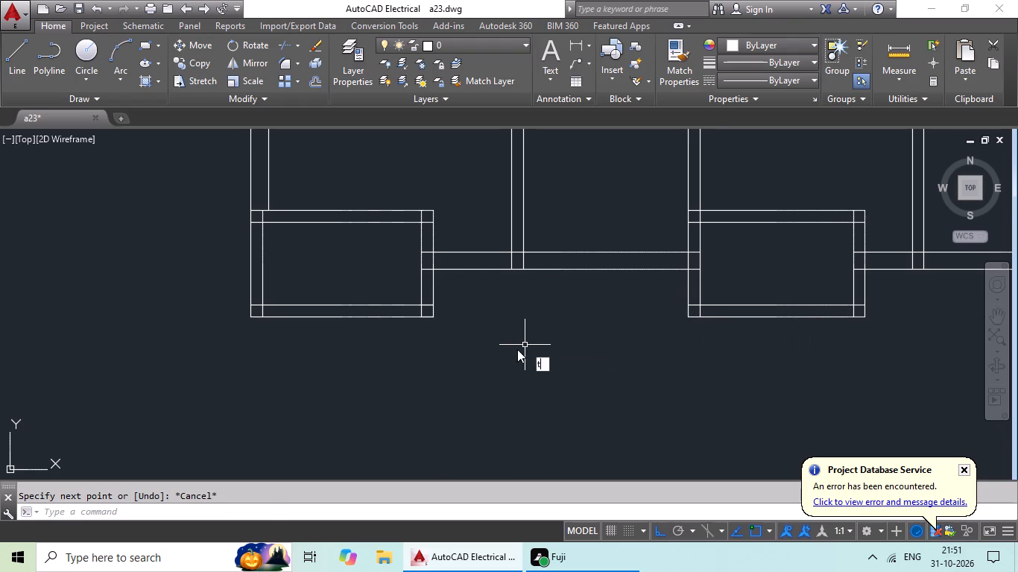
key("space")
key("space")
scroll(555, 315, "down", 2)
middle_click_drag(577, 331, 395, 315)
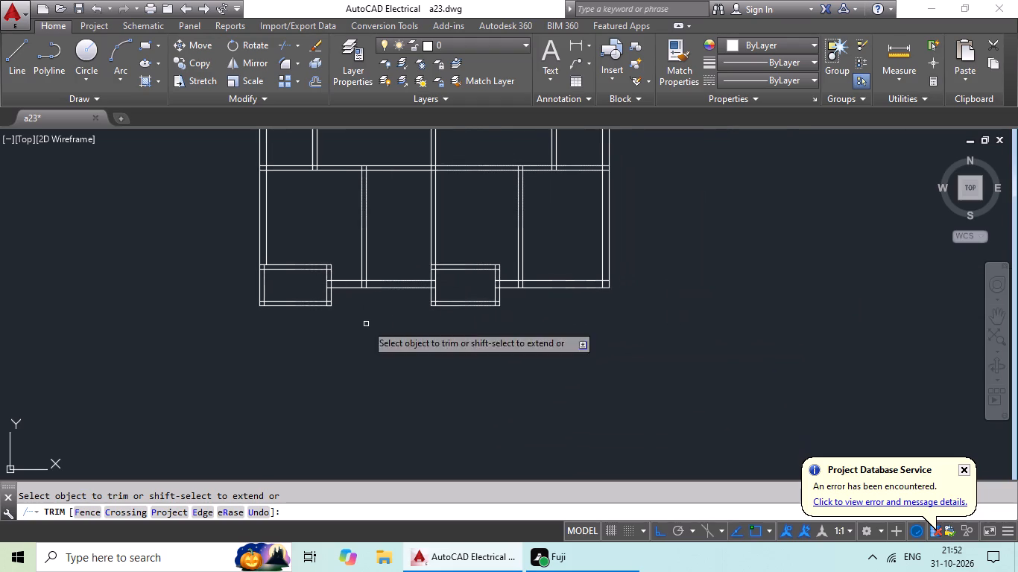
scroll(609, 281, "up", 8)
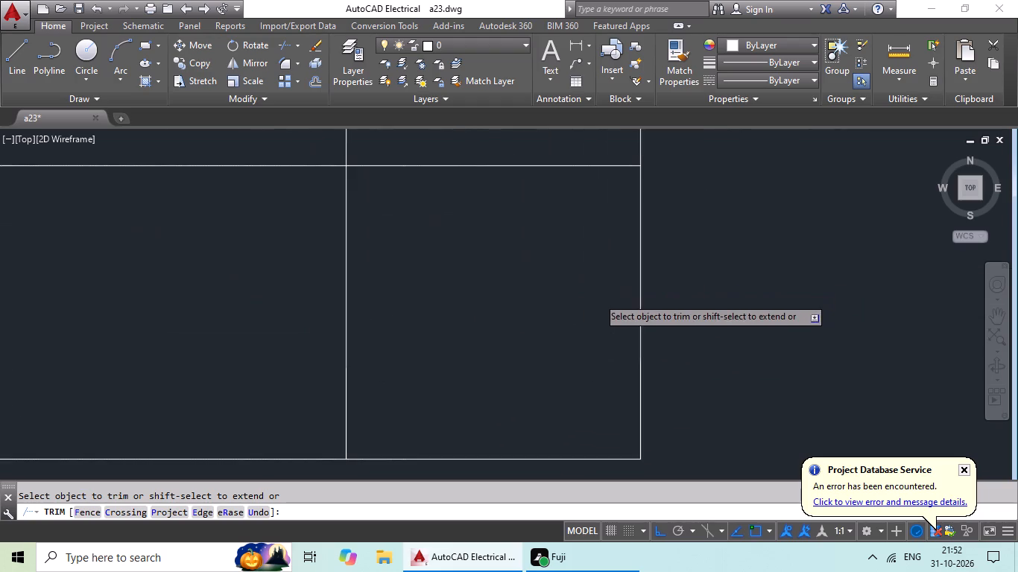
scroll(578, 255, "down", 2)
left_click_drag(549, 159, 531, 273)
left_click(531, 271)
left_click_drag(543, 257, 433, 281)
left_click_drag(433, 283, 446, 282)
Trim the overlapping lines where the right-hand partition of the bottom rooms meets the bottom exterior wall, opening the T-junction.
scroll(519, 270, "down", 2)
middle_click_drag(489, 271, 976, 266)
scroll(477, 259, "up", 2)
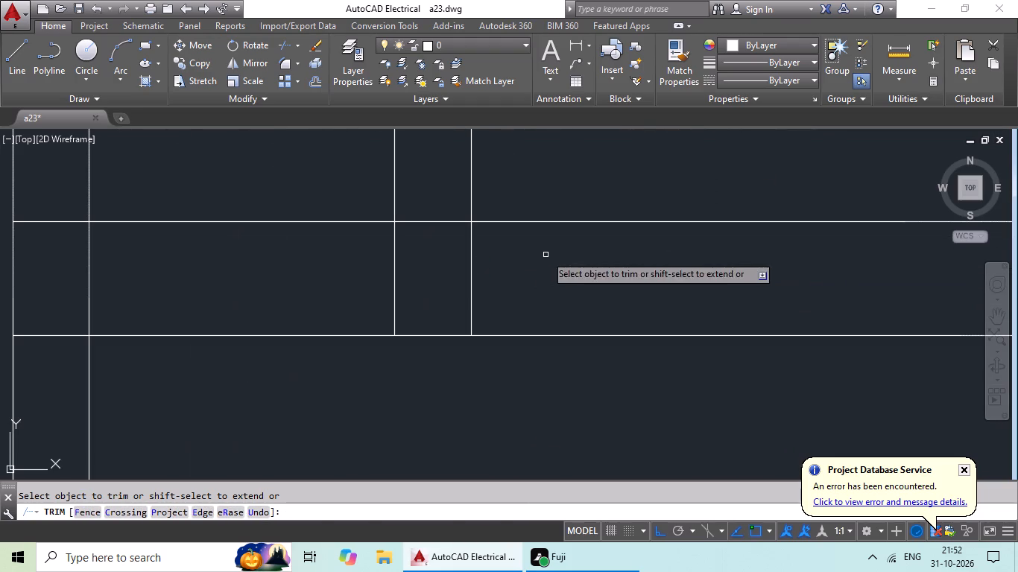
left_click_drag(546, 255, 320, 299)
left_click_drag(320, 299, 371, 279)
left_click_drag(433, 158, 423, 253)
left_click_drag(423, 253, 433, 251)
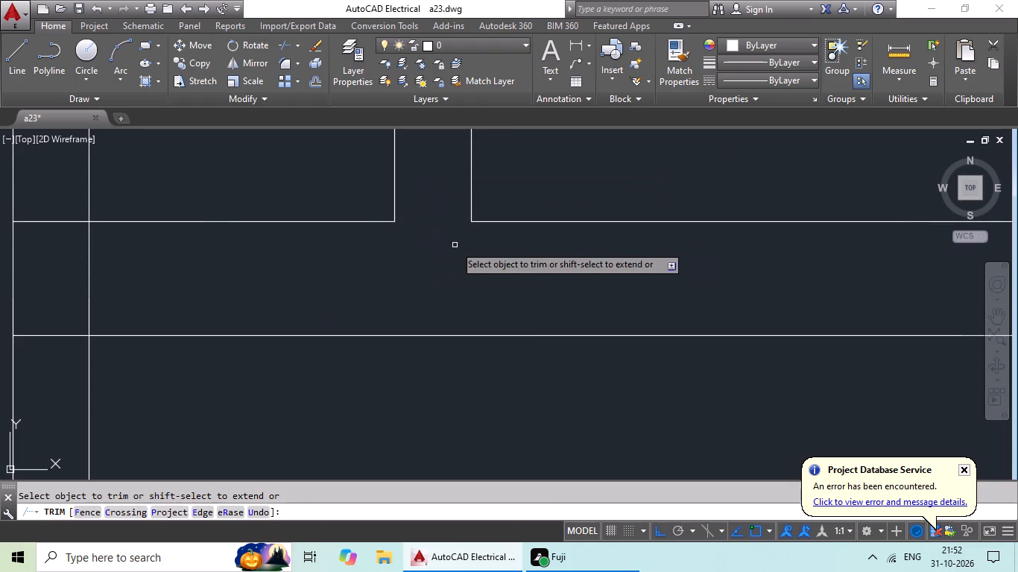
Trim the overlapping inner wall lines at the lower-right corner of the lower-right projecting rectangle.
scroll(469, 239, "down", 3)
middle_click_drag(445, 255, 556, 215)
scroll(480, 287, "up", 4)
left_click_drag(501, 169, 496, 177)
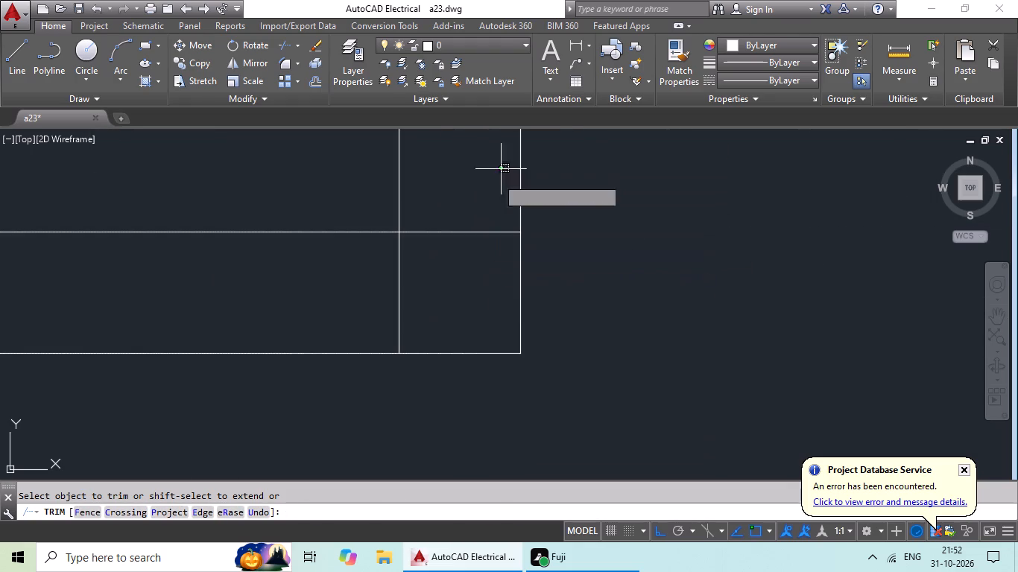
left_click_drag(496, 177, 449, 261)
left_click(449, 260)
left_click_drag(492, 237, 370, 283)
left_click_drag(367, 284, 379, 280)
Trim the crossing lines where the bottom exterior wall meets the right wall of the lower-right projecting rectangle.
scroll(466, 259, "down", 5)
scroll(471, 196, "up", 2)
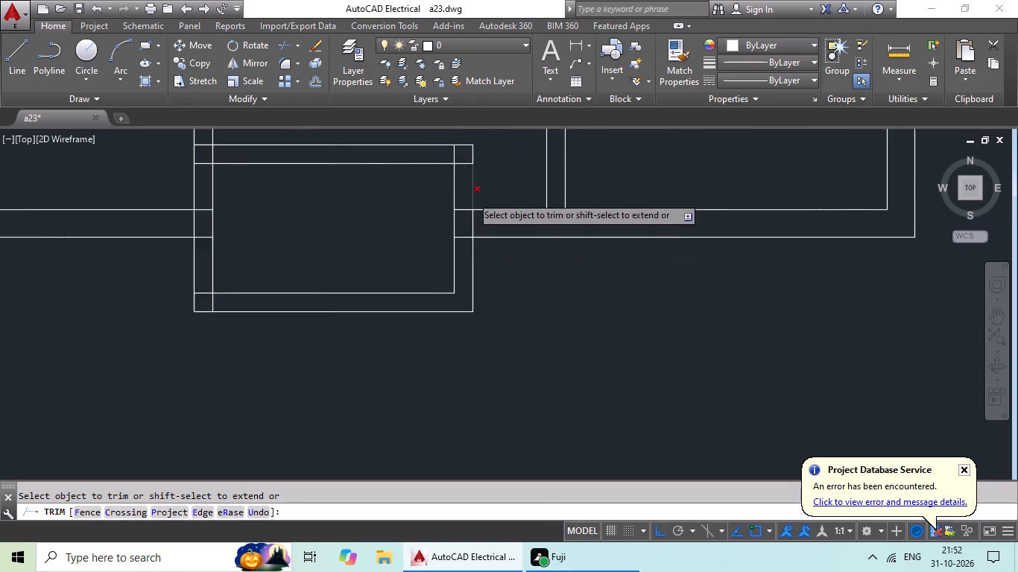
scroll(471, 196, "up", 2)
left_click_drag(456, 206, 430, 347)
left_click_drag(429, 347, 433, 340)
left_click_drag(540, 276, 442, 291)
left_click(444, 291)
Trim the overlapping inner wall lines at the upper-right corner of the lower-right projecting rectangle.
scroll(541, 260, "down", 2)
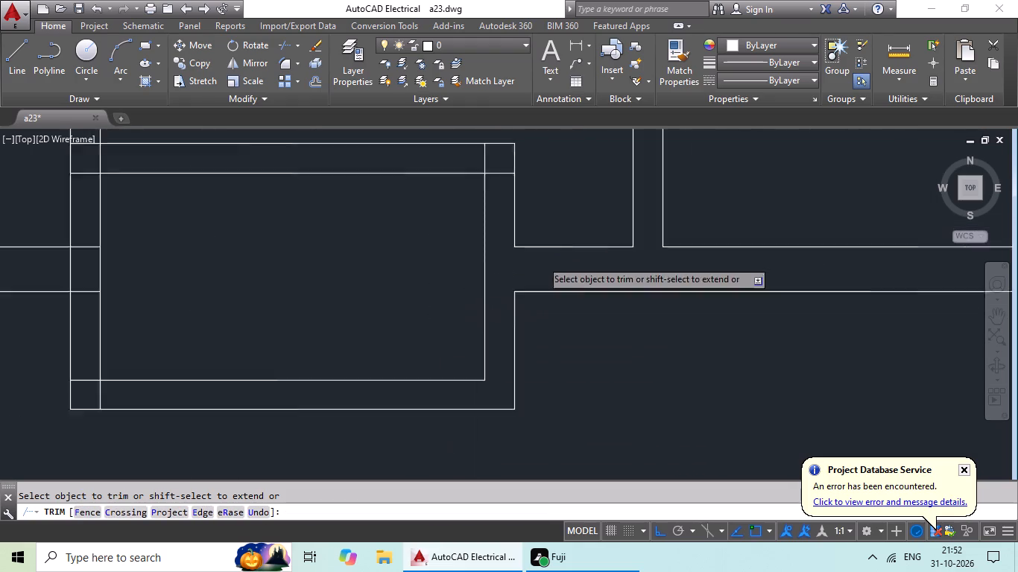
scroll(541, 260, "down", 2)
scroll(513, 211, "up", 5)
middle_click_drag(598, 306, 490, 237)
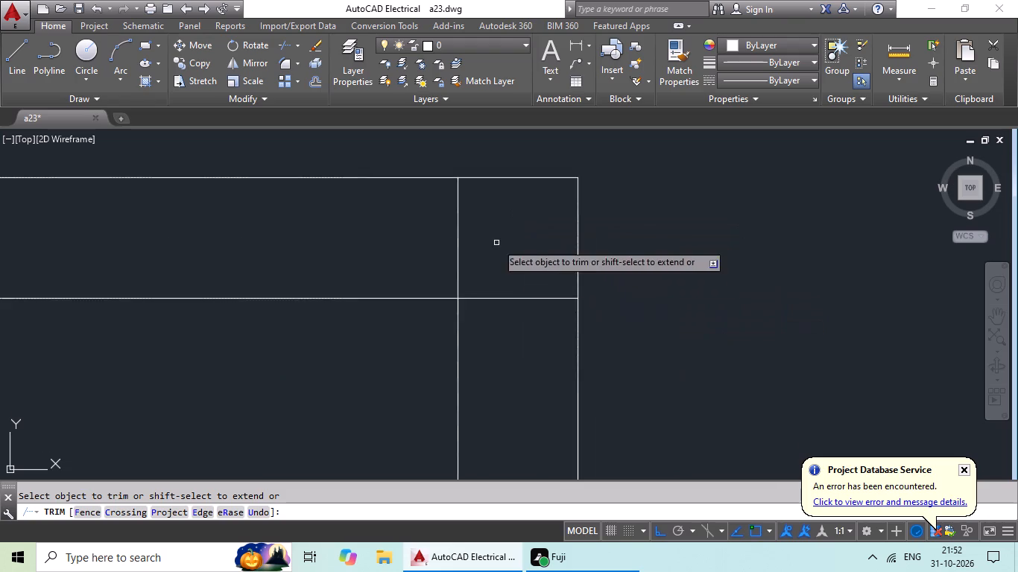
scroll(519, 275, "up", 1)
left_click_drag(536, 254, 515, 358)
left_click_drag(515, 358, 515, 293)
left_click_drag(516, 203, 335, 242)
left_click_drag(335, 242, 390, 242)
Trim the overlapping inner wall lines at the lower-left corner of the lower-right projecting rectangle.
scroll(496, 227, "down", 3)
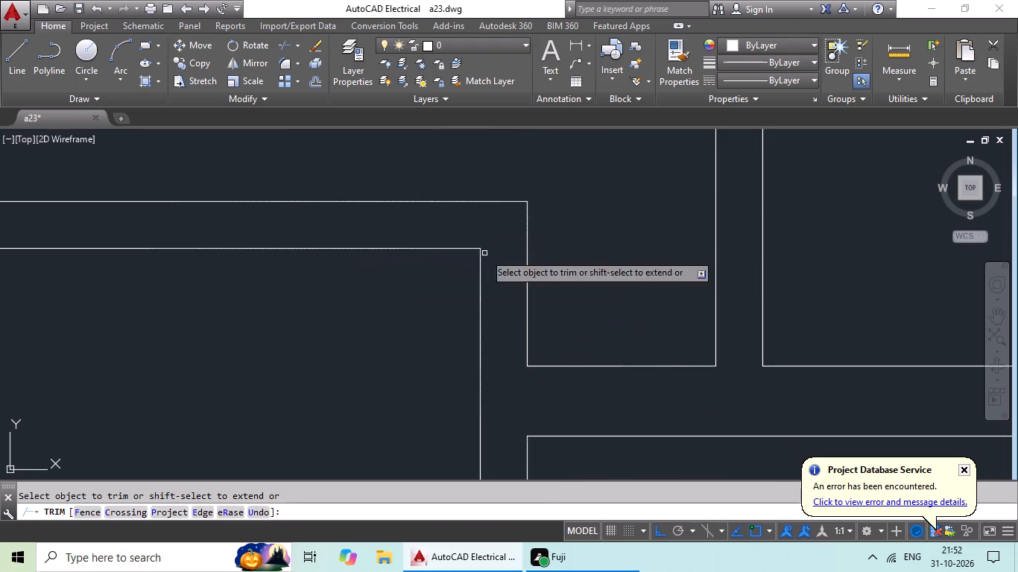
middle_click_drag(394, 290, 630, 198)
scroll(565, 252, "down", 2)
middle_click_drag(539, 293, 599, 220)
scroll(443, 283, "up", 5)
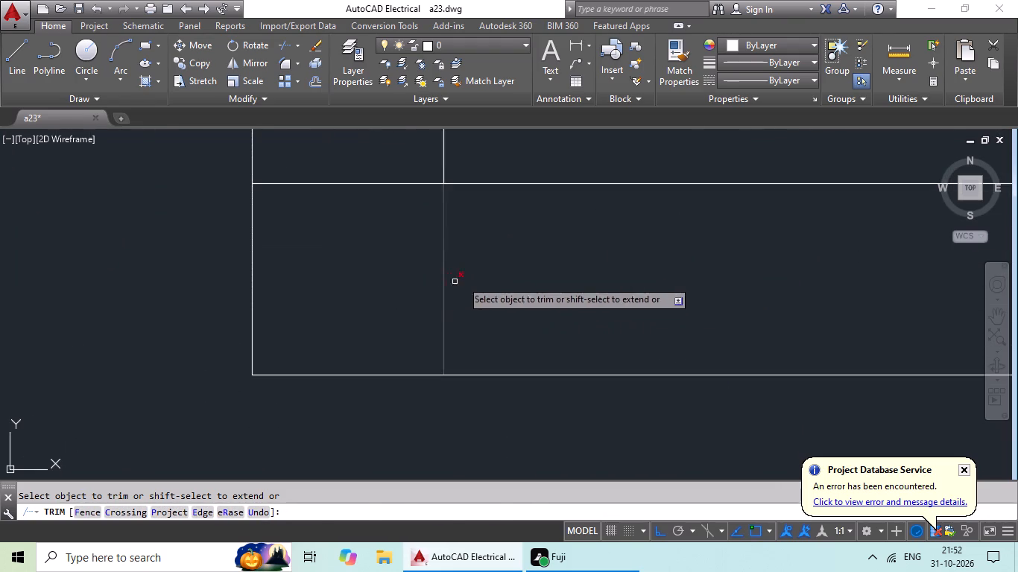
left_click_drag(547, 258, 396, 308)
left_click_drag(393, 310, 391, 297)
left_click_drag(382, 147, 361, 257)
left_click(361, 257)
Trim the crossing lines where the bottom exterior wall meets the left wall of the lower-right projecting rectangle.
scroll(533, 220, "down", 4)
middle_click_drag(533, 228, 492, 343)
scroll(475, 214, "up", 4)
scroll(454, 179, "down", 2)
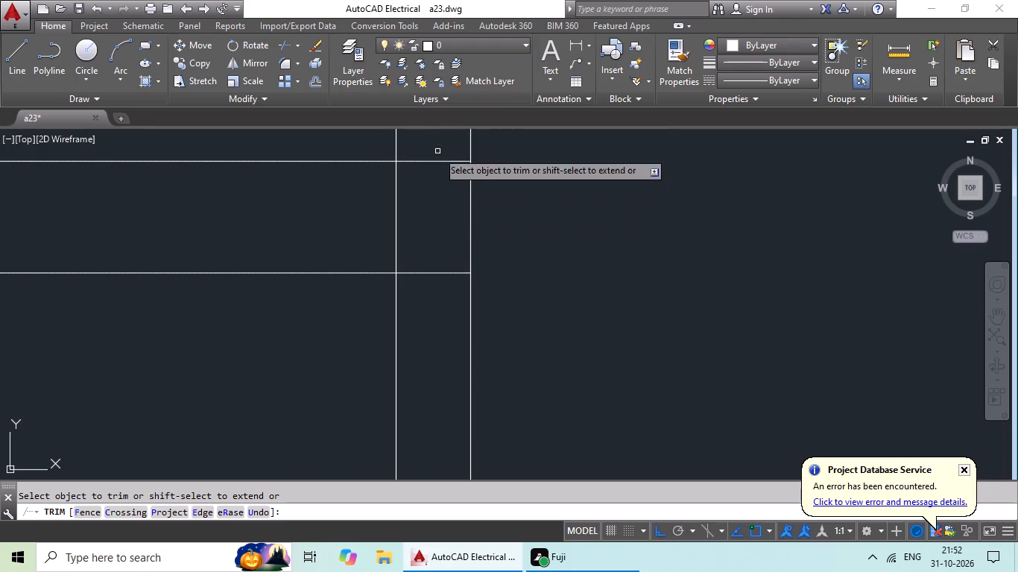
middle_click_drag(437, 197, 431, 226)
left_click_drag(450, 162, 447, 308)
left_click(446, 308)
left_click_drag(434, 235, 362, 263)
left_click_drag(361, 263, 379, 259)
Trim the crossing lines where the central wall meets the upper-left corner of the lower-right projecting rectangle.
scroll(547, 226, "down", 4)
middle_click_drag(582, 220, 546, 257)
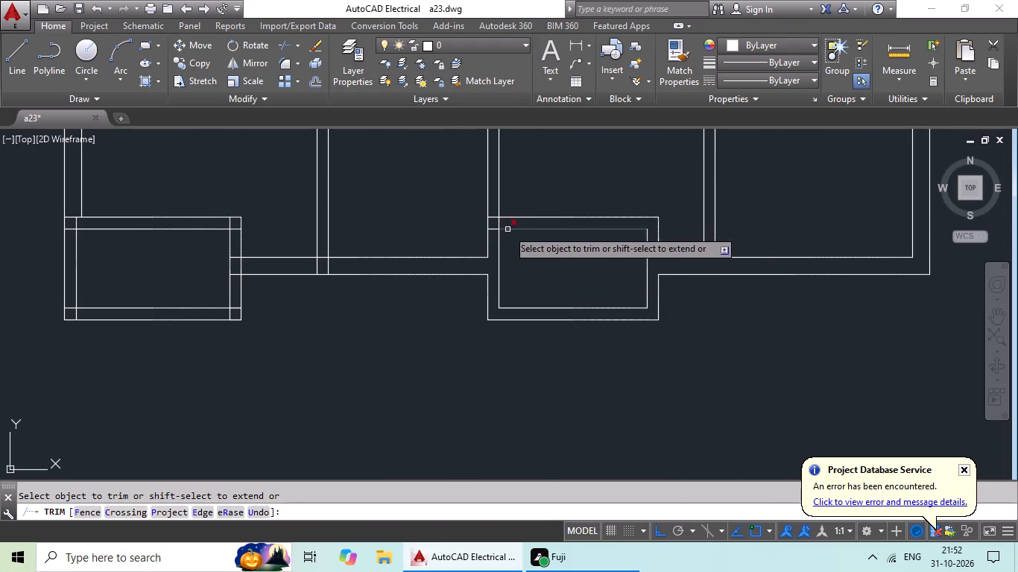
scroll(508, 229, "up", 4)
middle_click_drag(516, 203, 500, 267)
scroll(434, 254, "up", 1)
left_click_drag(525, 207, 422, 255)
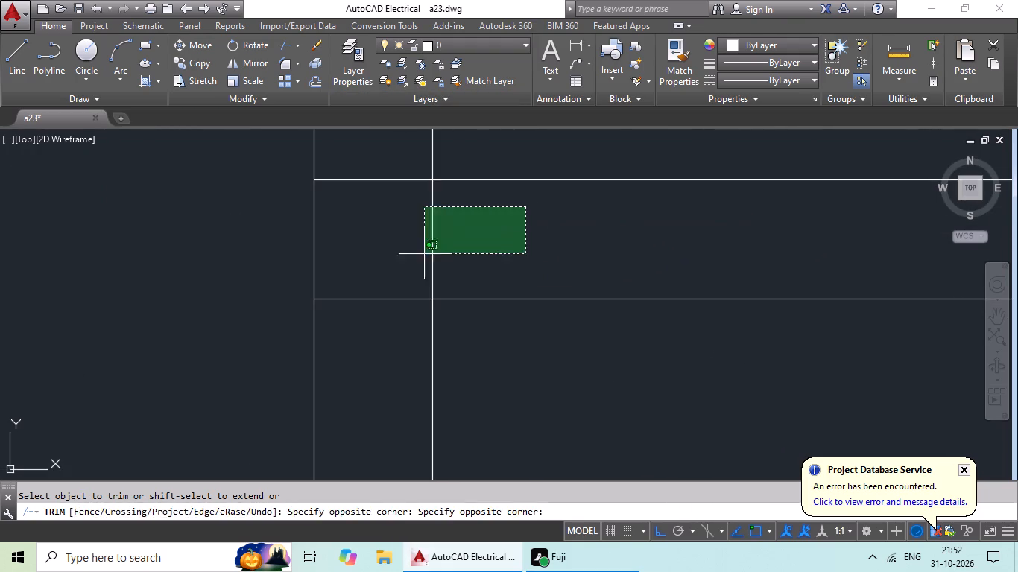
left_click_drag(422, 255, 416, 258)
left_click(416, 258)
left_click_drag(407, 163, 387, 279)
left_click_drag(385, 286, 385, 295)
left_click_drag(396, 267, 384, 322)
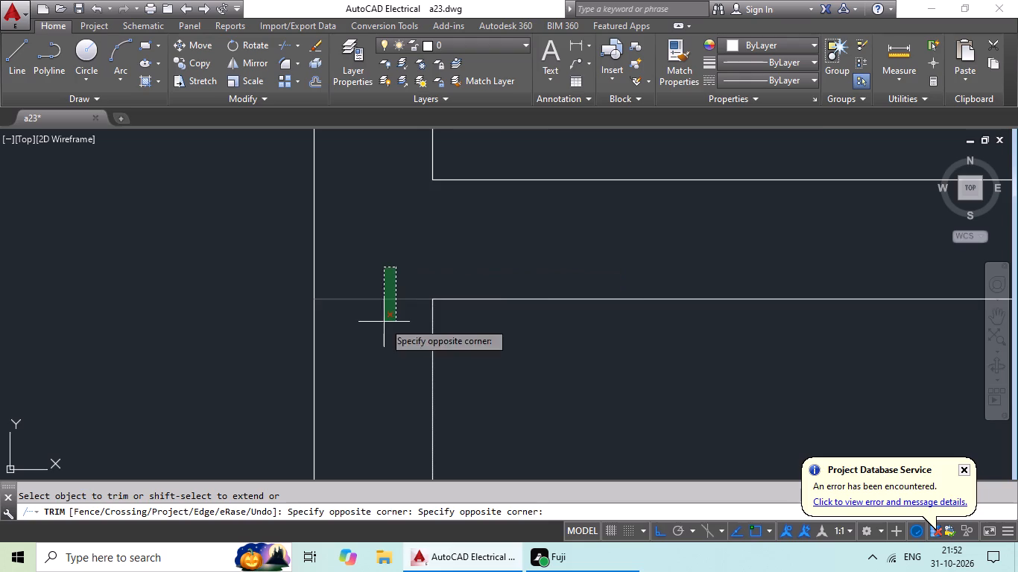
left_click_drag(384, 322, 393, 307)
Trim the overlapping lines where the left-hand partition of the bottom rooms meets the bottom exterior wall.
scroll(481, 271, "down", 4)
middle_click_drag(483, 313, 642, 277)
scroll(357, 305, "up", 5)
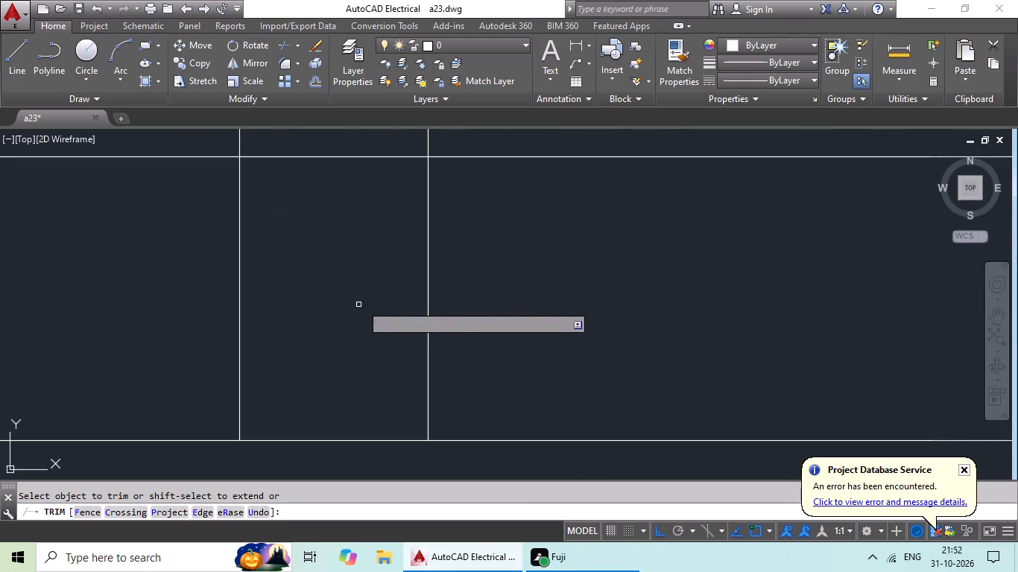
left_click_drag(483, 273, 192, 355)
left_click_drag(192, 355, 224, 352)
scroll(388, 308, "down", 2)
left_click_drag(365, 221, 352, 306)
left_click(352, 306)
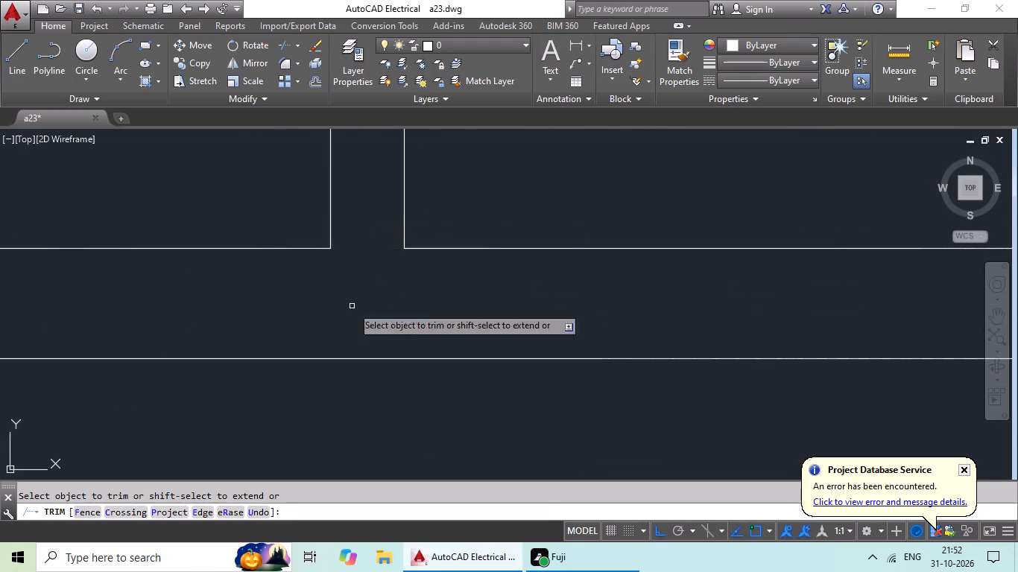
Clean the lower-right corner of the lower-left projecting rectangle by trimming the overlapping inner lines and erasing the leftover segment.
scroll(423, 302, "down", 4)
middle_click_drag(397, 310, 608, 280)
scroll(539, 322, "up", 5)
left_click_drag(584, 223, 579, 238)
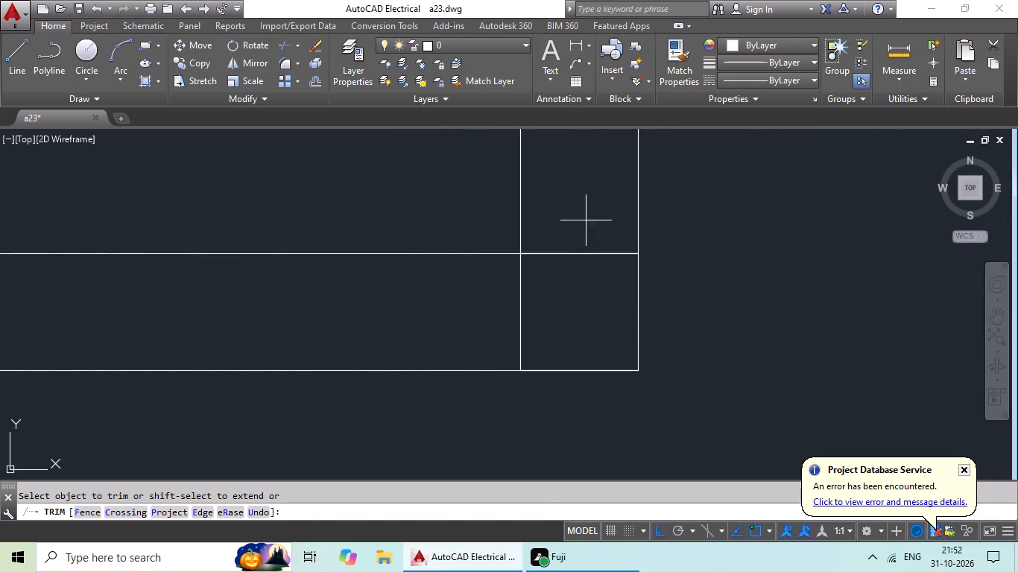
left_click_drag(579, 238, 561, 307)
left_click_drag(561, 308, 587, 292)
left_click_drag(611, 272, 511, 338)
left_click_drag(505, 340, 499, 346)
left_click_drag(604, 201, 543, 308)
left_click(546, 300)
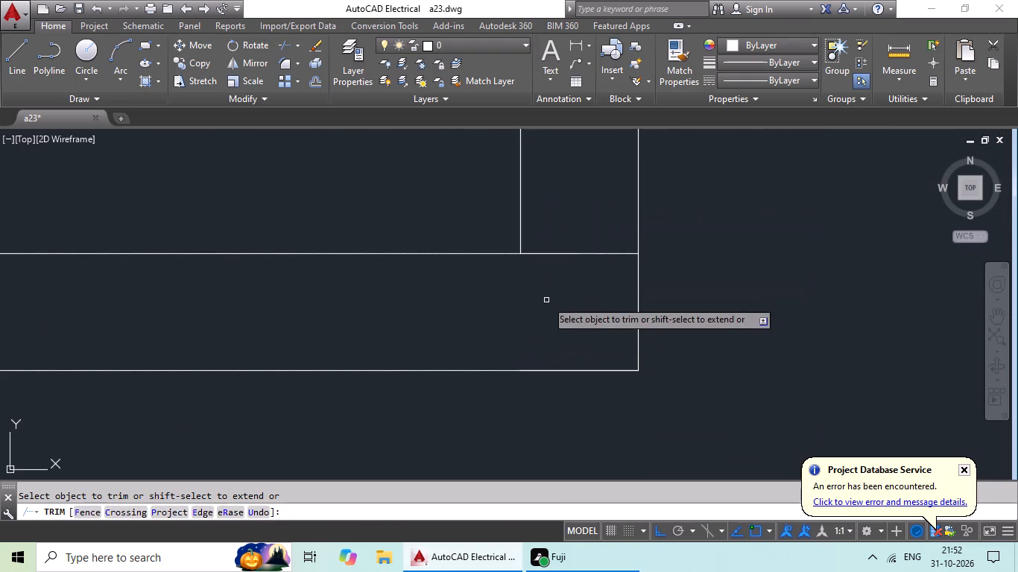
key("Escape")
left_click_drag(586, 230, 572, 294)
left_click(572, 295)
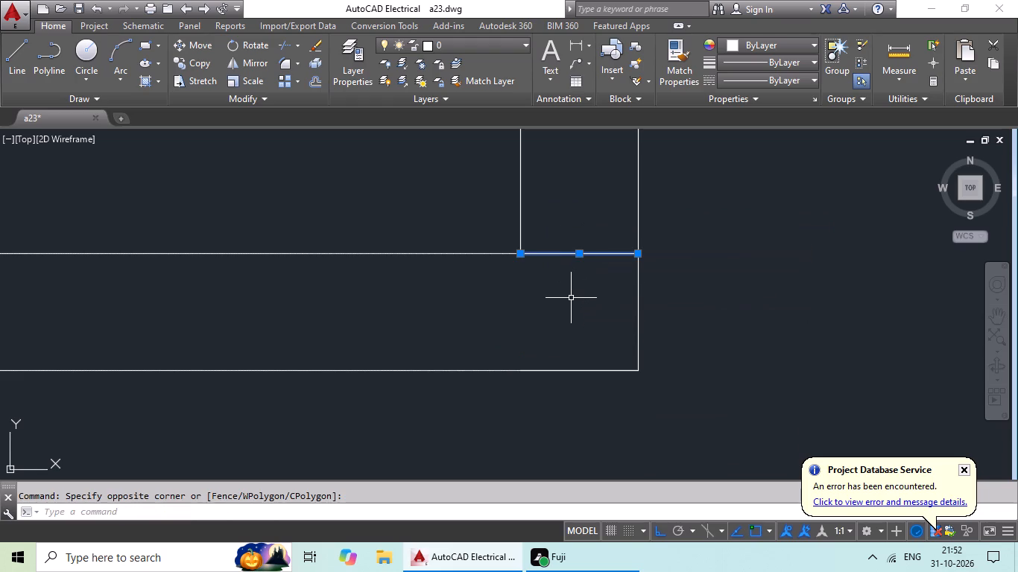
key("Delete")
Trim the overlapping inner wall lines at the lower-left corner of the lower-left projecting rectangle.
key("t")
key("r")
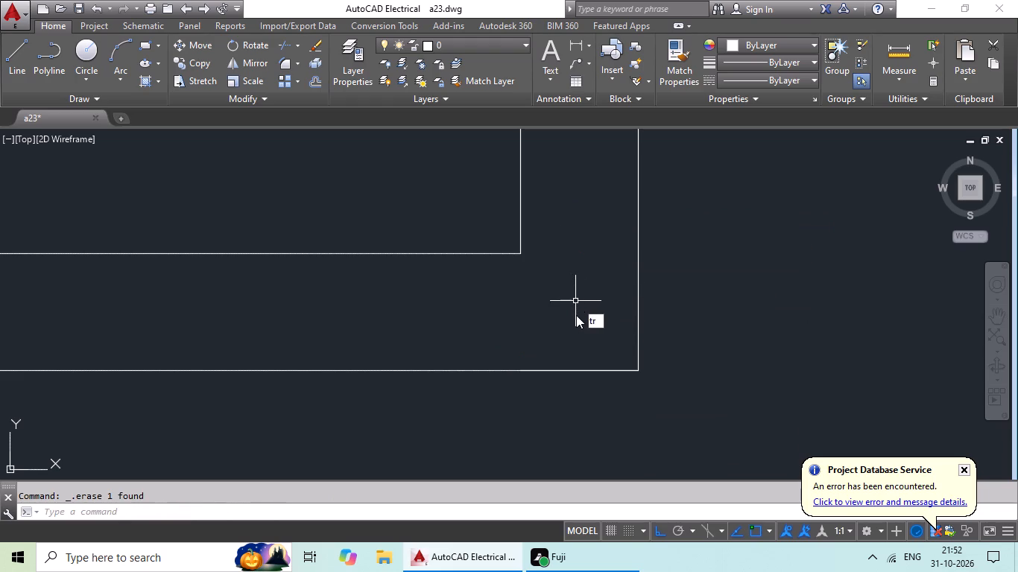
key("space")
key("space")
scroll(534, 314, "down", 3)
middle_click_drag(497, 313, 895, 305)
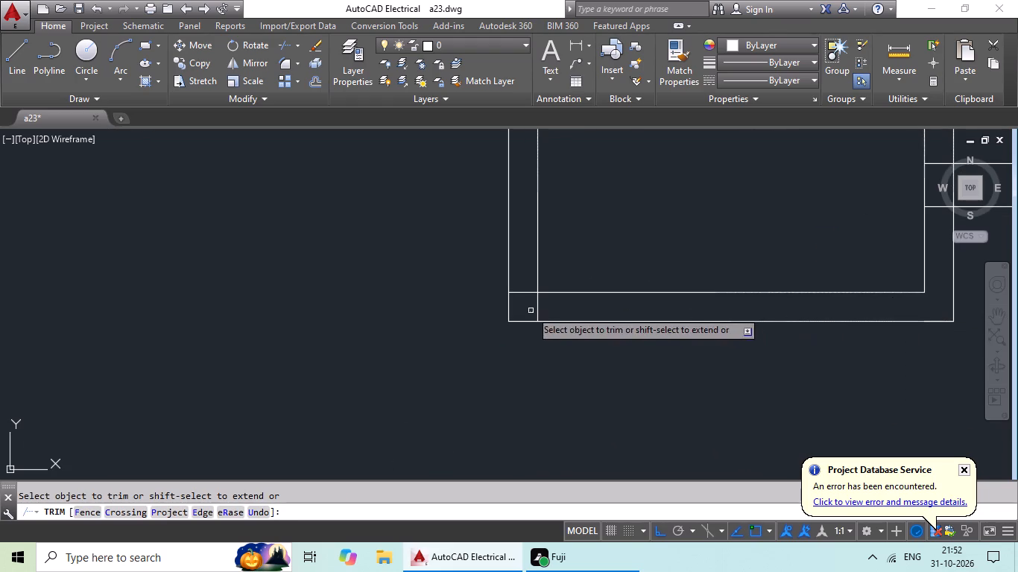
scroll(531, 309, "up", 5)
left_click_drag(678, 265, 503, 343)
left_click(503, 343)
scroll(530, 317, "down", 4)
left_click_drag(517, 247, 517, 345)
left_click(530, 309)
Trim the crossing lines where the bottom exterior wall meets the right wall of the lower-left projecting rectangle.
scroll(589, 323, "down", 3)
middle_click_drag(611, 316, 488, 372)
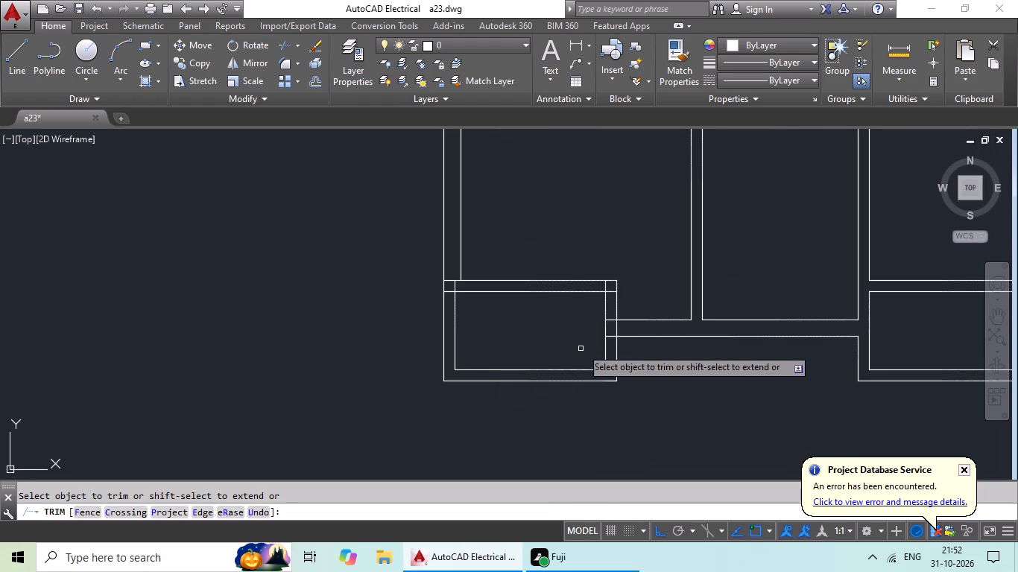
scroll(616, 325, "up", 5)
left_click_drag(688, 319, 598, 364)
left_click_drag(597, 366, 595, 354)
left_click_drag(580, 261, 580, 357)
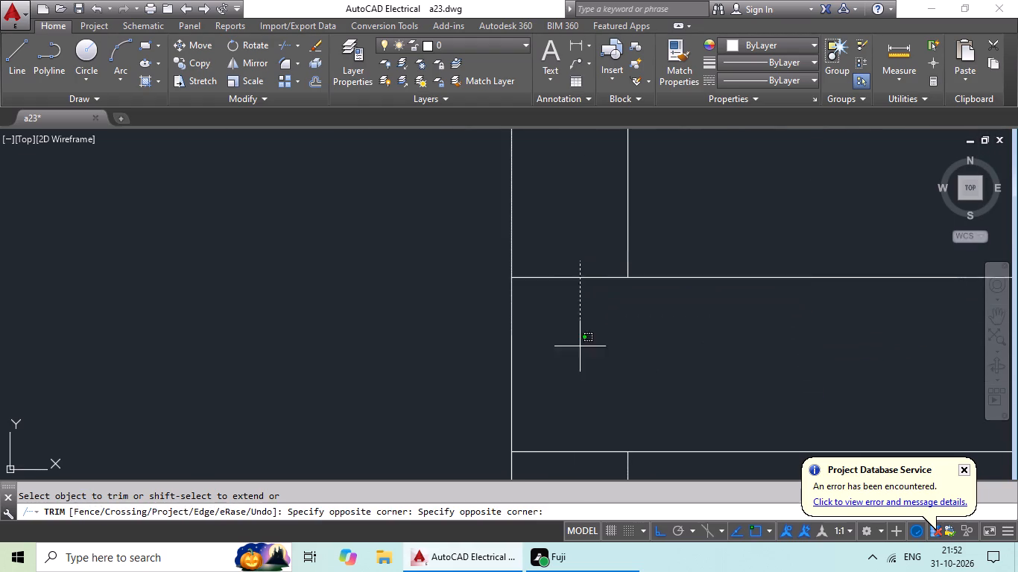
left_click_drag(580, 357, 564, 460)
Trim the overlapping inner wall lines at the upper-right corner of the lower-left projecting rectangle.
scroll(581, 427, "down", 4)
scroll(578, 358, "up", 5)
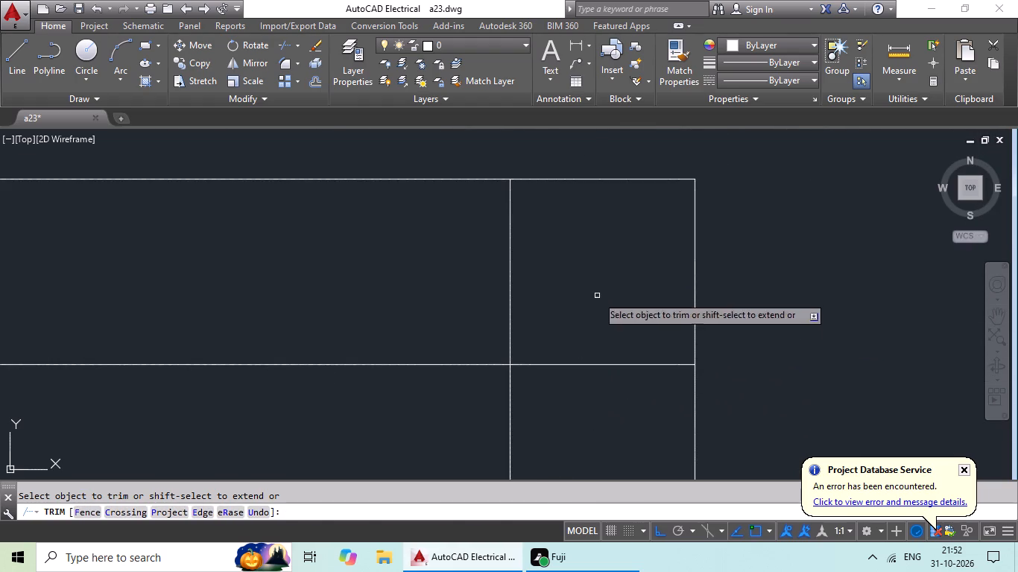
left_click_drag(590, 330, 578, 393)
left_click_drag(578, 393, 585, 381)
left_click_drag(612, 272, 450, 312)
left_click_drag(450, 312, 495, 308)
Trim the crossing lines where the left exterior wall meets the upper-left corner of the lower-left projecting rectangle.
scroll(669, 272, "down", 4)
middle_click_drag(564, 342, 701, 294)
scroll(406, 225, "up", 3)
left_click_drag(485, 213, 284, 247)
left_click(284, 247)
left_click_drag(312, 223, 294, 322)
left_click(296, 318)
left_click_drag(358, 153, 346, 222)
left_click(346, 223)
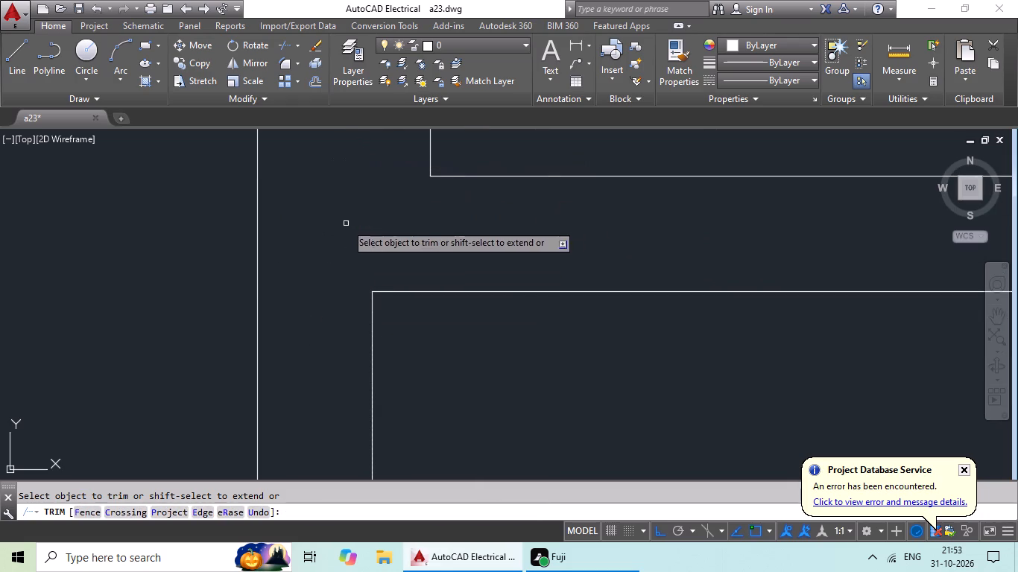
Trim the crossing lines where the horizontal interior wall above the bottom rooms meets the right exterior wall.
scroll(396, 203, "down", 6)
middle_click_drag(448, 264, 420, 267)
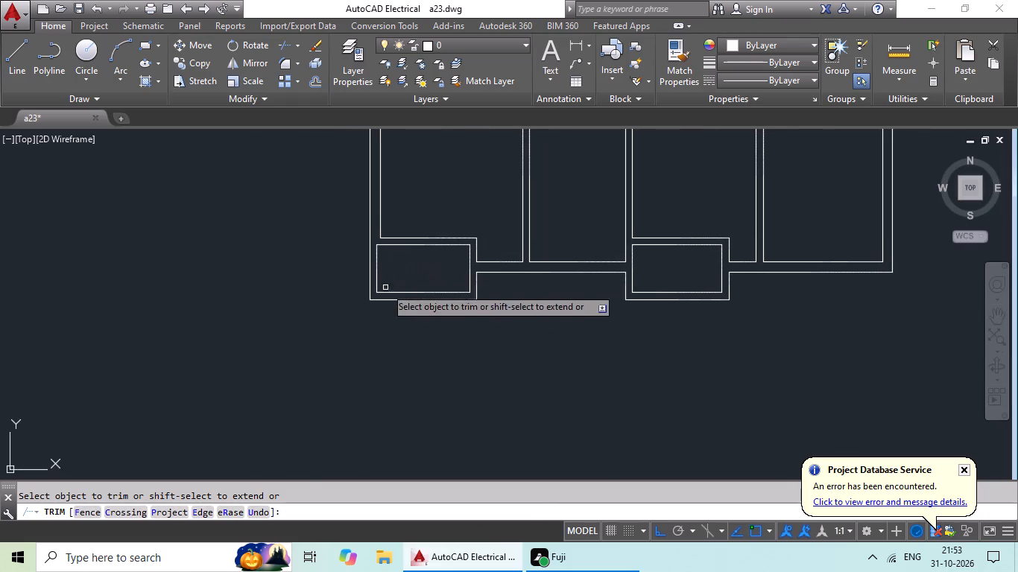
scroll(442, 264, "down", 1)
middle_click_drag(442, 264, 414, 339)
scroll(692, 230, "up", 4)
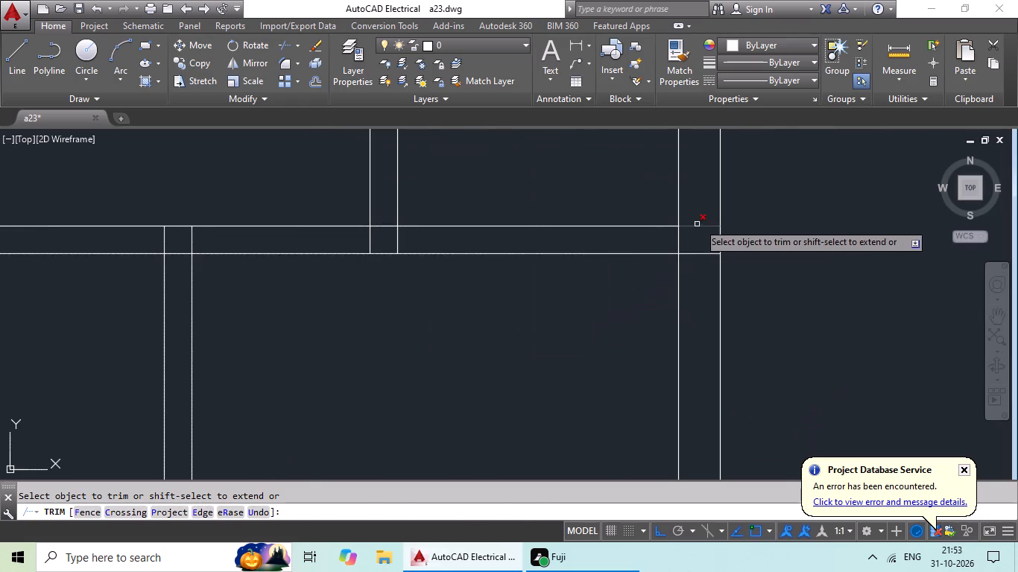
left_click_drag(704, 211, 702, 314)
left_click_drag(702, 313, 702, 302)
left_click_drag(690, 238, 646, 247)
left_click(646, 247)
Trim the overlapping lines where the right-hand partition above that horizontal interior wall joins it, opening the T-junction.
left_click_drag(427, 244, 338, 249)
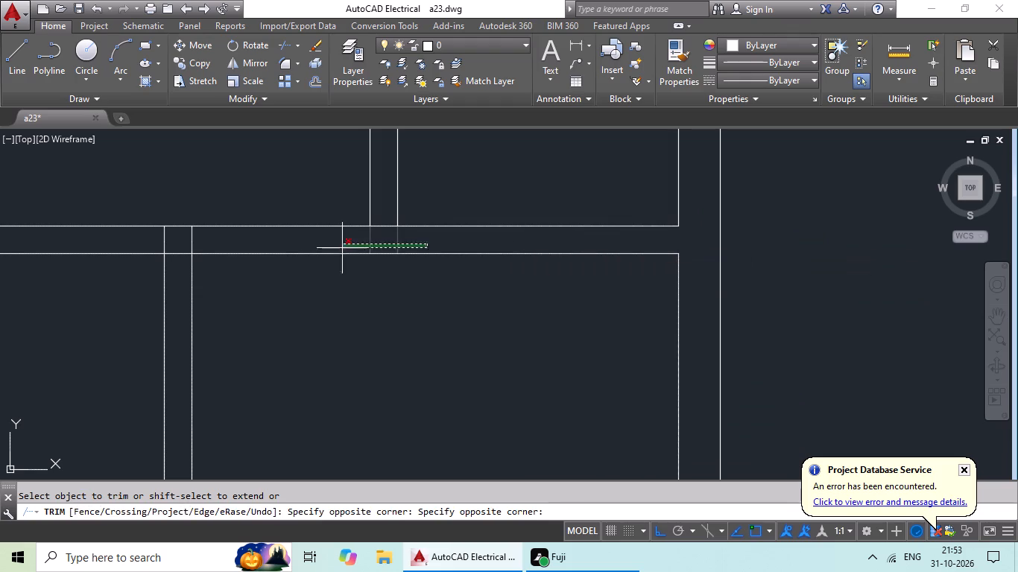
left_click_drag(338, 249, 325, 250)
left_click(325, 250)
left_click_drag(384, 202, 384, 222)
left_click(384, 222)
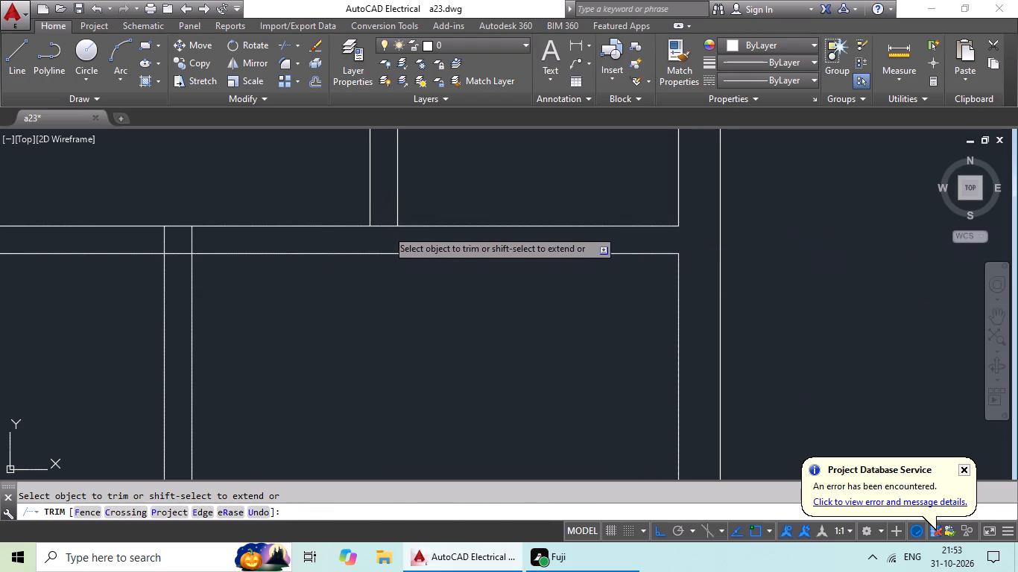
left_click(387, 229)
left_click(388, 212)
Trim the overlapping lines where the right-hand partition between the bottom rooms meets the horizontal interior wall above them.
middle_click_drag(337, 278, 490, 278)
scroll(350, 241, "up", 2)
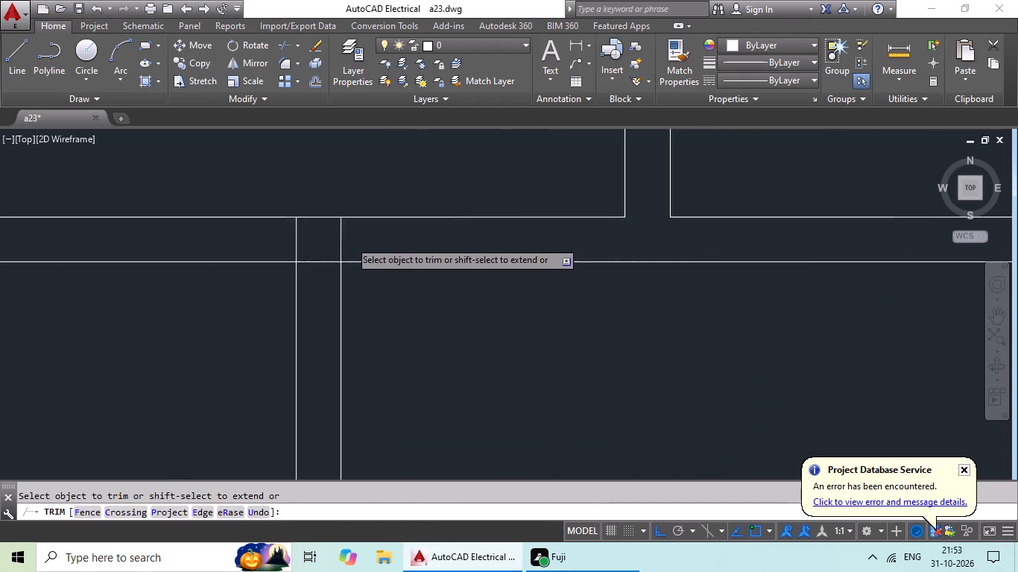
scroll(350, 241, "up", 2)
left_click_drag(398, 229, 80, 270)
left_click_drag(80, 270, 104, 272)
left_click_drag(230, 243, 217, 352)
left_click_drag(218, 350, 229, 343)
Trim the crossing lines where the central vertical wall intersects the horizontal interior wall above the bottom rooms, opening the four-way junction.
scroll(305, 281, "down", 3)
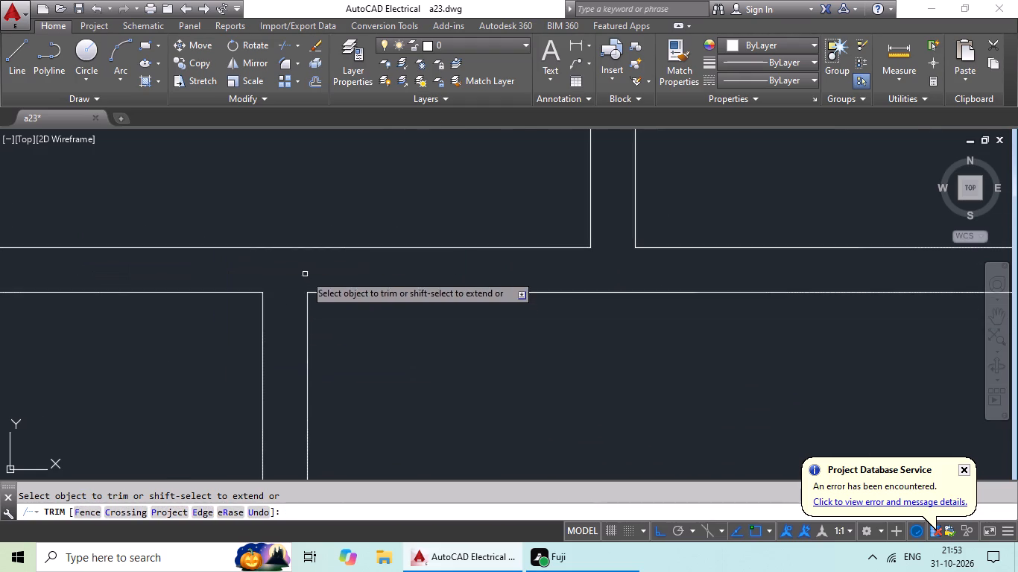
middle_click_drag(304, 273, 533, 247)
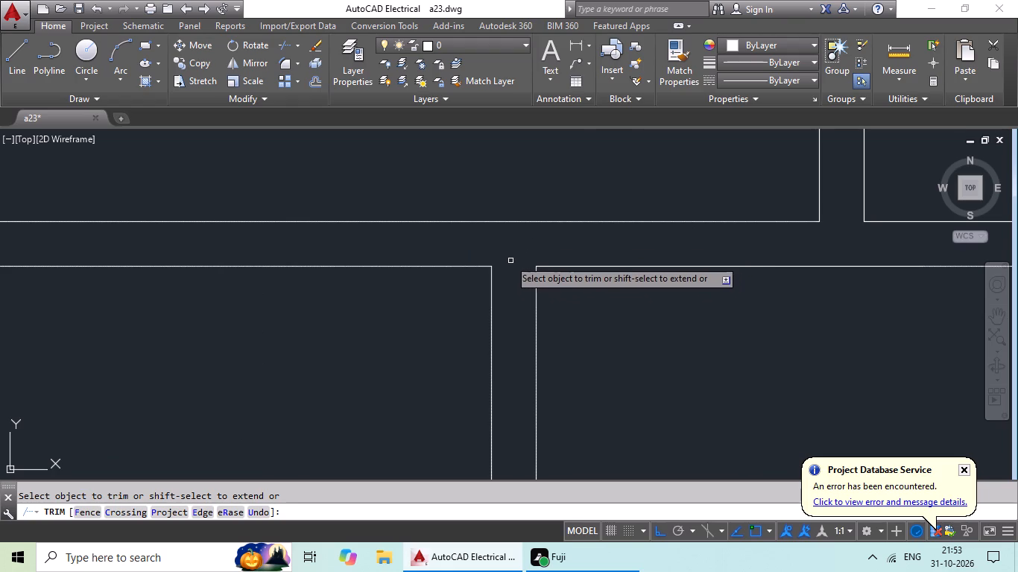
scroll(383, 282, "down", 2)
middle_click_drag(385, 297, 587, 299)
scroll(289, 273, "up", 3)
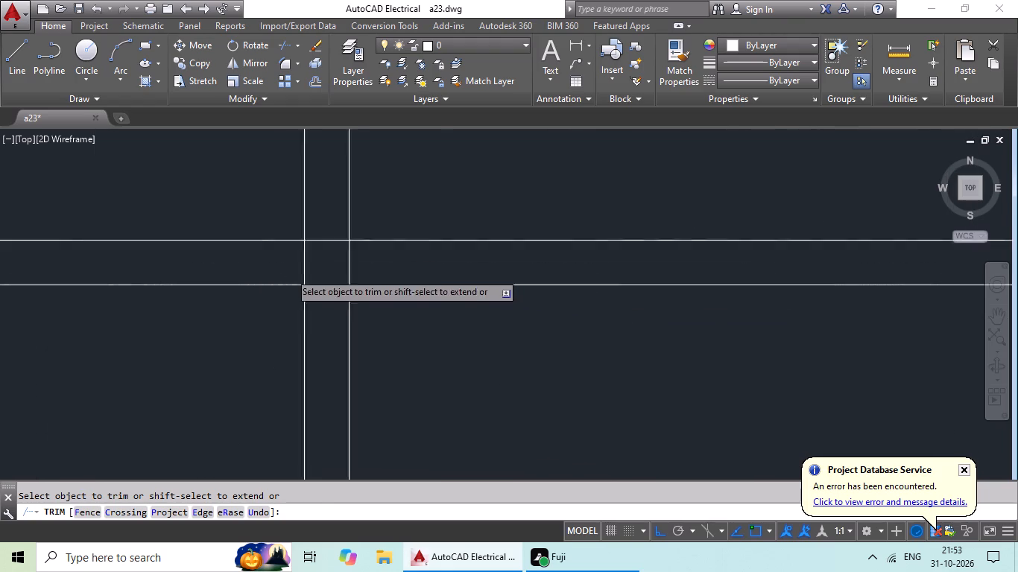
scroll(289, 273, "up", 1)
left_click_drag(476, 228, 317, 285)
left_click(288, 293)
left_click_drag(375, 171, 376, 348)
left_click_drag(376, 348, 389, 334)
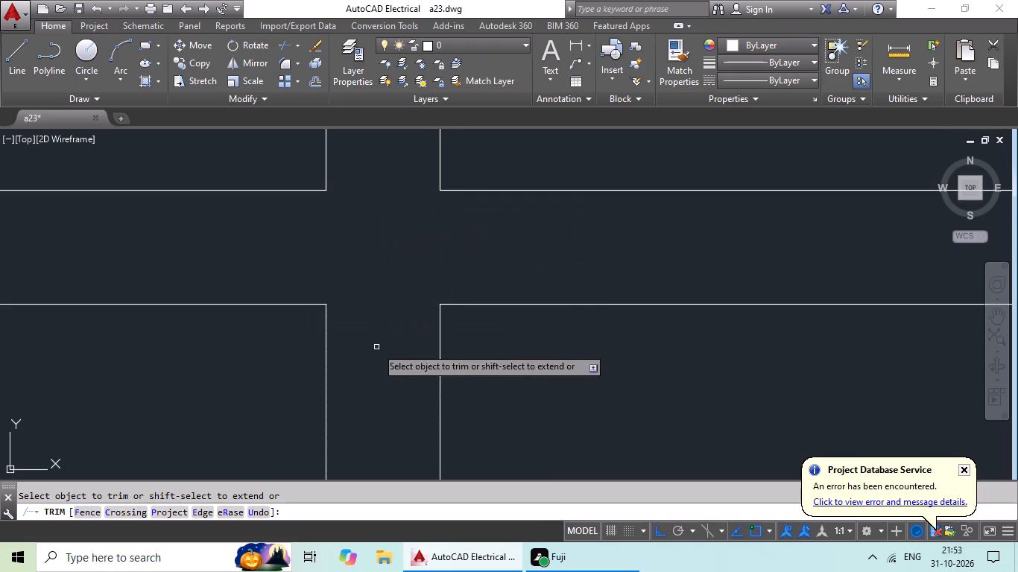
Trim the overlapping lines where the left-hand partition between the bottom rooms meets the horizontal interior wall above them.
scroll(443, 271, "down", 8)
scroll(423, 285, "up", 5)
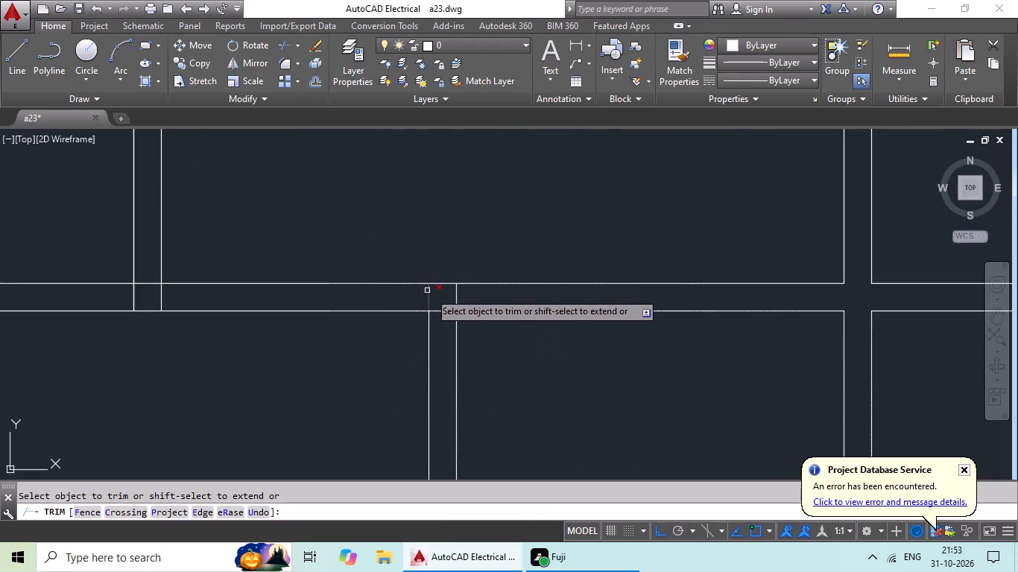
scroll(517, 294, "up", 1)
left_click_drag(502, 297, 359, 319)
left_click(359, 319)
left_click_drag(418, 293, 399, 346)
left_click(399, 346)
Trim the overlapping lines where the left-hand partition above that horizontal interior wall joins it, opening the T-junction.
scroll(404, 343, "down", 2)
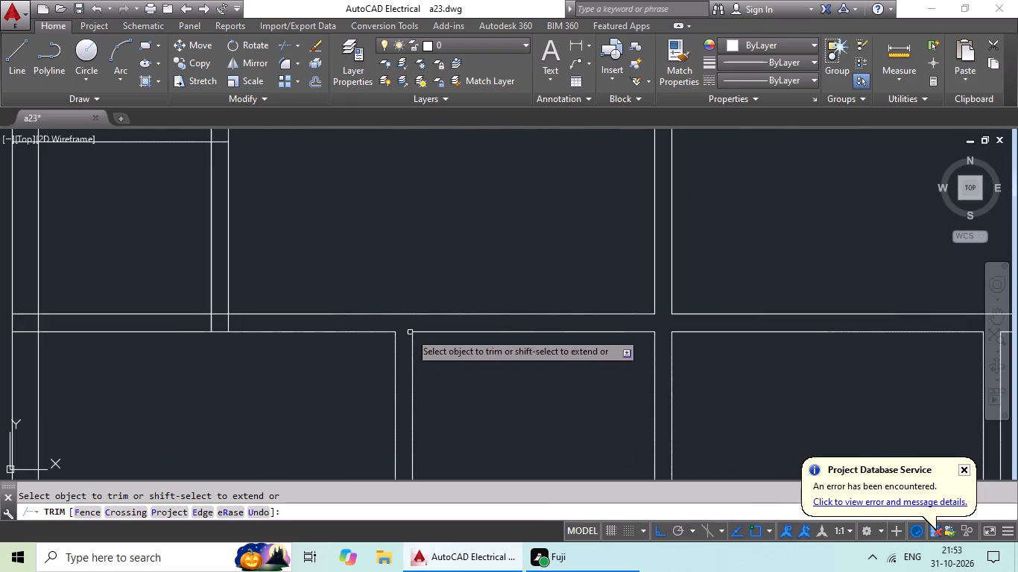
scroll(410, 333, "down", 2)
middle_click_drag(324, 359, 464, 255)
middle_click_drag(475, 252, 455, 345)
scroll(455, 313, "up", 4)
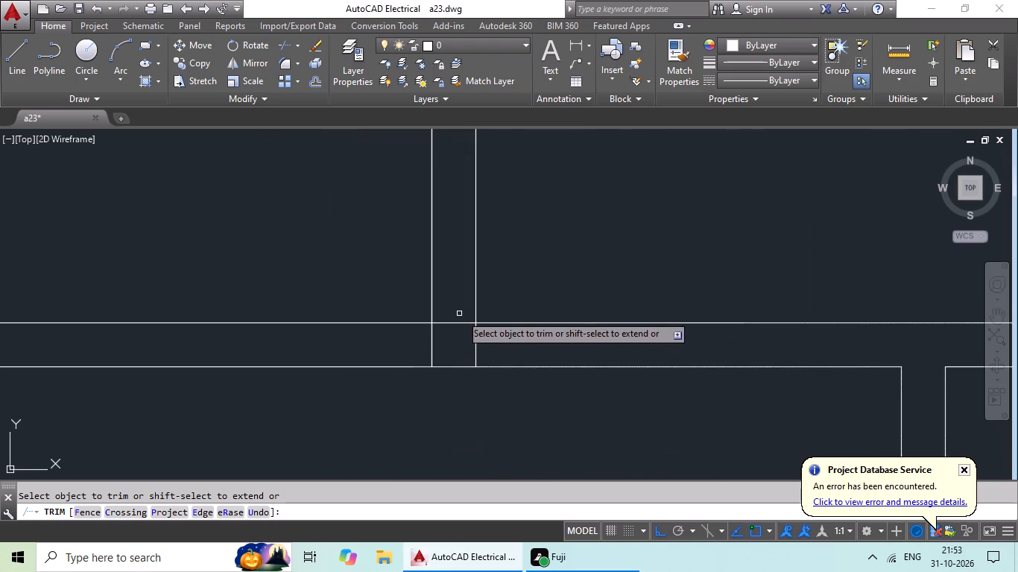
scroll(485, 334, "up", 3)
left_click_drag(519, 325, 177, 395)
left_click_drag(177, 395, 205, 381)
left_click_drag(373, 233, 350, 355)
left_click(350, 355)
Trim the crossing lines where the horizontal interior wall above the bottom rooms meets the left exterior wall.
scroll(397, 338, "down", 3)
middle_click_drag(352, 355, 803, 337)
scroll(378, 339, "up", 4)
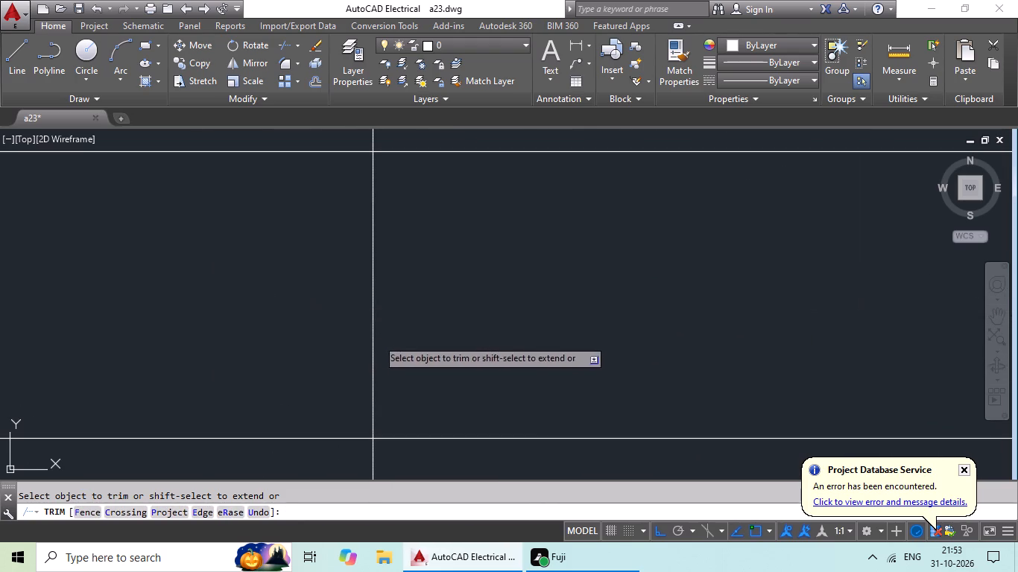
left_click_drag(508, 273, 218, 386)
left_click_drag(218, 385, 237, 381)
scroll(326, 340, "down", 3)
left_click_drag(306, 257, 290, 430)
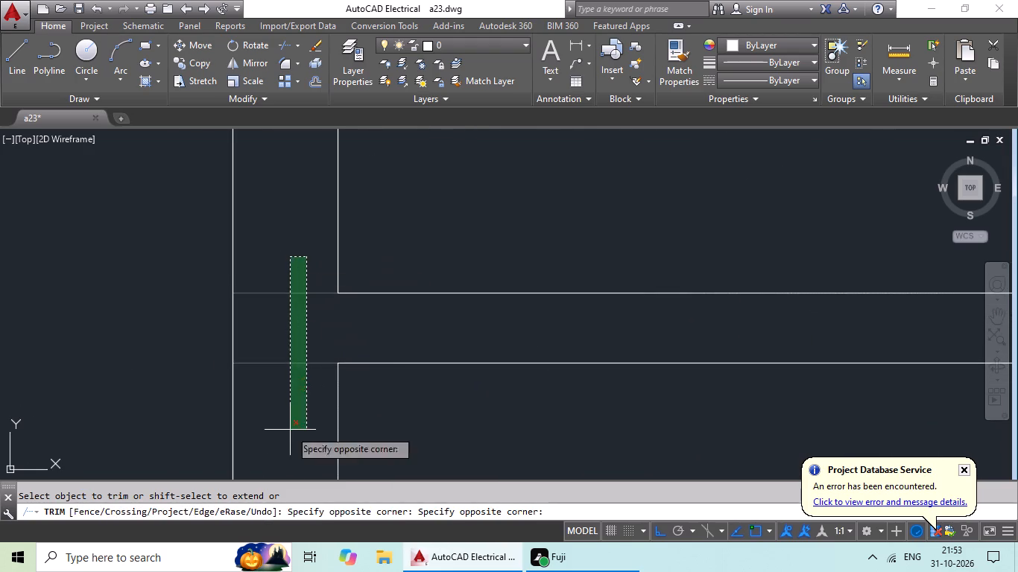
left_click(290, 430)
Trim the crossing lines where the divider between the two small lower-right rooms meets the right exterior wall.
scroll(422, 381, "down", 4)
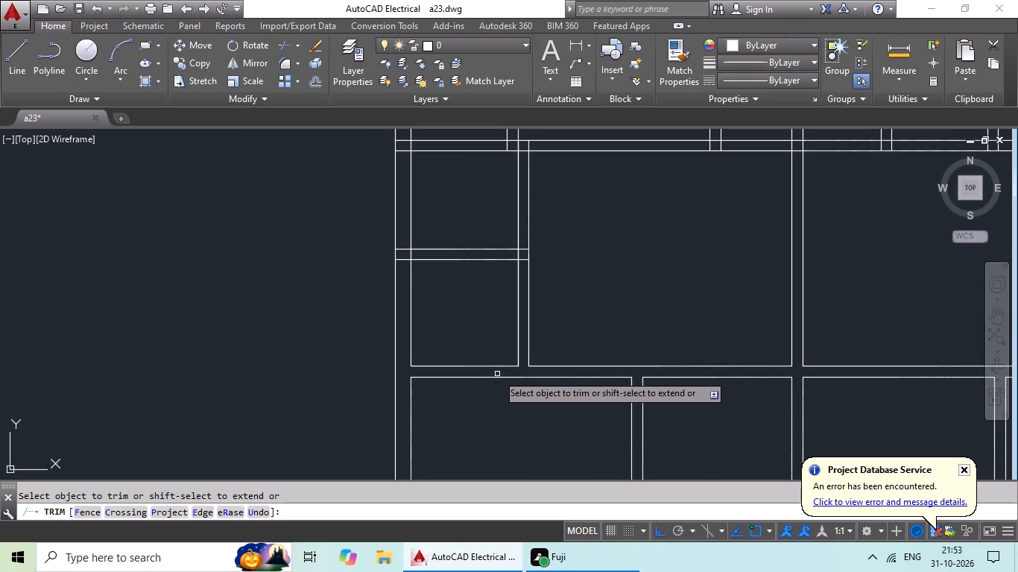
scroll(566, 340, "down", 3)
middle_click_drag(646, 341, 570, 356)
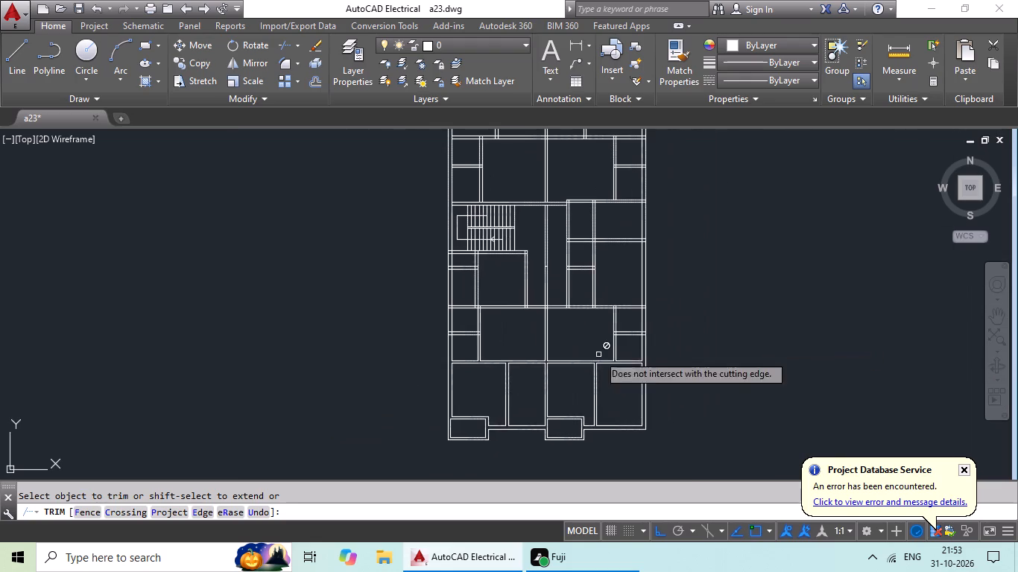
scroll(646, 340, "up", 7)
left_click_drag(642, 216, 613, 342)
left_click_drag(613, 342, 618, 325)
left_click_drag(635, 262, 488, 290)
left_click_drag(488, 290, 549, 287)
Trim the overlapping lines where the divider between the two small lower-right rooms meets the vertical partition beside them.
scroll(602, 279, "down", 3)
middle_click_drag(359, 329, 484, 328)
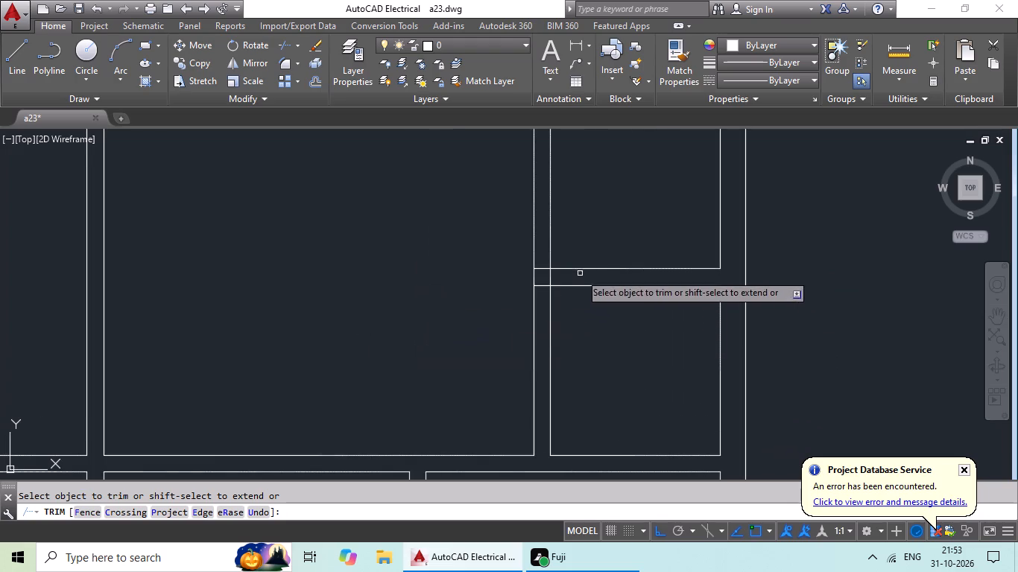
scroll(567, 270, "up", 4)
left_click_drag(581, 273, 423, 340)
left_click_drag(423, 340, 425, 332)
left_click_drag(433, 235, 433, 348)
left_click_drag(431, 362, 423, 387)
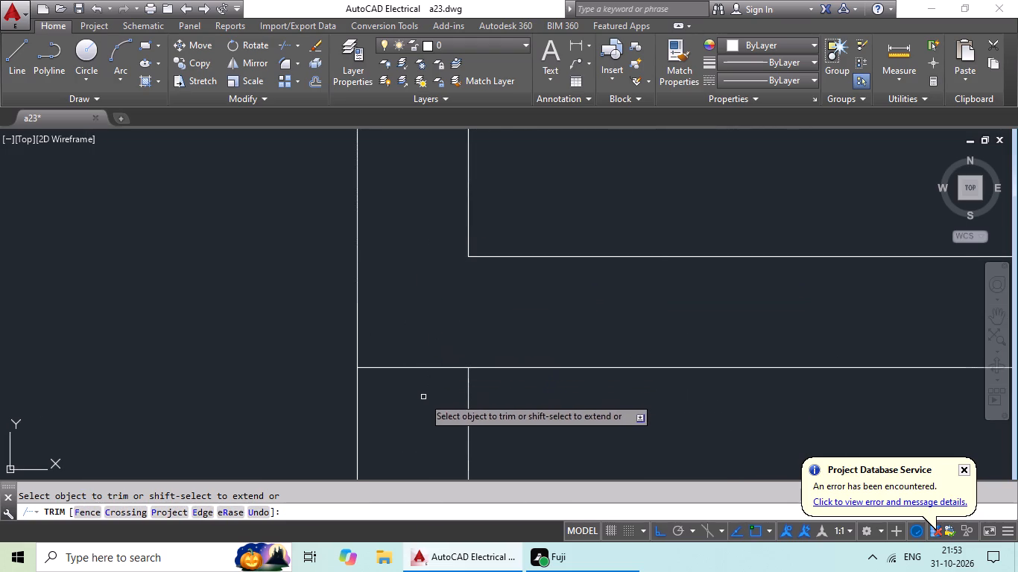
left_click_drag(411, 319, 400, 411)
left_click(414, 387)
Trim the overlapping lines where the divider between the two small lower-left rooms meets the vertical partition beside them.
scroll(459, 372, "down", 3)
middle_click_drag(472, 386, 484, 357)
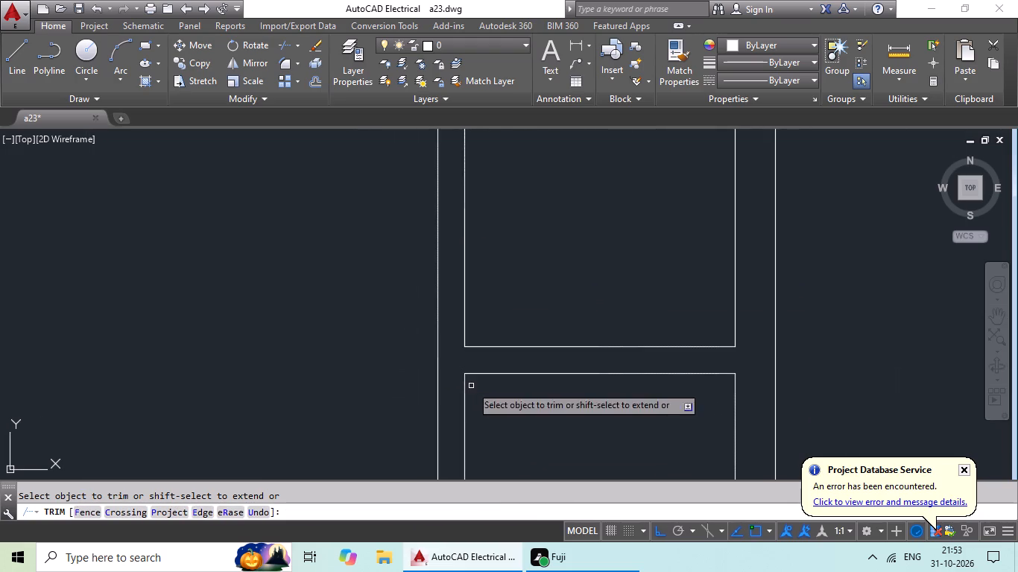
middle_click_drag(484, 357, 525, 283)
scroll(540, 270, "down", 3)
middle_click_drag(209, 367, 264, 367)
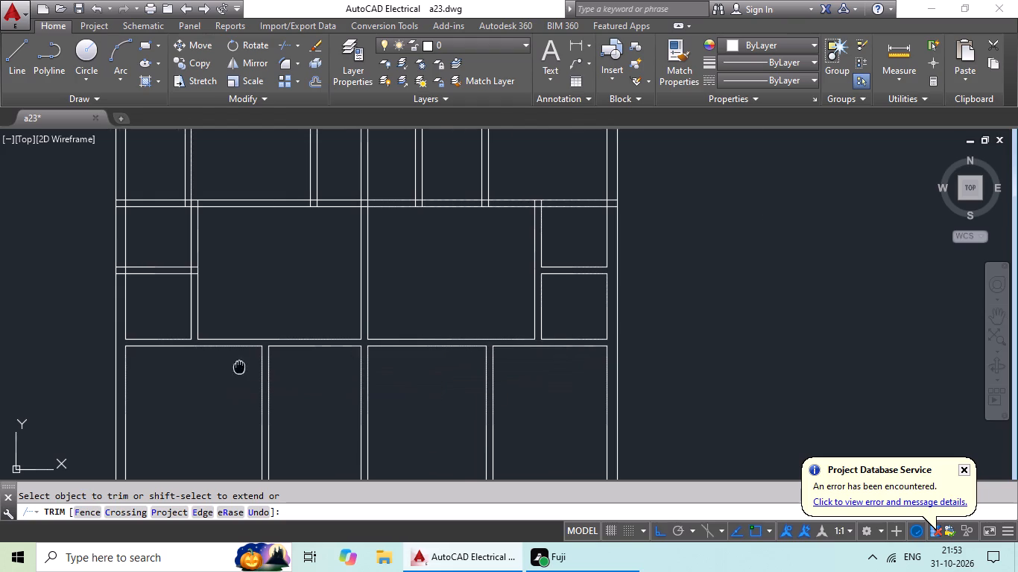
middle_click_drag(264, 367, 464, 364)
scroll(449, 267, "up", 7)
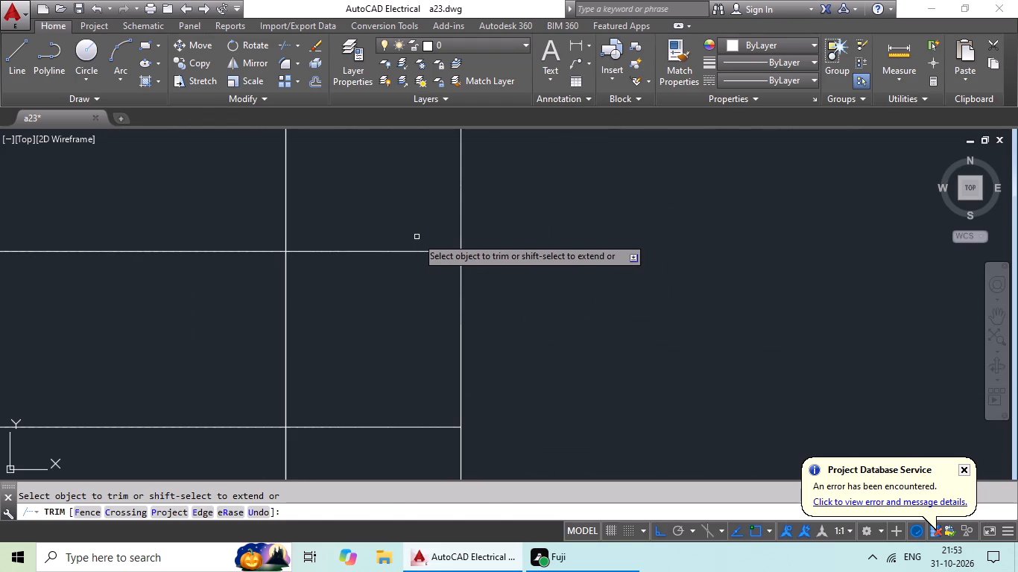
left_click_drag(417, 238, 349, 491)
left_click_drag(348, 491, 360, 431)
left_click_drag(330, 448, 333, 442)
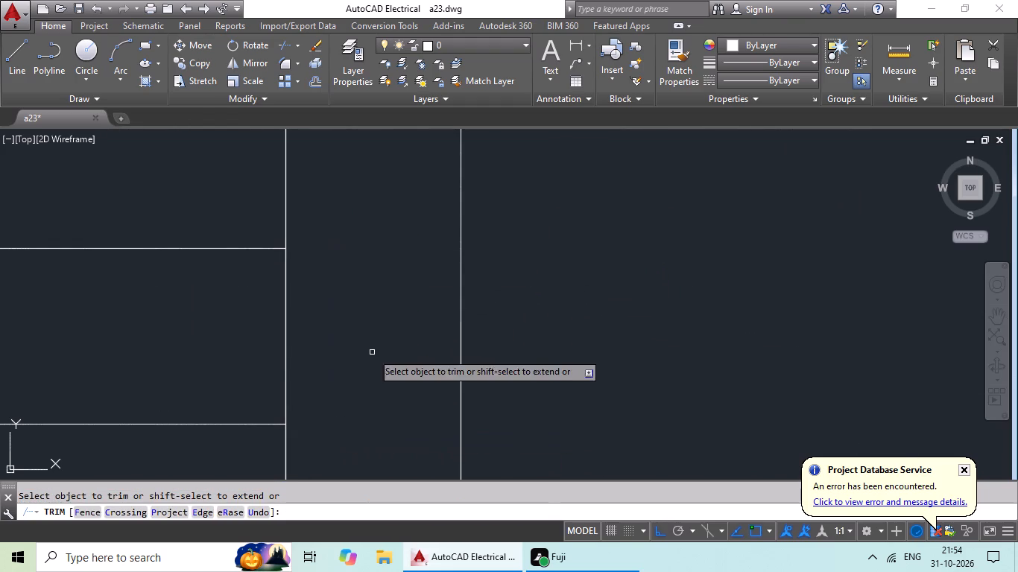
left_click_drag(375, 329, 196, 377)
left_click_drag(196, 377, 224, 378)
Trim the crossing lines where the divider between the two small lower-left rooms meets the left exterior wall.
scroll(435, 360, "down", 4)
middle_click_drag(262, 363, 409, 363)
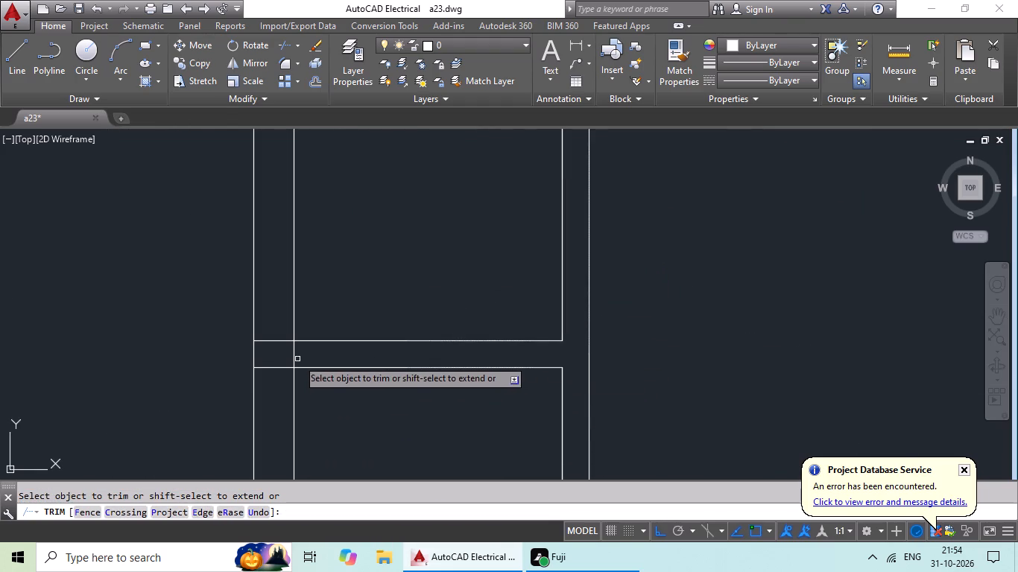
scroll(296, 358, "up", 3)
left_click_drag(366, 332, 260, 362)
left_click(259, 362)
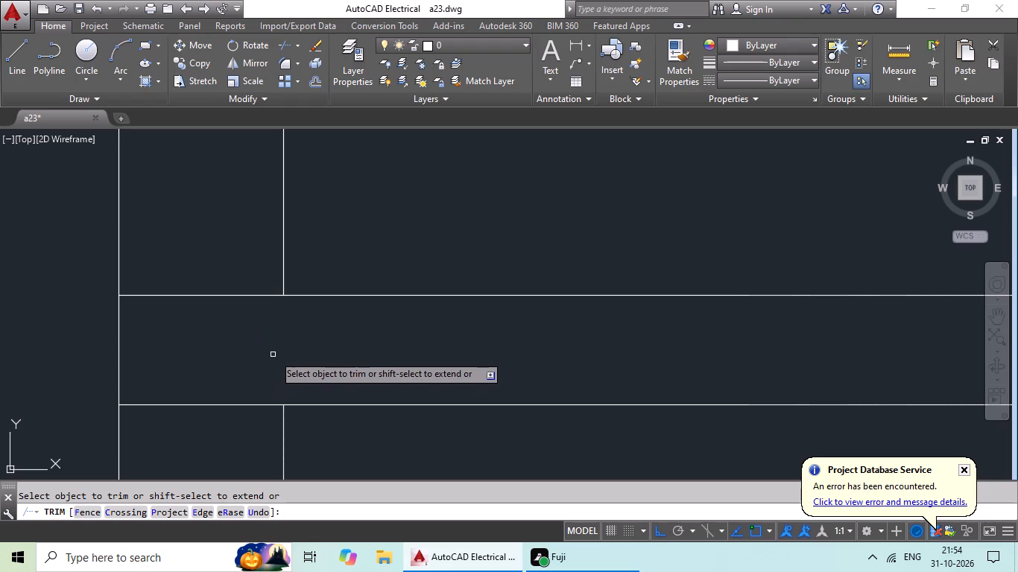
left_click_drag(241, 285, 198, 442)
left_click_drag(199, 434, 210, 424)
Trim the crossing lines where the second horizontal interior wall from the bottom meets the right exterior wall.
scroll(363, 360, "down", 2)
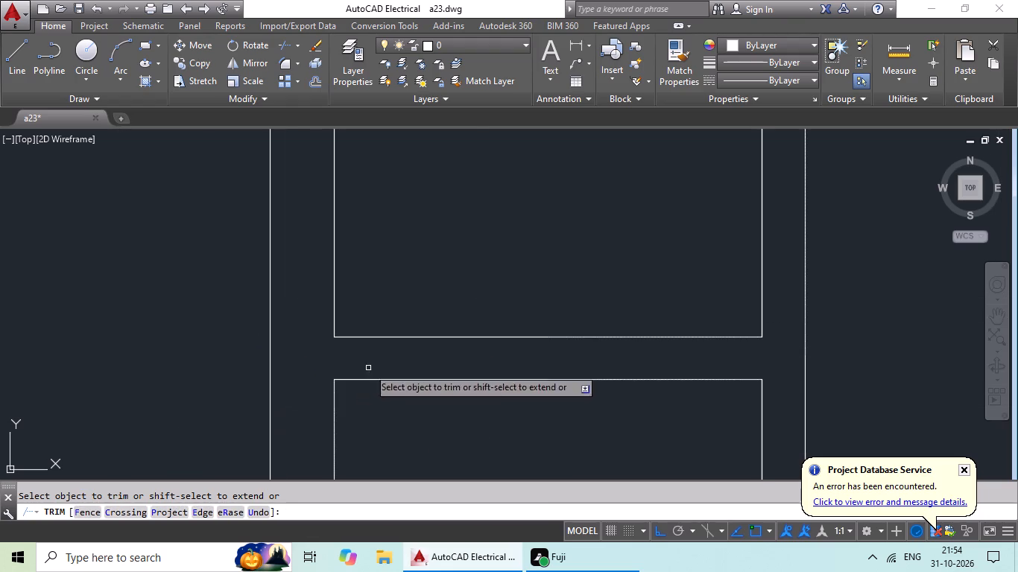
scroll(500, 344, "down", 4)
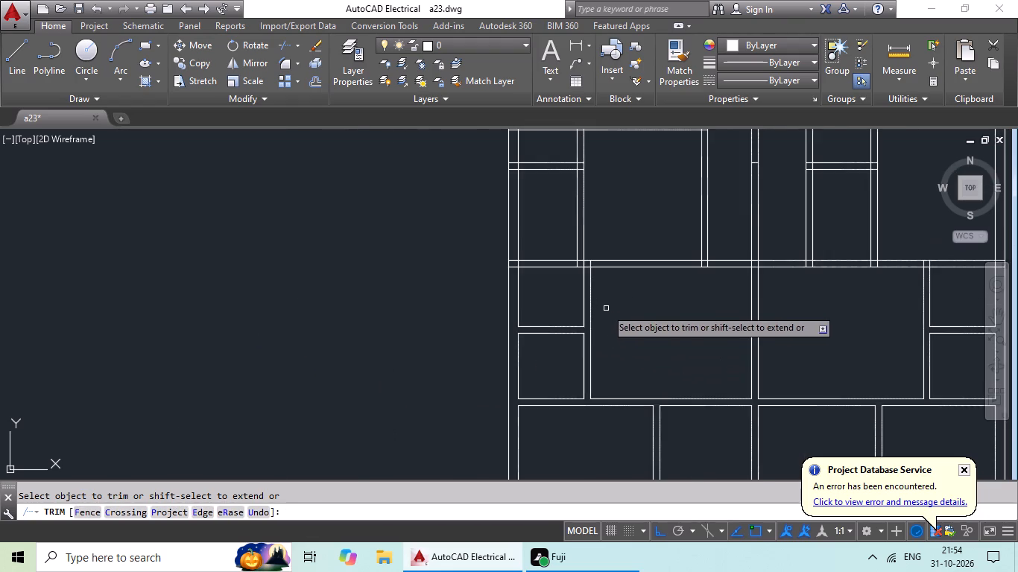
scroll(617, 317, "down", 1)
middle_click_drag(617, 317, 484, 325)
scroll(554, 340, "down", 1)
middle_click_drag(571, 334, 477, 360)
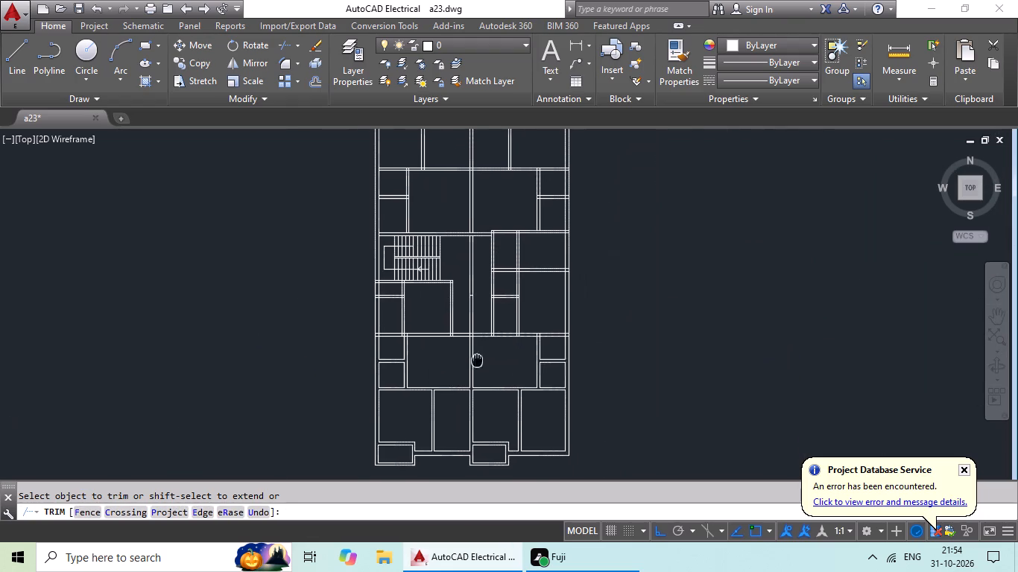
scroll(563, 337, "up", 5)
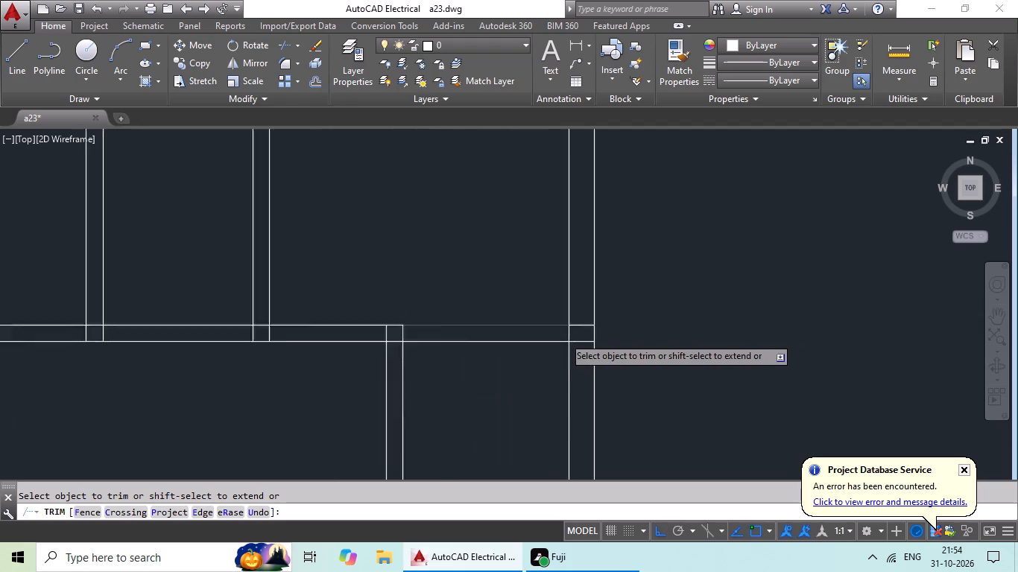
scroll(563, 337, "up", 4)
scroll(645, 285, "down", 2)
left_click_drag(648, 254, 643, 366)
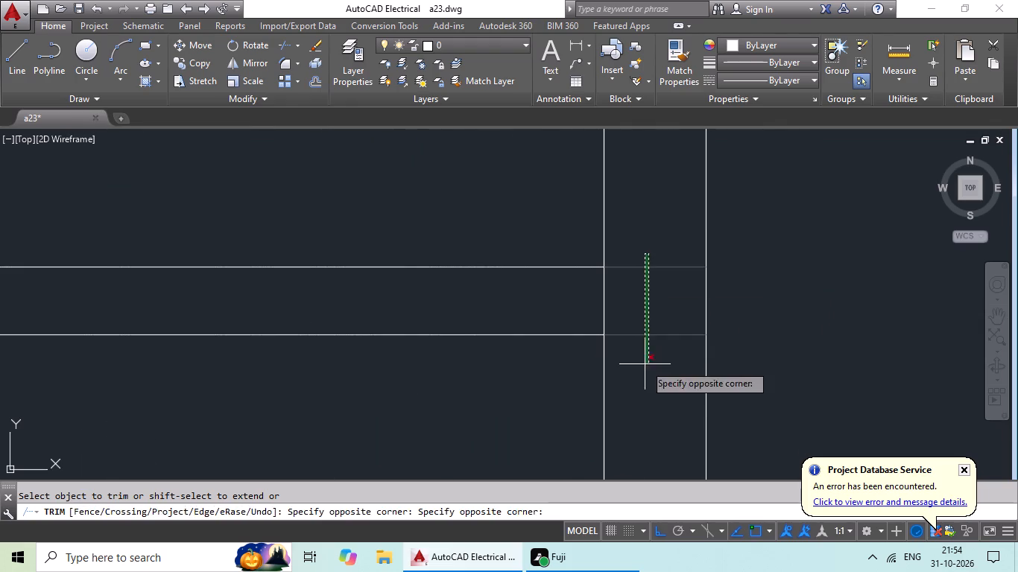
left_click(645, 364)
left_click_drag(656, 282, 539, 316)
left_click_drag(539, 316, 547, 316)
Trim the overlapping lines where the right-hand partition below the second horizontal interior wall joins it, opening the T-junction.
scroll(654, 296, "down", 4)
scroll(542, 299, "up", 4)
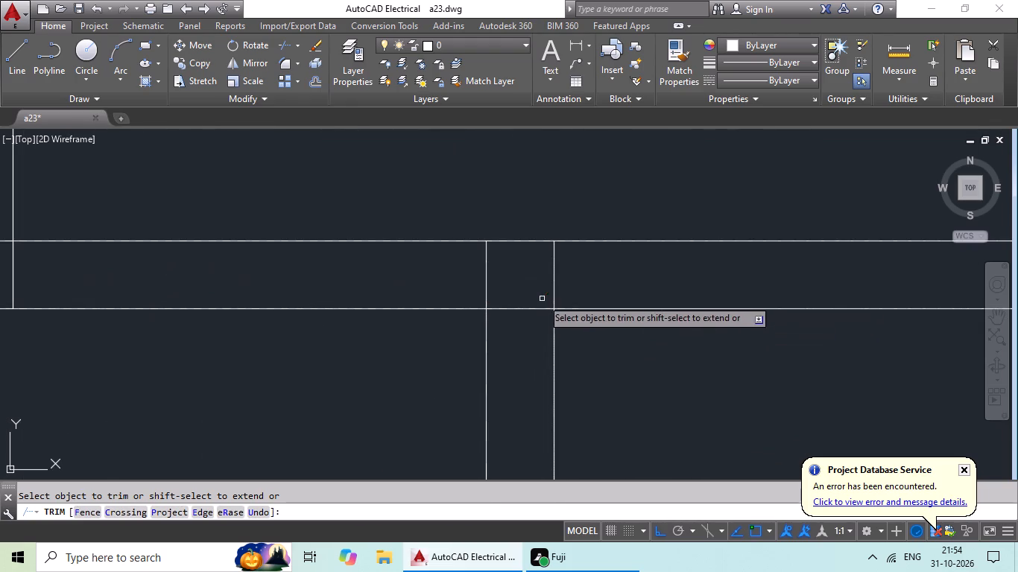
left_click_drag(630, 273, 453, 285)
left_click(451, 285)
left_click_drag(483, 273, 522, 336)
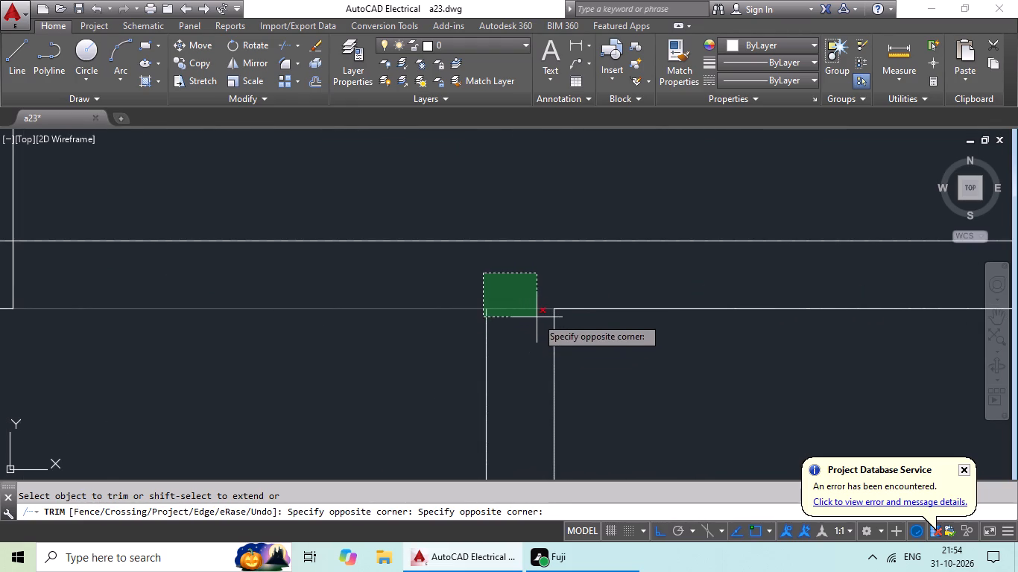
left_click_drag(536, 304, 531, 329)
left_click_drag(527, 292, 516, 350)
left_click(526, 346)
Trim the overlapping lines where the rightmost partition above the second horizontal interior wall joins it.
scroll(543, 335, "down", 4)
scroll(452, 325, "up", 4)
left_click_drag(553, 320, 403, 348)
left_click_drag(403, 348, 421, 341)
left_click_drag(479, 278, 474, 313)
left_click(474, 313)
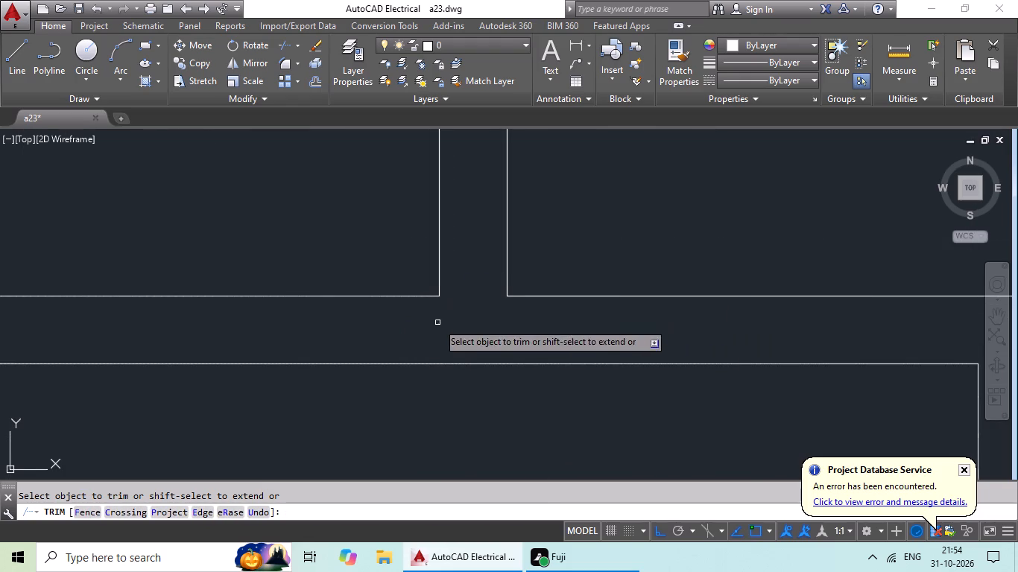
Trim the overlapping lines where the next partition to the left above the second horizontal interior wall joins it.
scroll(437, 322, "down", 3)
middle_click_drag(355, 330, 562, 337)
scroll(477, 328, "up", 3)
left_click_drag(568, 331, 549, 335)
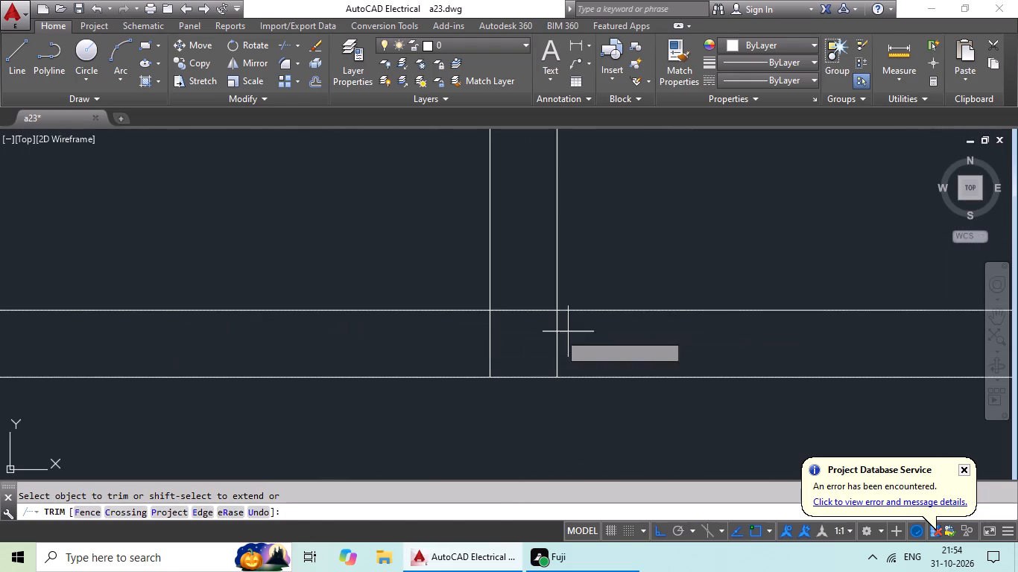
left_click_drag(549, 335, 484, 357)
left_click(484, 357)
left_click_drag(531, 271, 521, 327)
left_click(522, 325)
Trim the crossing lines where the central vertical wall intersects the second horizontal interior wall, opening the four-way junction.
scroll(561, 309, "down", 2)
middle_click_drag(428, 358, 513, 362)
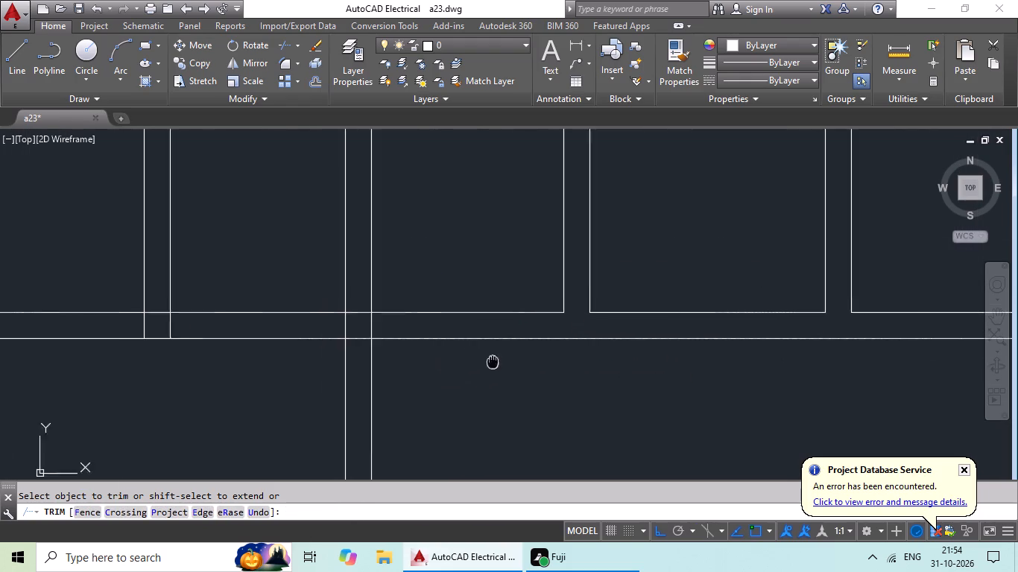
middle_click_drag(513, 362, 545, 362)
scroll(459, 328, "up", 4)
left_click_drag(531, 288, 174, 362)
left_click_drag(174, 362, 238, 337)
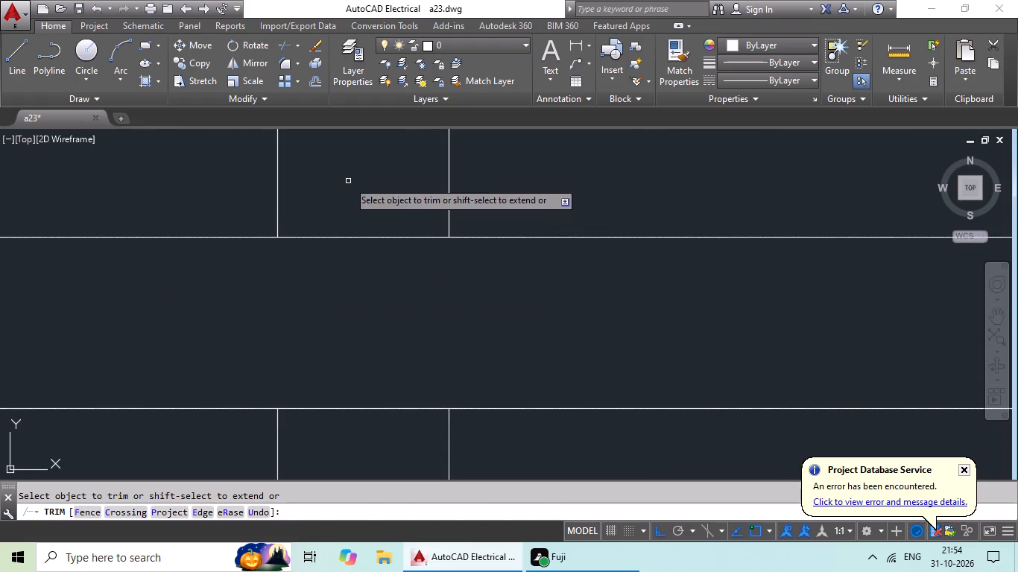
left_click_drag(348, 185, 350, 416)
left_click(350, 416)
Trim the overlapping lines where the first partition left of the central wall joins the second horizontal interior wall from above.
scroll(432, 345, "down", 4)
scroll(194, 330, "up", 5)
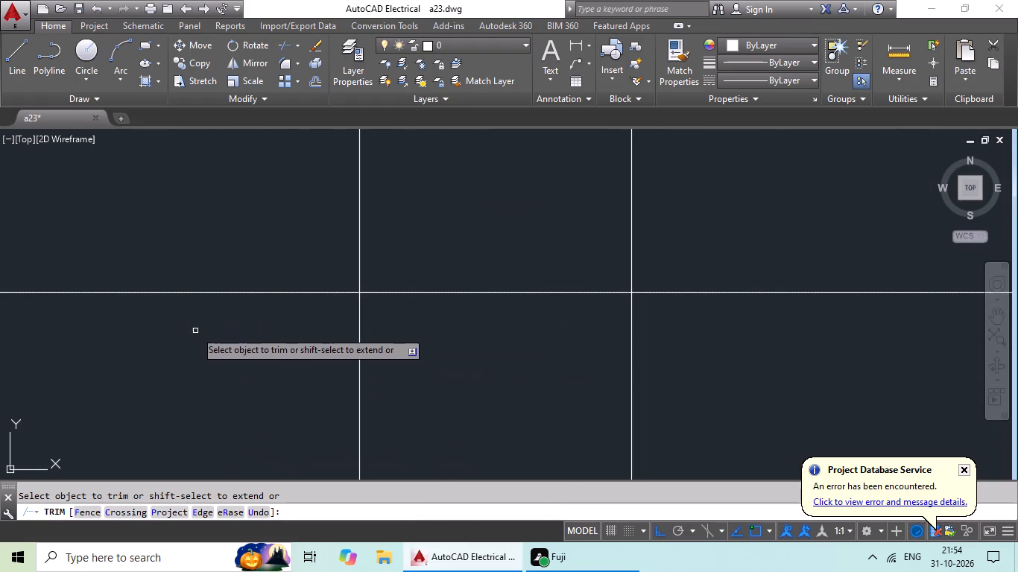
scroll(692, 331, "down", 1)
left_click_drag(696, 340, 338, 420)
left_click_drag(338, 422, 358, 417)
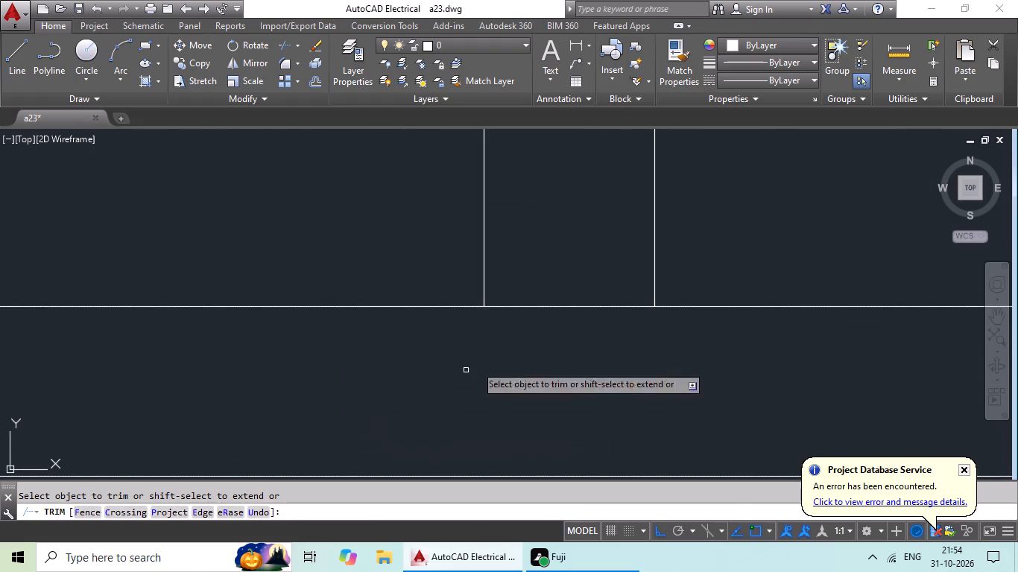
left_click_drag(536, 247, 536, 363)
left_click(537, 363)
Trim the overlapping lines where the leftmost partitions above and below meet the second horizontal interior wall, opening the offset junction.
scroll(601, 317, "down", 4)
middle_click_drag(444, 361, 703, 335)
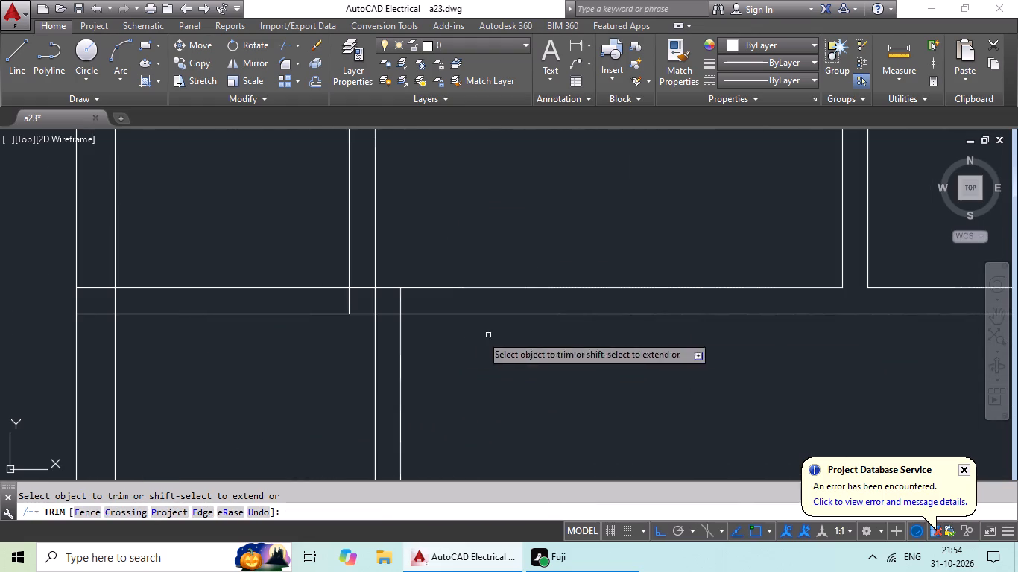
scroll(374, 297, "up", 3)
left_click_drag(528, 282, 200, 345)
left_click_drag(200, 345, 250, 345)
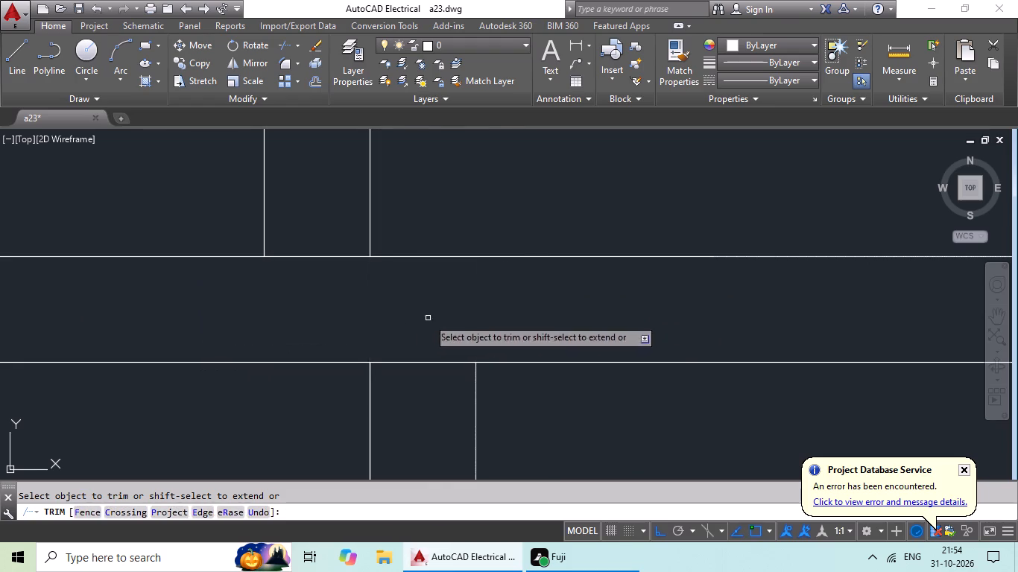
left_click_drag(429, 321, 433, 422)
left_click_drag(435, 411, 443, 404)
left_click_drag(330, 238, 314, 307)
left_click(314, 307)
Trim the overlapping lines where the second horizontal interior wall joins the left exterior wall.
scroll(367, 287, "down", 2)
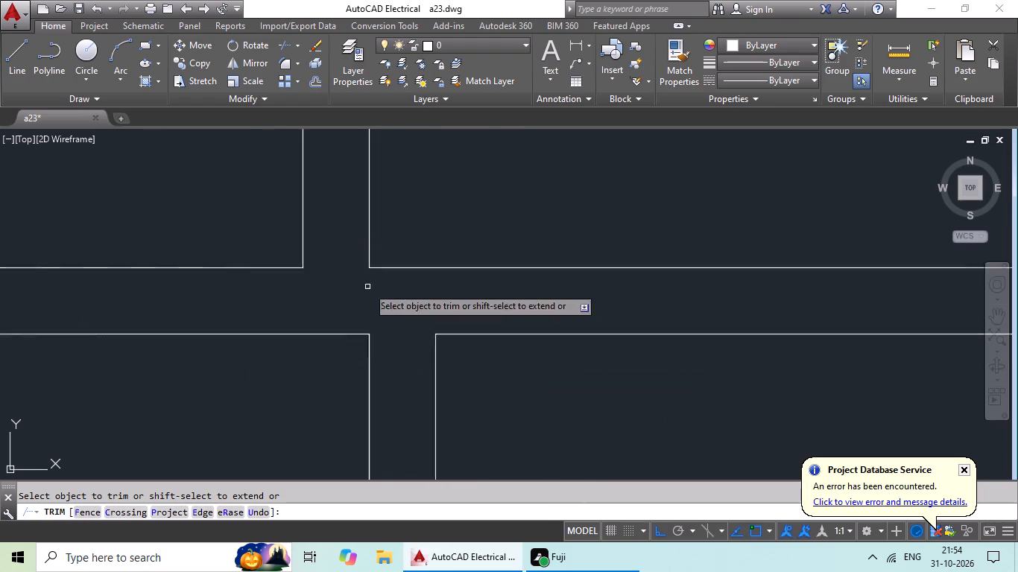
scroll(367, 287, "down", 4)
middle_click_drag(447, 335, 550, 322)
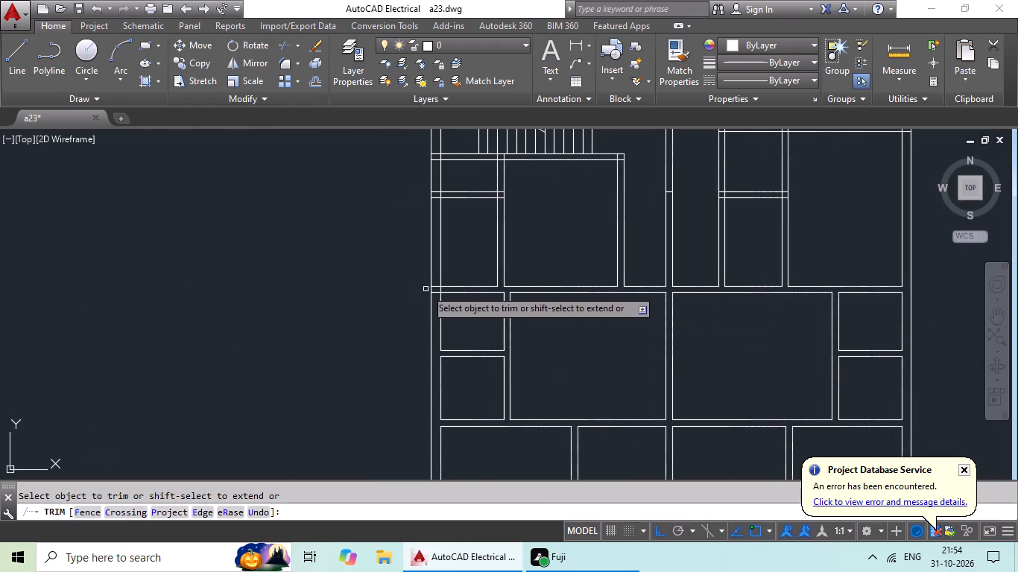
scroll(425, 290, "up", 6)
left_click_drag(563, 276, 429, 331)
left_click(429, 331)
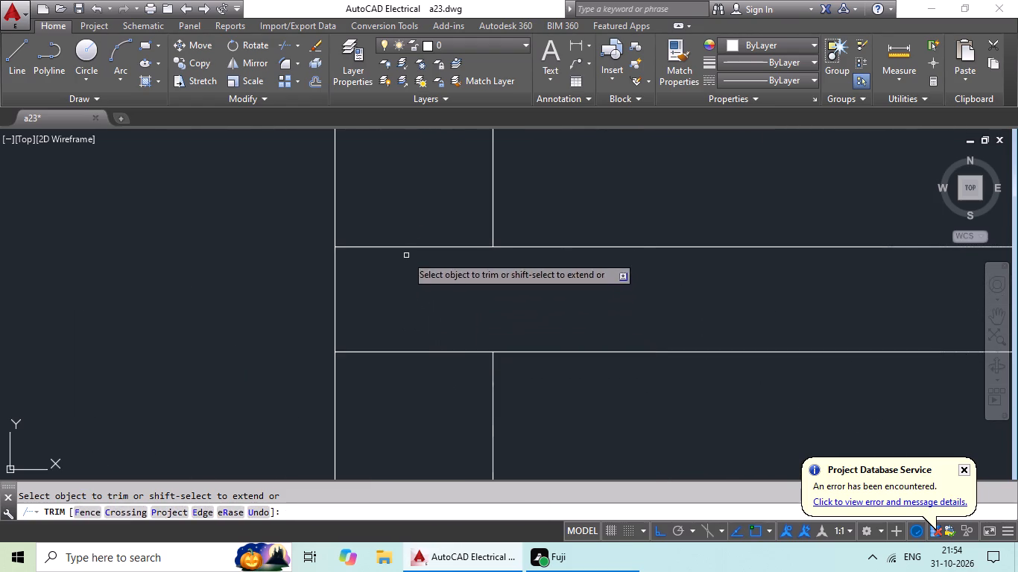
left_click_drag(422, 221, 408, 382)
left_click_drag(408, 380, 423, 370)
Trim the overlapping lines where the short lower cross wall in the right-hand room block meets the partition on its right.
scroll(483, 331, "down", 5)
middle_click_drag(550, 372, 501, 402)
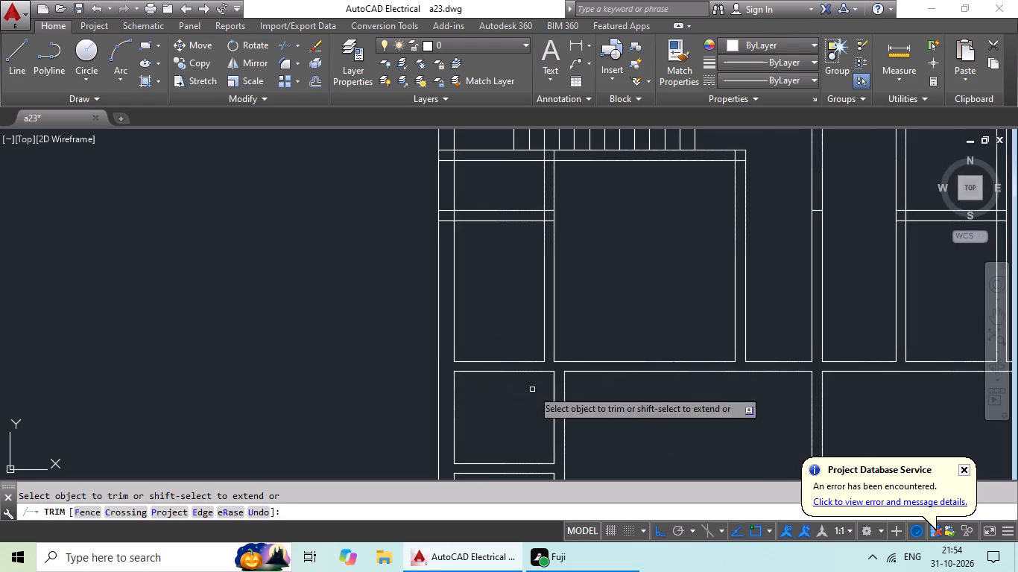
middle_click_drag(649, 327, 585, 342)
scroll(616, 323, "down", 2)
middle_click_drag(632, 333, 575, 348)
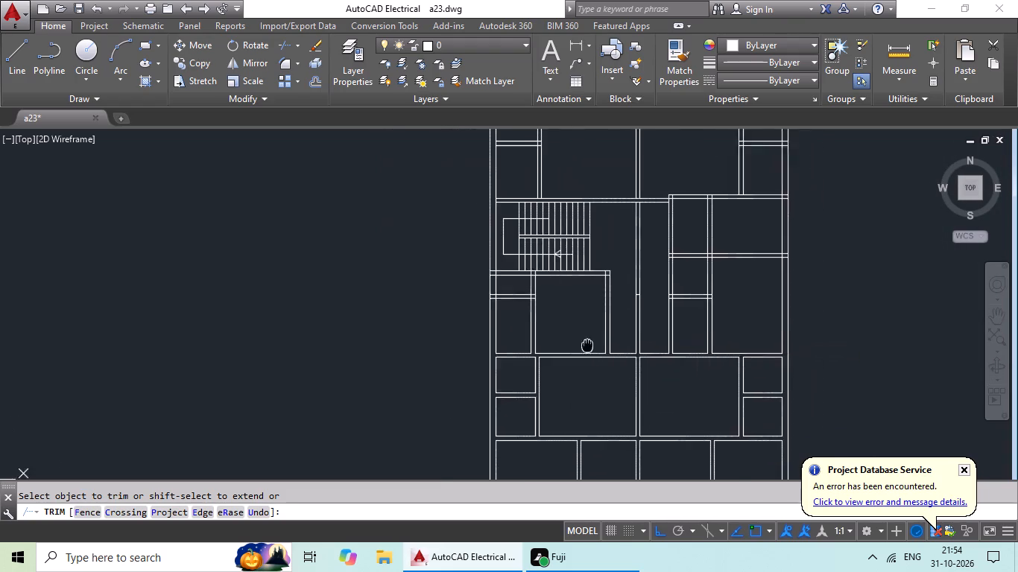
middle_click_drag(575, 348, 551, 354)
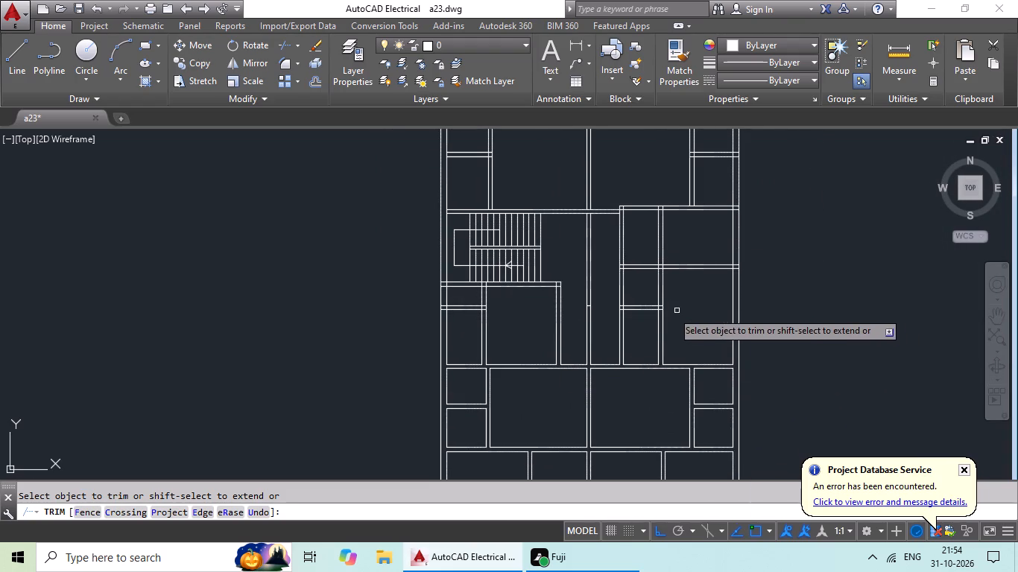
scroll(657, 314, "up", 5)
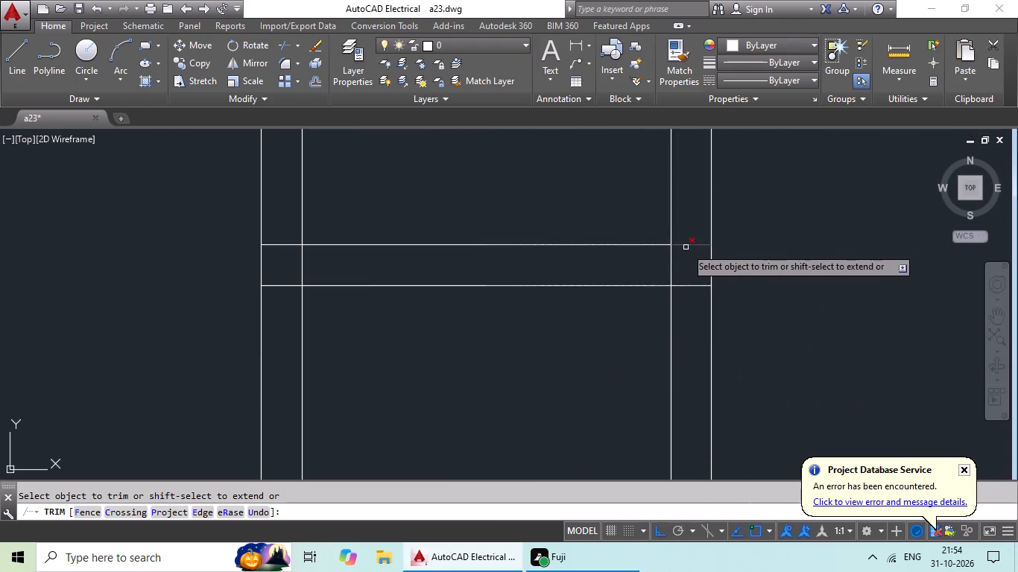
scroll(687, 250, "up", 4)
left_click_drag(704, 197, 702, 444)
left_click_drag(704, 431, 706, 417)
scroll(731, 336, "down", 1)
left_click_drag(727, 340, 705, 433)
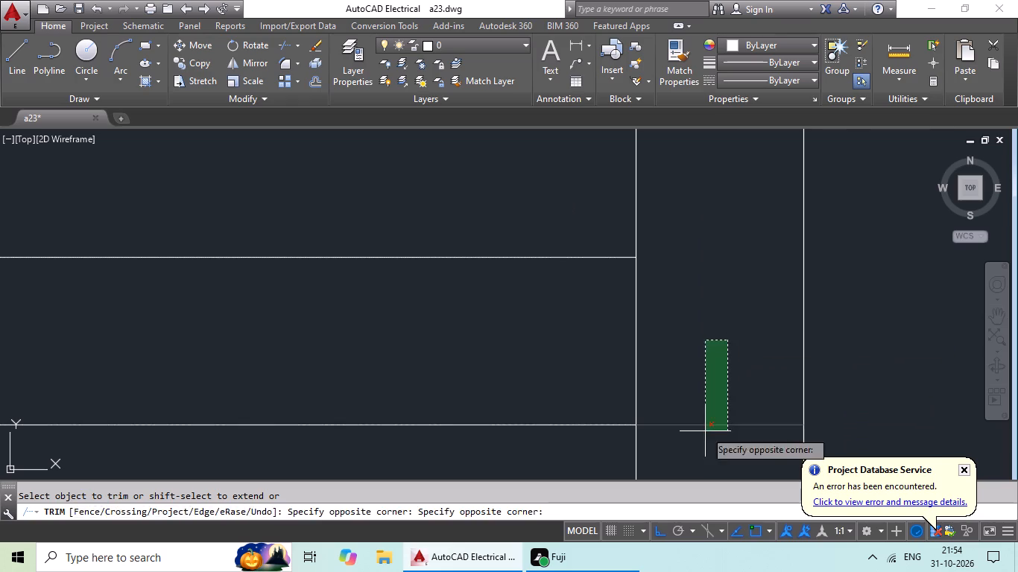
left_click(704, 433)
left_click_drag(735, 334, 564, 366)
left_click_drag(563, 366, 588, 366)
Trim the overlapping lines where that short cross wall meets the left wall of the right-hand room block.
scroll(805, 340, "down", 4)
scroll(556, 344, "up", 3)
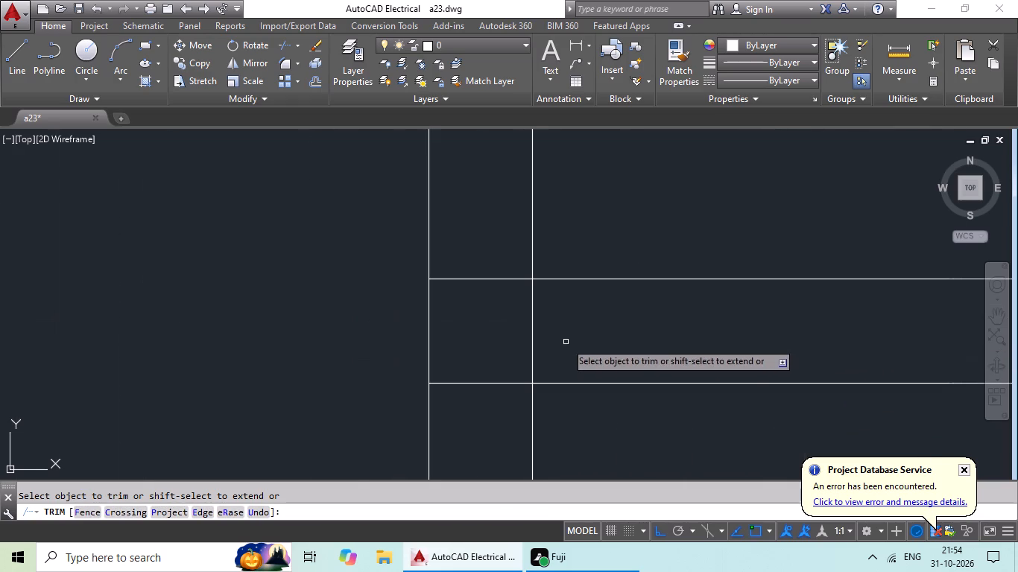
left_click_drag(649, 317, 485, 336)
left_click_drag(485, 337, 483, 324)
left_click_drag(499, 246, 474, 387)
left_click(474, 390)
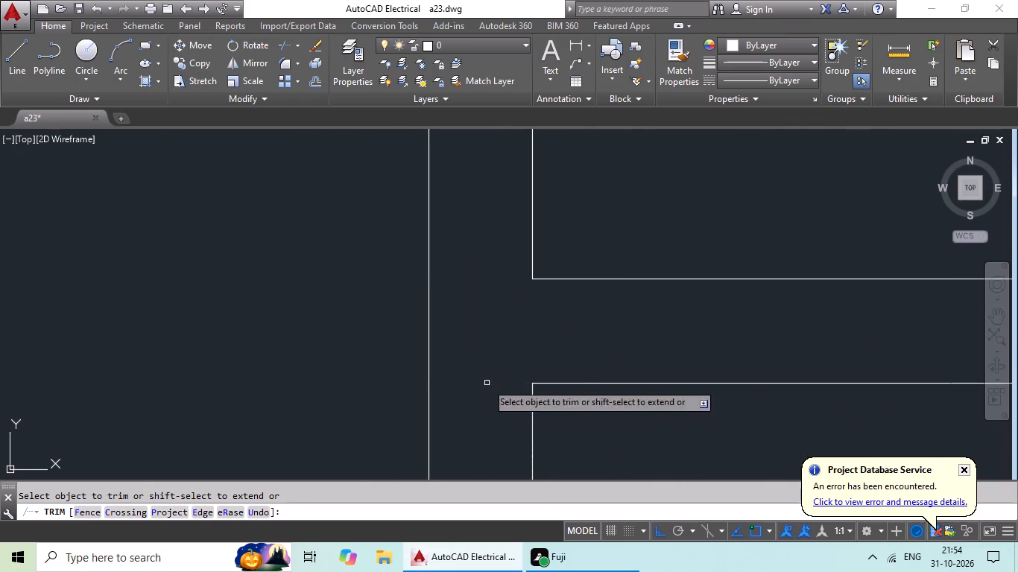
Trim away the two central wall lines above the short end cap, leaving the passage beside the staircase open.
scroll(537, 350, "down", 4)
scroll(440, 282, "down", 2)
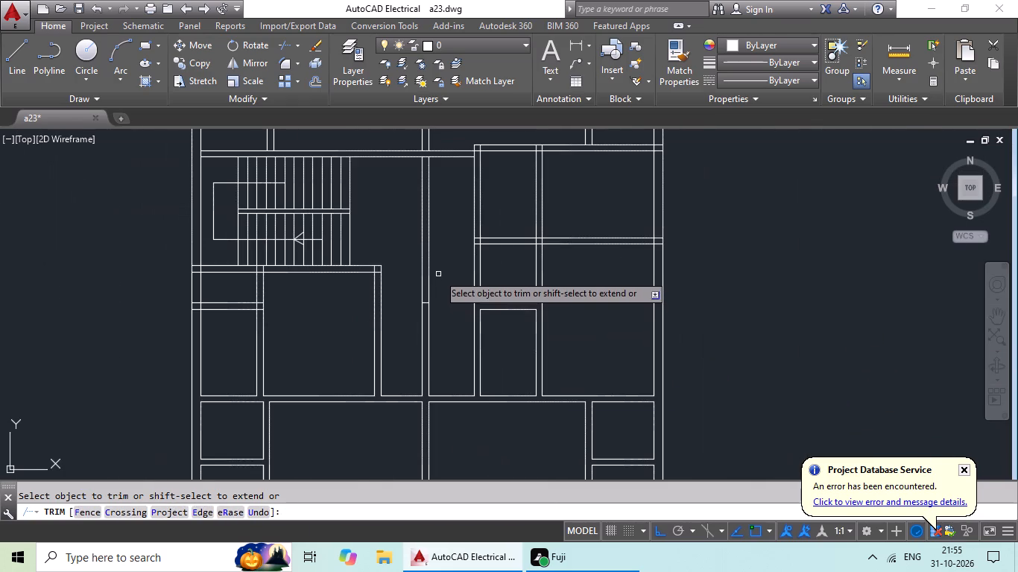
scroll(440, 270, "up", 1)
left_click_drag(460, 267, 409, 288)
left_click(409, 288)
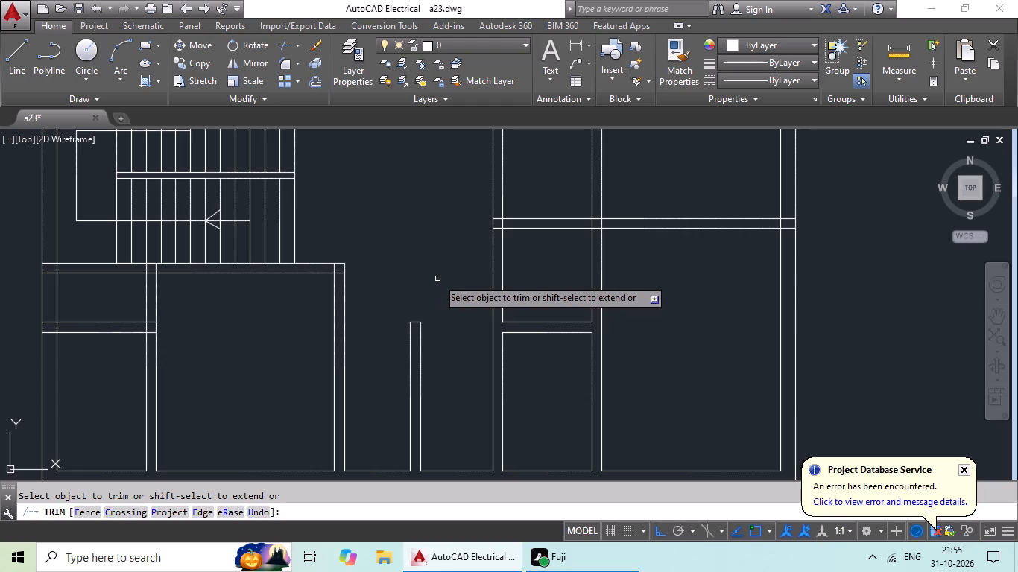
Trim the overlapping lines where the middle horizontal wall of the right-hand room block joins the right exterior wall.
middle_click_drag(515, 270, 421, 326)
scroll(704, 286, "up", 3)
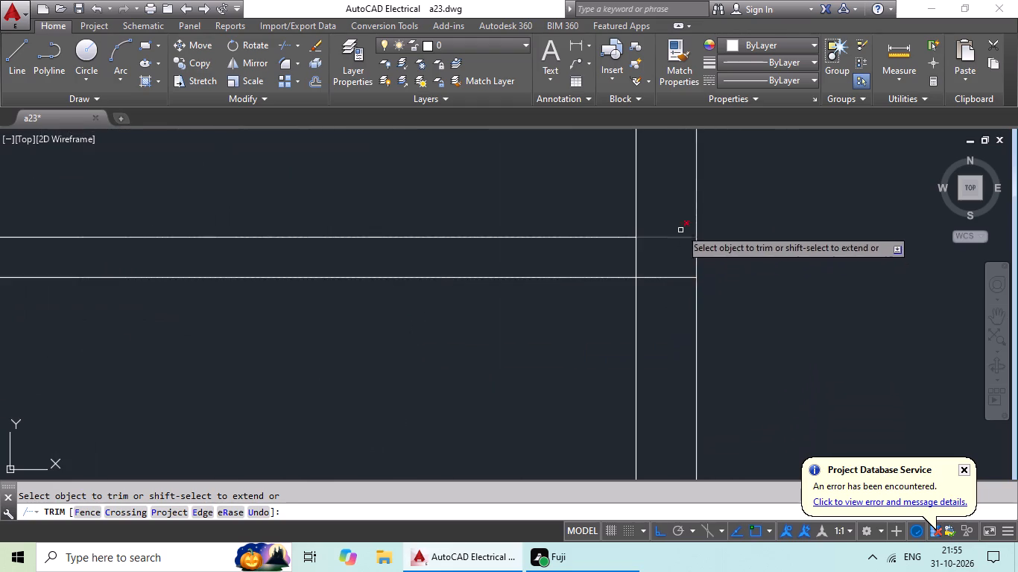
scroll(679, 223, "up", 2)
left_click_drag(677, 223, 631, 360)
left_click(629, 365)
left_click_drag(655, 276, 510, 337)
left_click_drag(510, 337, 535, 334)
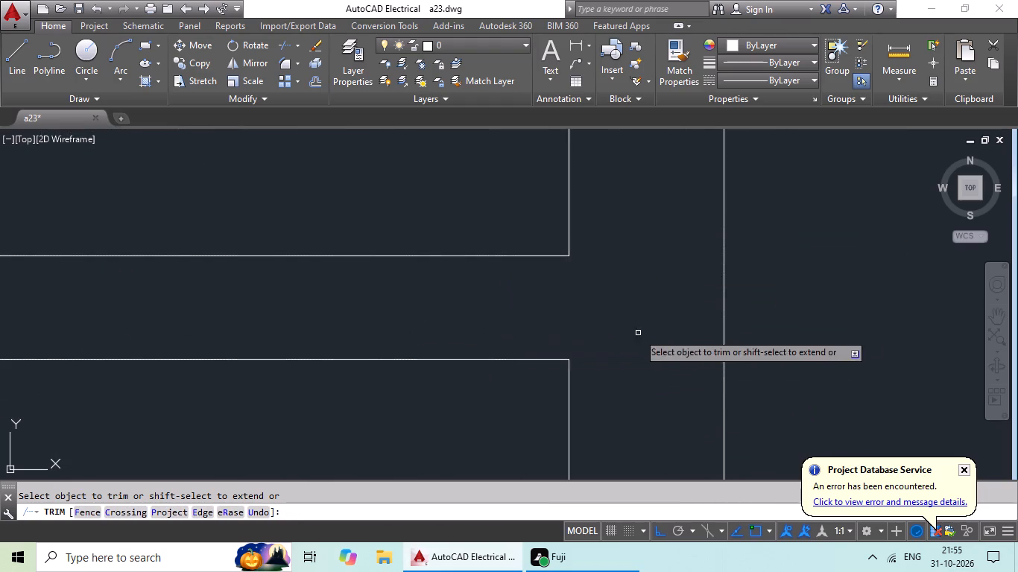
Trim the crossing lines where the vertical partition intersects the middle horizontal wall of the right-hand room block, opening the four-way junction.
scroll(658, 327, "down", 3)
middle_click_drag(500, 331, 764, 309)
scroll(418, 299, "up", 3)
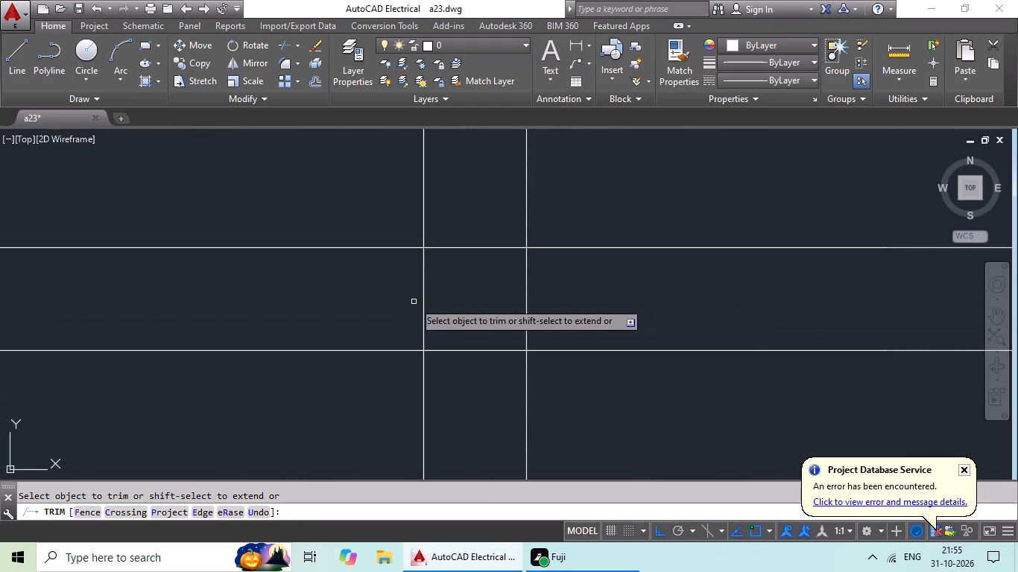
left_click_drag(721, 282, 394, 331)
left_click(392, 331)
left_click_drag(499, 299, 478, 369)
left_click_drag(478, 369, 496, 360)
Trim the overlapping lines where the middle horizontal wall joins the left wall of the right-hand room block.
scroll(569, 330, "down", 3)
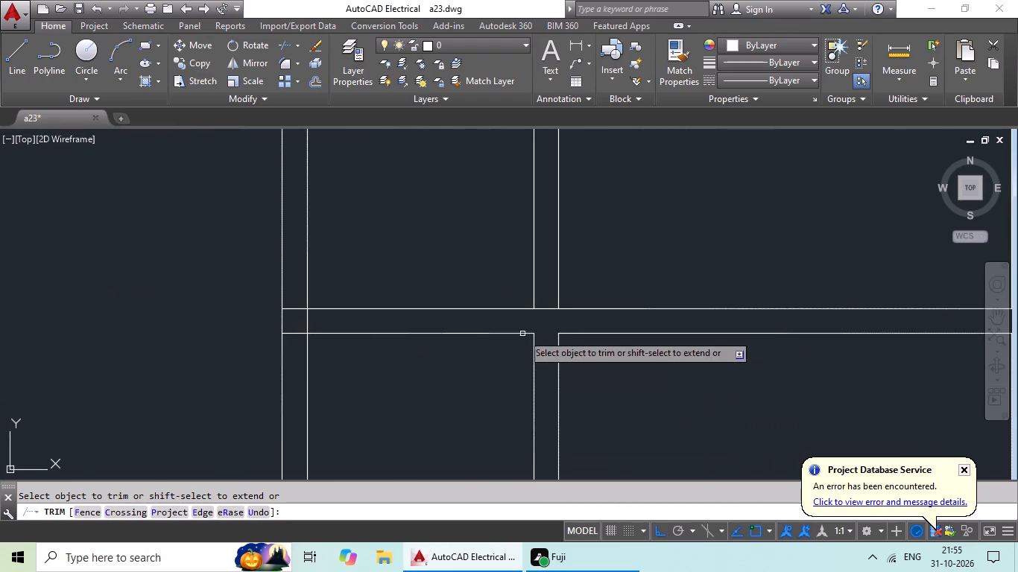
scroll(295, 317, "up", 4)
left_click_drag(478, 305, 338, 339)
left_click_drag(338, 339, 343, 320)
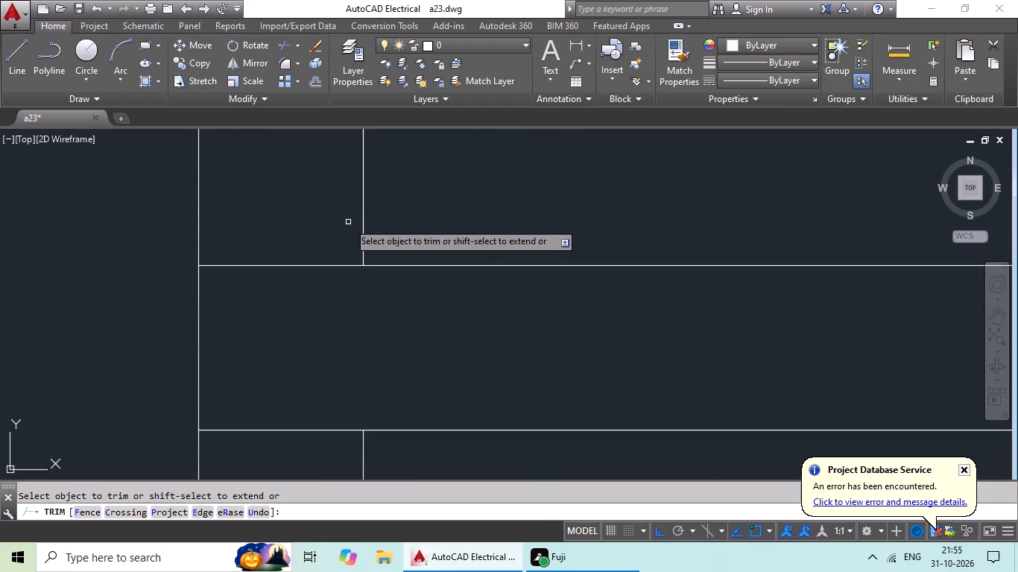
left_click_drag(333, 234, 292, 436)
Trim the overlapping lines at the upper-right corner of the room directly below the staircase.
scroll(402, 367, "down", 6)
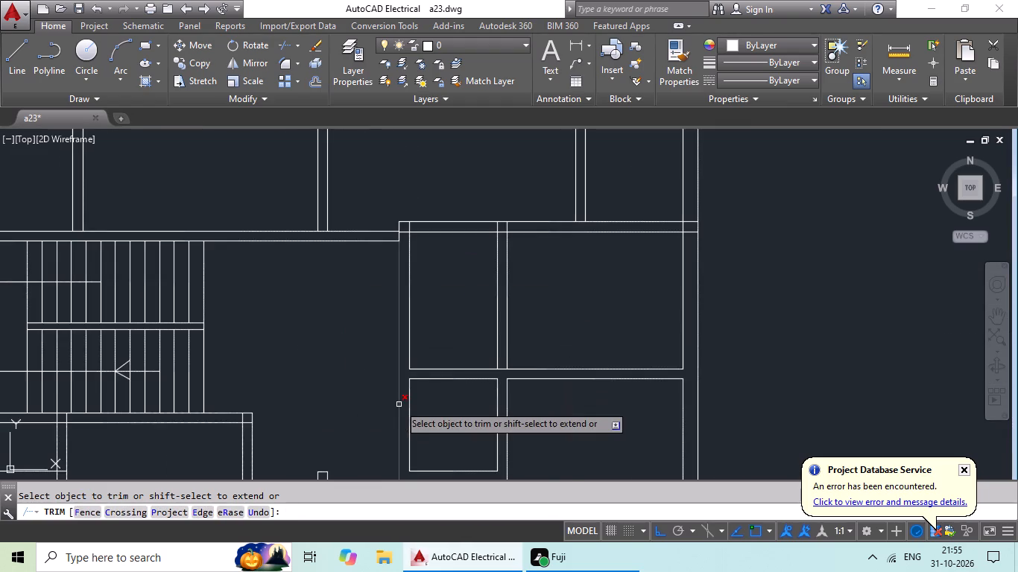
middle_click_drag(396, 404, 449, 362)
middle_click_drag(382, 341, 525, 227)
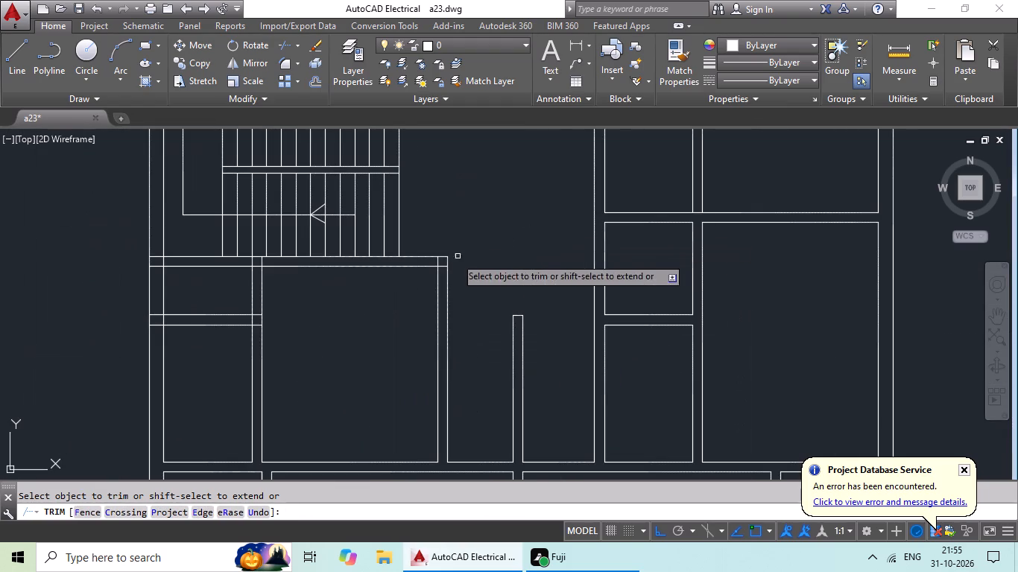
scroll(440, 264, "up", 5)
left_click_drag(452, 252, 438, 325)
left_click_drag(438, 325, 444, 255)
left_click_drag(443, 229, 347, 252)
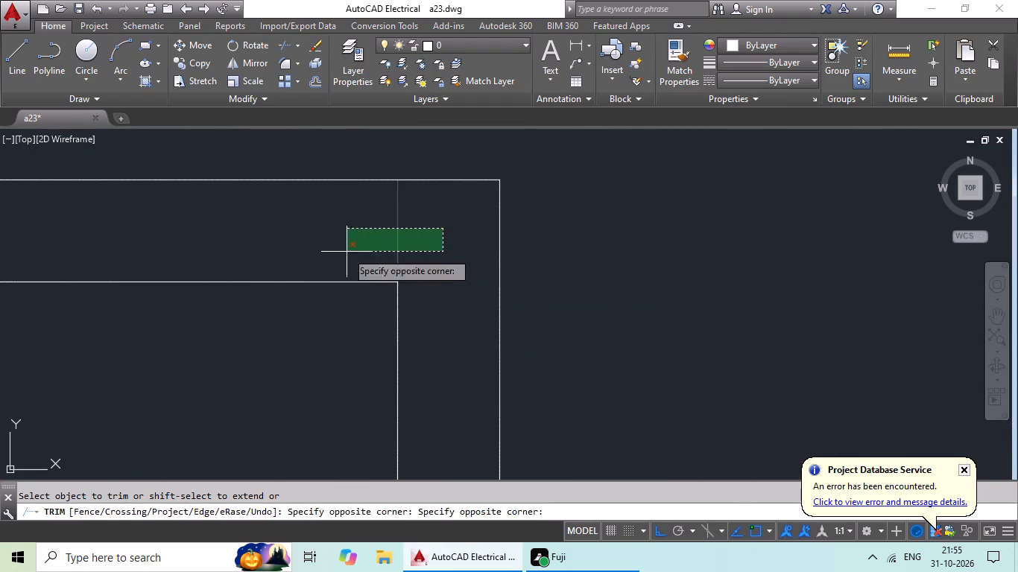
left_click(347, 252)
Trim the overlapping lines where the short cross wall in the left rooms below the staircase meets the vertical partition.
scroll(424, 234, "down", 4)
middle_click_drag(335, 274, 563, 272)
scroll(369, 334, "up", 4)
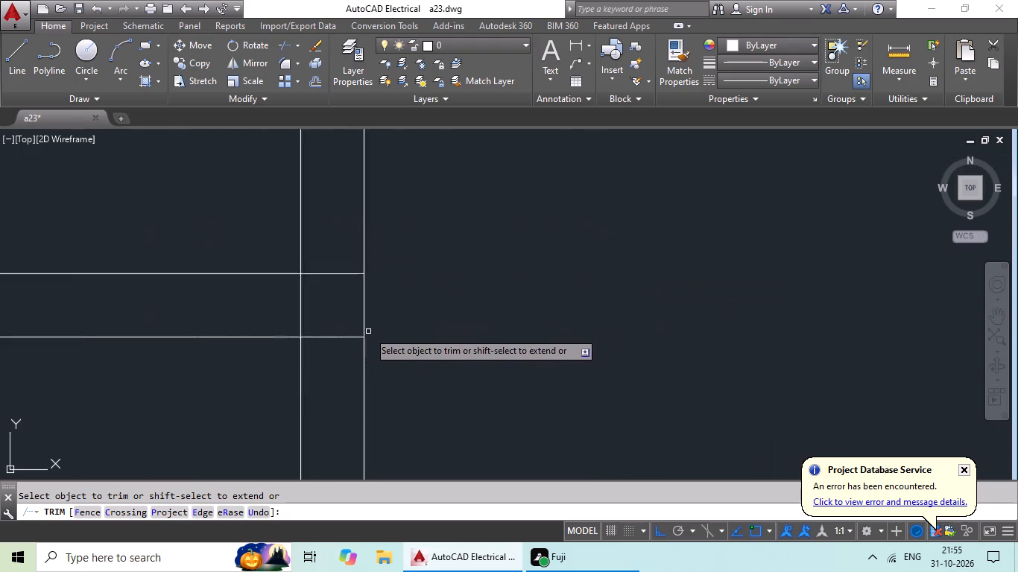
left_click_drag(339, 209, 305, 362)
left_click_drag(305, 359, 306, 344)
left_click_drag(326, 253, 192, 308)
left_click_drag(192, 308, 239, 308)
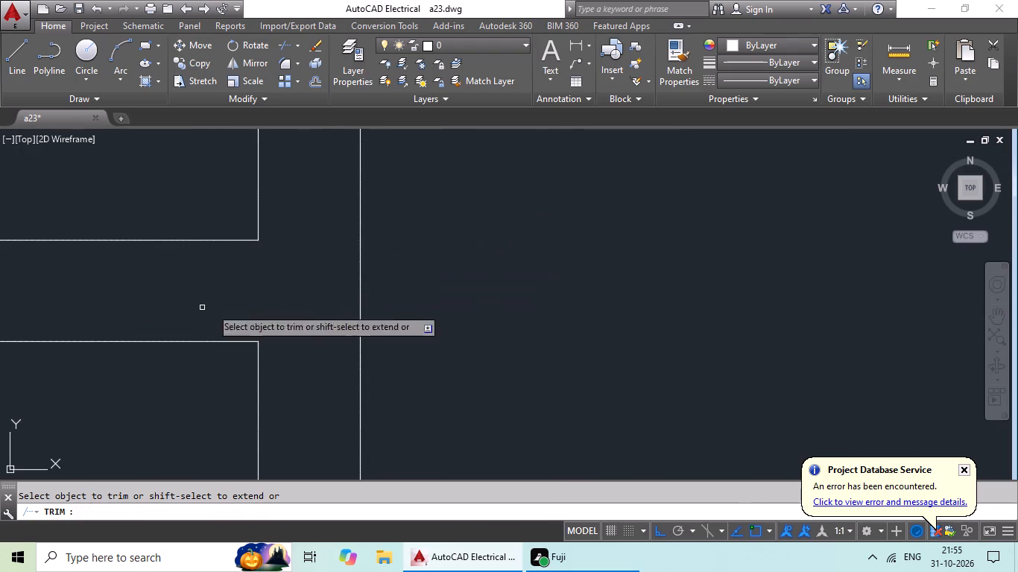
left_click_drag(239, 308, 379, 299)
Trim the overlapping lines where the short cross wall below the staircase joins the left exterior wall.
scroll(411, 289, "down", 4)
scroll(265, 294, "up", 4)
left_click_drag(400, 250, 177, 299)
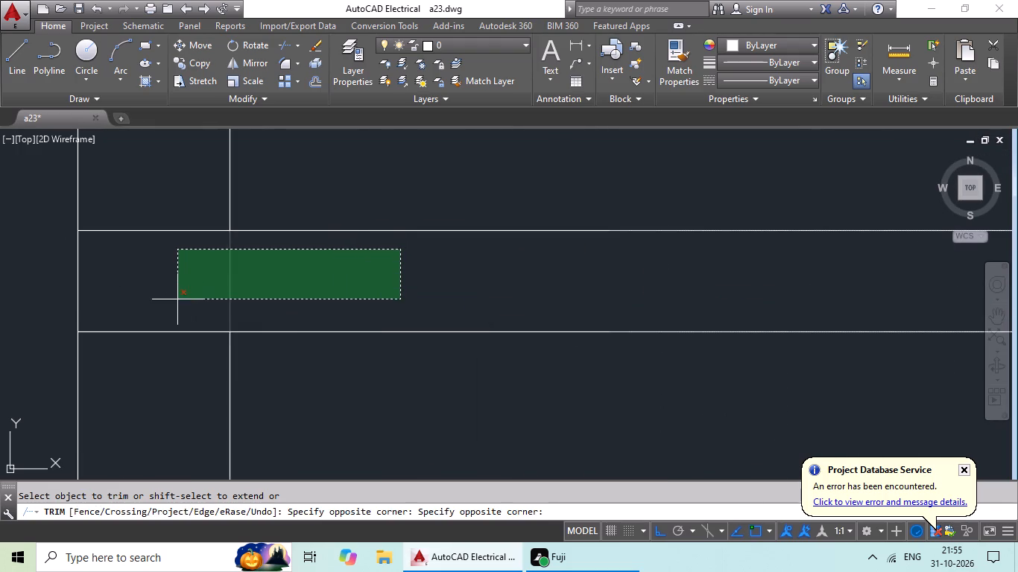
left_click_drag(177, 299, 177, 299)
left_click(177, 299)
left_click_drag(165, 115, 160, 283)
left_click_drag(186, 197, 146, 357)
left_click_drag(147, 338, 155, 355)
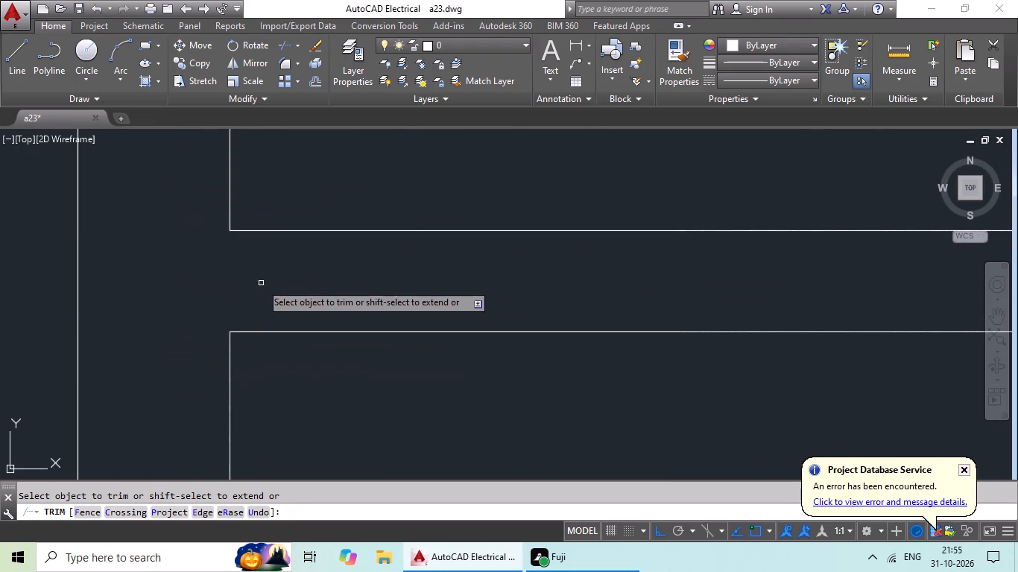
Trim the overlapping lines where the vertical partition joins the horizontal wall directly below the staircase.
scroll(261, 283, "down", 3)
scroll(355, 307, "down", 2)
middle_click_drag(443, 261, 440, 285)
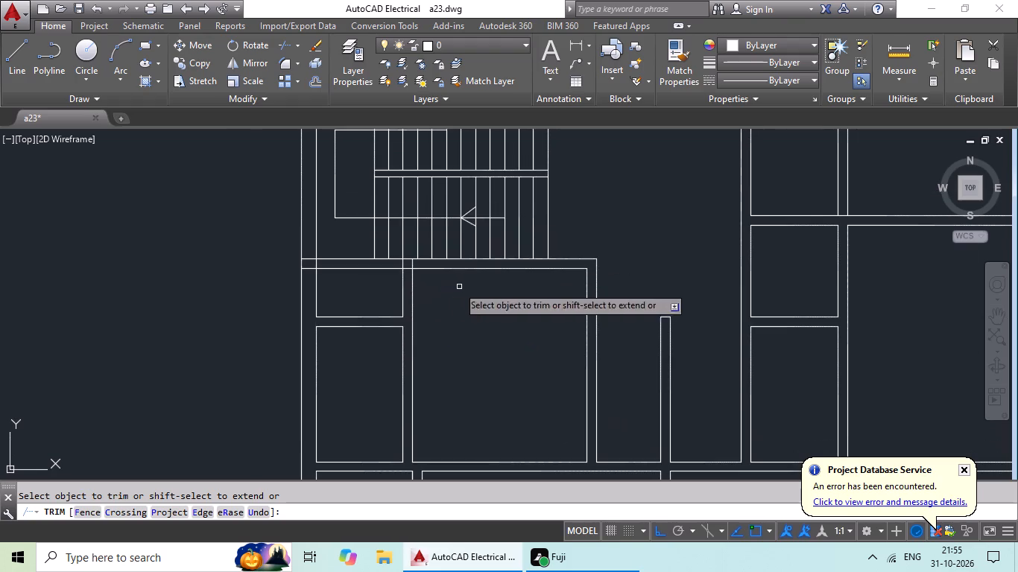
scroll(402, 262, "up", 5)
left_click_drag(574, 252, 329, 302)
left_click_drag(329, 302, 369, 294)
left_click_drag(434, 283, 442, 320)
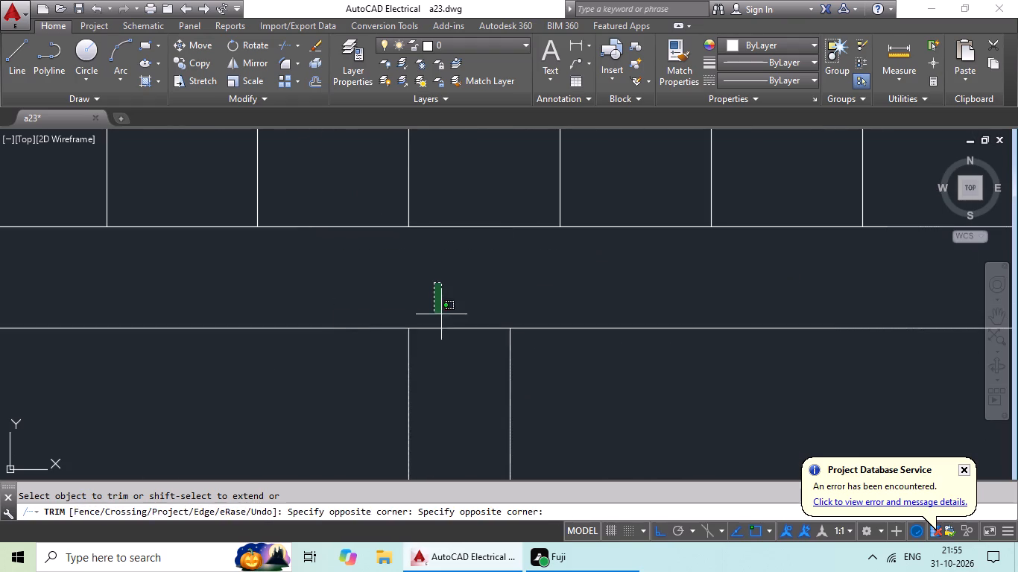
left_click_drag(442, 320, 447, 362)
left_click_drag(452, 356, 474, 352)
Trim the overlapping lines where the wall directly below the staircase joins the left exterior wall.
scroll(508, 343, "down", 3)
scroll(250, 330, "up", 3)
left_click_drag(356, 300, 235, 330)
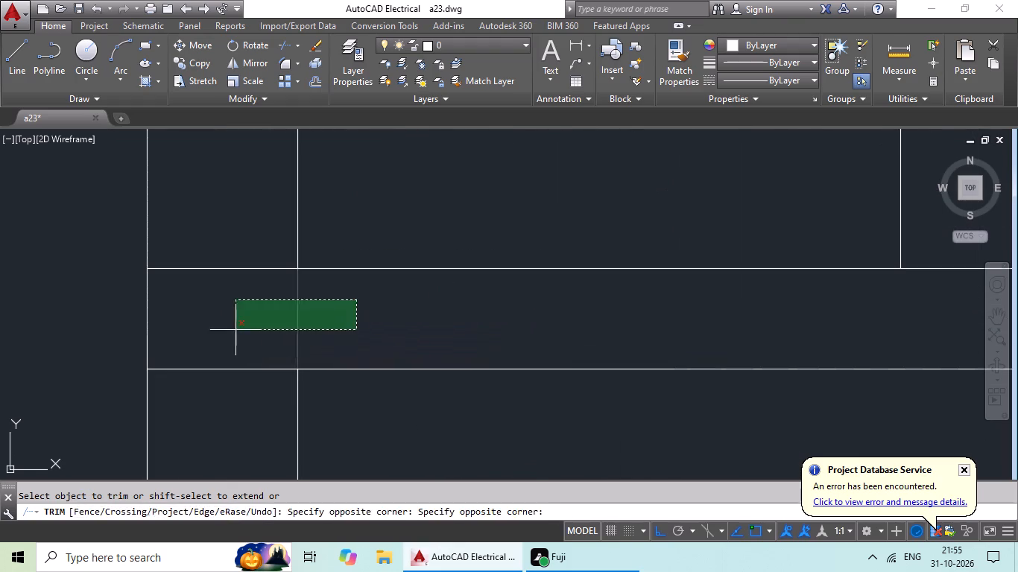
left_click_drag(235, 330, 235, 313)
left_click_drag(210, 227, 222, 378)
left_click_drag(222, 378, 249, 356)
Trim the overlapping lines where the top wall of the right-hand room block joins the right exterior wall.
scroll(319, 287, "down", 5)
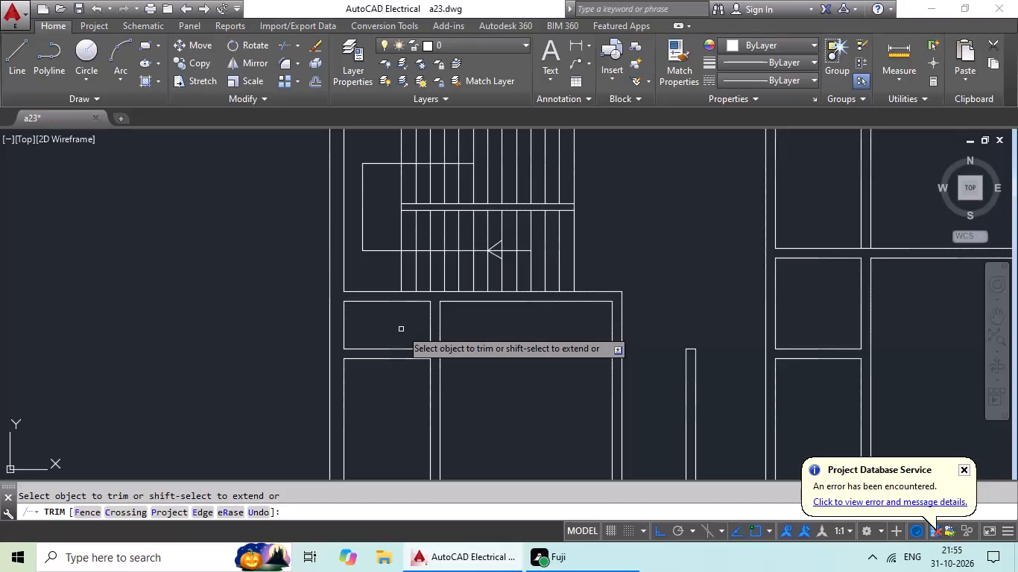
scroll(567, 235, "down", 3)
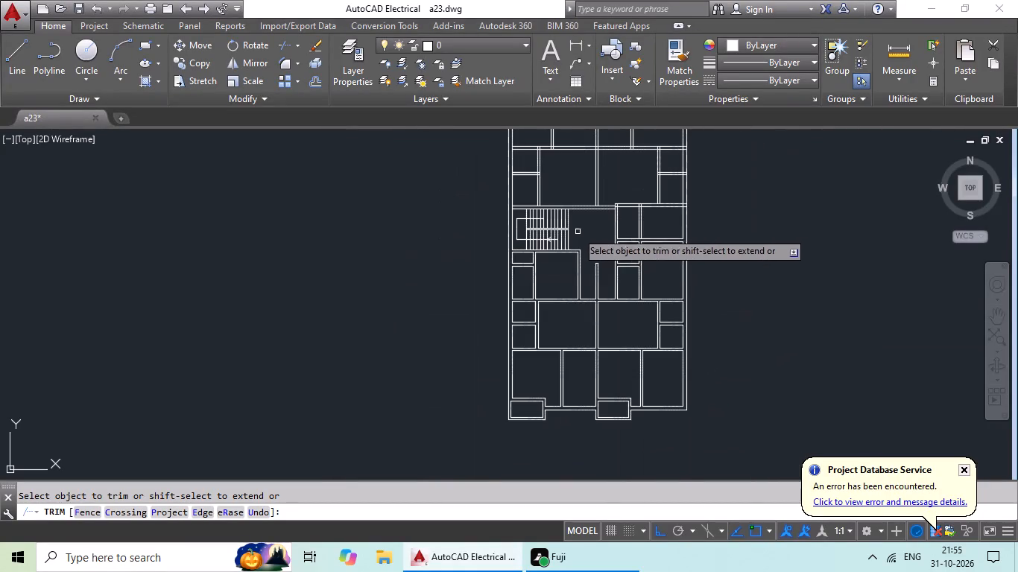
middle_click_drag(640, 214, 557, 273)
scroll(612, 255, "up", 4)
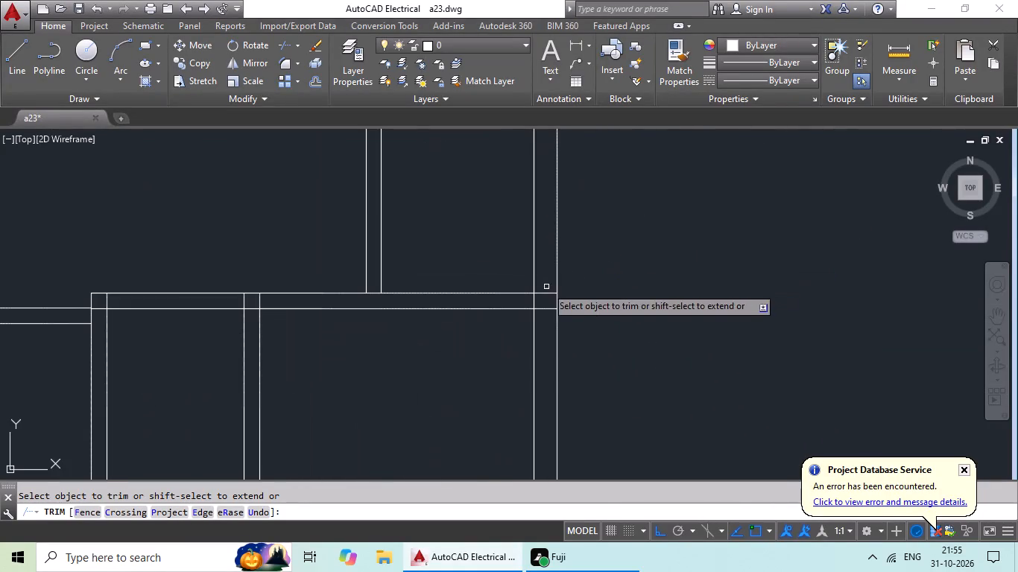
scroll(542, 290, "up", 3)
left_click_drag(547, 273, 542, 402)
left_click_drag(542, 404, 542, 411)
left_click_drag(557, 332, 456, 339)
left_click_drag(456, 339, 463, 337)
Trim the overlapping lines where the vertical partition joins the top wall of the right-hand room block from below.
scroll(531, 324, "down", 4)
middle_click_drag(373, 359, 499, 355)
scroll(490, 322, "up", 4)
left_click_drag(525, 310, 282, 320)
left_click_drag(282, 320, 338, 318)
left_click_drag(358, 317, 385, 372)
left_click(405, 363)
Trim the overlapping lines inside the upper-left corner of the right-hand room block.
scroll(418, 352, "down", 3)
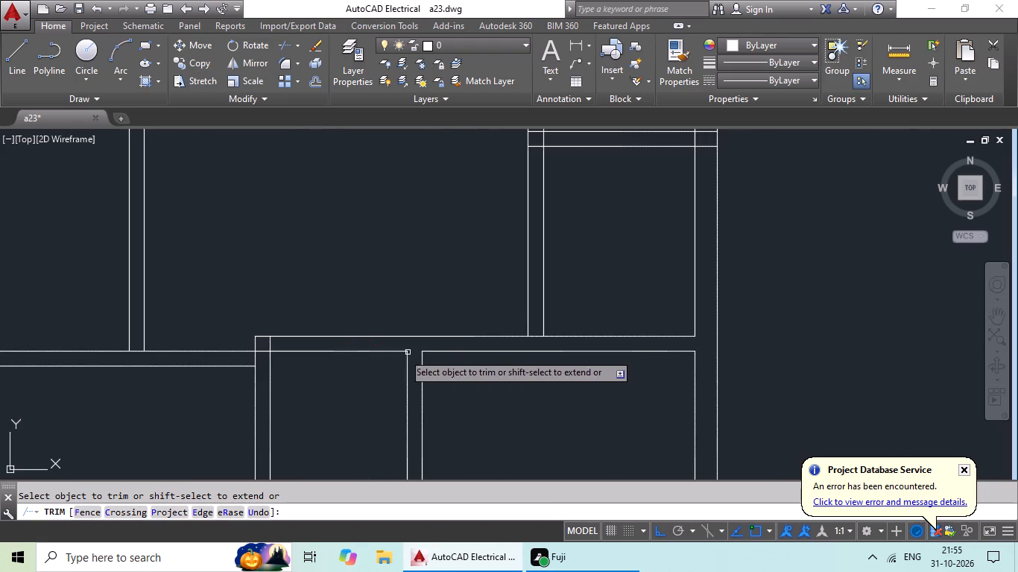
scroll(276, 349, "up", 4)
left_click_drag(300, 314, 149, 331)
left_click(149, 331)
left_click_drag(198, 323, 182, 393)
left_click_drag(182, 390, 212, 375)
Trim the short line closing the end of the wall above the staircase where it meets the right-hand room block.
scroll(290, 332, "down", 4)
middle_click_drag(299, 358, 476, 303)
scroll(486, 303, "down", 1)
scroll(455, 296, "up", 2)
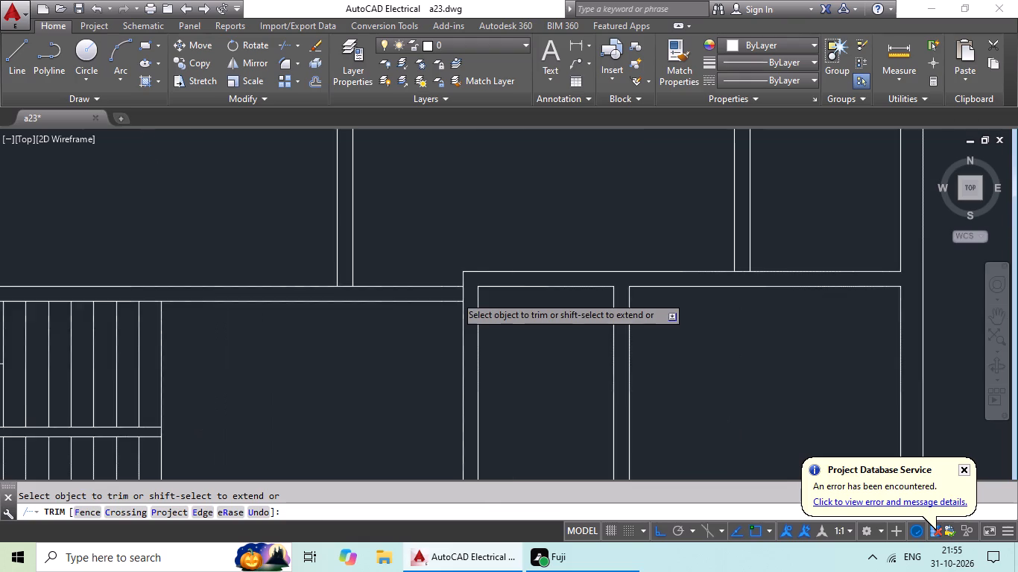
scroll(455, 296, "up", 1)
left_click_drag(484, 283, 461, 294)
left_click(460, 294)
scroll(467, 291, "down", 5)
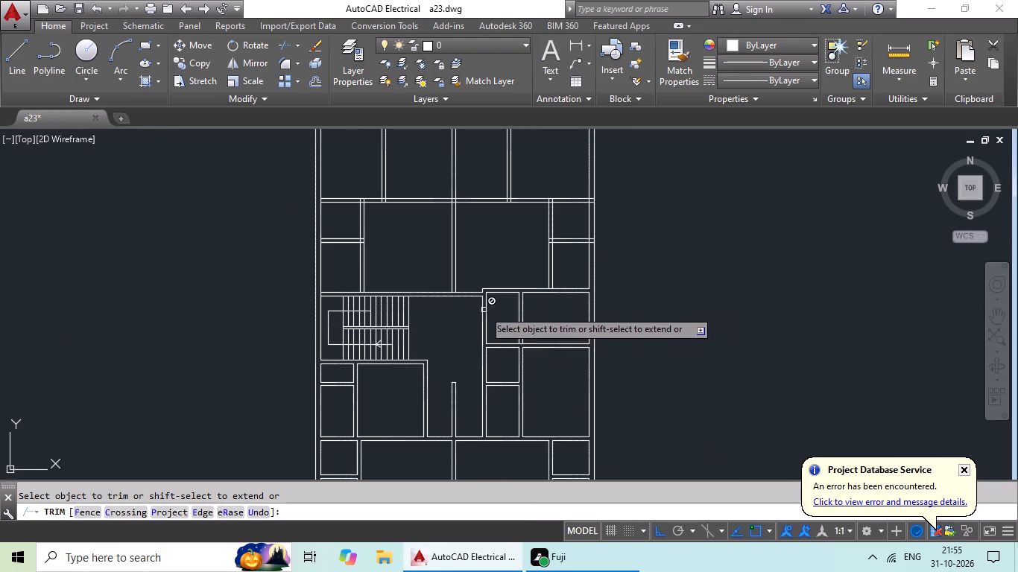
Trim the overlapping lines where the central vertical partition joins the wall above the staircase.
scroll(457, 294, "up", 8)
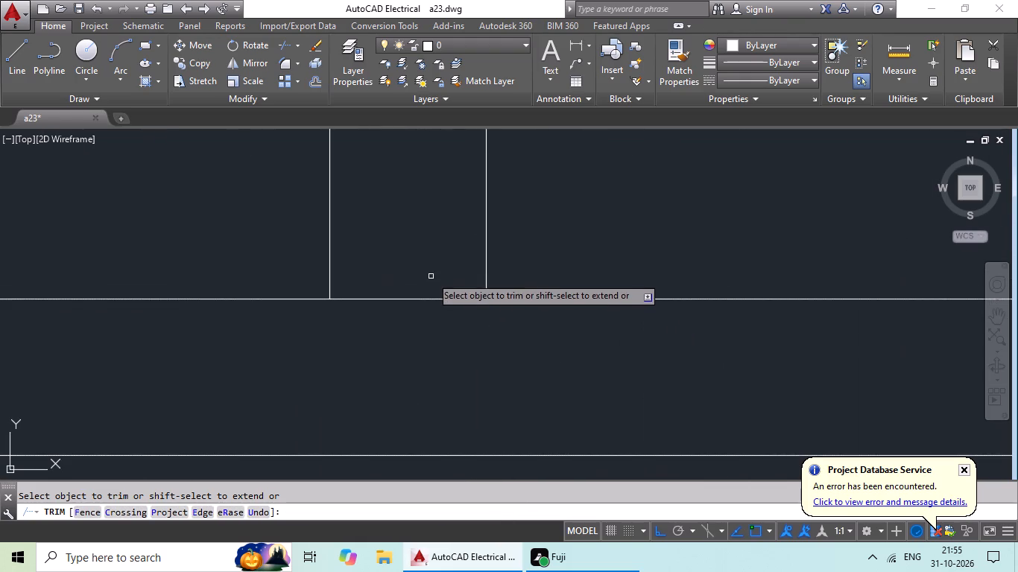
left_click_drag(429, 266, 405, 340)
left_click(405, 339)
scroll(434, 328, "down", 3)
middle_click_drag(431, 334, 655, 316)
scroll(602, 331, "down", 3)
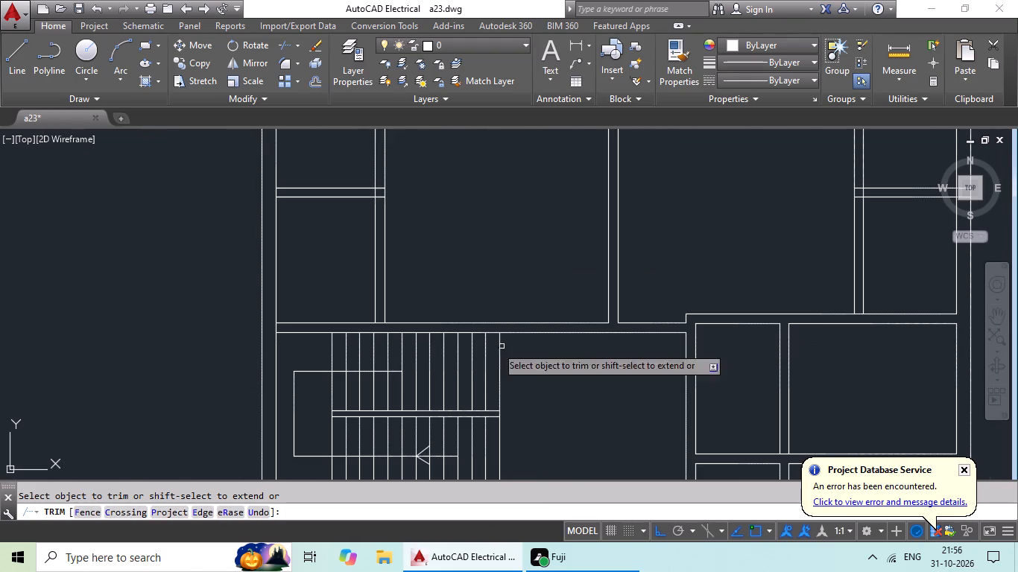
Trim the overlapping line where the wall above the staircase meets the left exterior wall.
scroll(288, 326, "up", 4)
left_click_drag(315, 335, 212, 343)
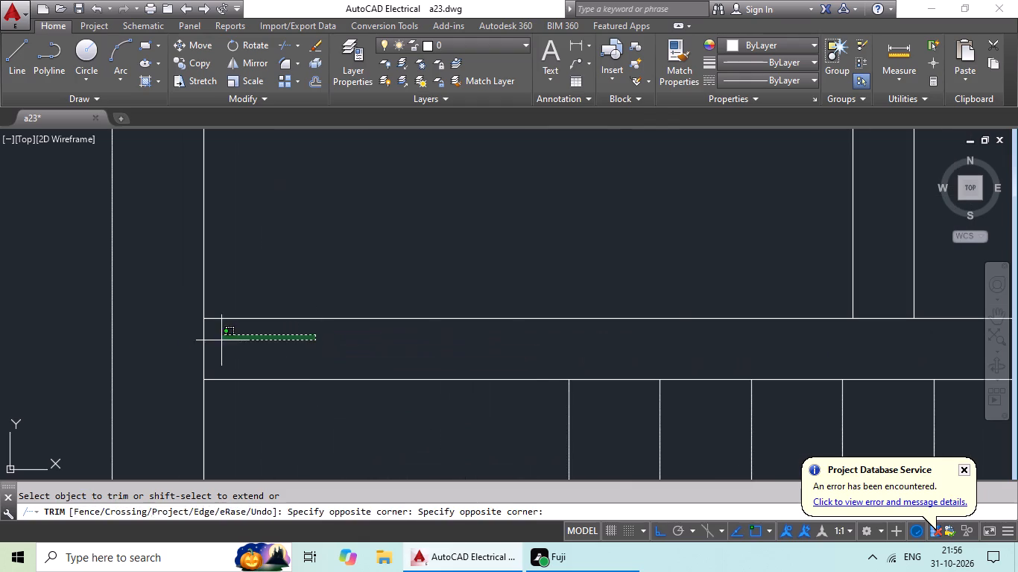
left_click_drag(212, 343, 186, 349)
left_click(181, 356)
scroll(391, 349, "down", 3)
Trim the overlapping line where the left vertical partition joins the wall above the staircase.
middle_click_drag(355, 359, 288, 373)
scroll(446, 351, "up", 4)
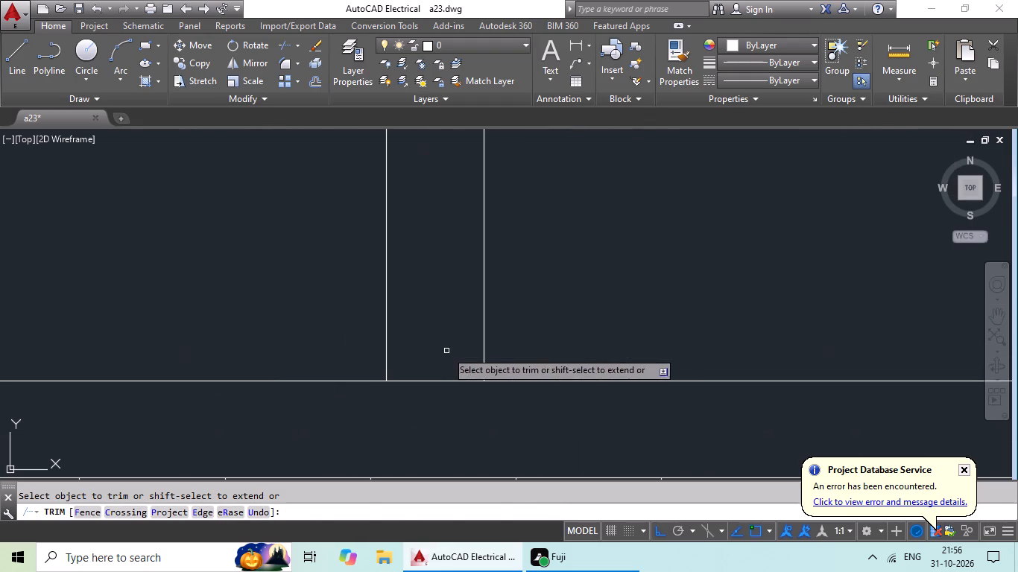
left_click_drag(451, 343, 422, 419)
left_click(421, 413)
scroll(439, 391, "down", 5)
scroll(502, 336, "down", 3)
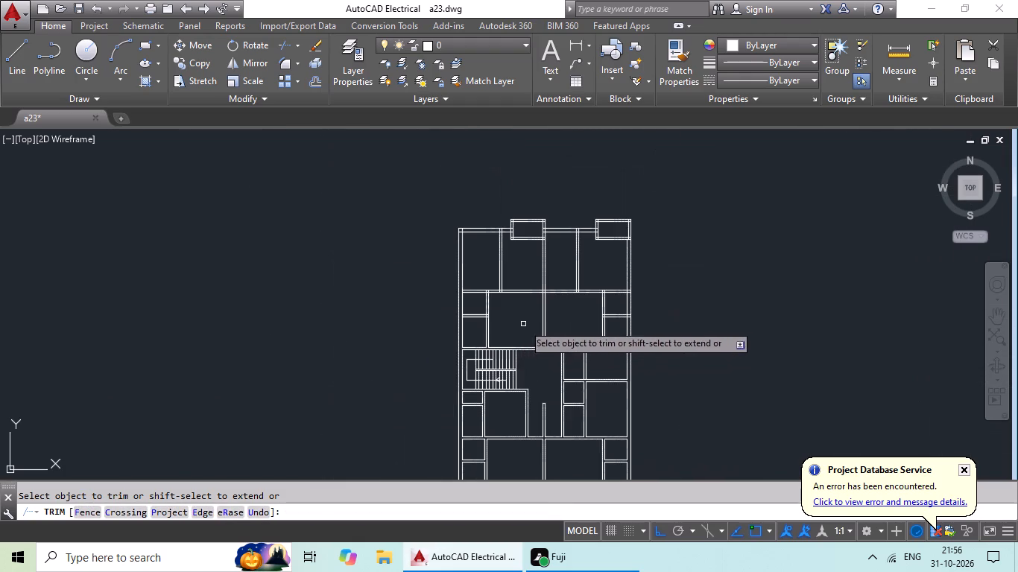
Trim the overlapping lines where the short wall between the two small right-hand rooms meets the right exterior wall.
middle_click_drag(550, 313, 481, 347)
scroll(556, 352, "up", 7)
left_click_drag(579, 354, 564, 437)
left_click(568, 428)
left_click_drag(575, 338, 568, 374)
left_click(568, 374)
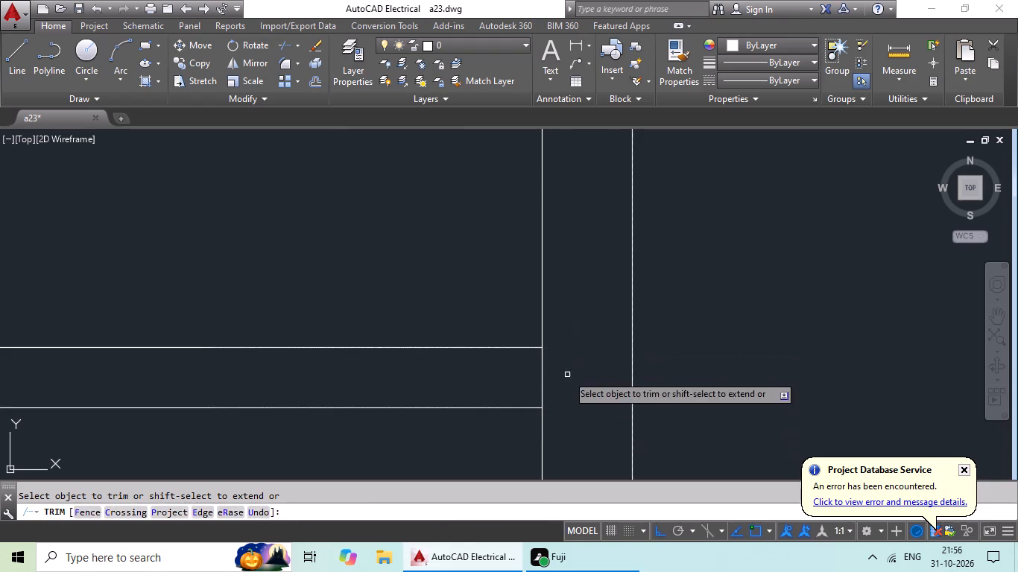
left_click_drag(569, 372, 452, 393)
left_click_drag(452, 393, 493, 386)
Trim the overlapping lines where the small right-hand rooms' vertical partition joins the top wall of the right-hand room block.
scroll(572, 369, "down", 3)
middle_click_drag(496, 391, 518, 297)
scroll(517, 321, "down", 2)
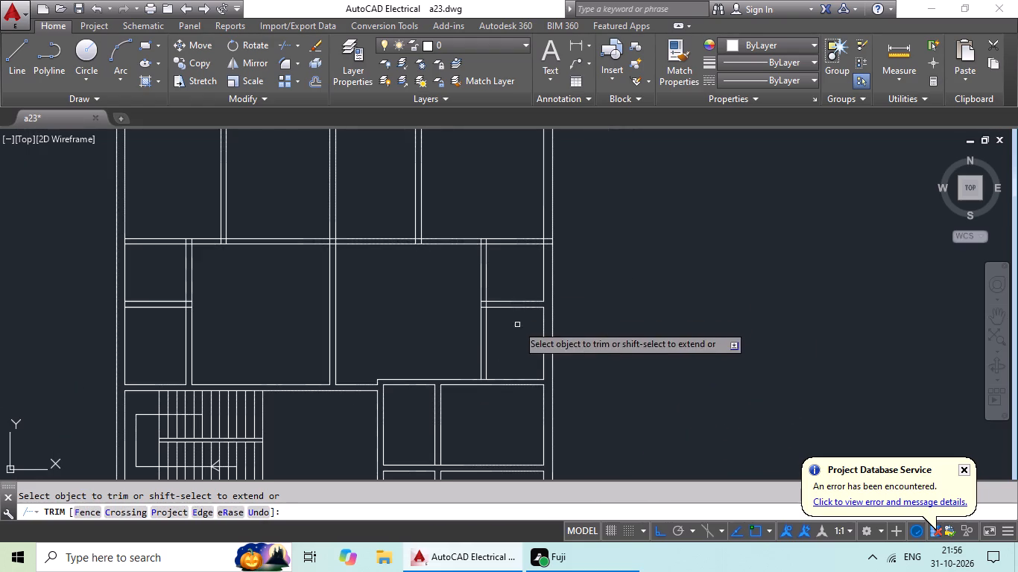
scroll(466, 389, "up", 4)
left_click_drag(565, 334, 561, 352)
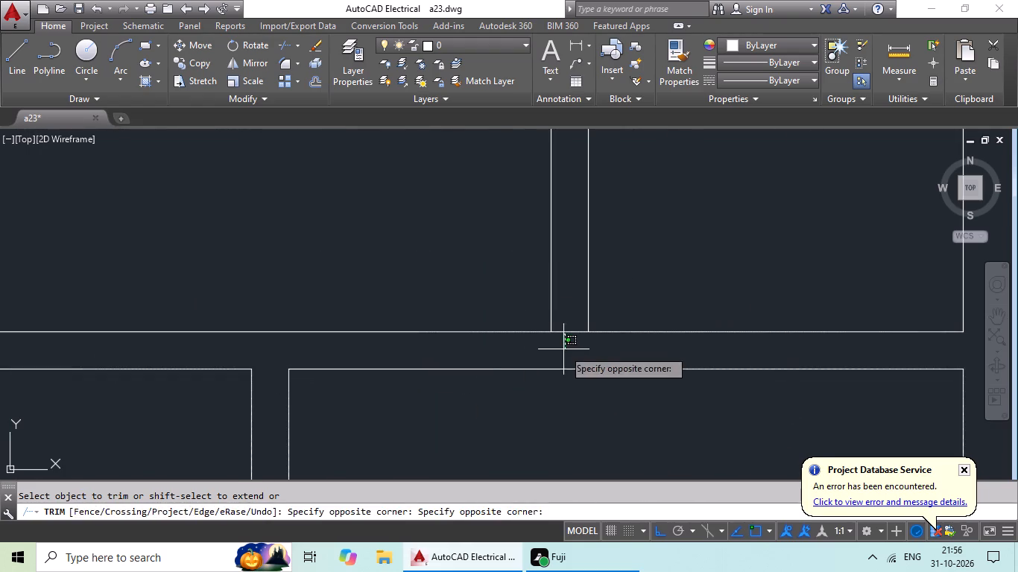
left_click(563, 349)
left_click_drag(571, 335, 570, 343)
left_click(570, 343)
left_click(574, 332)
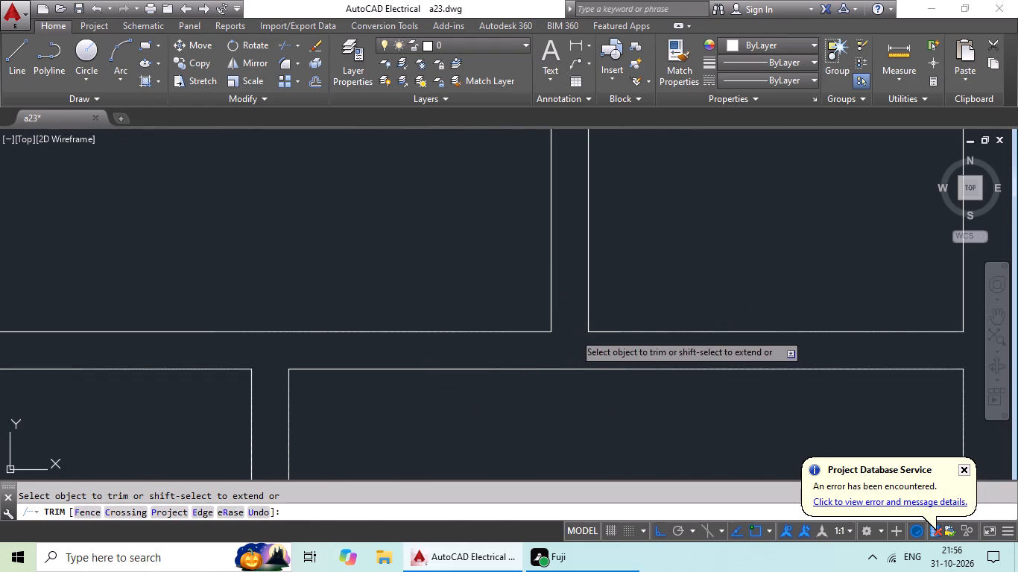
left_click(572, 337)
scroll(601, 312, "down", 1)
left_click(583, 328)
Trim the overlapping lines where the short wall between the two small right-hand rooms meets their vertical partition.
middle_click_drag(625, 290, 624, 305)
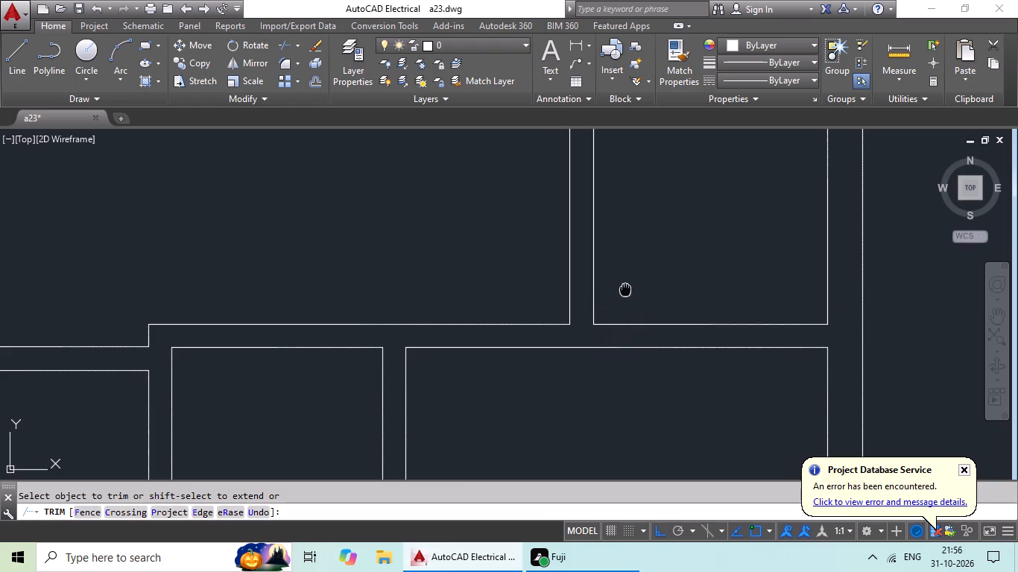
middle_click_drag(624, 305, 601, 372)
scroll(667, 270, "down", 2)
scroll(636, 209, "up", 4)
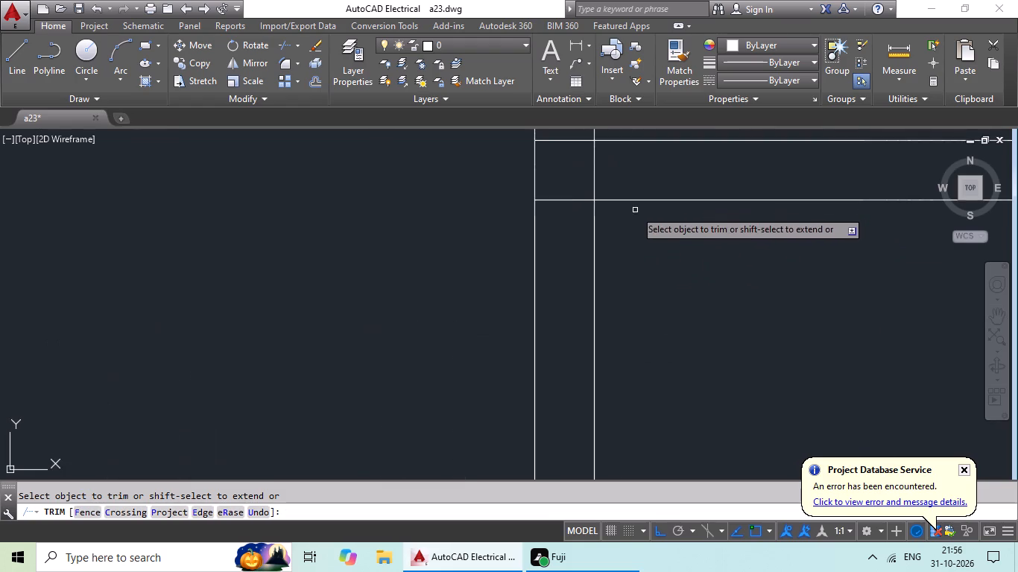
middle_click_drag(631, 198, 627, 235)
middle_click_drag(623, 256, 617, 285)
scroll(592, 229, "up", 3)
left_click_drag(639, 213, 510, 284)
left_click(510, 284)
scroll(528, 279, "down", 1)
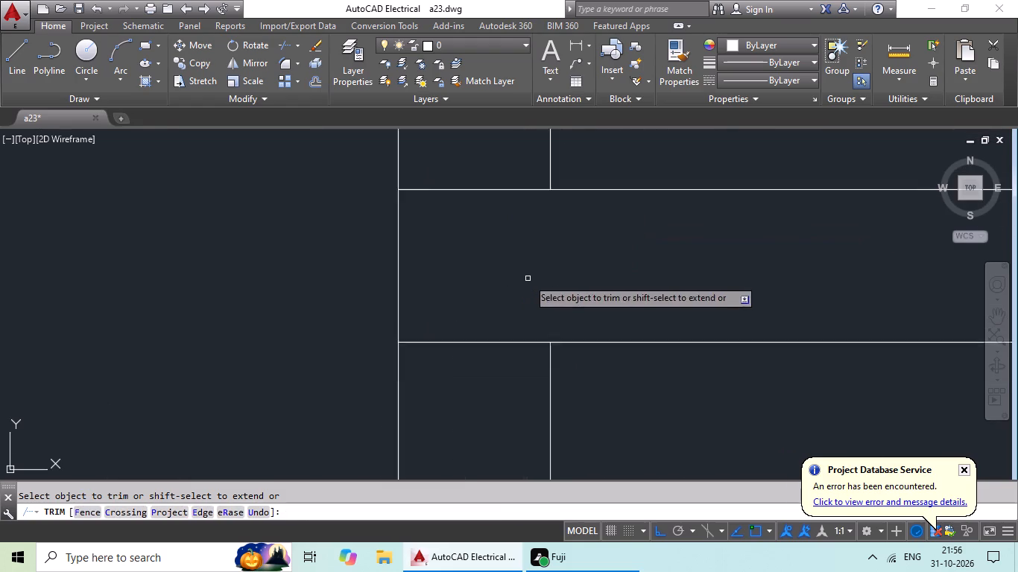
scroll(528, 279, "down", 1)
left_click_drag(508, 206, 478, 354)
left_click(478, 354)
scroll(571, 297, "down", 4)
Trim the overlapping lines where the long horizontal wall above the small rooms meets the right exterior wall.
scroll(606, 316, "down", 1)
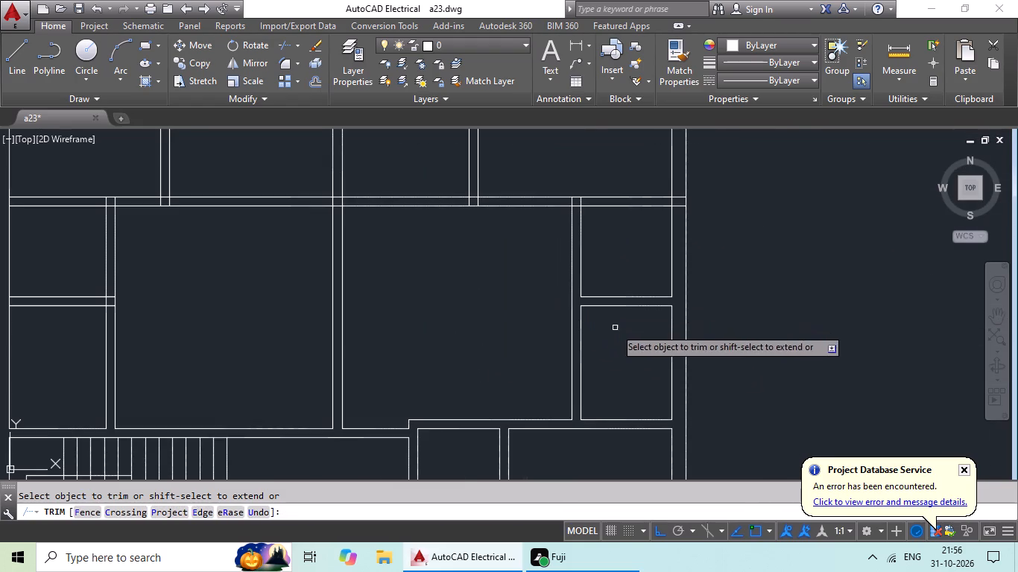
middle_click_drag(627, 332, 506, 428)
scroll(560, 302, "up", 5)
left_click_drag(567, 182, 563, 199)
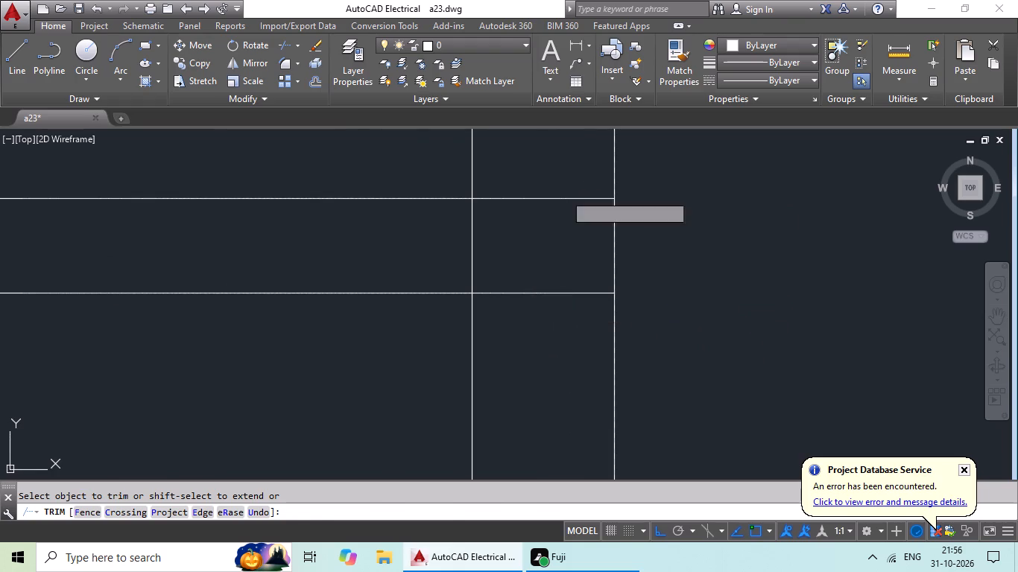
left_click_drag(563, 199, 541, 314)
left_click_drag(541, 314, 551, 279)
left_click_drag(545, 223, 433, 256)
left_click_drag(433, 256, 593, 255)
Trim the overlapping lines where the small right-hand rooms' vertical partition joins the long horizontal wall from below.
scroll(688, 244, "down", 3)
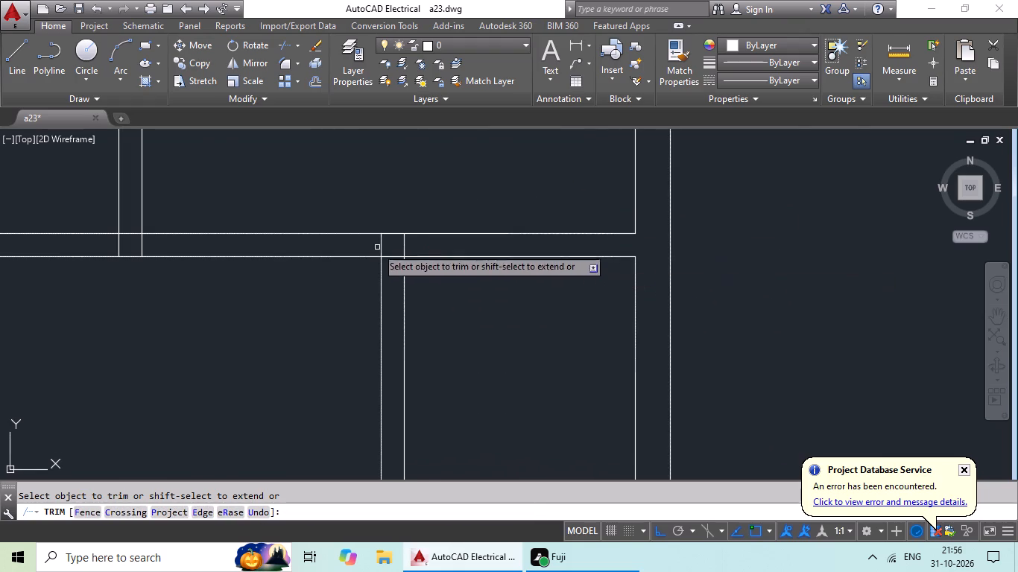
scroll(372, 244, "up", 4)
left_click_drag(627, 236, 366, 281)
left_click(366, 281)
left_click_drag(475, 299, 464, 282)
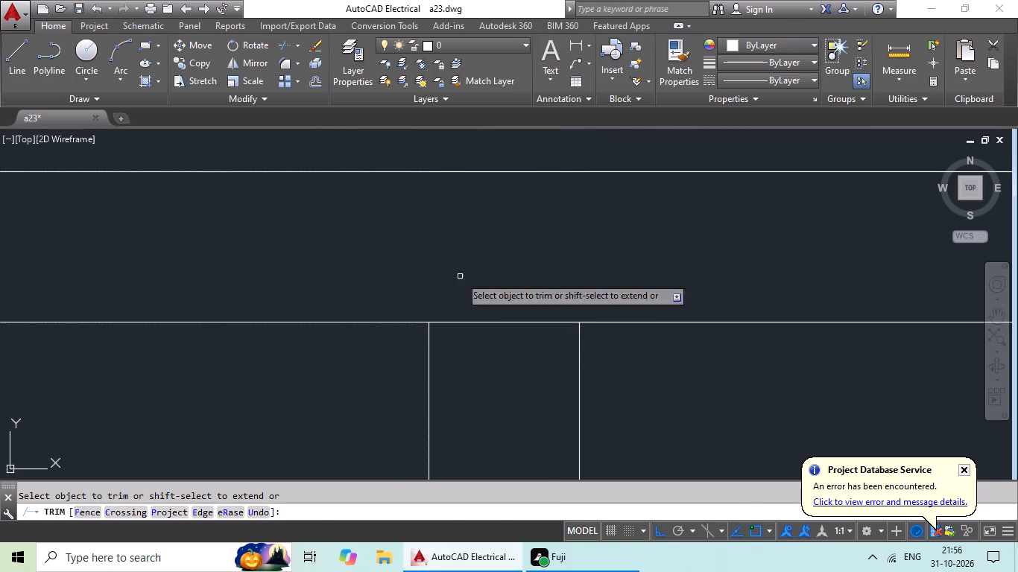
left_click_drag(464, 282, 493, 364)
left_click(494, 361)
Trim the overlapping lines where the upper right-hand vertical partition joins the long horizontal wall from above.
scroll(535, 323, "down", 5)
scroll(361, 311, "up", 5)
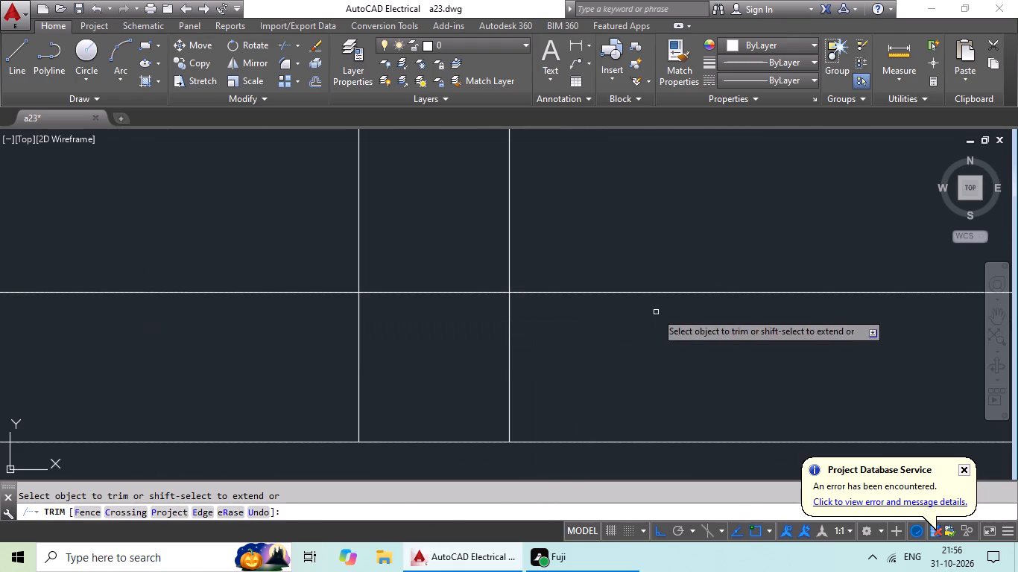
left_click_drag(653, 313, 332, 379)
left_click_drag(332, 379, 366, 366)
left_click_drag(493, 221, 447, 313)
left_click(447, 314)
Trim the overlapping lines at the crossing of the central vertical partition and the long horizontal wall.
scroll(490, 293, "down", 6)
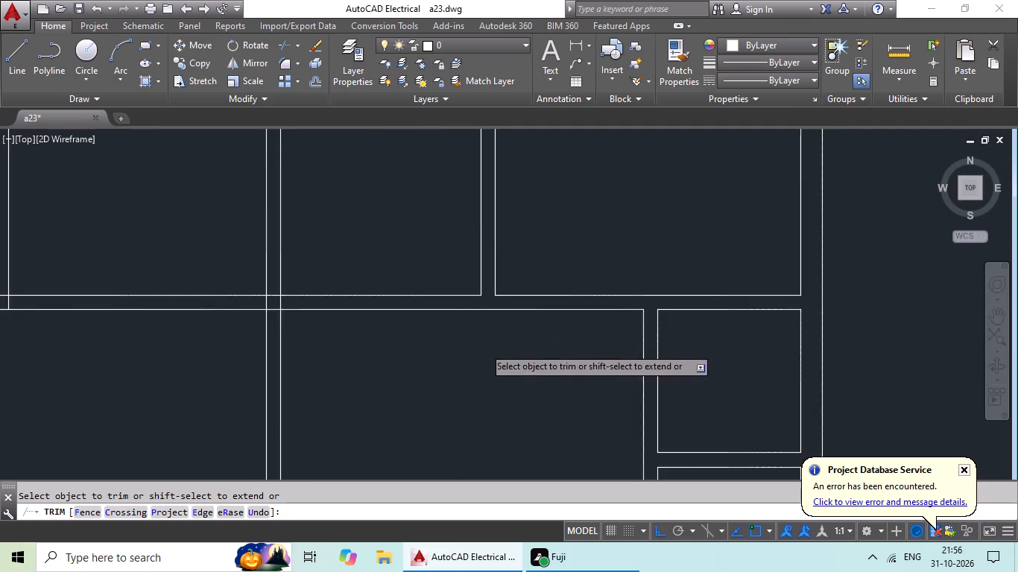
scroll(484, 347, "down", 1)
scroll(402, 331, "up", 4)
left_click_drag(450, 319, 345, 322)
left_click(344, 322)
left_click_drag(403, 282, 393, 356)
left_click(391, 361)
Trim the overlapping lines where the short wall between the two small left-hand rooms meets their vertical partition.
scroll(407, 341, "down", 3)
middle_click_drag(315, 357, 566, 349)
middle_click_drag(450, 394, 504, 261)
scroll(493, 300, "up", 5)
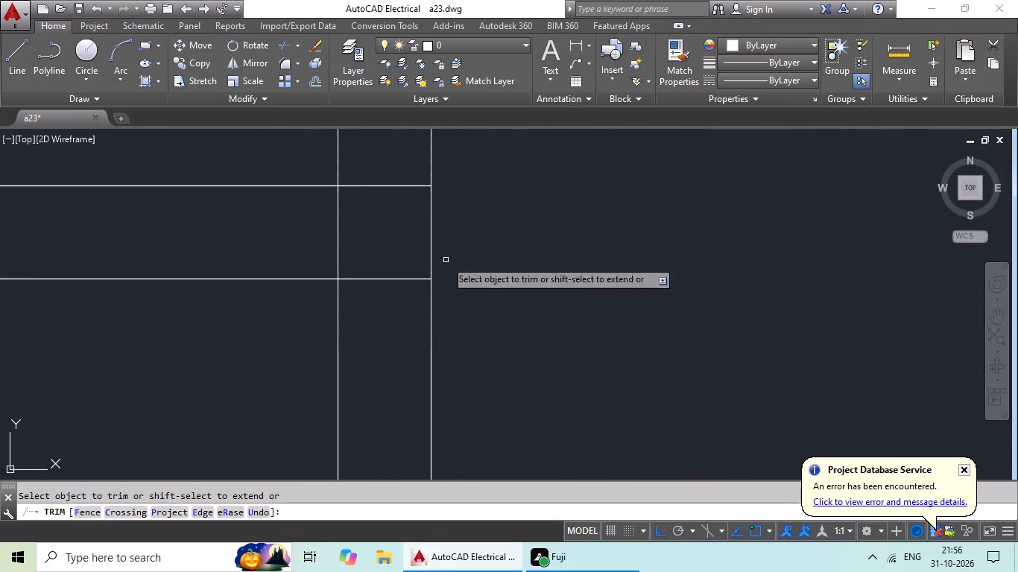
left_click_drag(399, 156, 364, 317)
left_click_drag(363, 315, 361, 307)
left_click_drag(387, 205, 323, 241)
left_click_drag(323, 241, 359, 239)
Trim the overlapping line where the short wall between the two small left-hand rooms meets the left exterior wall.
scroll(398, 236, "down", 4)
middle_click_drag(294, 255, 445, 258)
scroll(385, 236, "up", 4)
left_click_drag(526, 226, 407, 253)
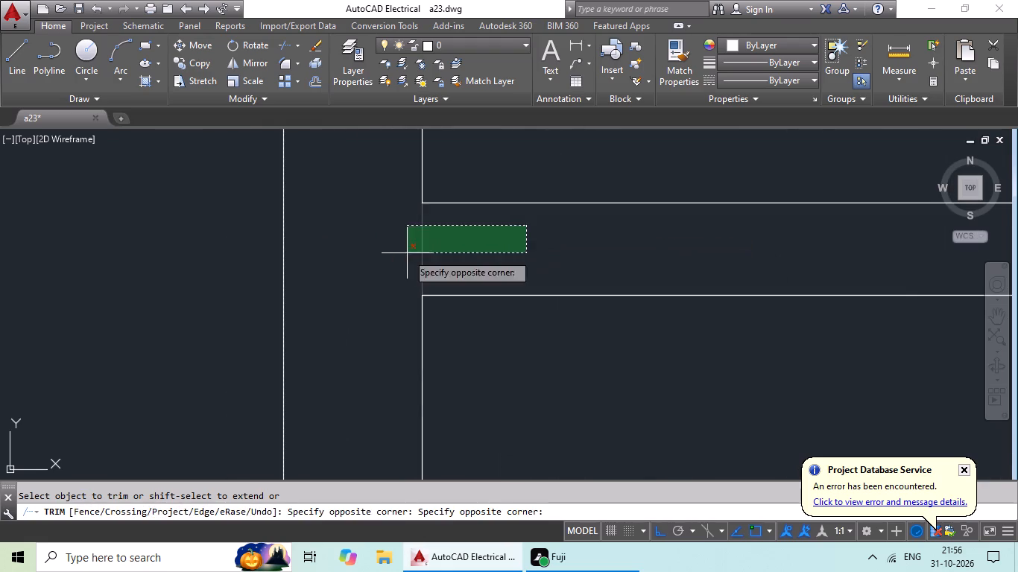
left_click(407, 253)
Trim the overlapping lines where the small left-hand rooms' vertical partition joins the long horizontal wall from below.
scroll(477, 252, "down", 3)
middle_click_drag(517, 274, 458, 426)
scroll(499, 311, "down", 1)
middle_click_drag(504, 311, 471, 372)
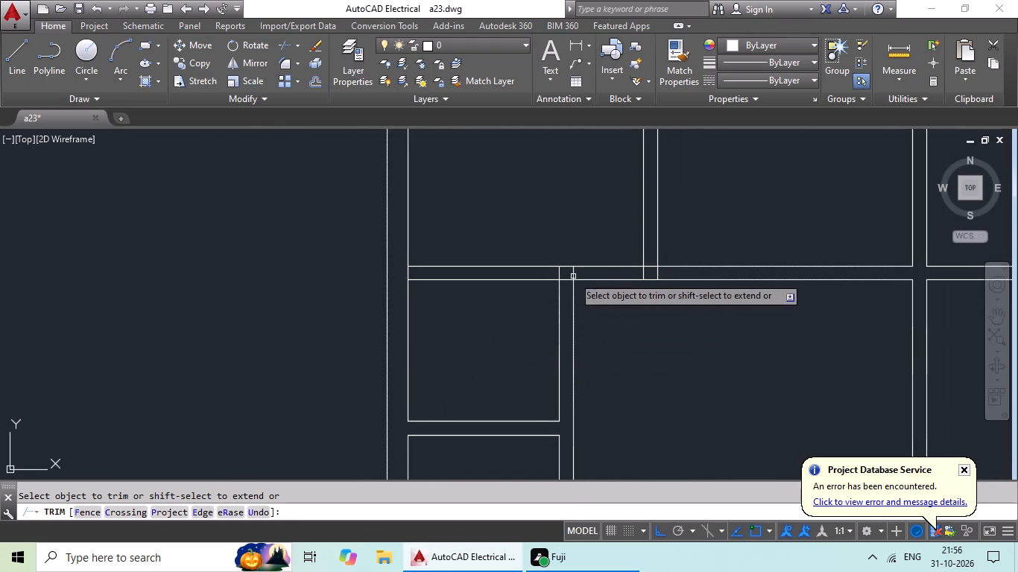
scroll(576, 271, "up", 4)
scroll(642, 268, "up", 2)
left_click_drag(662, 254, 136, 355)
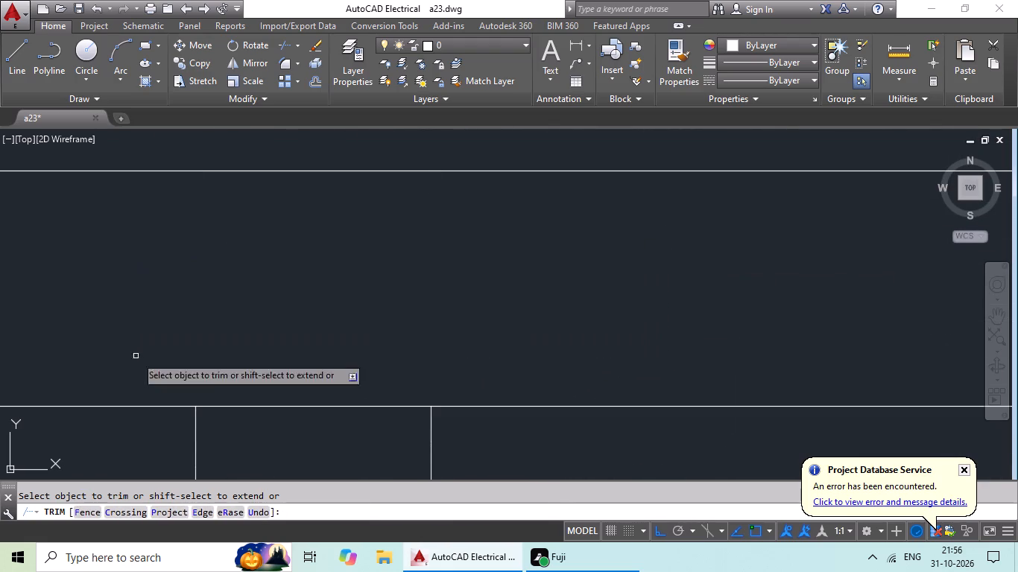
left_click_drag(341, 322, 346, 428)
Trim the overlapping line where the long horizontal wall meets the left exterior wall.
scroll(381, 399, "down", 4)
middle_click_drag(238, 404, 622, 332)
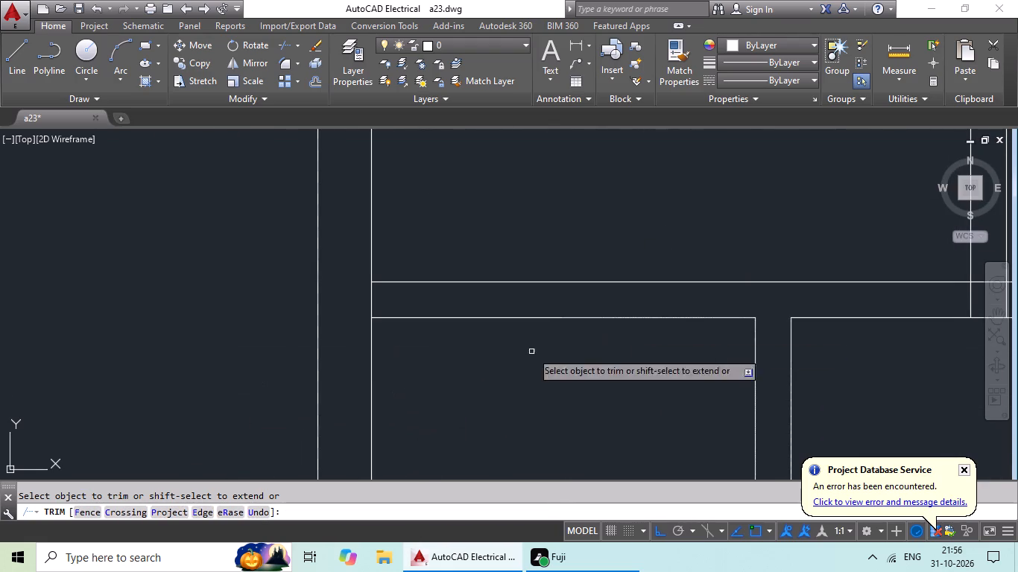
scroll(399, 309, "up", 3)
left_click_drag(437, 279, 243, 310)
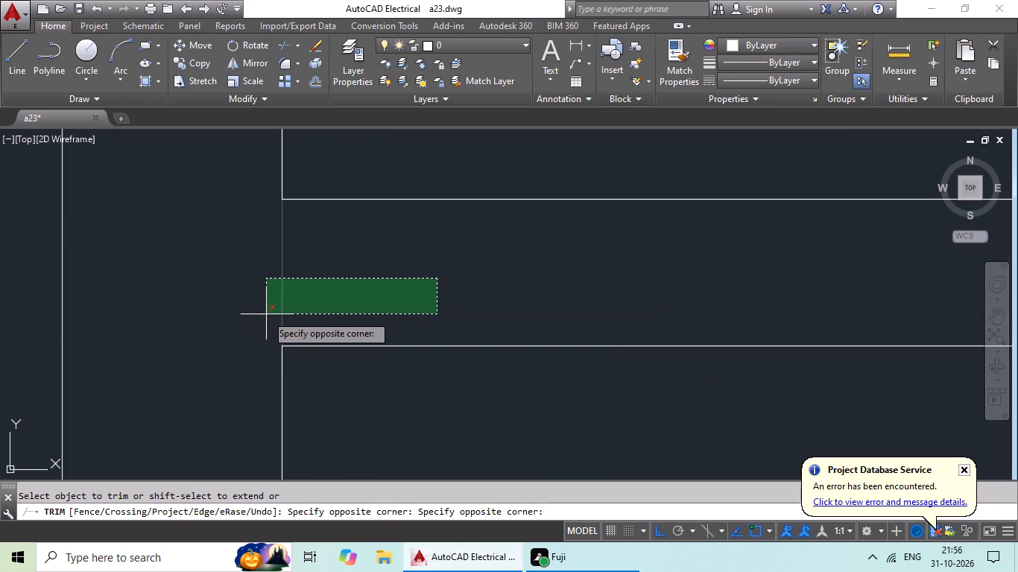
left_click(266, 314)
Trim the overlapping lines where the upper left-hand vertical partition joins the long horizontal wall from above.
scroll(454, 333, "down", 3)
middle_click_drag(563, 372, 288, 378)
scroll(342, 356, "down", 2)
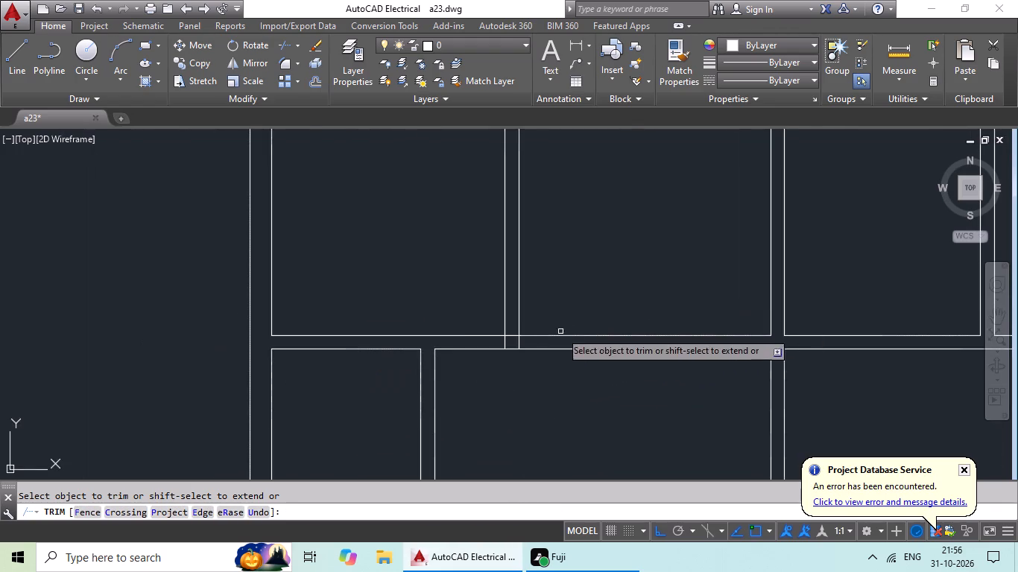
scroll(542, 333, "up", 4)
scroll(437, 368, "up", 2)
middle_click_drag(440, 367, 648, 313)
left_click_drag(666, 317, 255, 406)
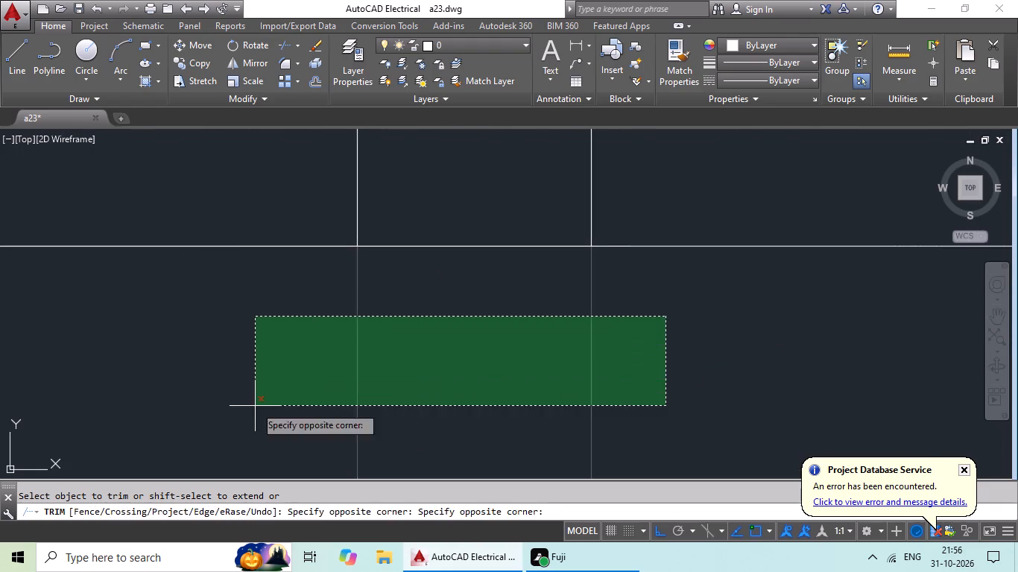
left_click_drag(255, 406, 324, 381)
scroll(475, 263, "down", 3)
left_click_drag(467, 241, 466, 295)
left_click(466, 294)
Trim the overlapping lines at the lower-right corner of the top right projecting box, where it meets the right exterior wall.
scroll(473, 285, "down", 3)
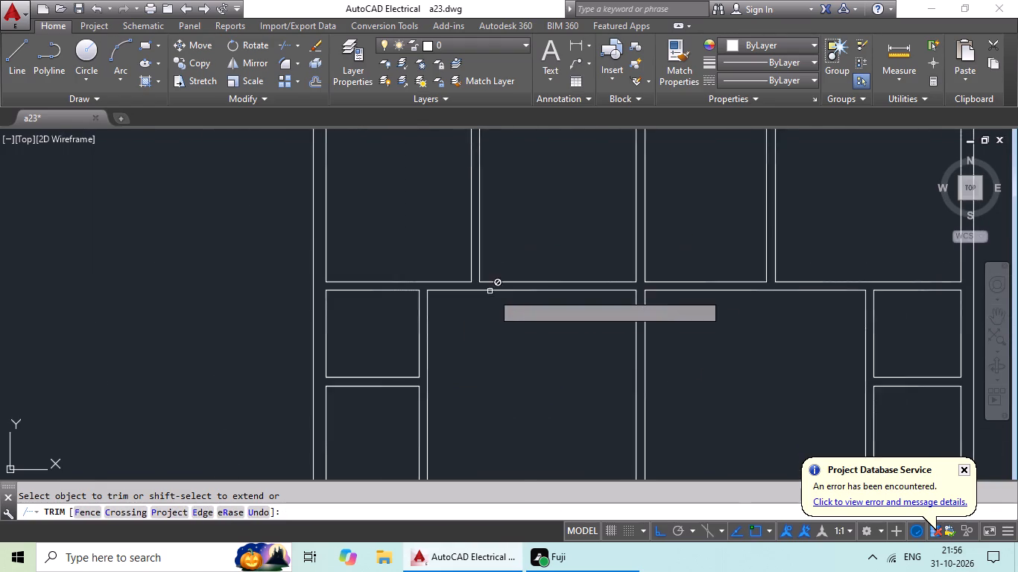
scroll(495, 295, "down", 2)
middle_click_drag(527, 315, 461, 373)
middle_click_drag(585, 296, 515, 381)
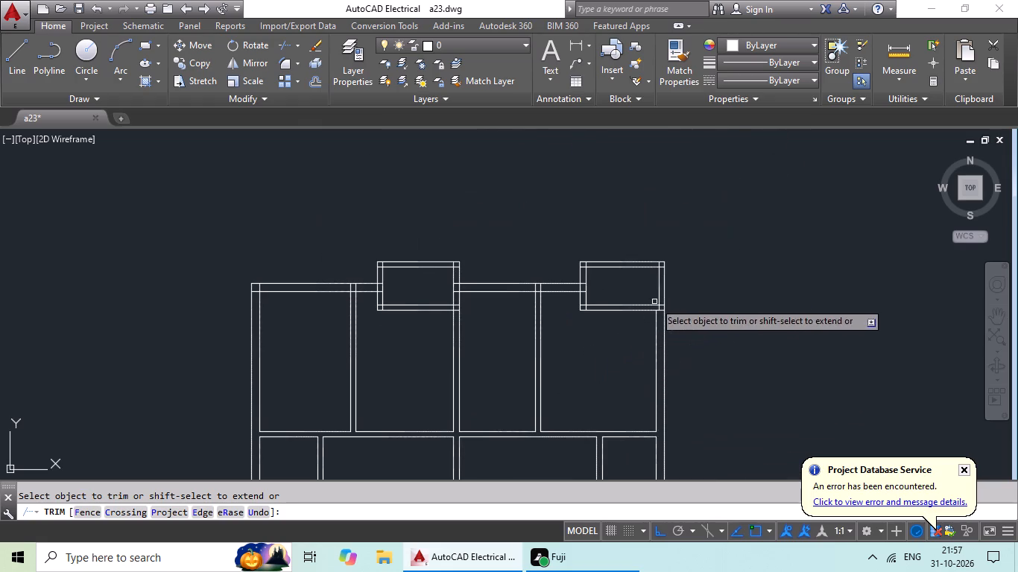
scroll(663, 303, "up", 5)
left_click_drag(657, 294, 636, 392)
left_click(635, 391)
left_click_drag(644, 337, 575, 357)
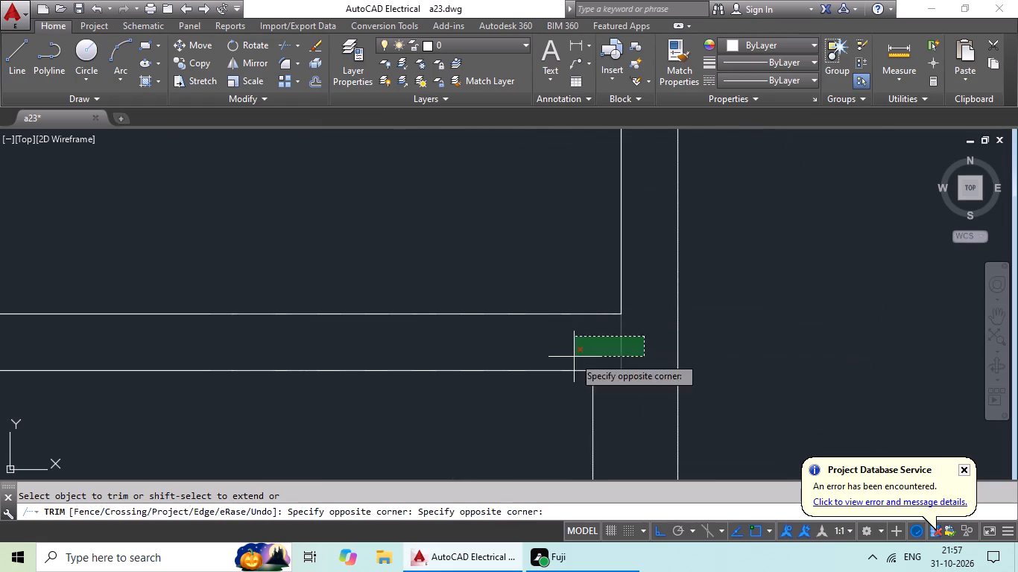
left_click(574, 357)
scroll(632, 336, "down", 2)
scroll(625, 344, "up", 2)
left_click_drag(622, 343, 617, 396)
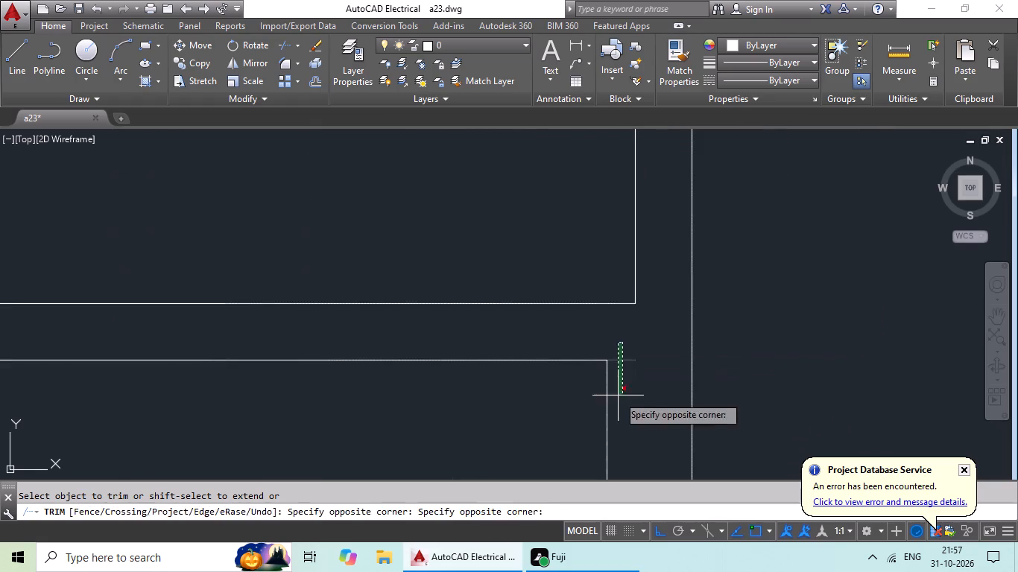
Trim the overlapping horizontal line ends at the lower-right and upper-right corners of the top right projecting box.
left_click(618, 395)
scroll(630, 365, "down", 4)
middle_click_drag(630, 354, 598, 426)
scroll(599, 362, "up", 2)
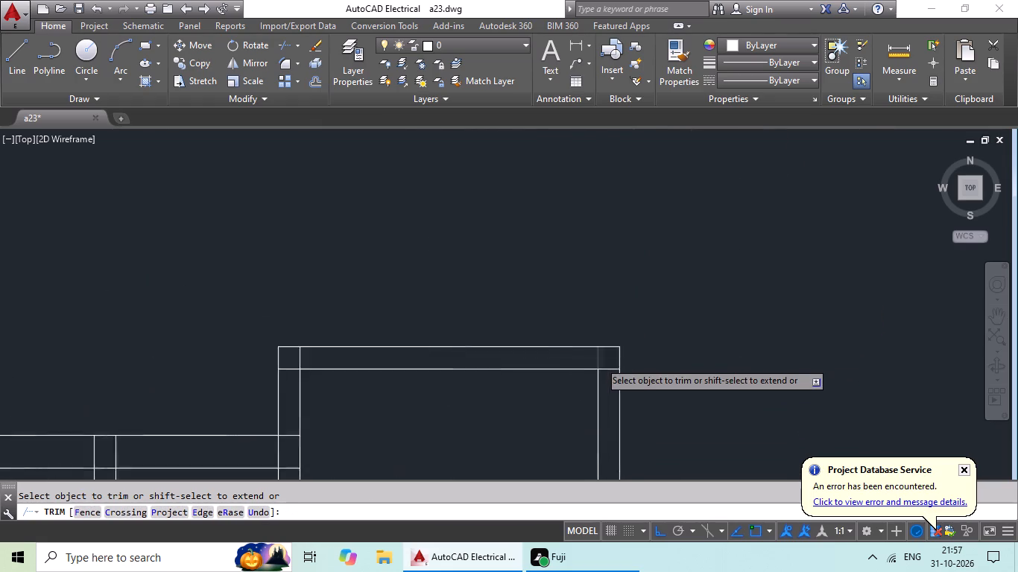
scroll(599, 361, "up", 3)
left_click_drag(619, 347, 614, 419)
left_click(614, 416)
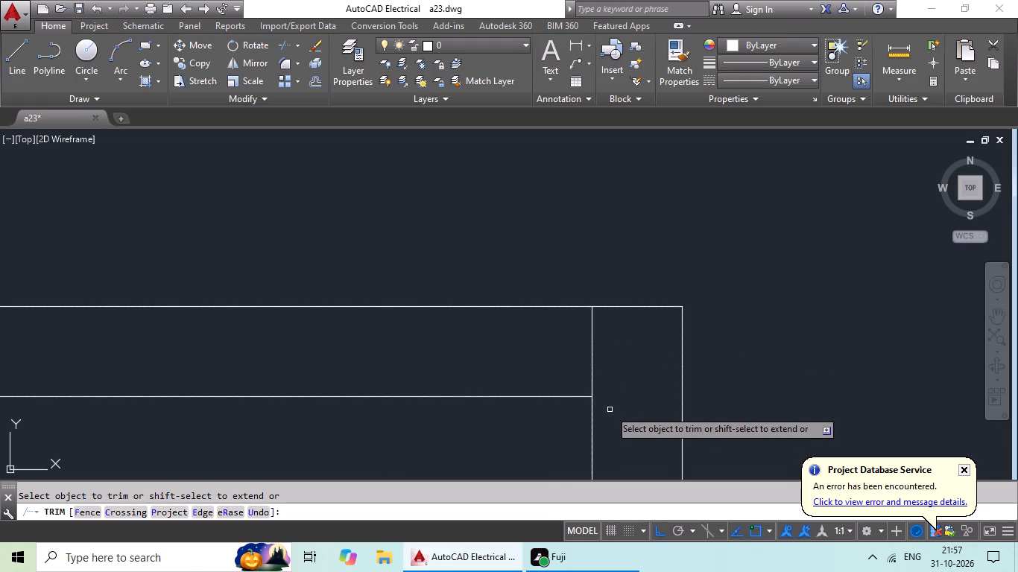
scroll(610, 410, "down", 1)
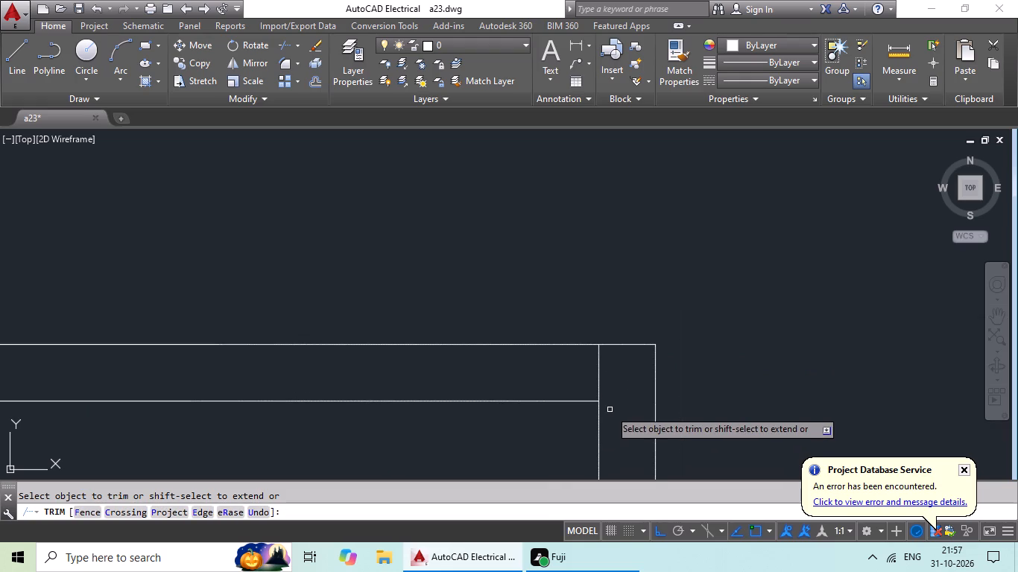
middle_click_drag(610, 409, 610, 371)
scroll(614, 363, "down", 2)
middle_click_drag(625, 371, 620, 39)
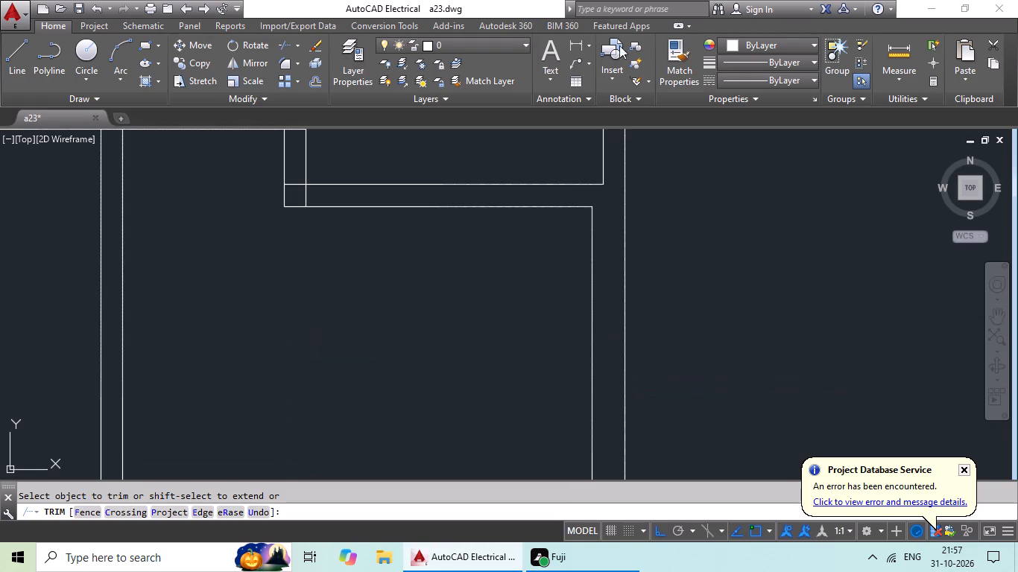
middle_click_drag(676, 188, 653, 234)
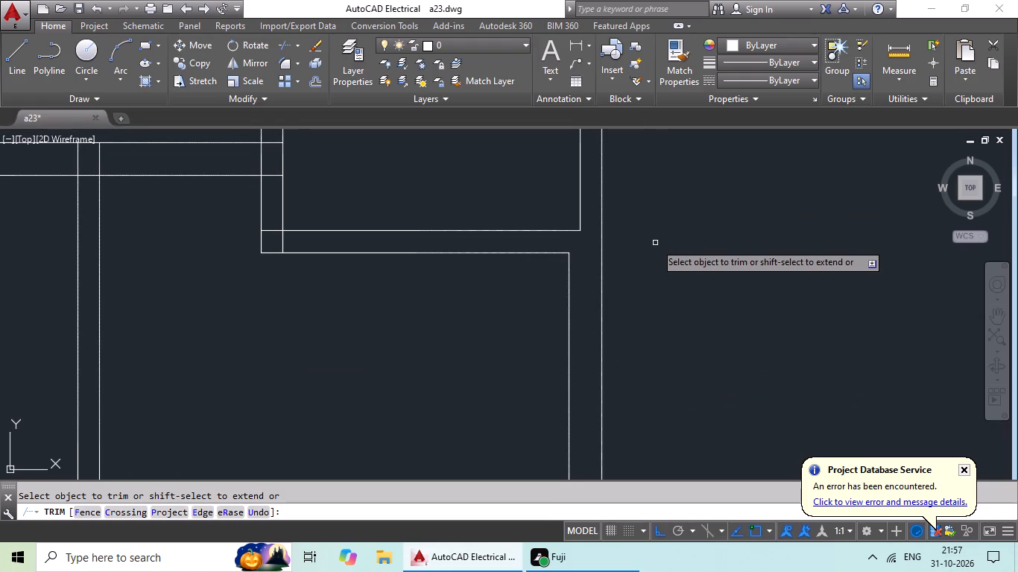
key("Escape")
key("Escape")
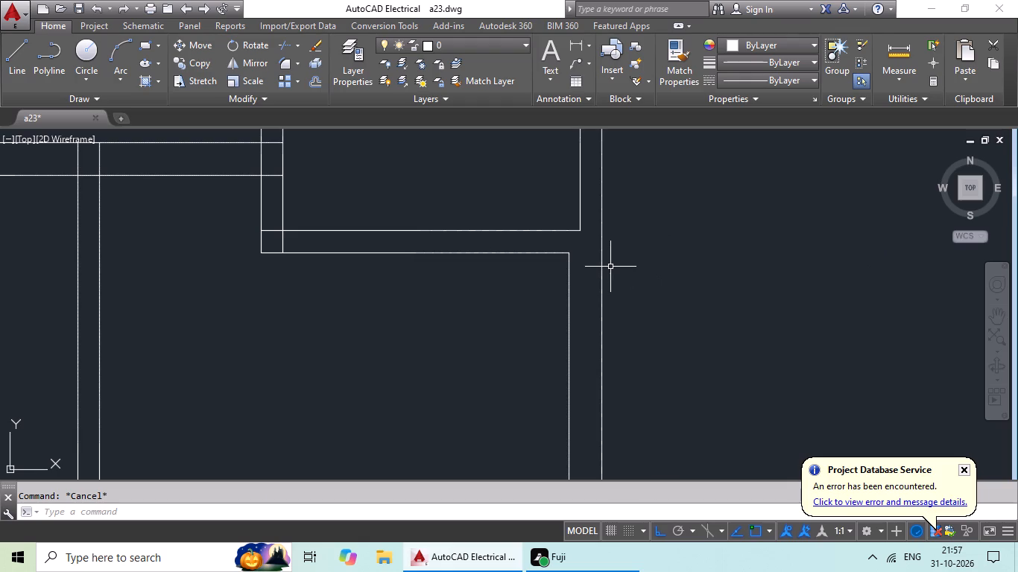
Extend the bottom outer line of the top right projecting box to the right exterior wall's outer line.
key("e")
key("x")
key("space")
key("space")
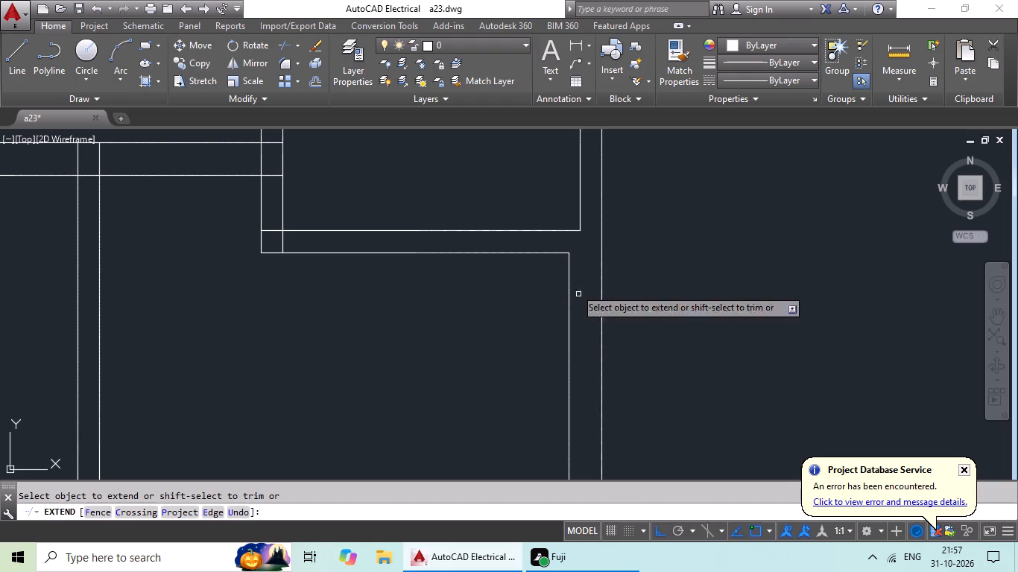
left_click(562, 254)
Extend the top outer line of the bottom left projecting box to the left exterior wall's outer line.
scroll(563, 258, "down", 2)
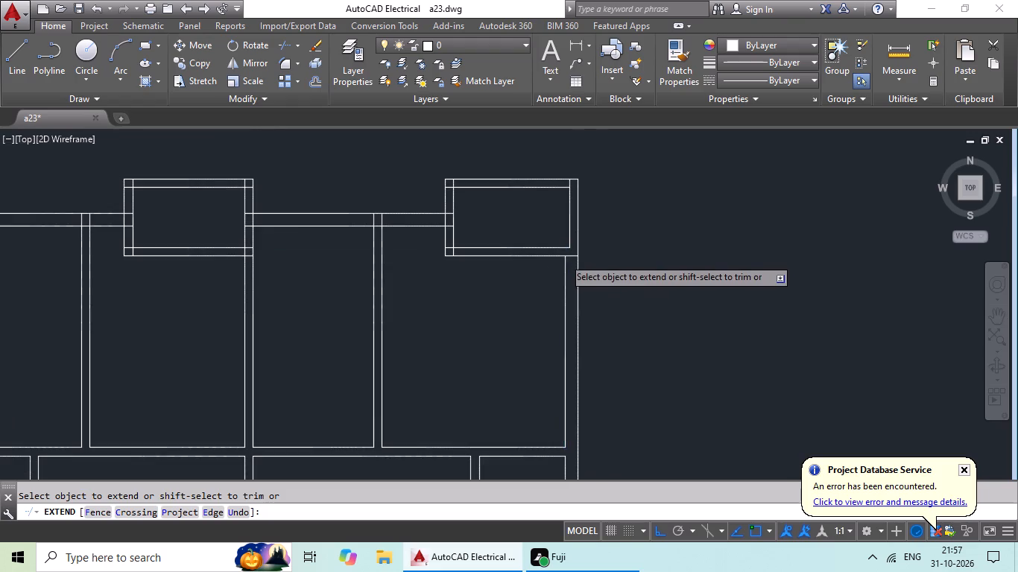
middle_click_drag(505, 301, 595, 232)
scroll(611, 259, "down", 2)
middle_click_drag(601, 293, 569, 161)
middle_click_drag(587, 330, 557, 170)
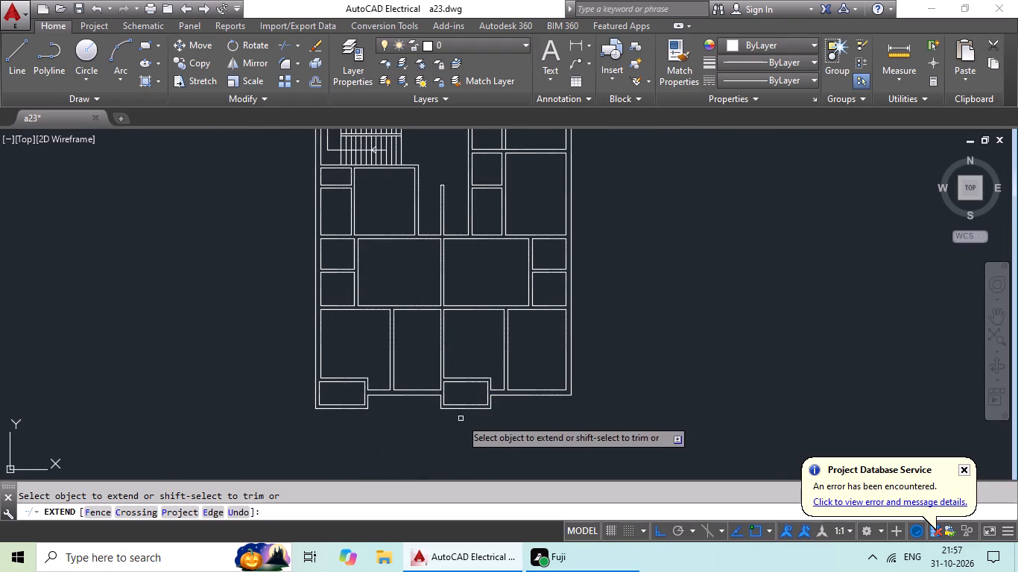
scroll(316, 404, "up", 4)
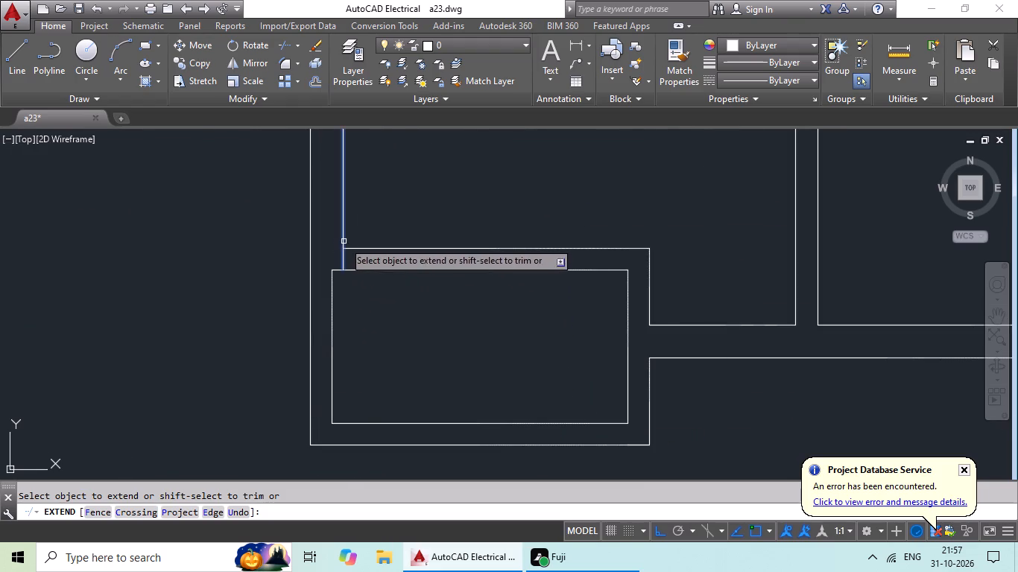
left_click(351, 249)
scroll(481, 271, "down", 3)
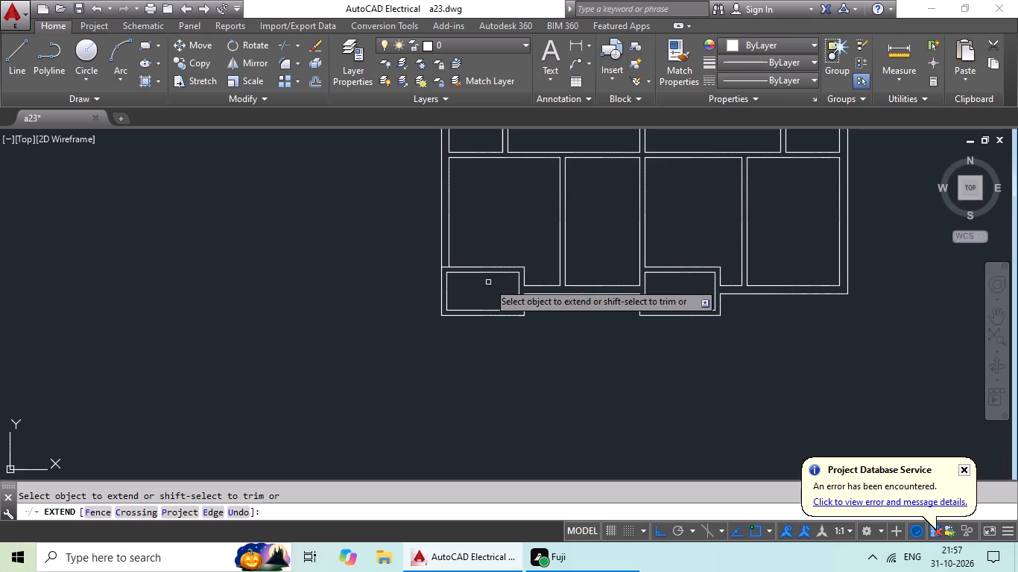
middle_click_drag(613, 310, 484, 310)
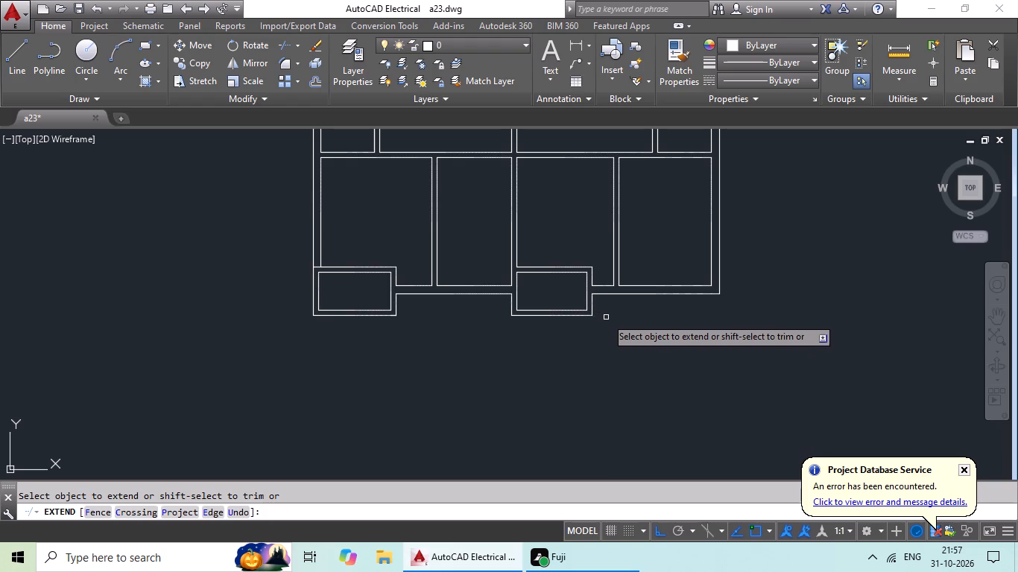
scroll(616, 317, "down", 2)
middle_click_drag(701, 235, 604, 398)
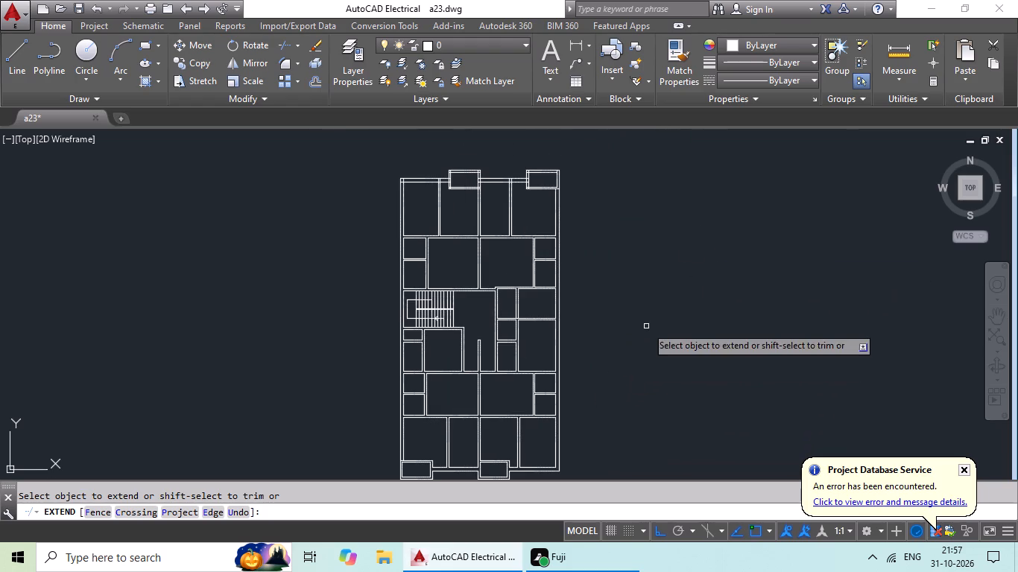
key("Escape")
key("Escape")
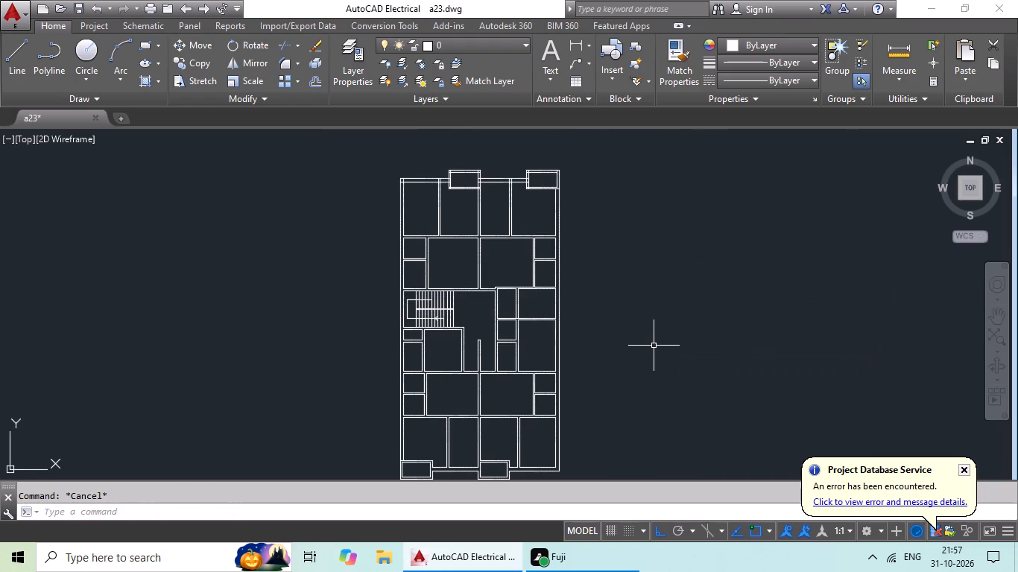
Trim the overlapping inner line ends at the lower-left corner of the top right projecting box.
key("t")
key("r")
key("space")
key("space")
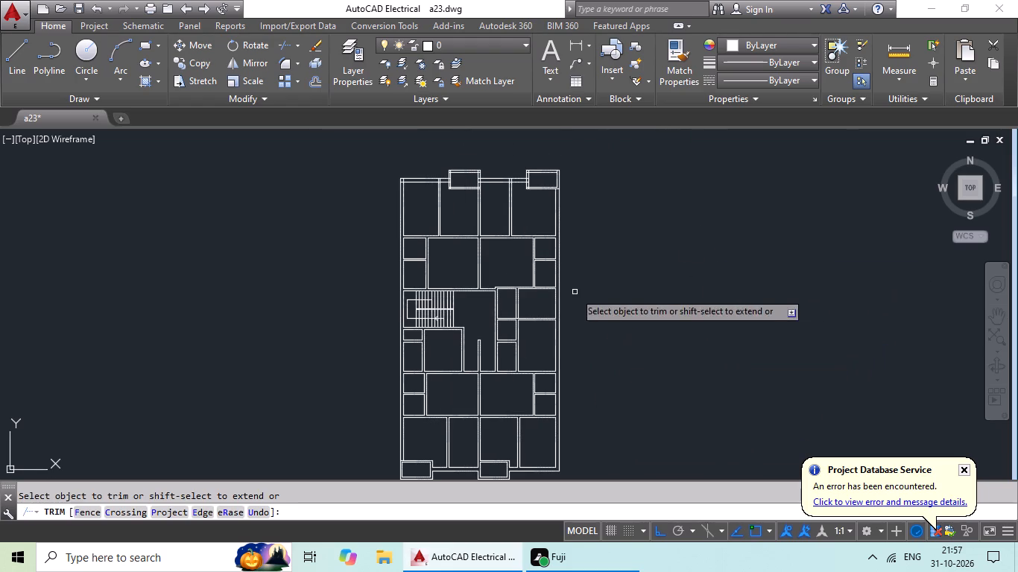
scroll(568, 288, "down", 2)
middle_click_drag(604, 279, 596, 368)
scroll(547, 309, "up", 4)
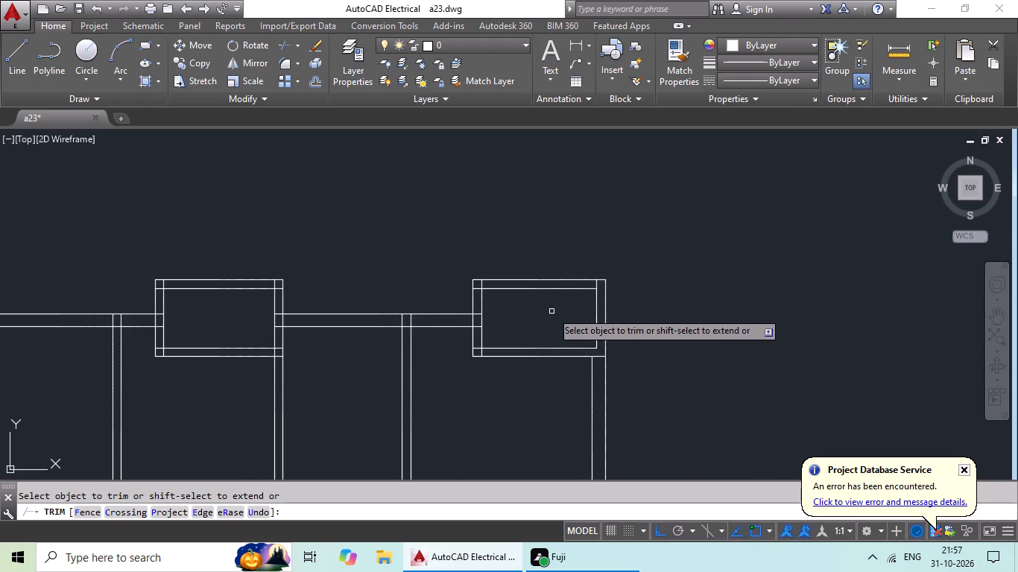
middle_click_drag(531, 325, 570, 310)
scroll(510, 331, "up", 4)
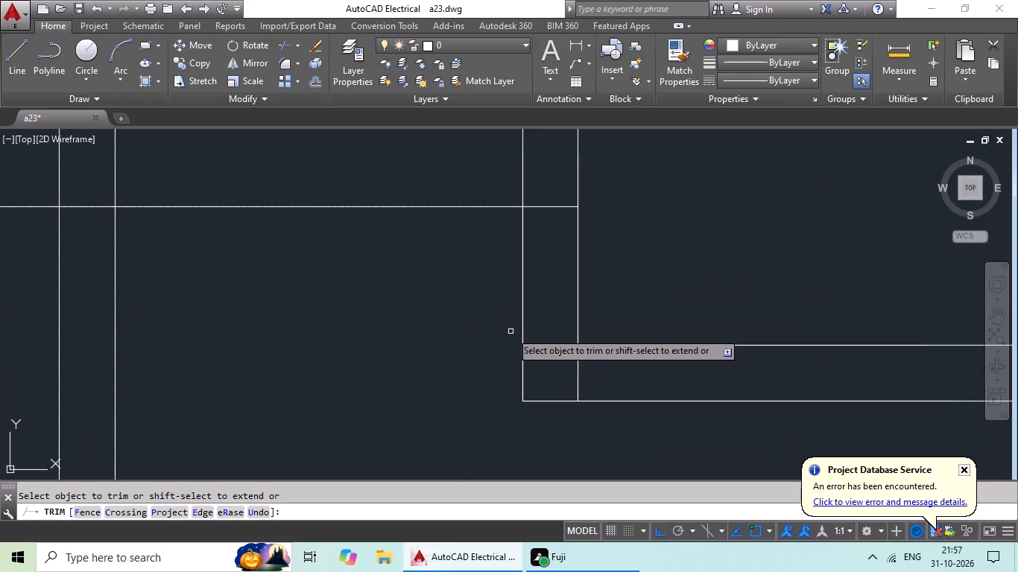
left_click_drag(596, 355, 543, 378)
left_click(543, 378)
left_click_drag(550, 285, 550, 360)
left_click_drag(552, 360, 556, 337)
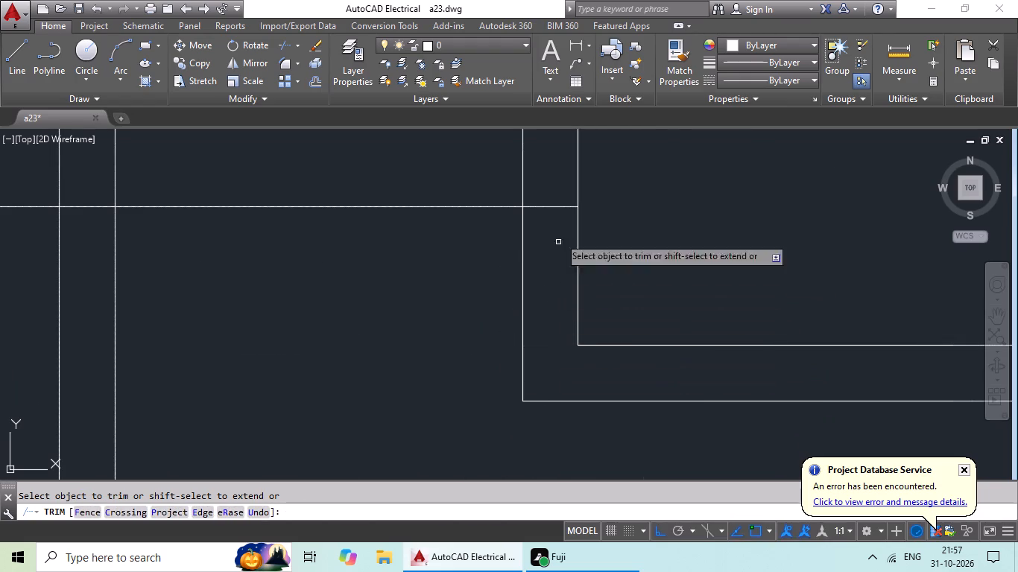
Trim both top exterior wall line ends that run into the left wall of the top right projecting box.
left_click_drag(557, 171, 535, 270)
left_click(536, 264)
scroll(583, 235, "down", 2)
middle_click_drag(585, 240, 570, 340)
scroll(550, 290, "up", 4)
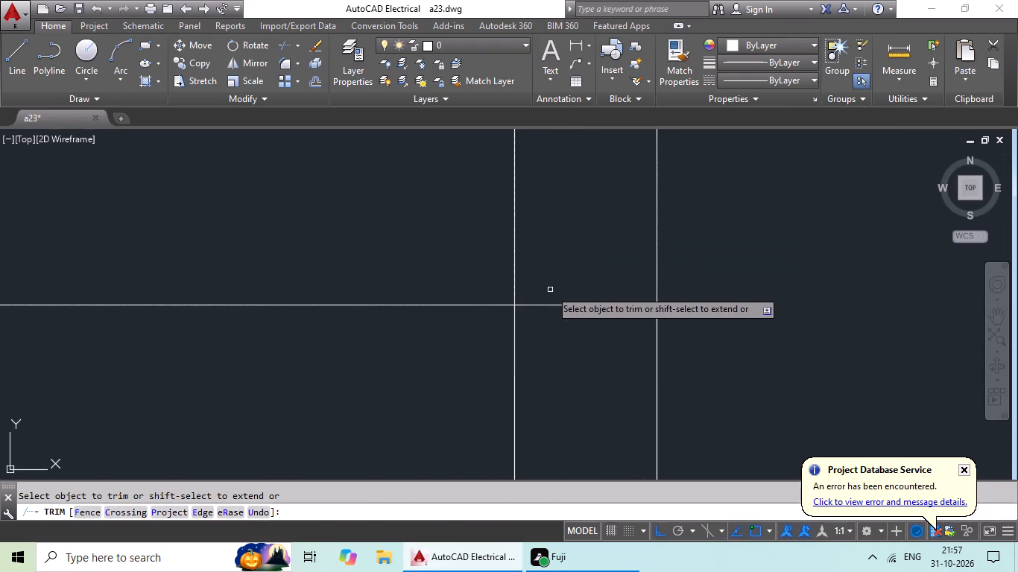
left_click_drag(563, 265, 563, 353)
left_click(563, 348)
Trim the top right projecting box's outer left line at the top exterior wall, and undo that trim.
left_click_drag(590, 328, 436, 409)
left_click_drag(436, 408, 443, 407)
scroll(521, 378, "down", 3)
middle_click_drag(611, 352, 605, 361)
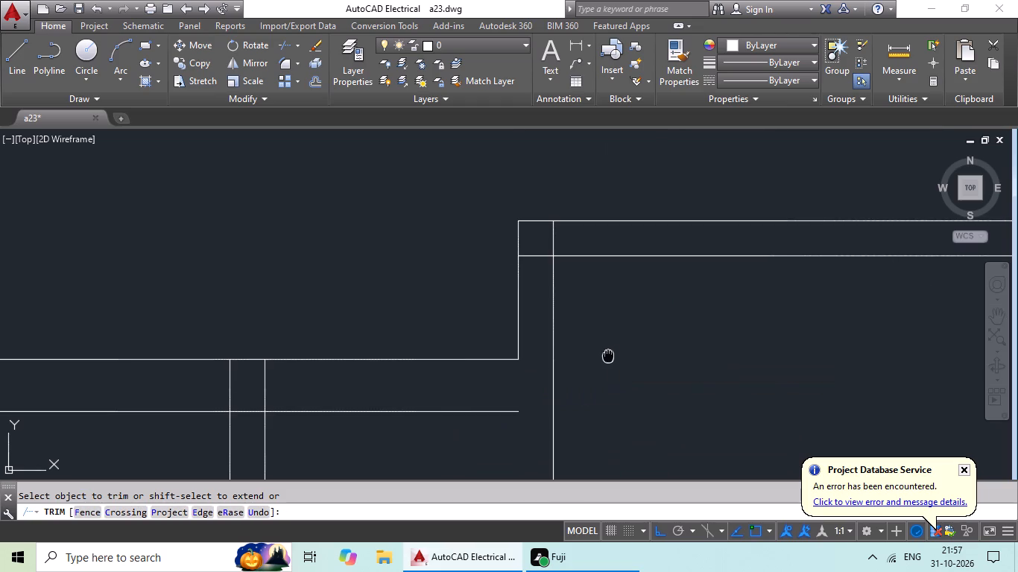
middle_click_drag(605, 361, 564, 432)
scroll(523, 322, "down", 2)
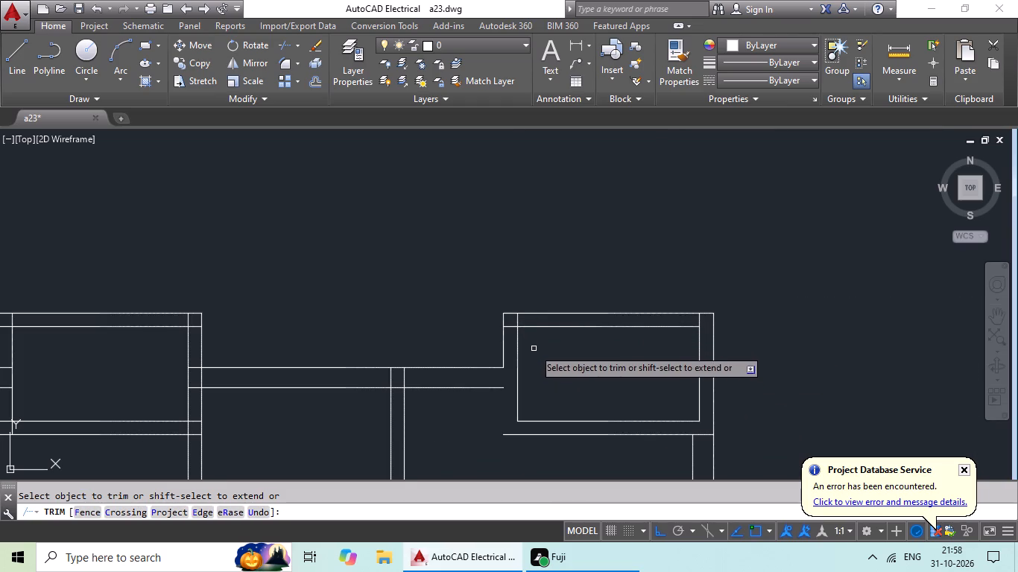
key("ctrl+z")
Trim the top right projecting box's outer left line between the two lines of the top exterior wall.
scroll(555, 357, "down", 5)
scroll(554, 367, "up", 1)
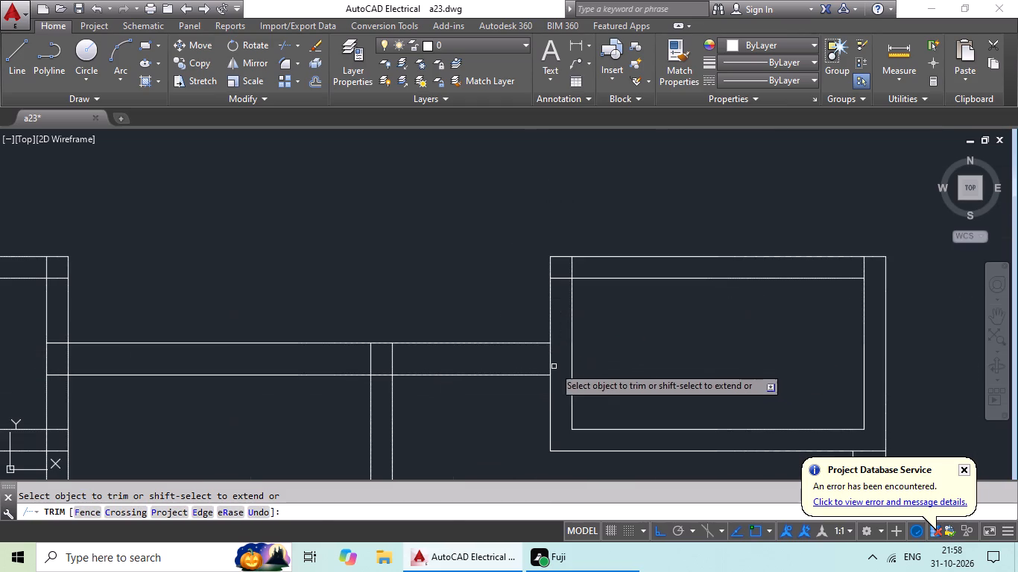
left_click(555, 359)
left_click_drag(551, 360, 536, 363)
left_click(550, 357)
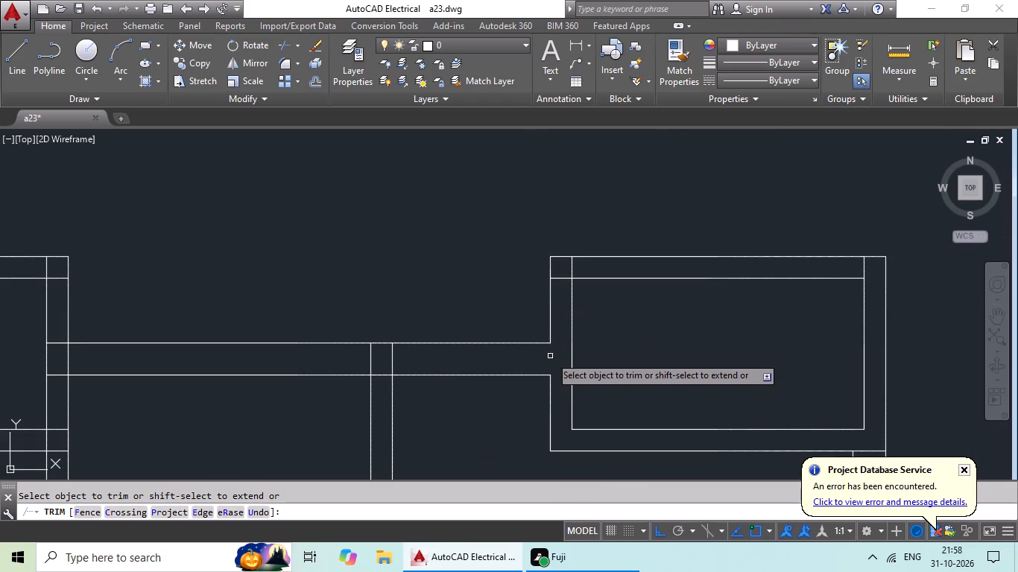
Trim the overlapping inner line ends at the upper-left corner of the top right projecting box.
scroll(575, 259, "up", 4)
left_click_drag(589, 269, 499, 314)
left_click(499, 314)
left_click_drag(502, 311, 492, 392)
left_click(491, 393)
Trim the overlapping inner vertical line end at the upper-right corner of the top right projecting box.
scroll(520, 363, "down", 4)
scroll(608, 385, "down", 1)
middle_click_drag(619, 398, 437, 384)
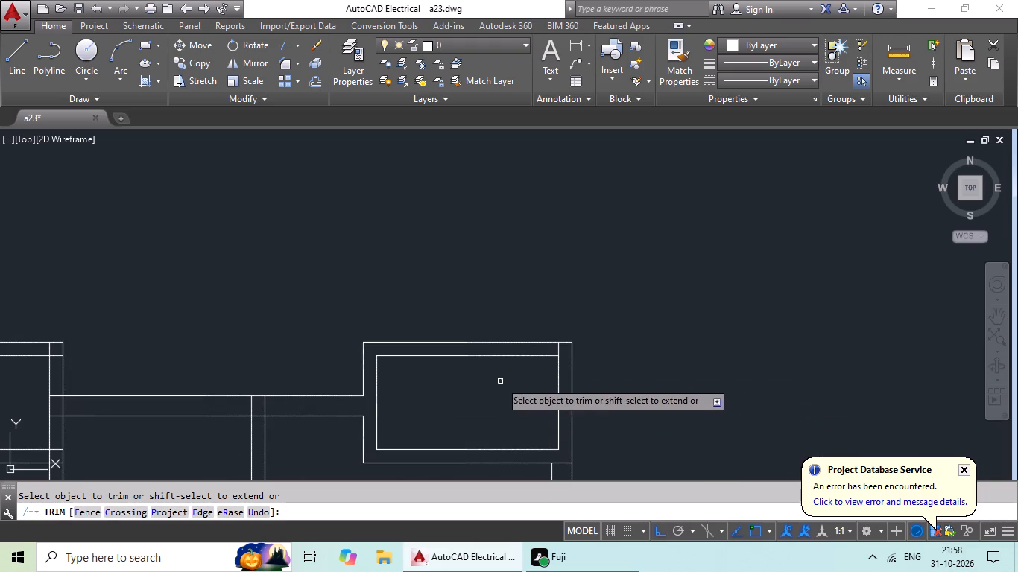
scroll(569, 356, "up", 4)
left_click_drag(540, 328, 464, 334)
left_click(464, 334)
Trim the overlapping lines where the vertical partition between the two projecting boxes meets the top exterior wall.
scroll(491, 325, "down", 4)
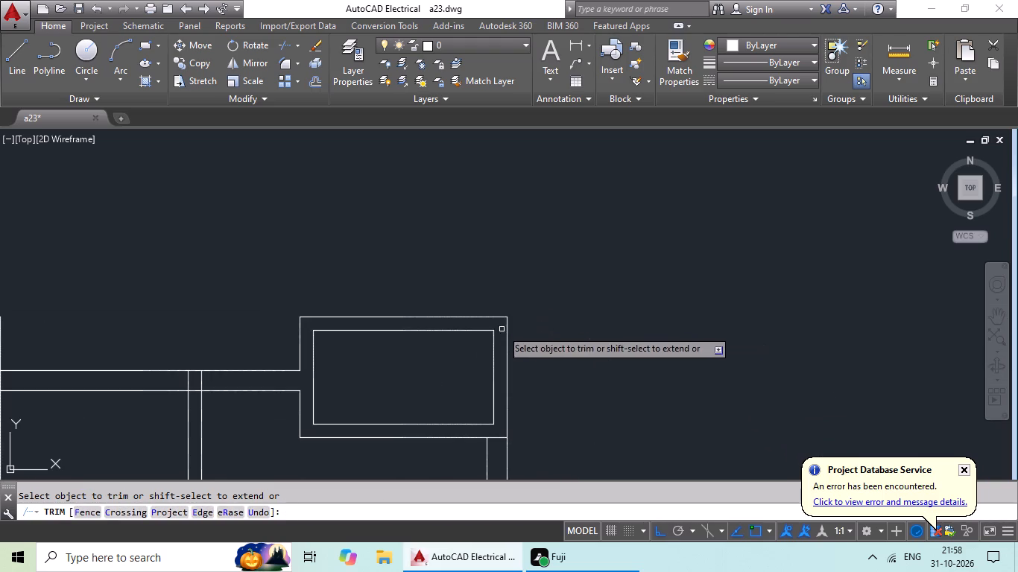
scroll(452, 373, "down", 2)
middle_click_drag(452, 372, 546, 312)
middle_click_drag(506, 362, 538, 349)
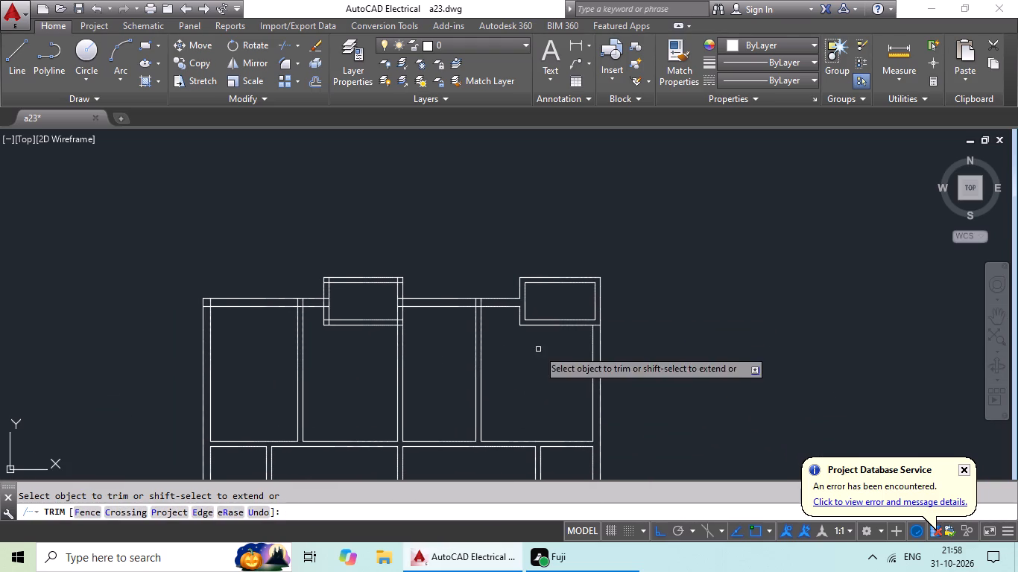
scroll(481, 303, "up", 4)
left_click_drag(544, 285, 420, 300)
left_click(420, 300)
left_click_drag(451, 295, 463, 343)
left_click(463, 343)
Trim the overlapping lines at the lower-right corner of the top middle projecting box, where it meets the central partition.
scroll(476, 328, "down", 2)
middle_click_drag(400, 370, 404, 369)
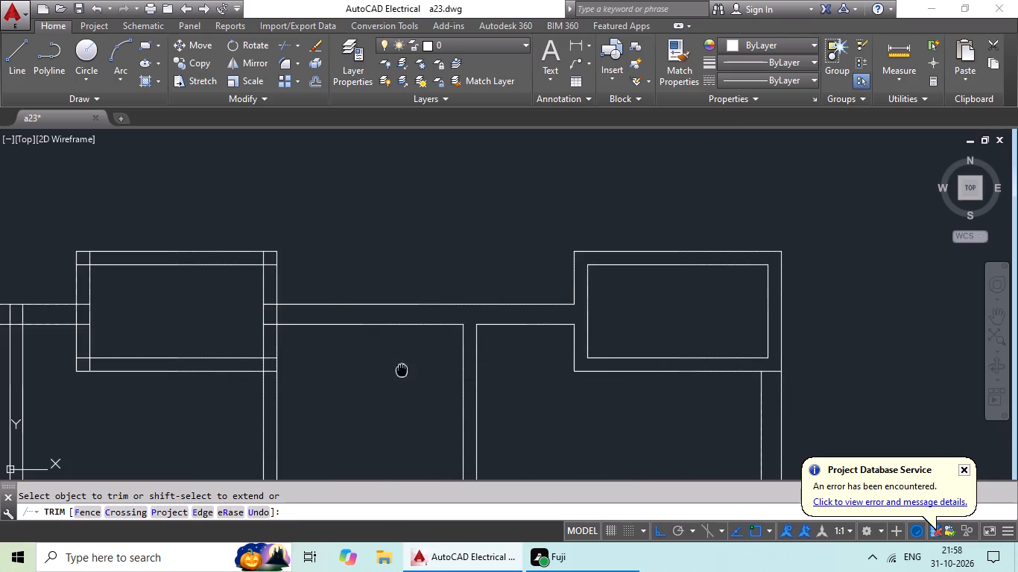
middle_click_drag(404, 369, 504, 334)
scroll(378, 331, "up", 5)
left_click_drag(347, 234, 294, 421)
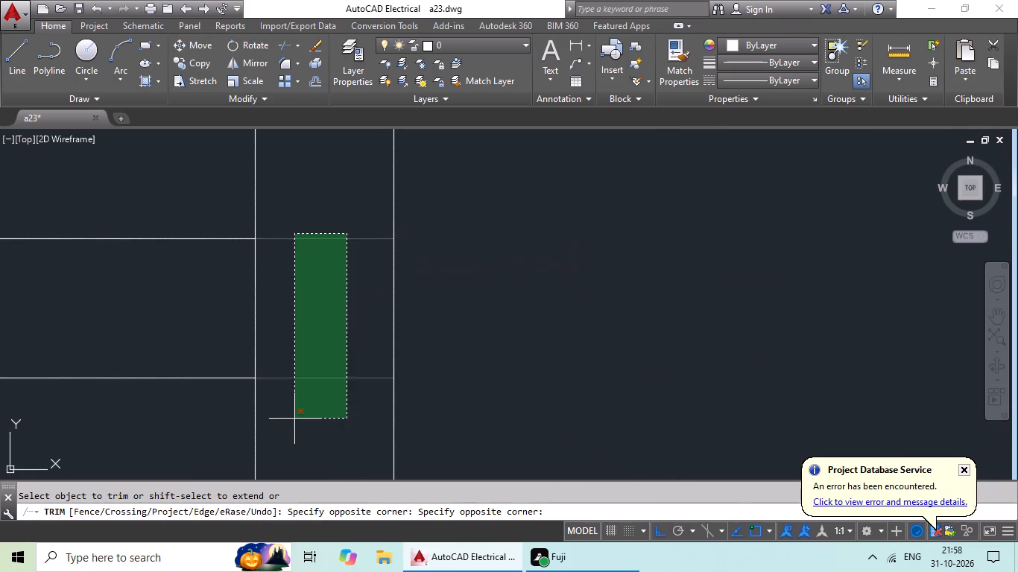
left_click_drag(294, 421, 294, 419)
left_click_drag(294, 419, 305, 397)
left_click_drag(325, 290, 225, 328)
left_click_drag(225, 328, 263, 334)
Trim the overlapping inner line ends at the lower-left corner of the top middle projecting box.
scroll(372, 333, "down", 4)
middle_click_drag(341, 352, 565, 354)
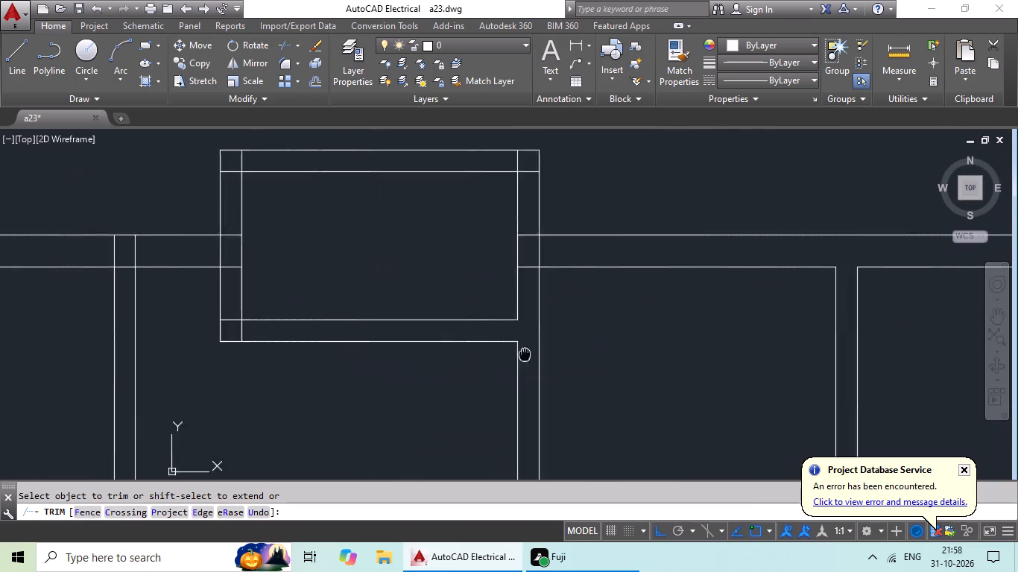
middle_click_drag(565, 354, 603, 354)
scroll(350, 340, "up", 4)
left_click_drag(416, 311, 303, 336)
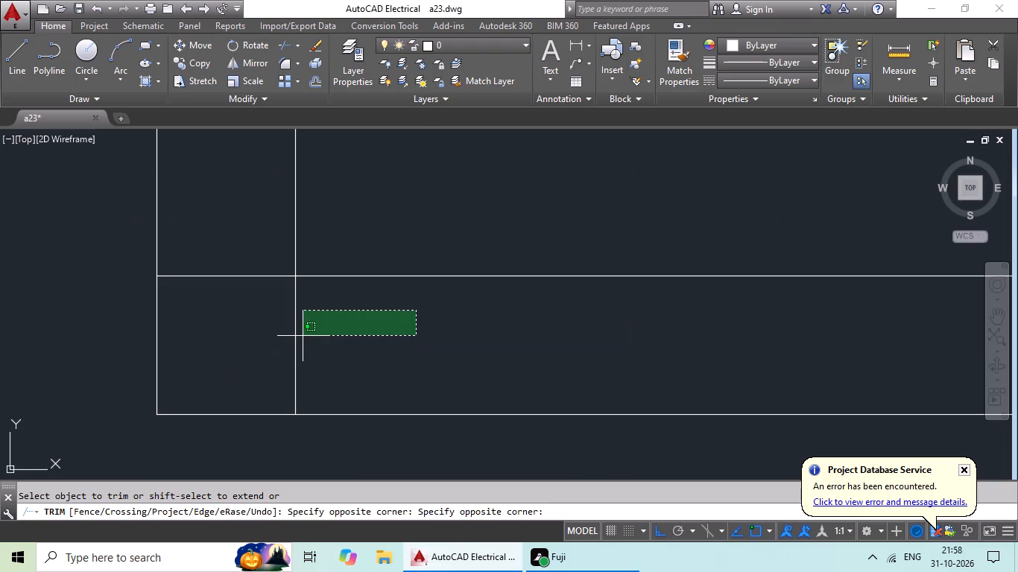
left_click_drag(303, 336, 302, 337)
left_click_drag(294, 340, 279, 350)
left_click_drag(268, 221, 246, 327)
left_click(246, 322)
Trim the overlapping lines where the top exterior wall joins the left side of the top middle projecting box.
scroll(308, 328, "down", 4)
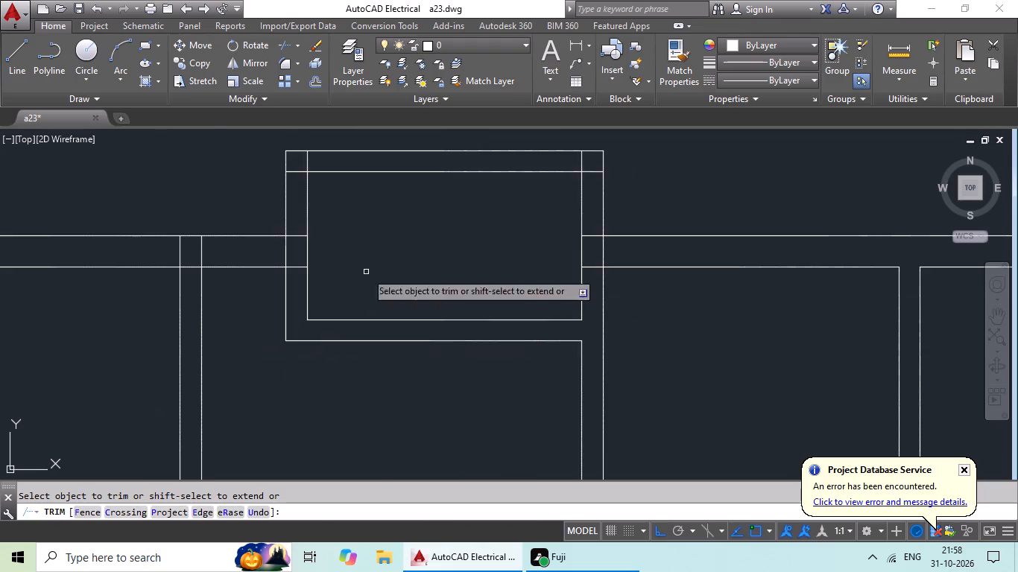
middle_click_drag(366, 272, 350, 379)
scroll(279, 355, "up", 3)
left_click_drag(279, 284, 260, 428)
left_click(258, 439)
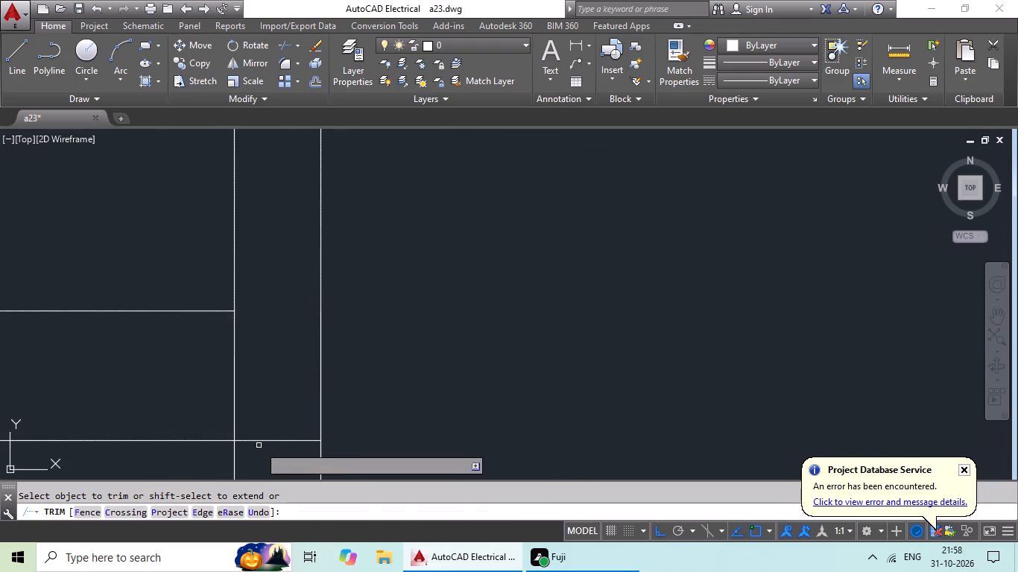
left_click_drag(282, 401, 273, 451)
left_click(273, 451)
left_click_drag(237, 378, 164, 392)
left_click(164, 392)
Trim the overlapping lines where the top exterior wall joins the right side of the top middle projecting box.
scroll(329, 367, "down", 3)
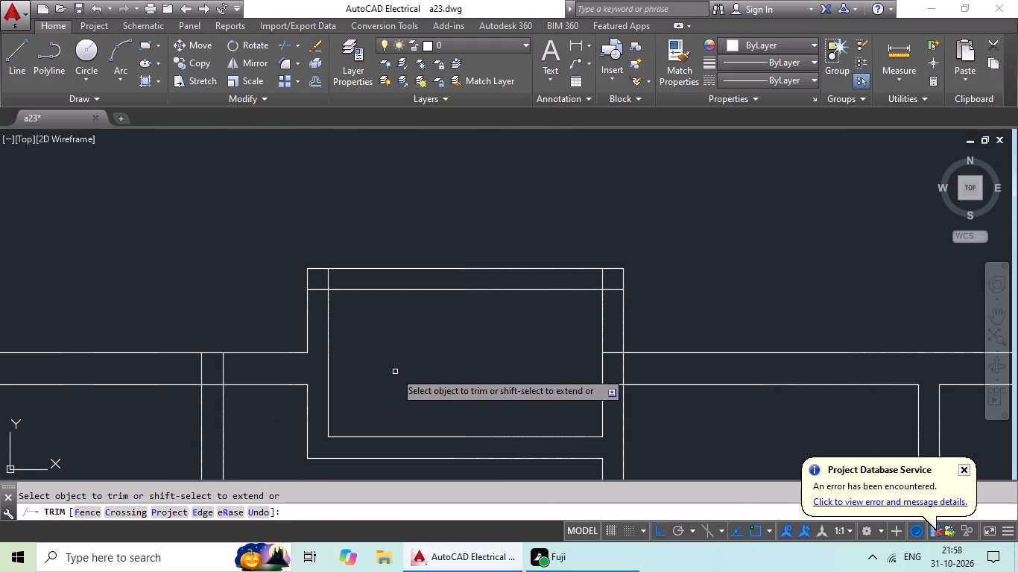
middle_click_drag(369, 375, 268, 386)
scroll(517, 374, "up", 3)
scroll(558, 376, "down", 1)
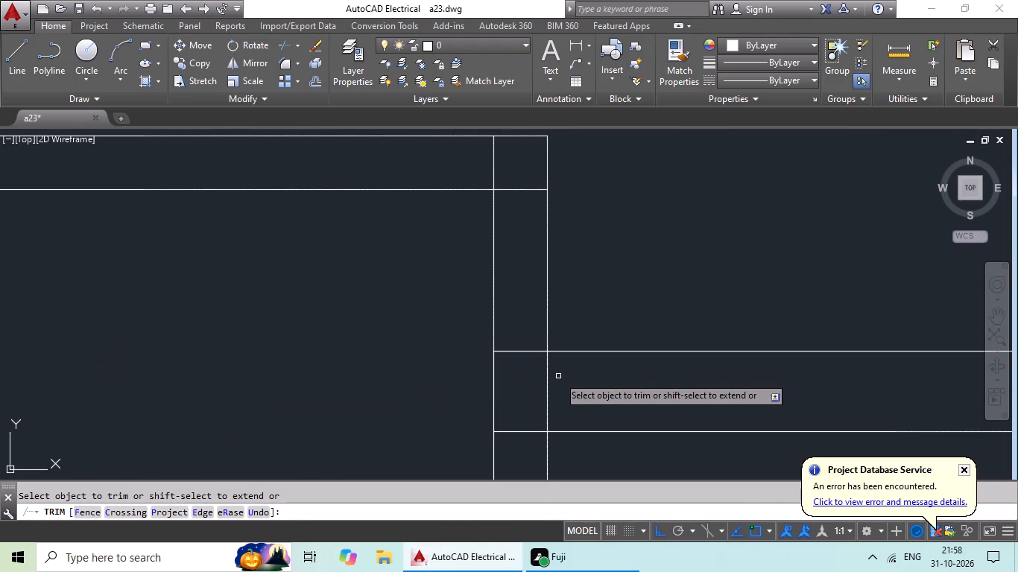
left_click_drag(597, 380, 519, 405)
left_click(519, 405)
left_click_drag(519, 328, 516, 472)
left_click(516, 454)
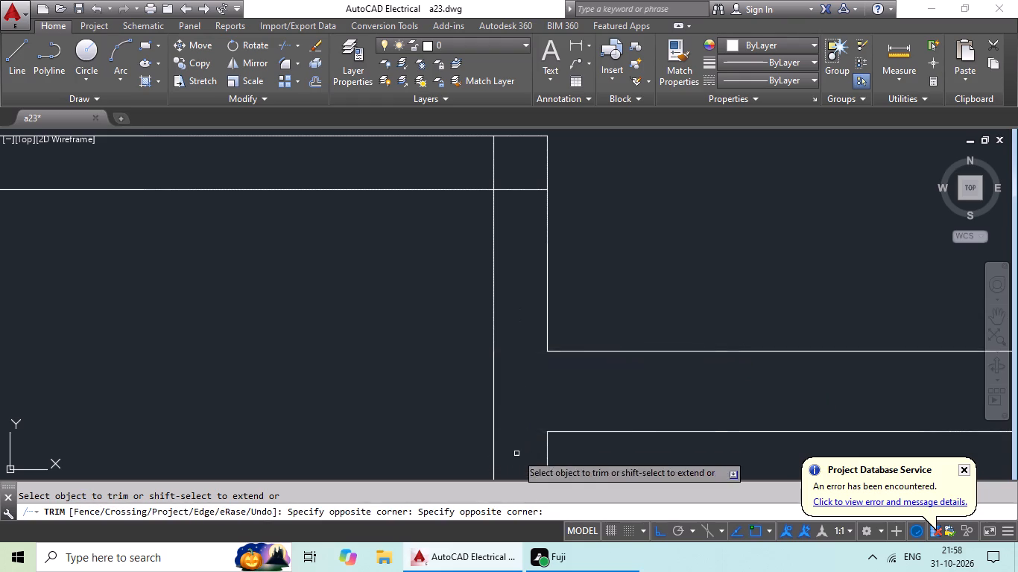
Trim the overlapping inner line ends at the upper-right corner of the top middle projecting box.
scroll(510, 399, "down", 3)
scroll(501, 341, "up", 5)
left_click_drag(595, 349, 588, 436)
left_click_drag(588, 436, 595, 419)
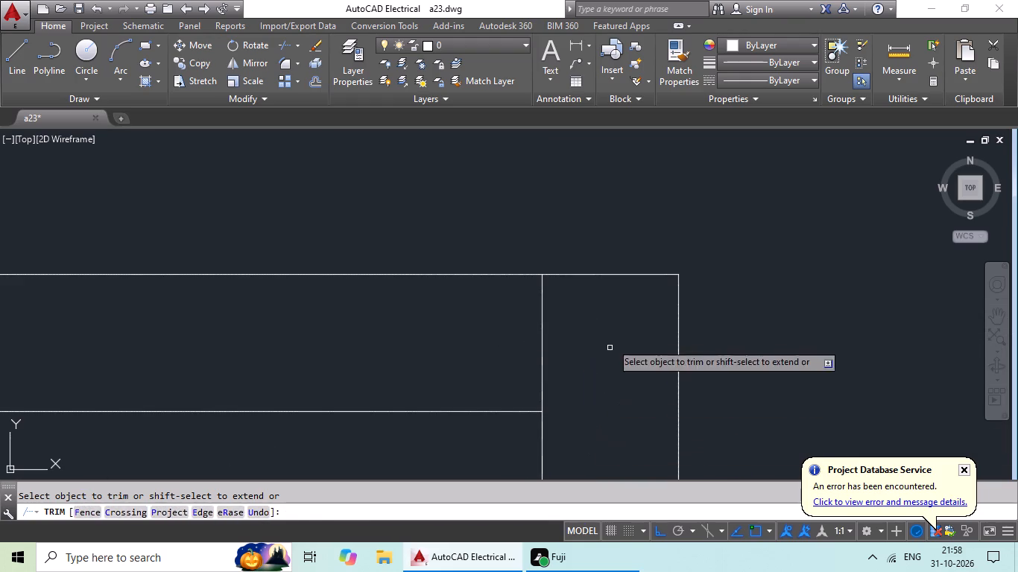
left_click_drag(610, 339, 488, 366)
left_click_drag(488, 366, 545, 360)
Trim the overlapping inner line ends at the upper-left corner of the top middle projecting box.
scroll(639, 343, "down", 4)
scroll(348, 343, "up", 5)
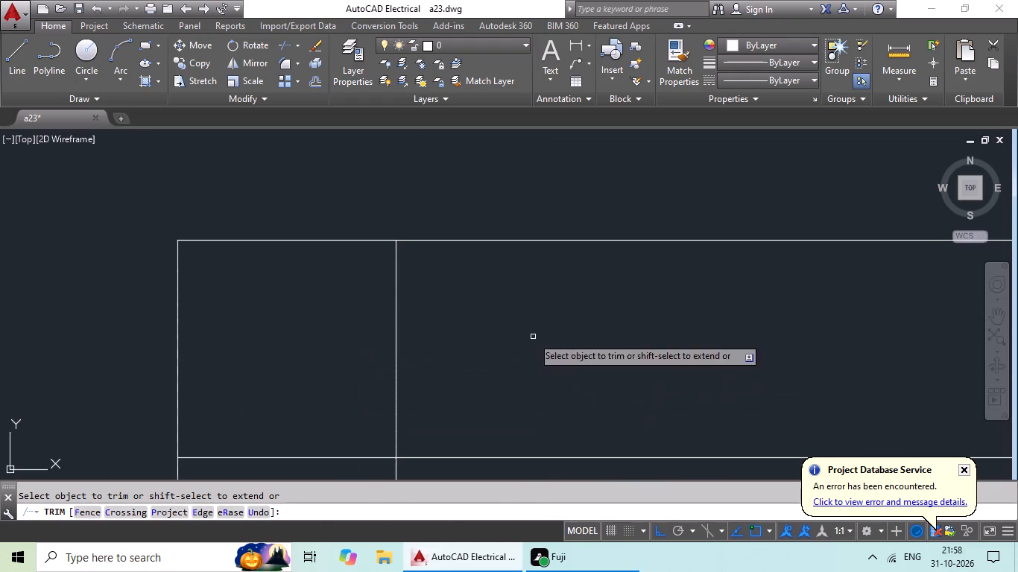
left_click_drag(529, 337, 350, 375)
left_click(350, 375)
left_click_drag(355, 364, 300, 481)
left_click_drag(302, 478, 323, 453)
Trim the overlapping lines where the partition just left of the top middle projecting box meets the top exterior wall.
scroll(381, 388, "down", 5)
middle_click_drag(424, 432, 461, 325)
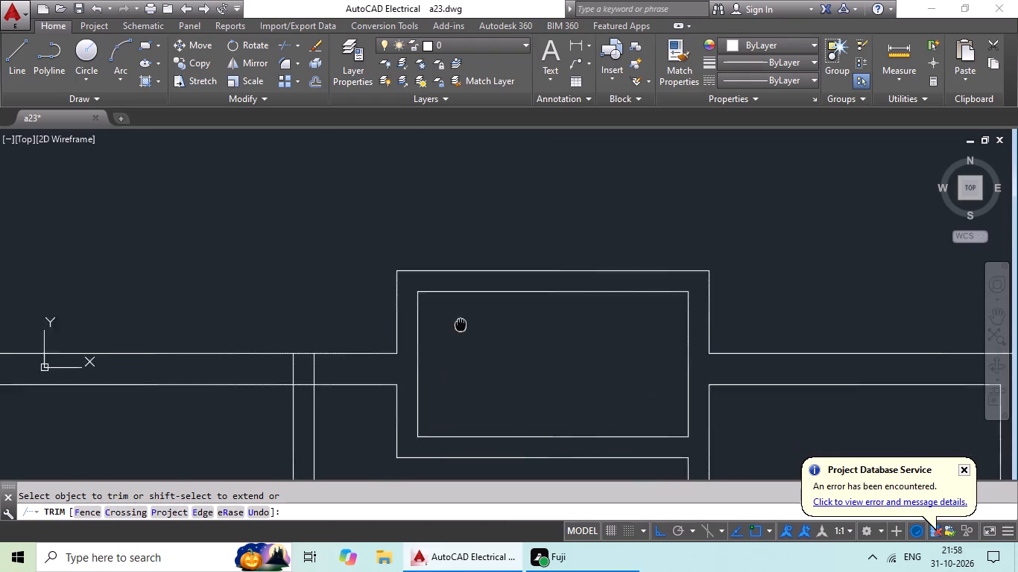
scroll(472, 322, "down", 1)
scroll(370, 342, "up", 3)
left_click_drag(427, 354, 326, 383)
left_click(324, 384)
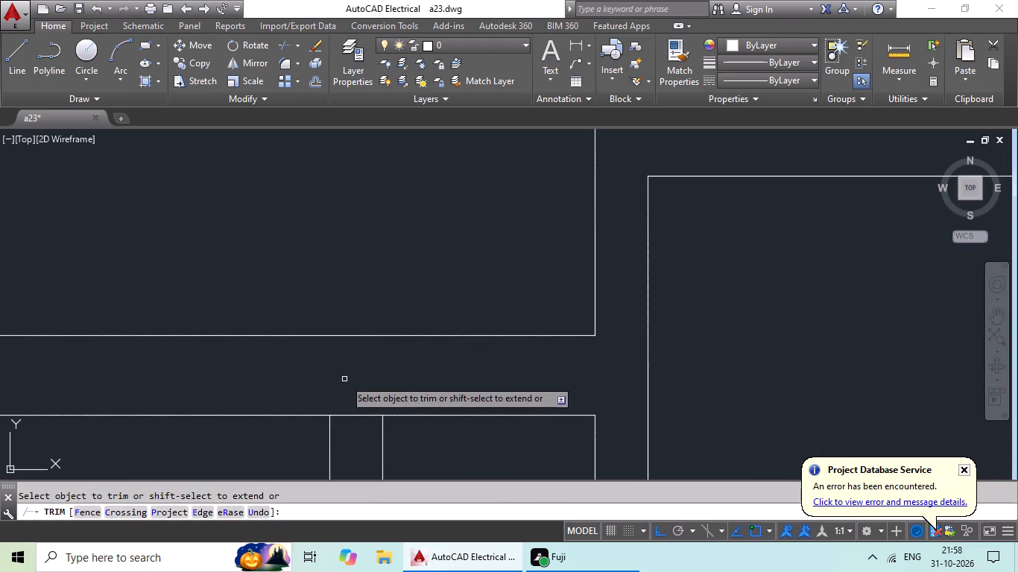
left_click_drag(345, 384, 348, 457)
left_click_drag(350, 453, 379, 432)
Trim the overlapping inner line ends at the top-left corner of the building's exterior walls.
scroll(436, 380, "down", 4)
scroll(283, 374, "up", 5)
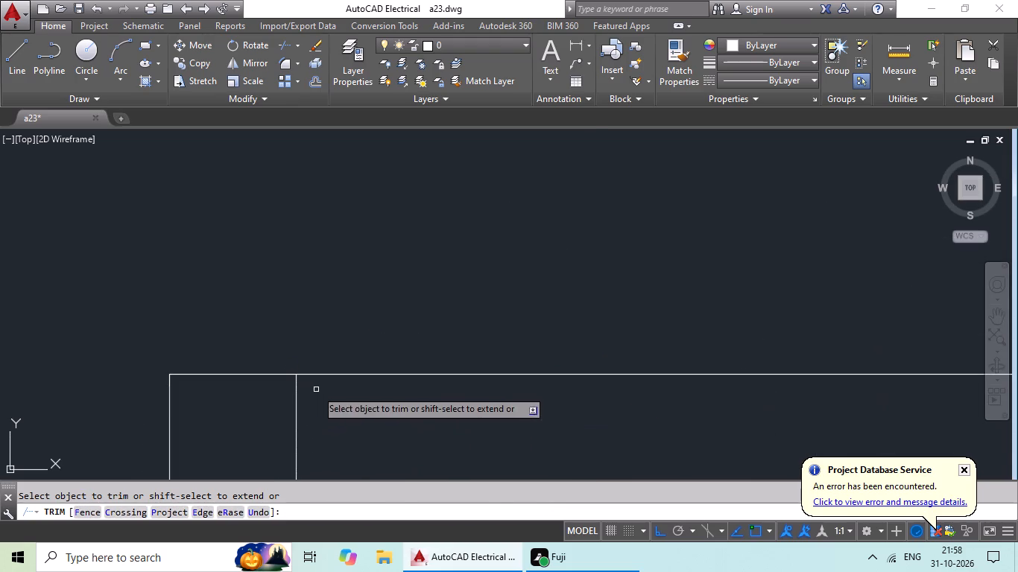
left_click_drag(325, 393, 271, 413)
left_click(271, 413)
scroll(348, 404, "down", 2)
middle_click_drag(355, 418, 376, 313)
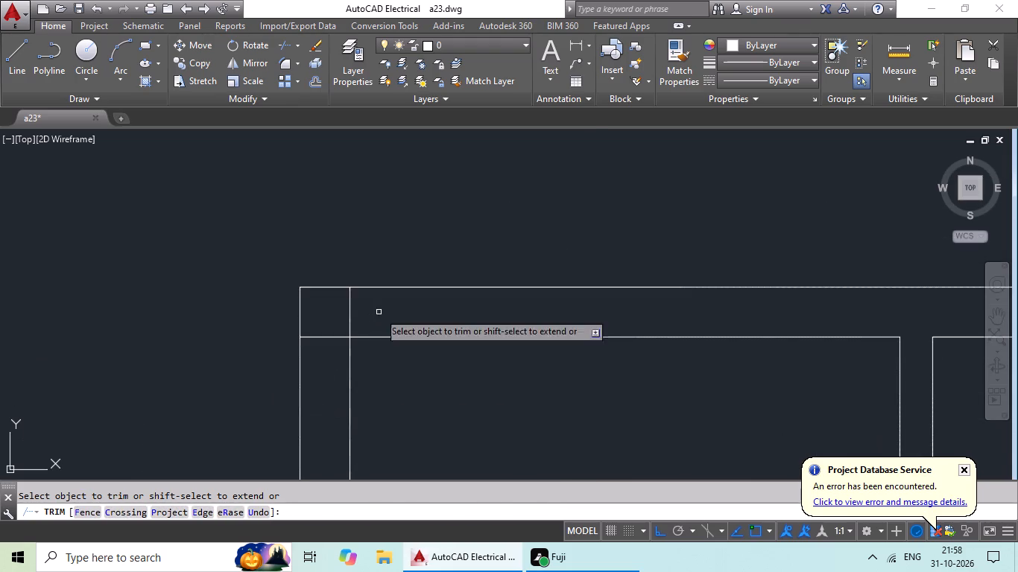
left_click_drag(376, 314, 342, 331)
left_click(342, 331)
left_click_drag(344, 309, 324, 366)
left_click(324, 366)
Look over the whole floor plan to check the wall corners and junctions, and end the Trim command.
scroll(354, 343, "down", 4)
middle_click_drag(424, 375, 414, 330)
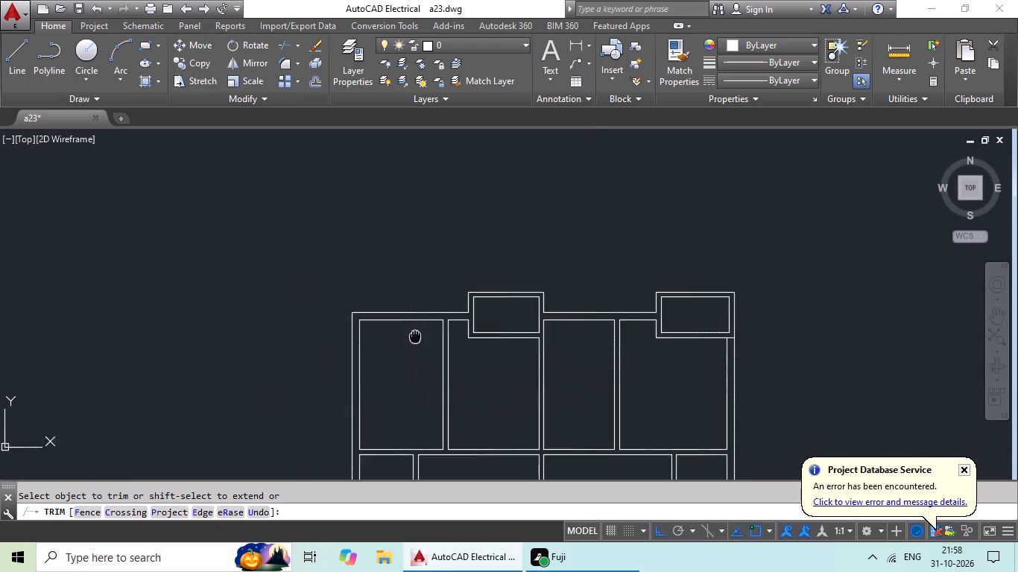
middle_click_drag(414, 330, 409, 304)
middle_click_drag(799, 359, 764, 299)
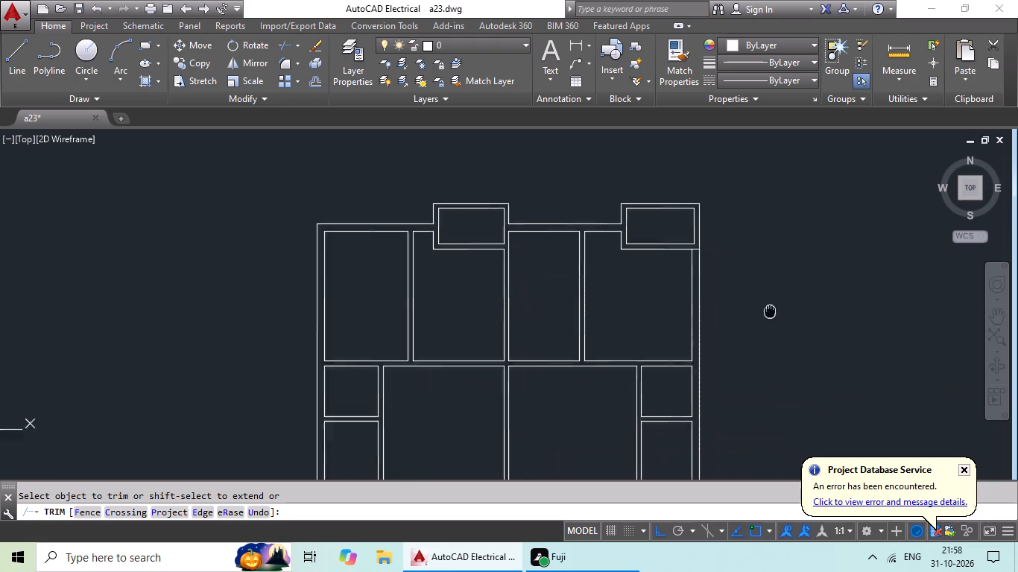
middle_click_drag(764, 299, 758, 289)
scroll(750, 299, "down", 2)
middle_click_drag(751, 334, 677, 265)
middle_click_drag(750, 302, 702, 301)
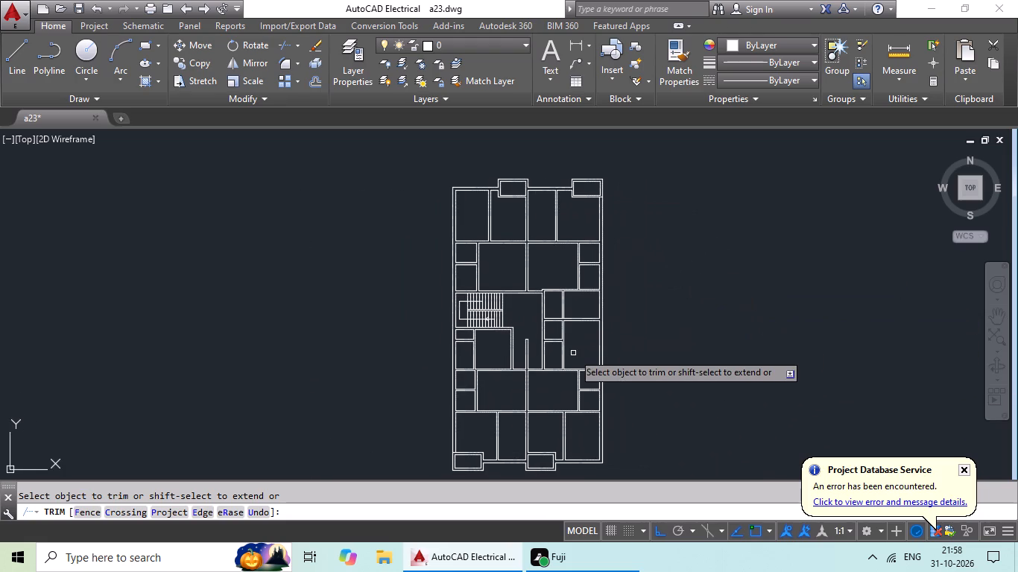
key("Escape")
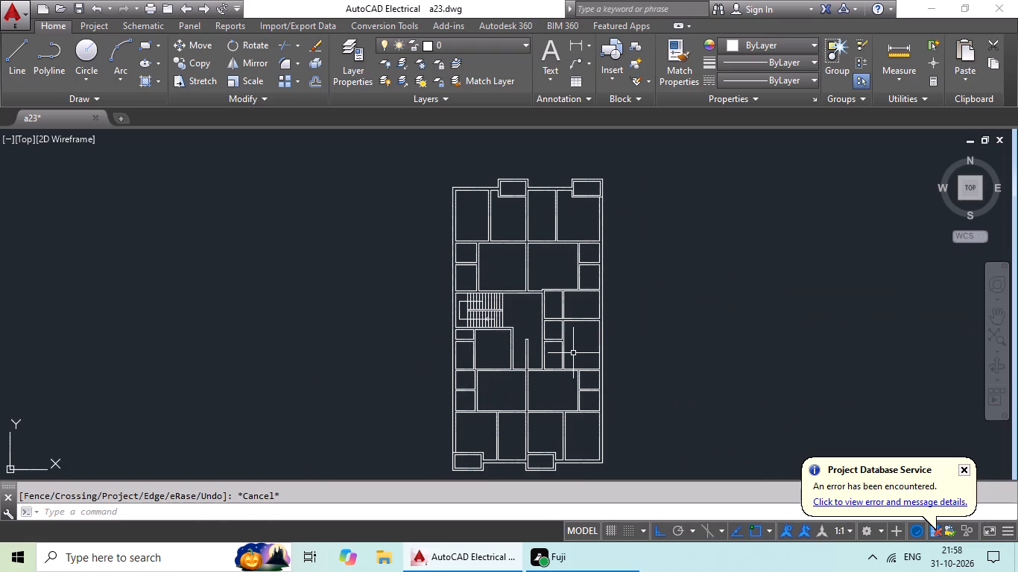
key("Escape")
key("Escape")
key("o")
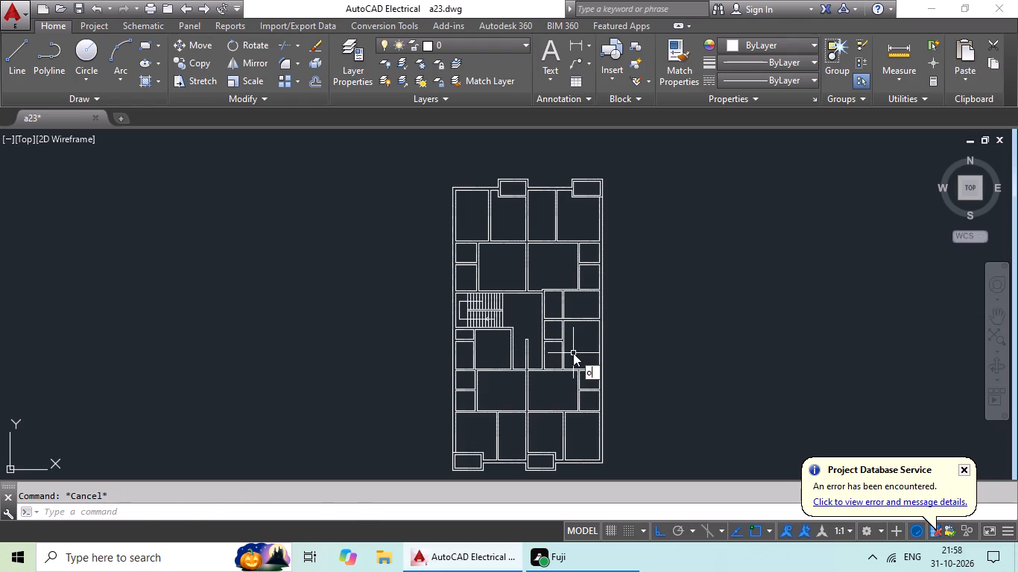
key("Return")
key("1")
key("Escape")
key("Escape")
Draw a short line across the top exterior wall at the midpoint of the upper-left room's top inner edge.
left_click(16, 49)
scroll(519, 190, "up", 4)
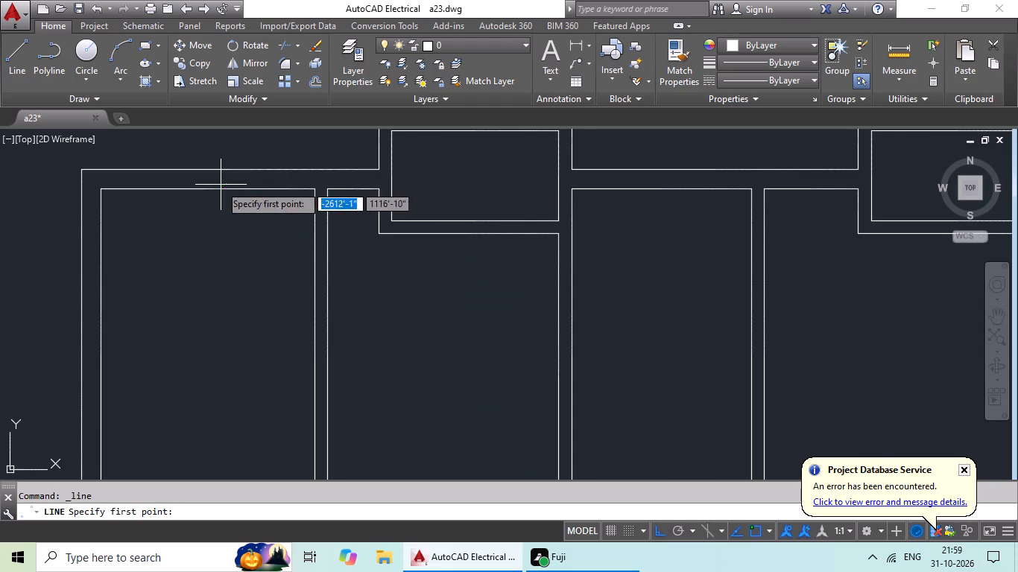
middle_click_drag(344, 208, 462, 213)
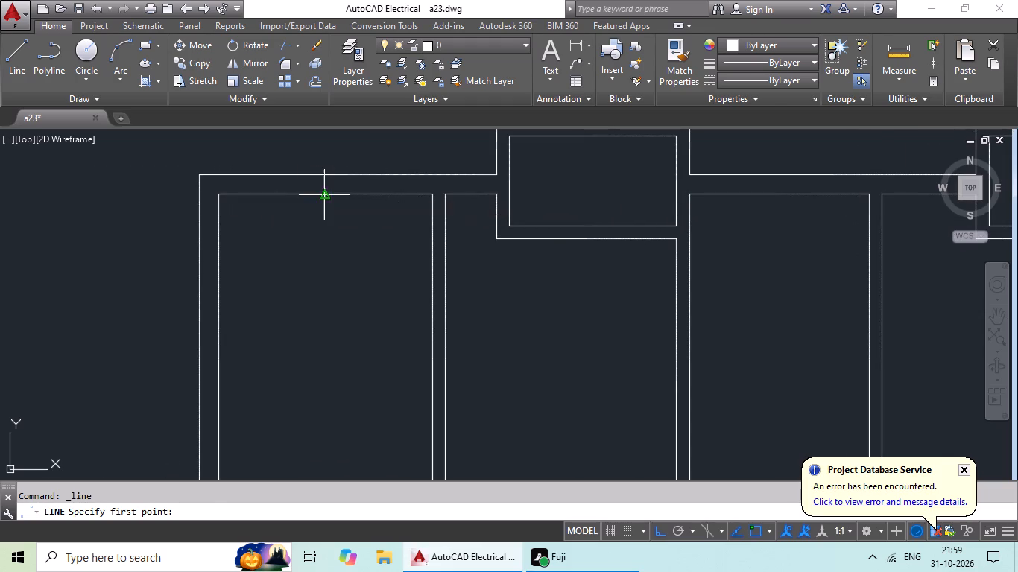
left_click(323, 194)
left_click(322, 173)
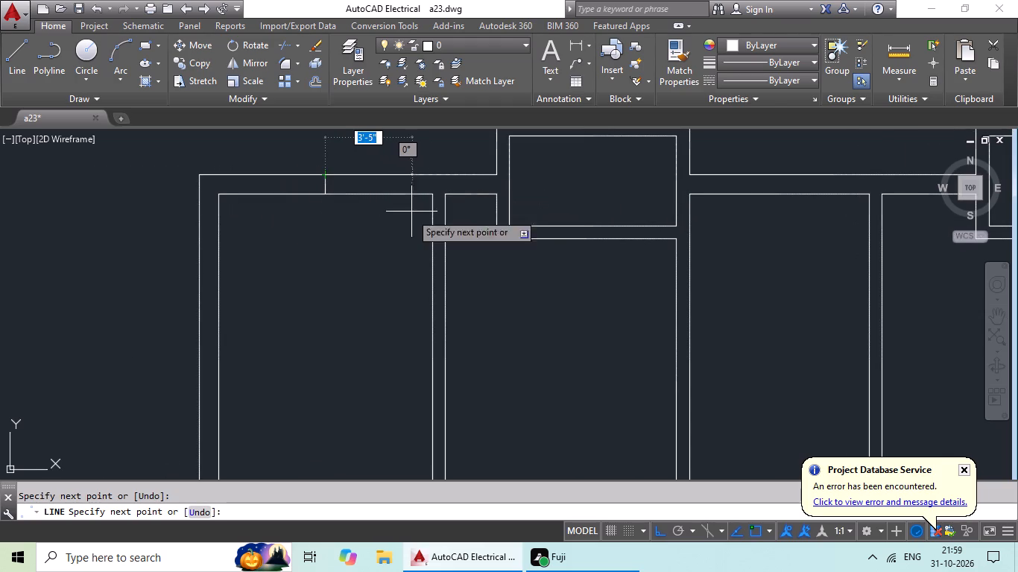
key("Escape")
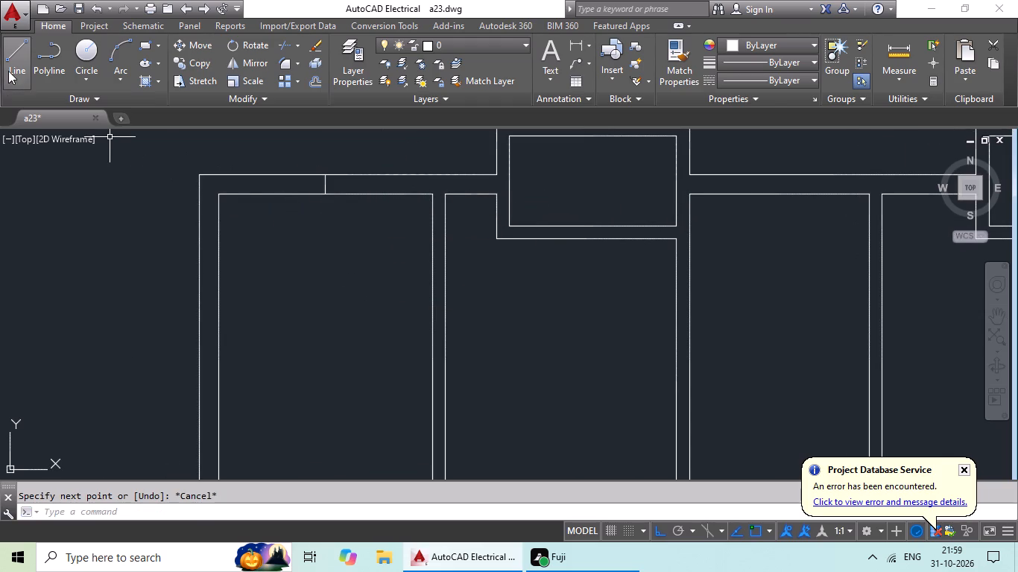
Draw a 9" line across the left exterior wall at the midpoint of the upper-left room's left inner edge.
left_click(8, 67)
scroll(320, 261, "down", 1)
middle_click_drag(320, 260, 354, 210)
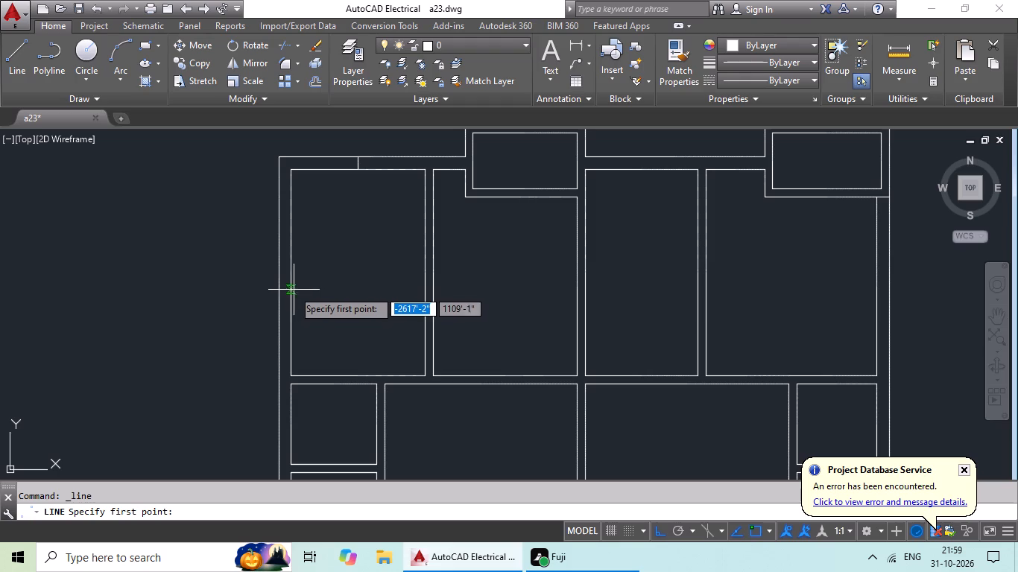
left_click(292, 273)
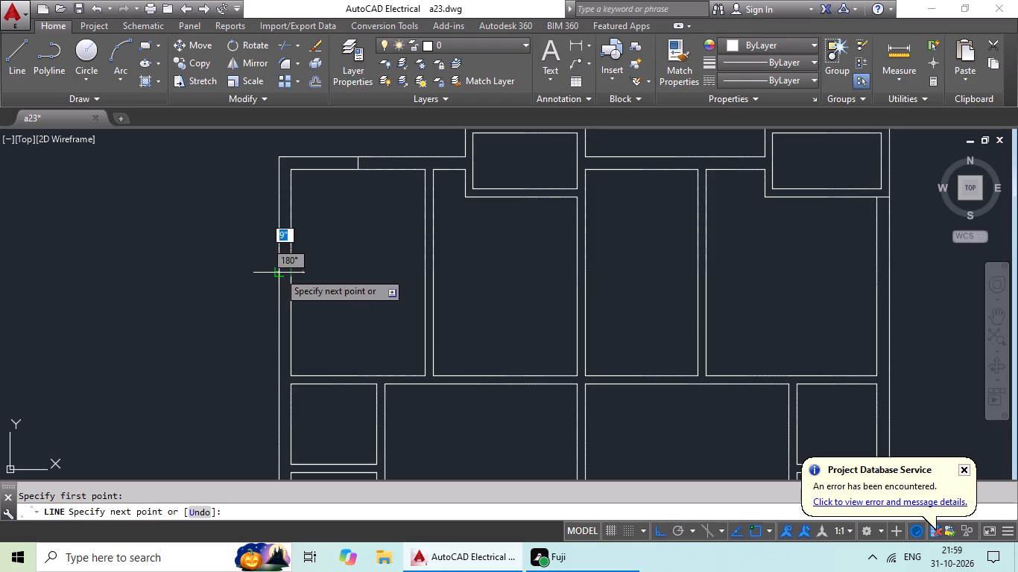
left_click(279, 272)
key("Escape")
Draw a short line across the top wall of the top middle projecting box, from the midpoint of its inner edge.
left_click(10, 57)
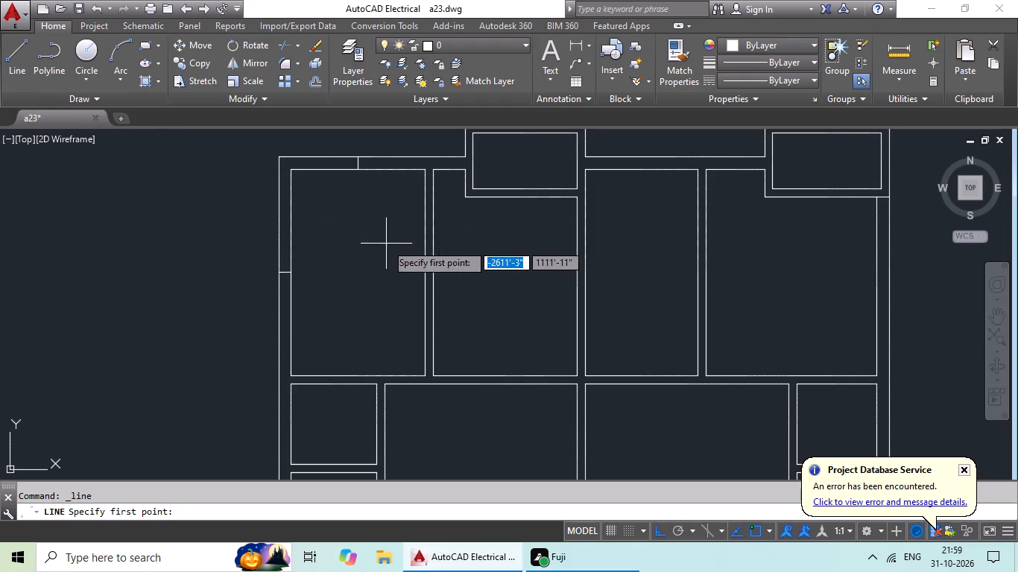
middle_click_drag(489, 246, 435, 305)
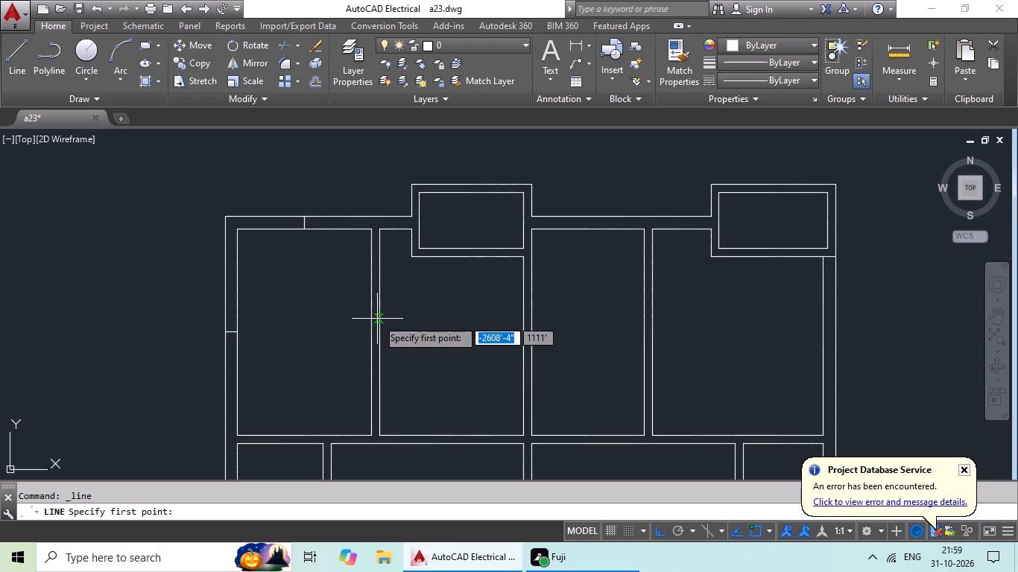
middle_click_drag(424, 320, 335, 362)
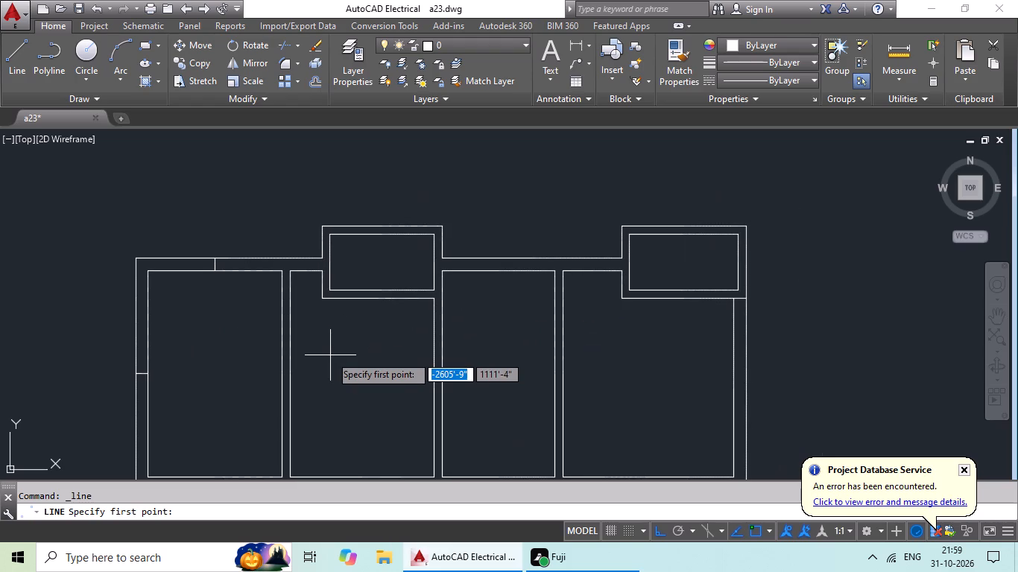
left_click(382, 234)
scroll(382, 220, "up", 4)
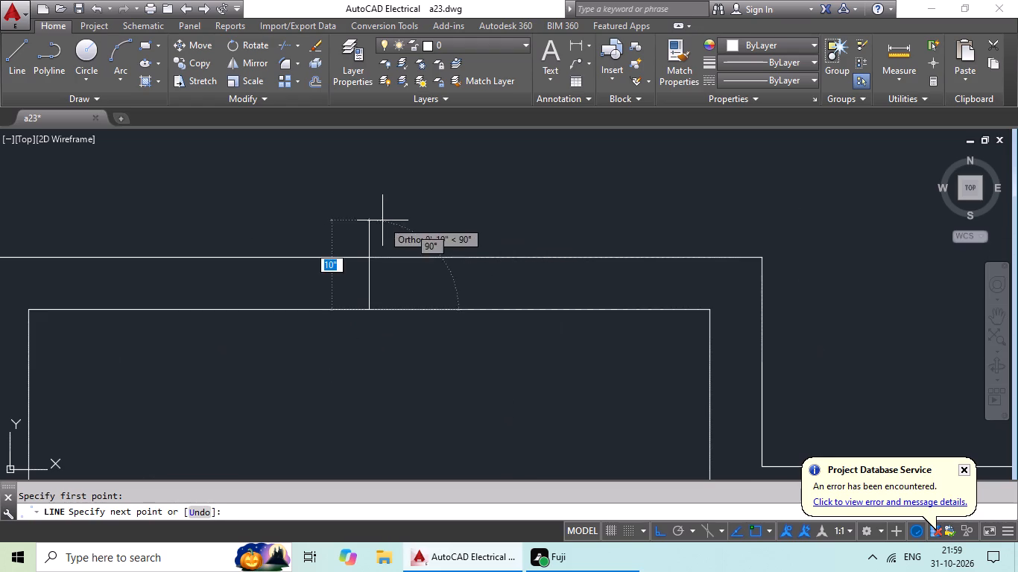
left_click(371, 255)
key("Escape")
key("Escape")
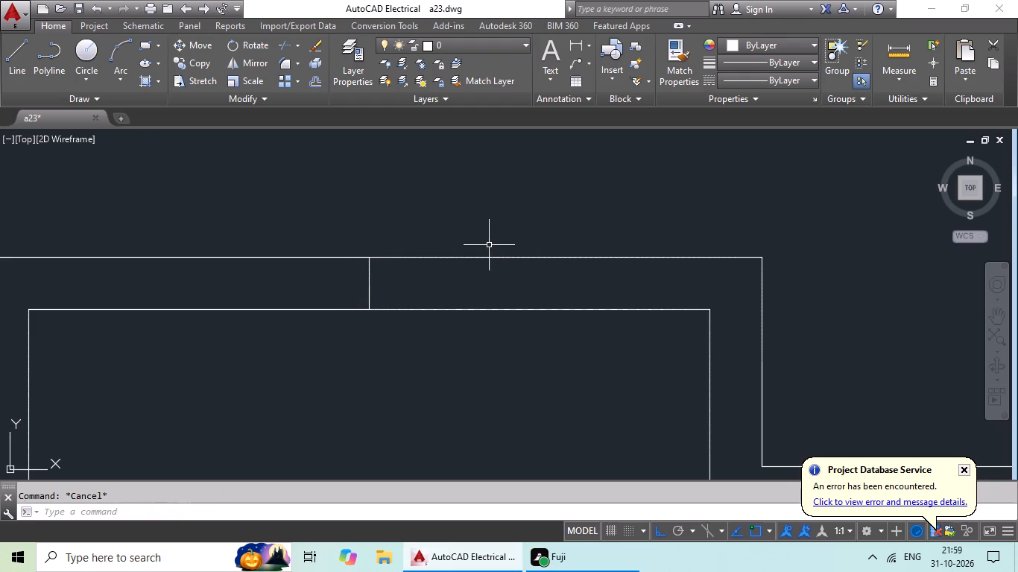
Draw a 6" line across the partition between the first and second top rooms, at the midpoint of its right edge.
left_click(10, 53)
scroll(347, 221, "down", 3)
middle_click_drag(374, 220, 444, 130)
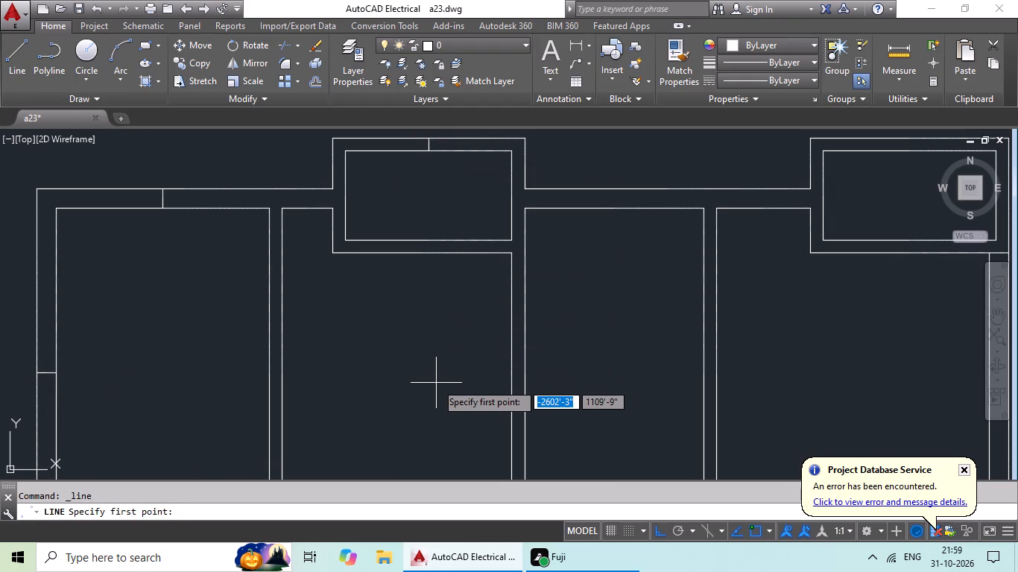
middle_click_drag(435, 384, 467, 342)
scroll(470, 336, "down", 1)
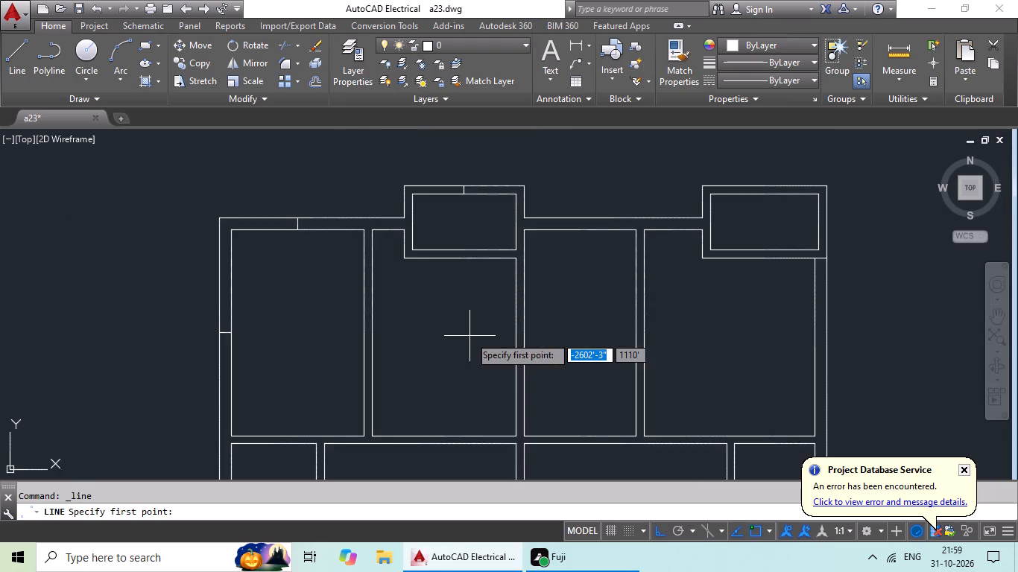
middle_click_drag(470, 336, 421, 344)
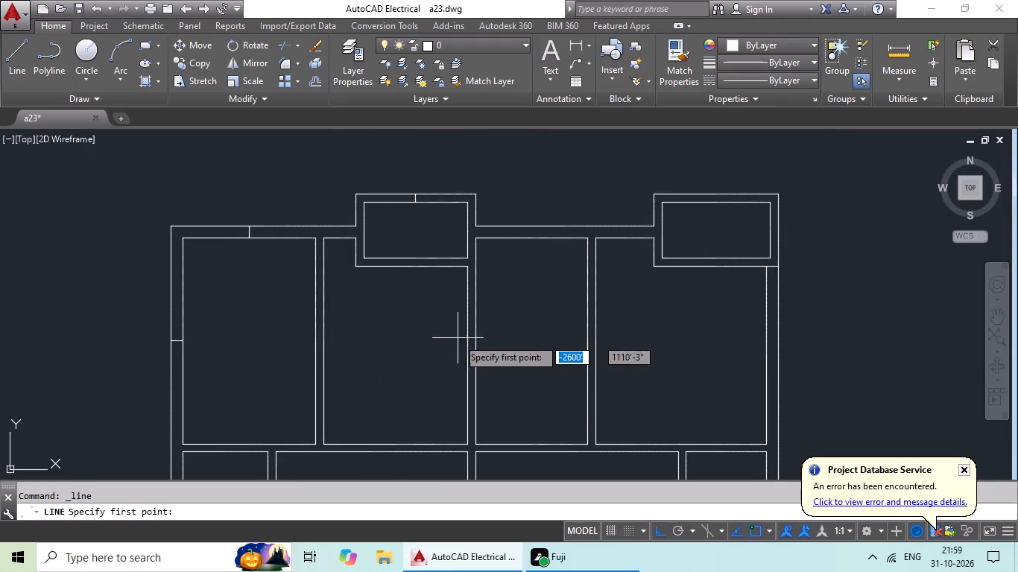
left_click(326, 340)
scroll(301, 341, "up", 4)
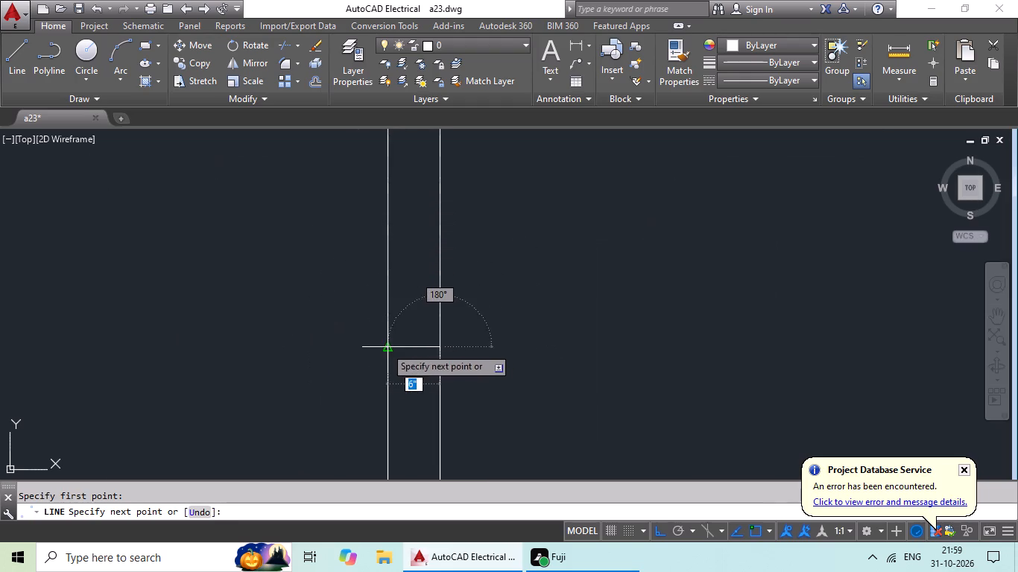
left_click(383, 346)
key("Escape")
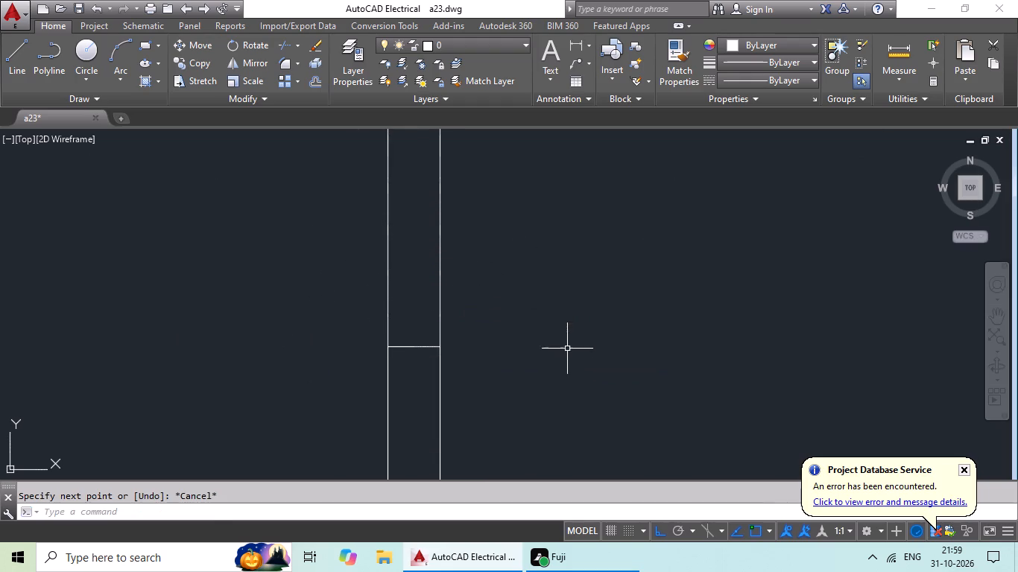
Draw a short line across the top exterior wall at the midpoint of the third top room's upper inner edge.
left_click(26, 78)
scroll(511, 206, "down", 4)
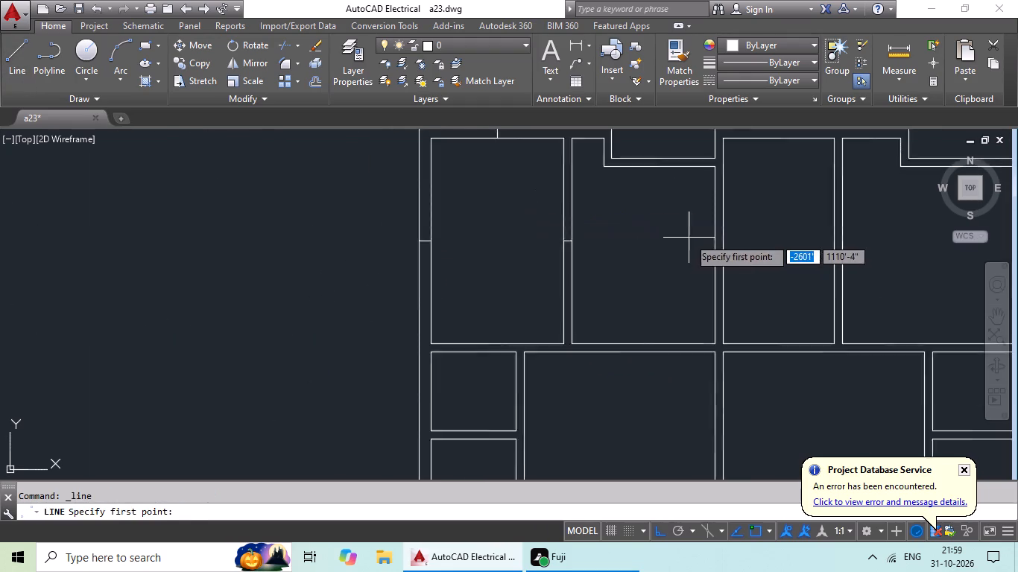
scroll(688, 238, "down", 1)
middle_click_drag(684, 236, 604, 282)
scroll(669, 264, "up", 1)
middle_click_drag(663, 265, 581, 306)
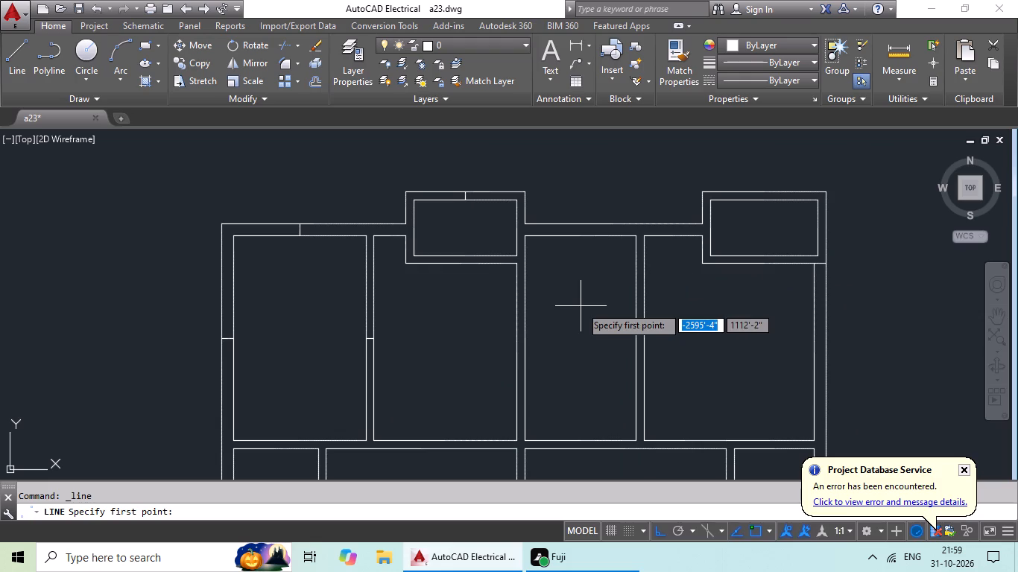
scroll(569, 237, "up", 1)
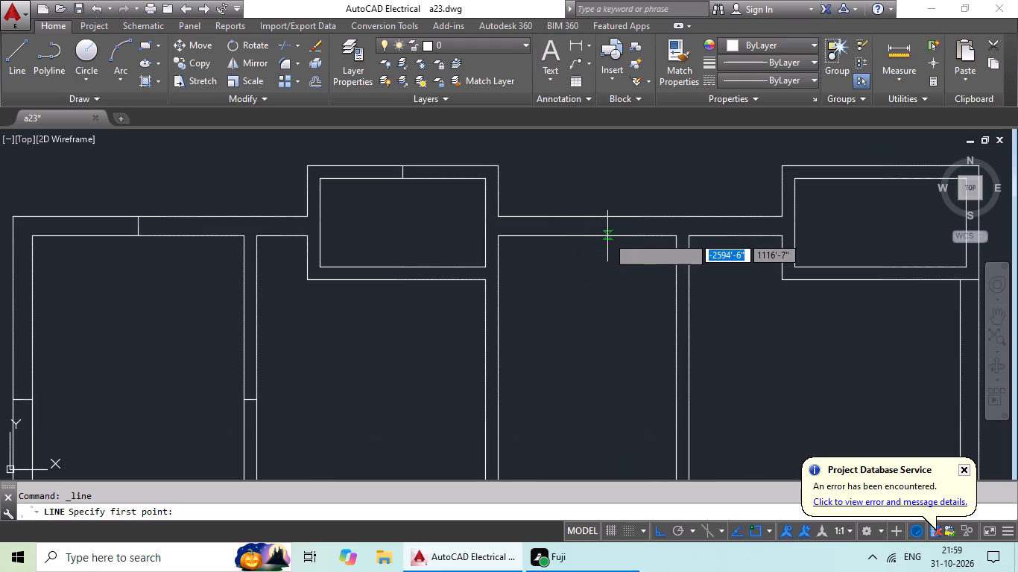
left_click(588, 237)
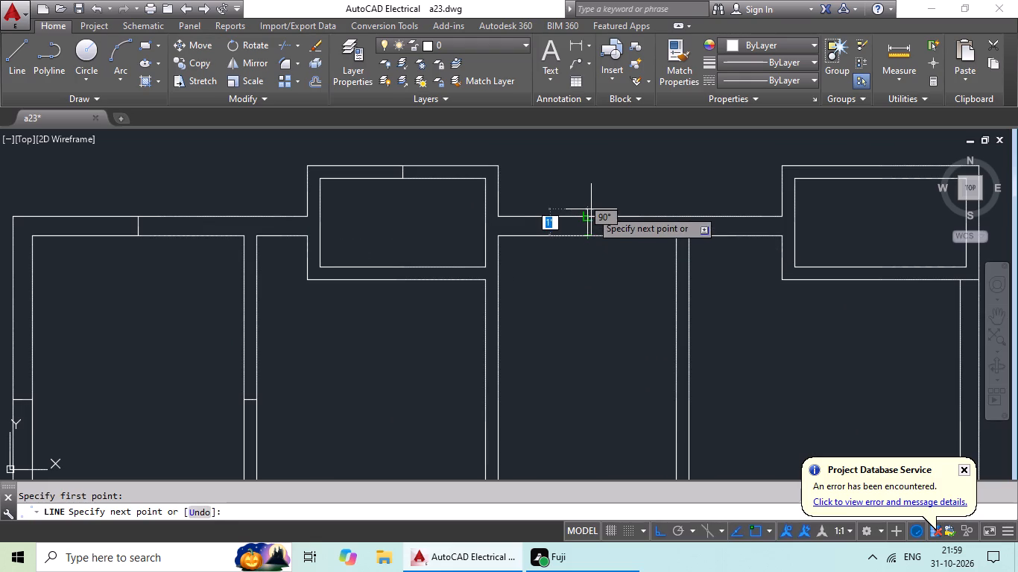
left_click(591, 214)
key("Escape")
Draw a short line across the top wall of the top-right projecting box, from the midpoint of its inner edge.
scroll(661, 202, "down", 2)
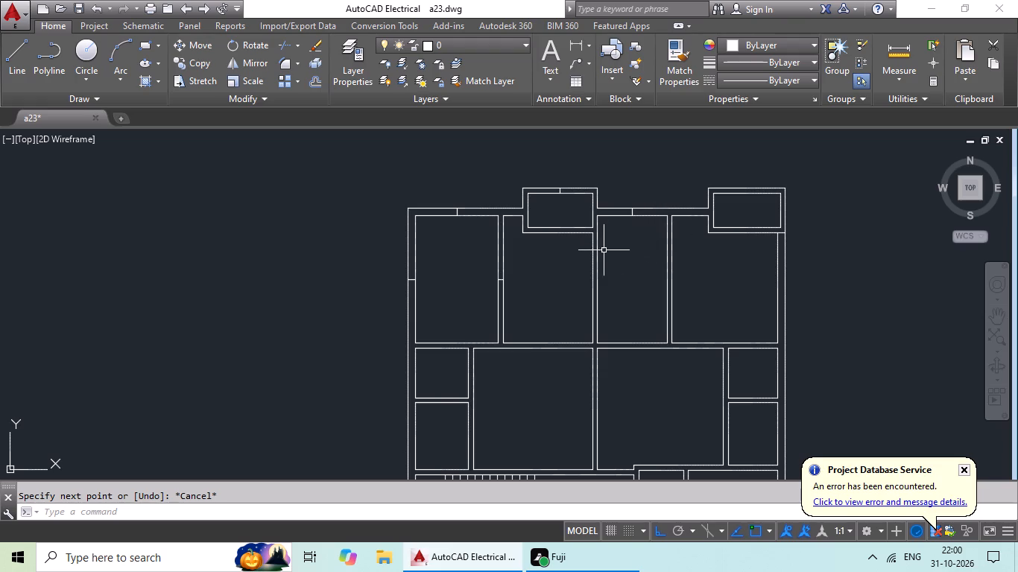
left_click(15, 66)
middle_click_drag(729, 207, 608, 231)
scroll(617, 224, "up", 2)
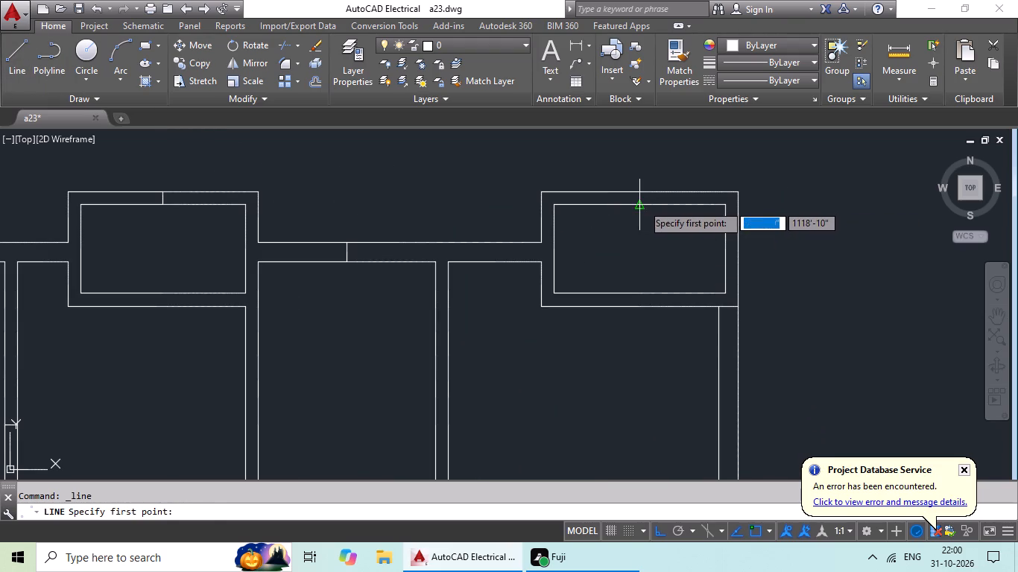
left_click(642, 204)
left_click(641, 192)
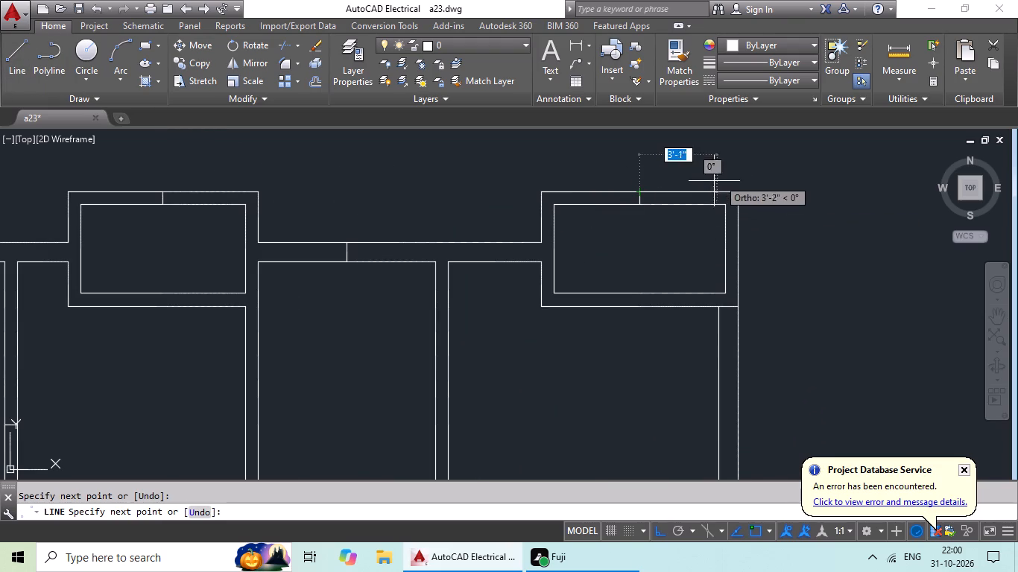
Draw a short line across the right exterior wall from the midpoint of the fourth top room's right inner edge.
key("Escape")
key("Escape")
left_click(19, 71)
scroll(512, 293, "down", 2)
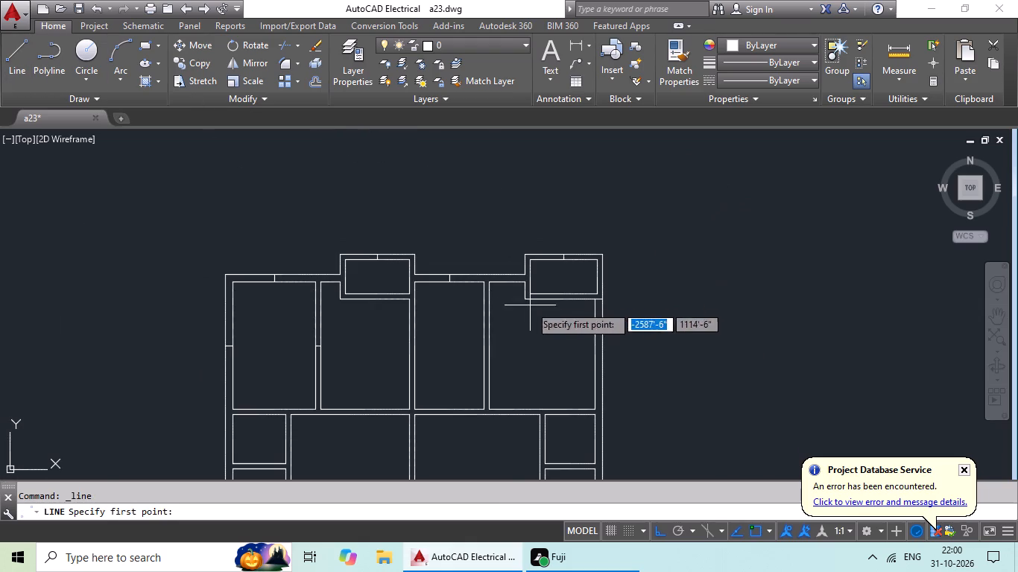
scroll(601, 341, "up", 2)
left_click(590, 379)
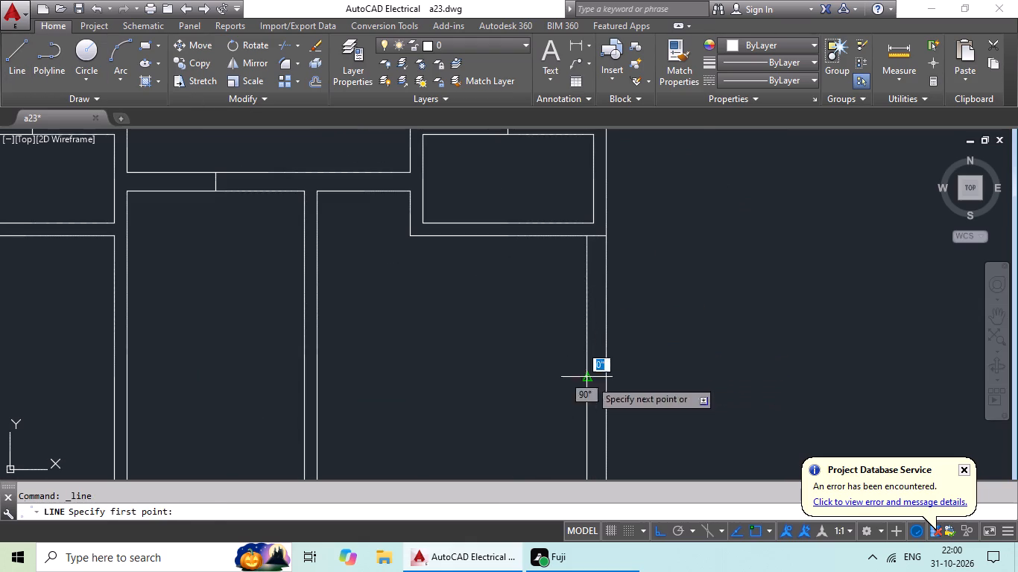
left_click(607, 378)
key("Escape")
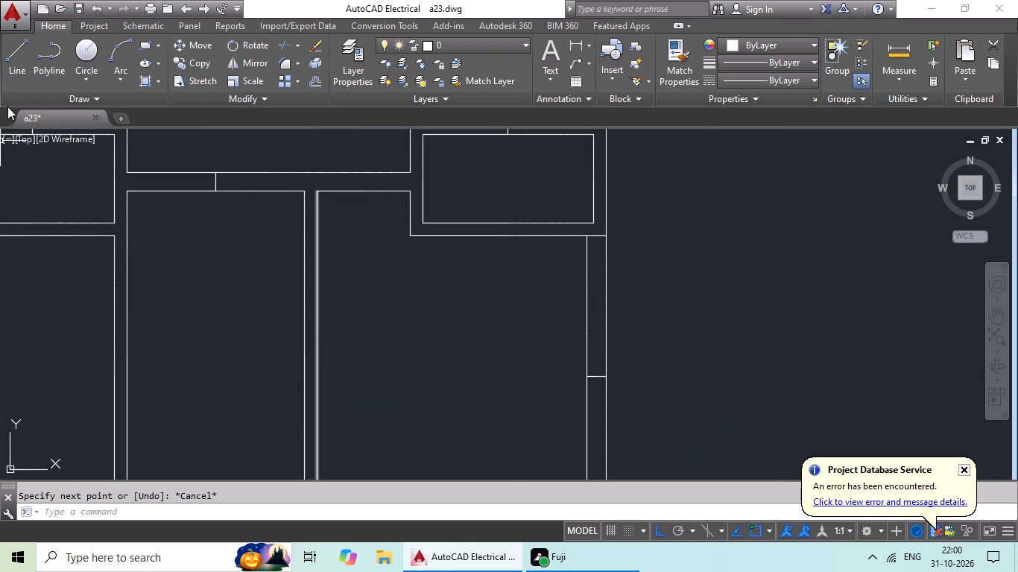
Draw a short line across the partition between the third and fourth top rooms, from the midpoint of its right edge.
left_click(19, 59)
scroll(262, 264, "down", 2)
middle_click_drag(305, 291, 350, 250)
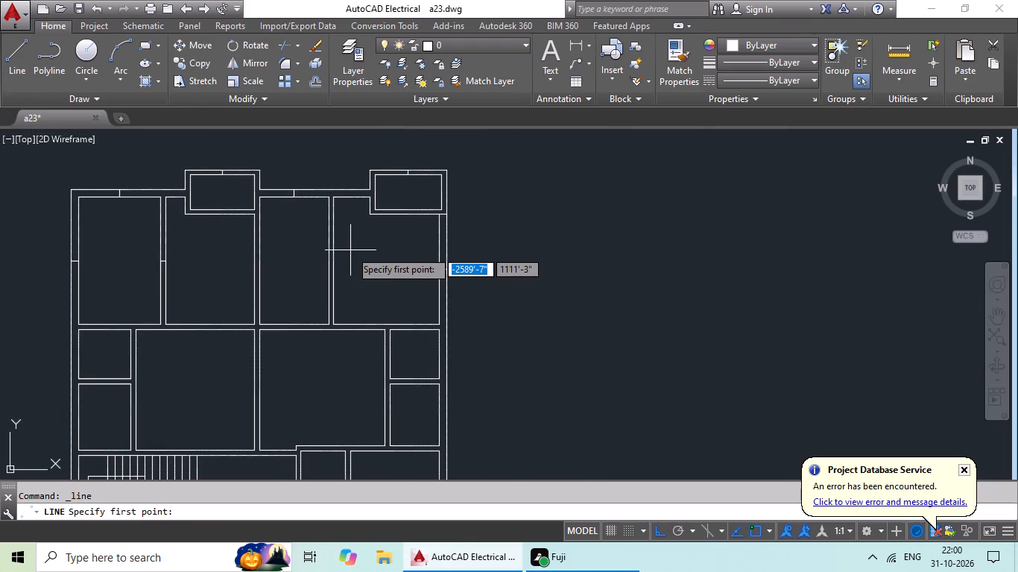
scroll(350, 250, "up", 1)
scroll(350, 250, "down", 1)
scroll(346, 267, "up", 2)
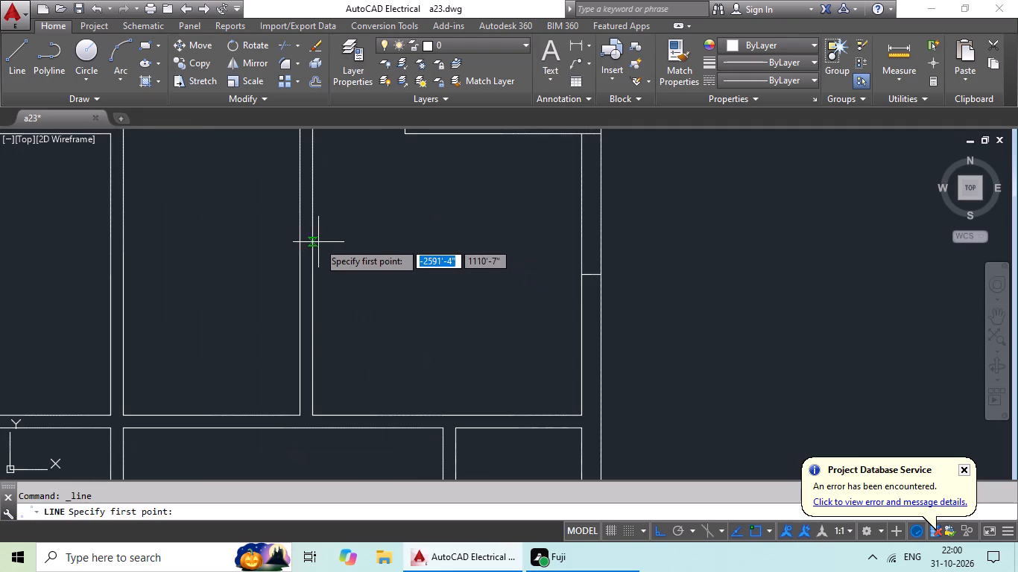
left_click(309, 252)
left_click(297, 255)
key("Escape")
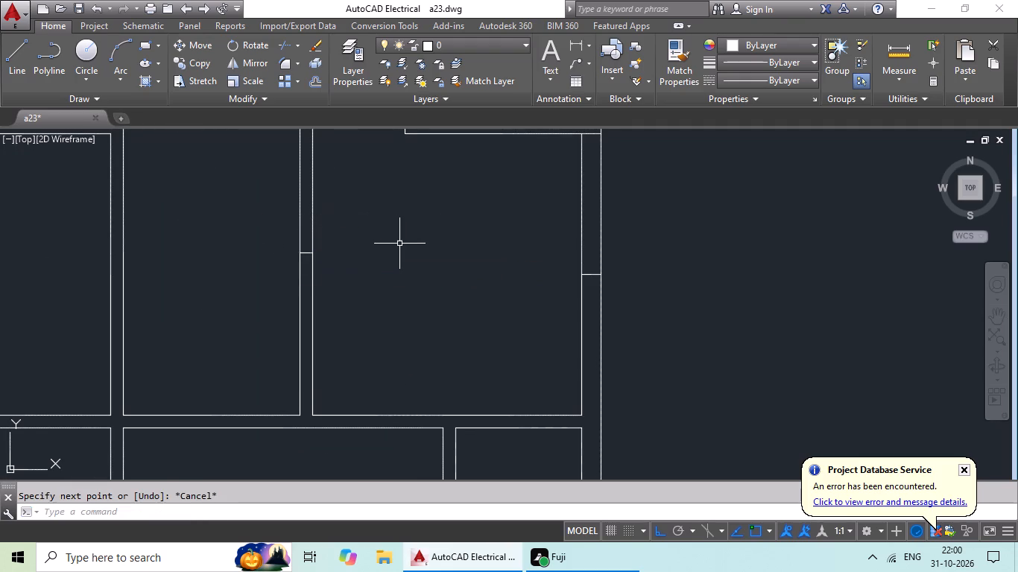
Draw a short line across the right exterior wall from the midpoint of the upper small right room's outer-side edge, in the second row.
scroll(404, 243, "down", 2)
middle_click_drag(405, 243, 467, 199)
scroll(467, 203, "down", 1)
middle_click_drag(467, 206, 358, 226)
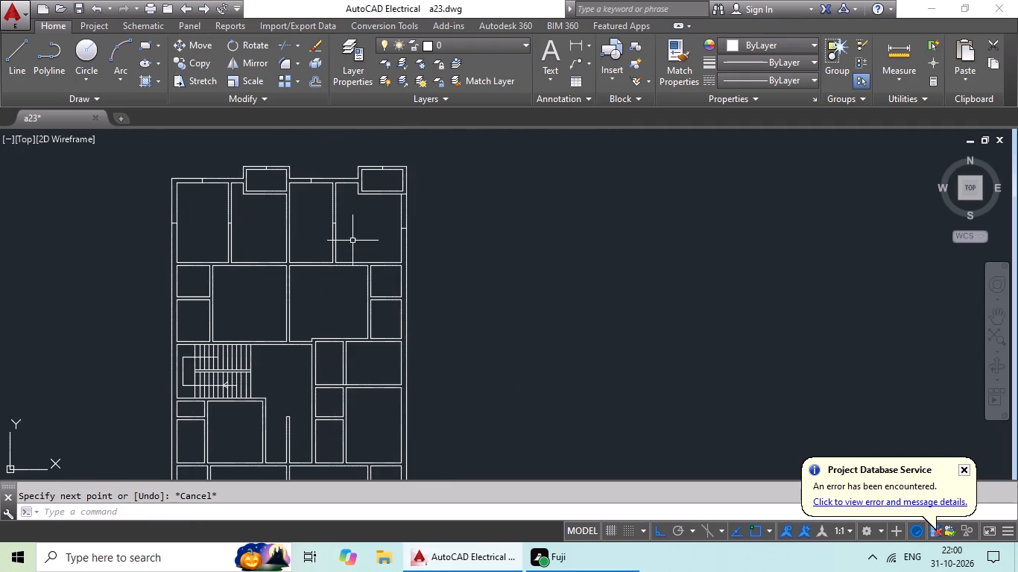
middle_click_drag(331, 287, 395, 261)
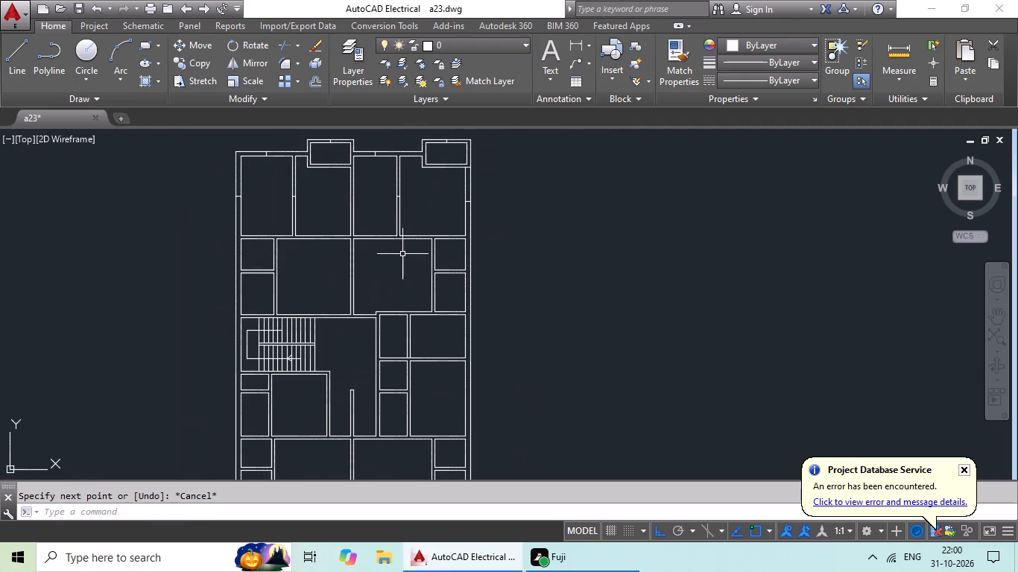
middle_click_drag(411, 233, 419, 217)
left_click(14, 46)
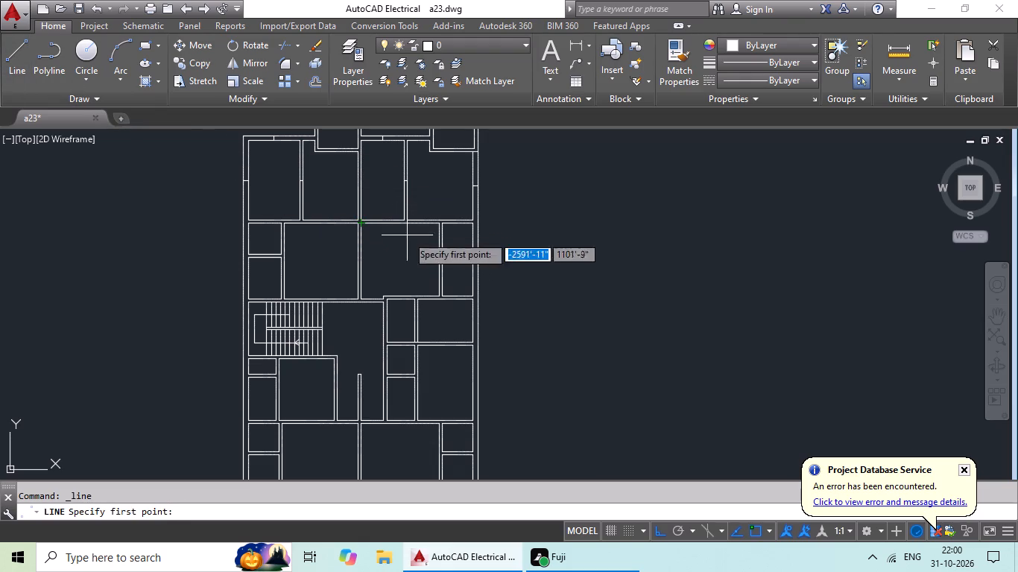
scroll(546, 253, "up", 2)
scroll(338, 203, "up", 1)
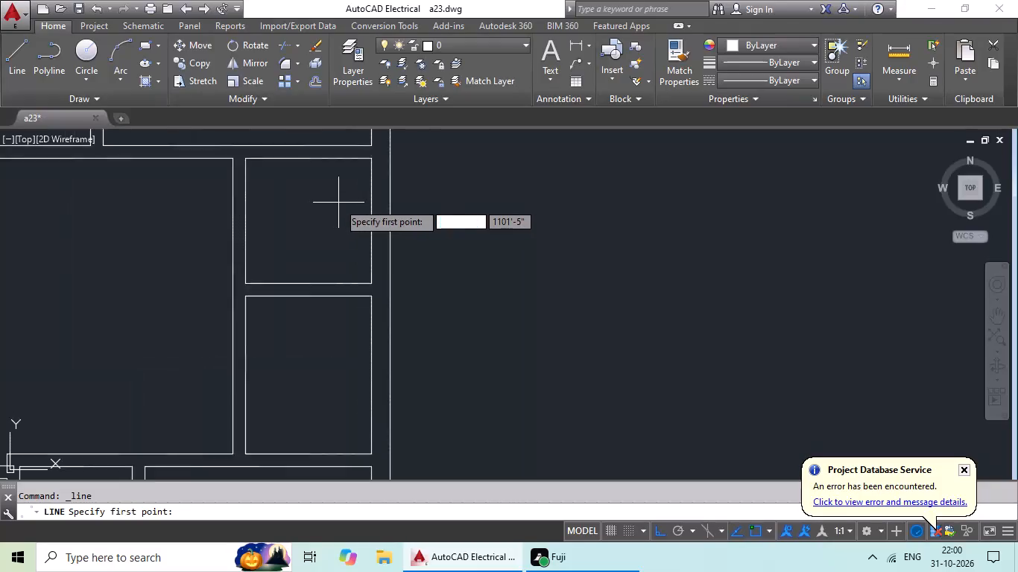
scroll(338, 203, "up", 1)
left_click_drag(389, 232, 398, 232)
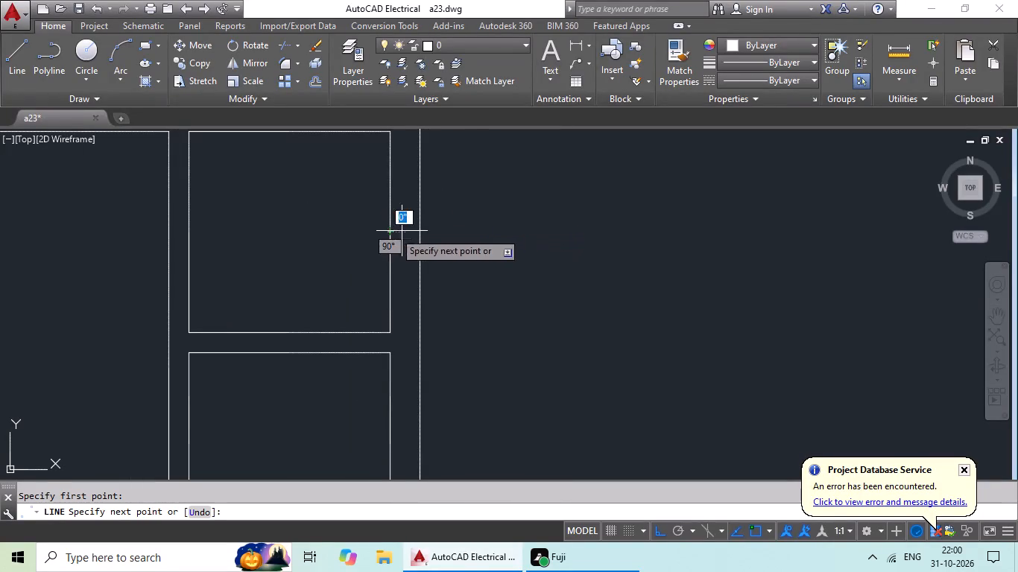
left_click(423, 235)
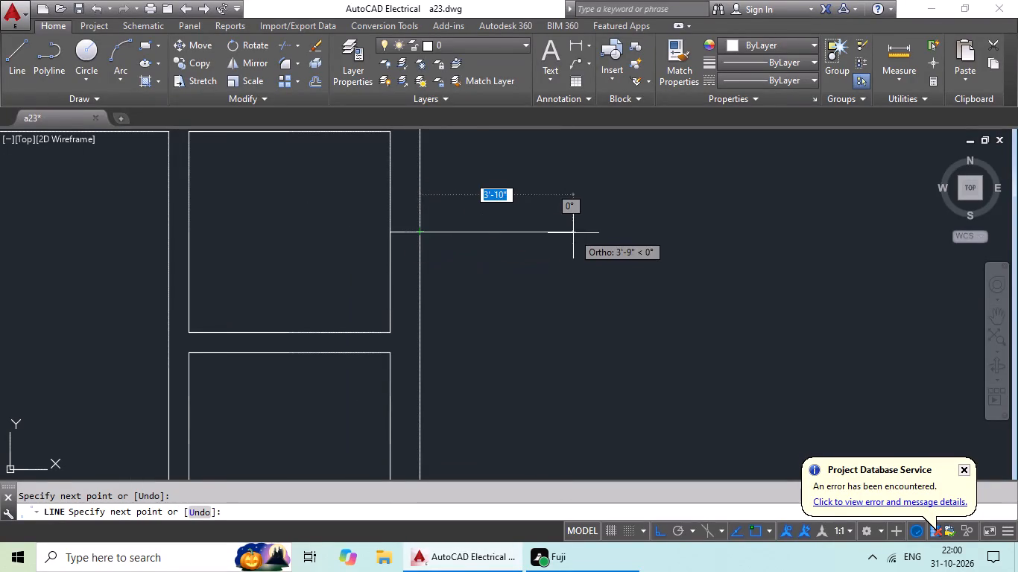
key("Escape")
Draw a 9" line across the right exterior wall from the midpoint of the lower small right room's outer-side edge, in the second row.
left_click(24, 69)
scroll(730, 352, "down", 1)
middle_click_drag(674, 338, 623, 264)
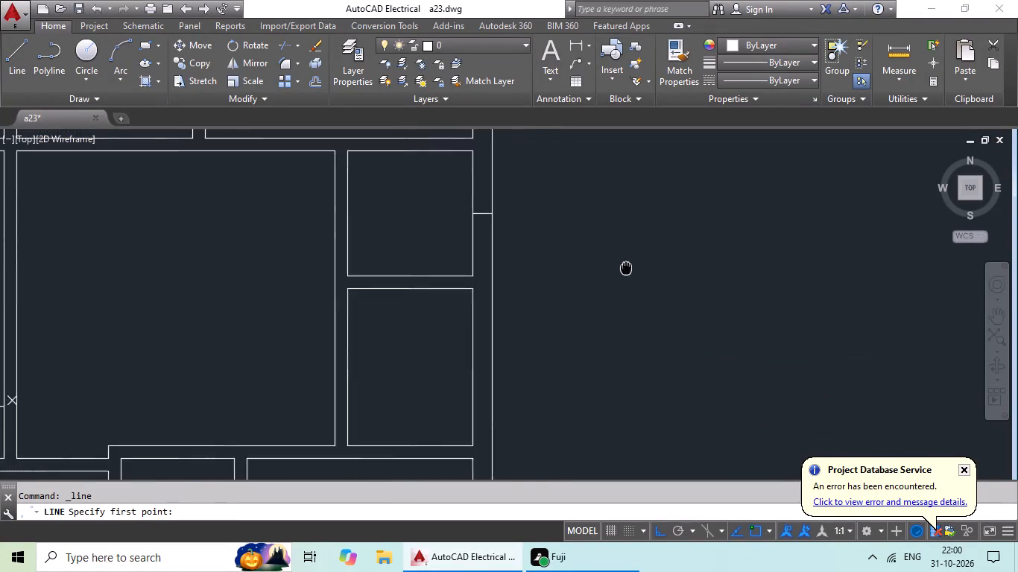
middle_click_drag(623, 264, 607, 243)
scroll(595, 231, "down", 1)
left_click(505, 296)
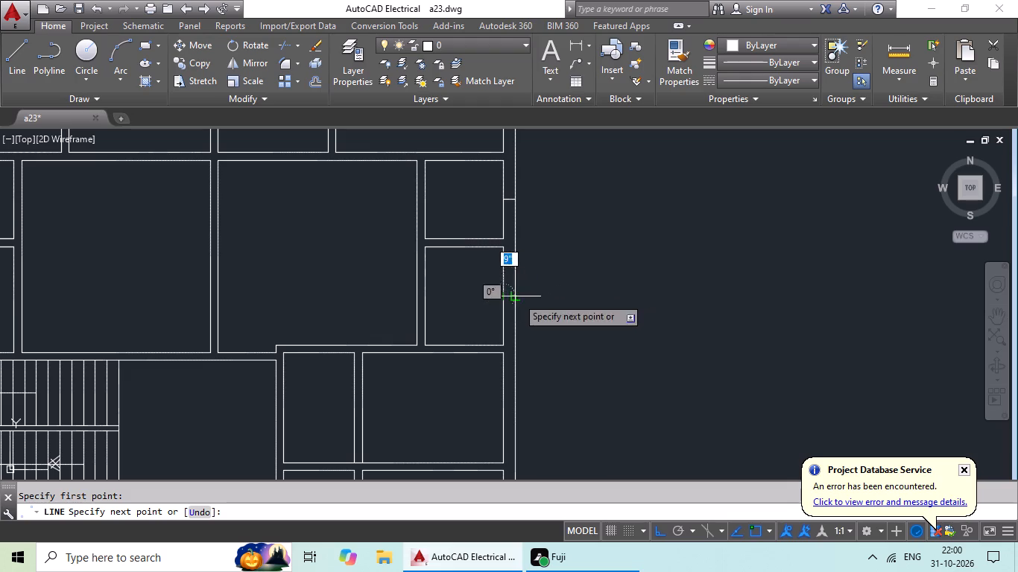
left_click_drag(516, 297, 532, 293)
key("Escape")
Draw a short line across the left exterior wall from the midpoint of the upper small left room's outer-side edge, in the second row.
left_click(6, 66)
scroll(84, 108, "down", 1)
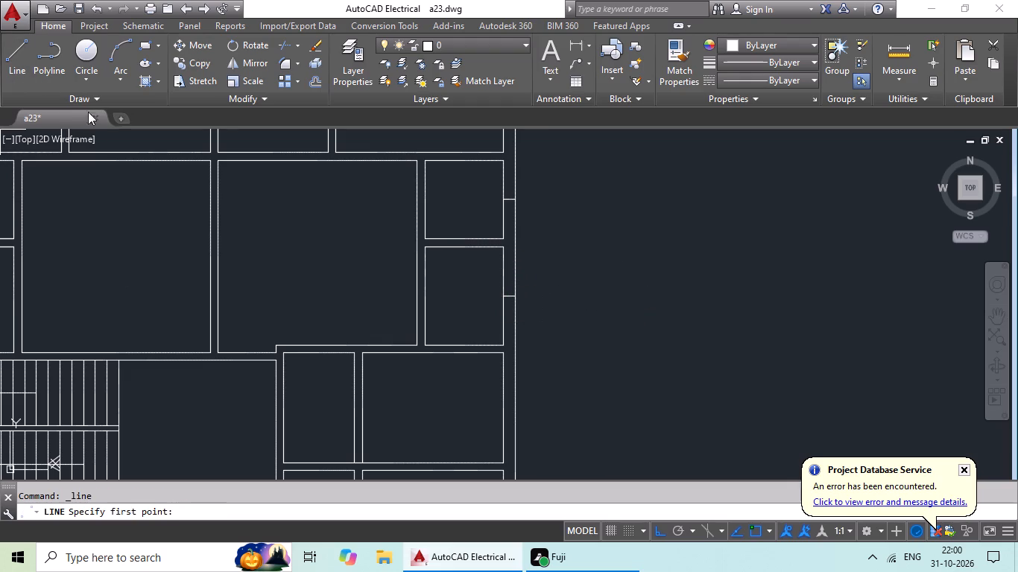
scroll(88, 112, "down", 1)
middle_click_drag(94, 197, 335, 210)
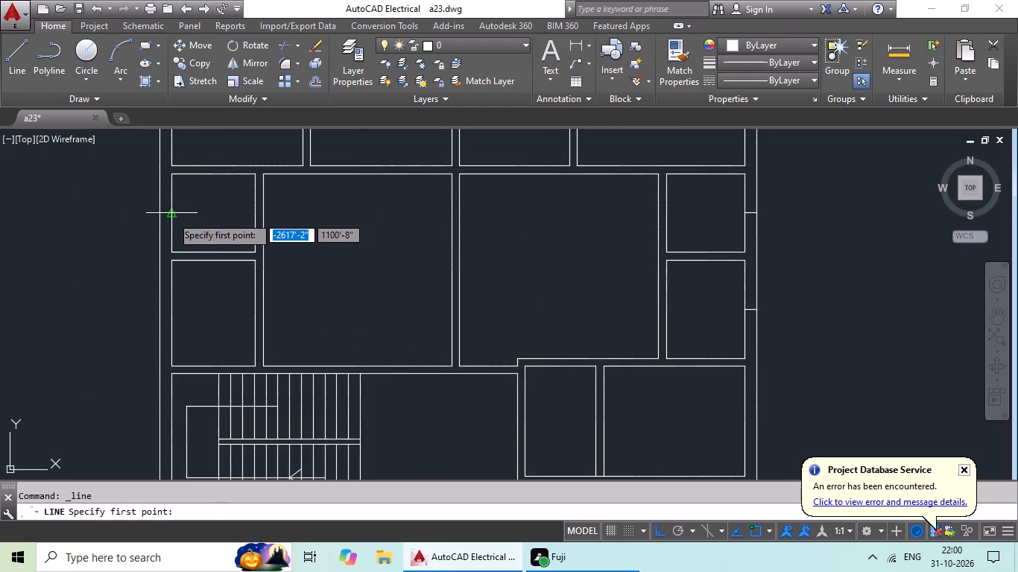
left_click(171, 216)
left_click_drag(159, 214, 193, 209)
key("Escape")
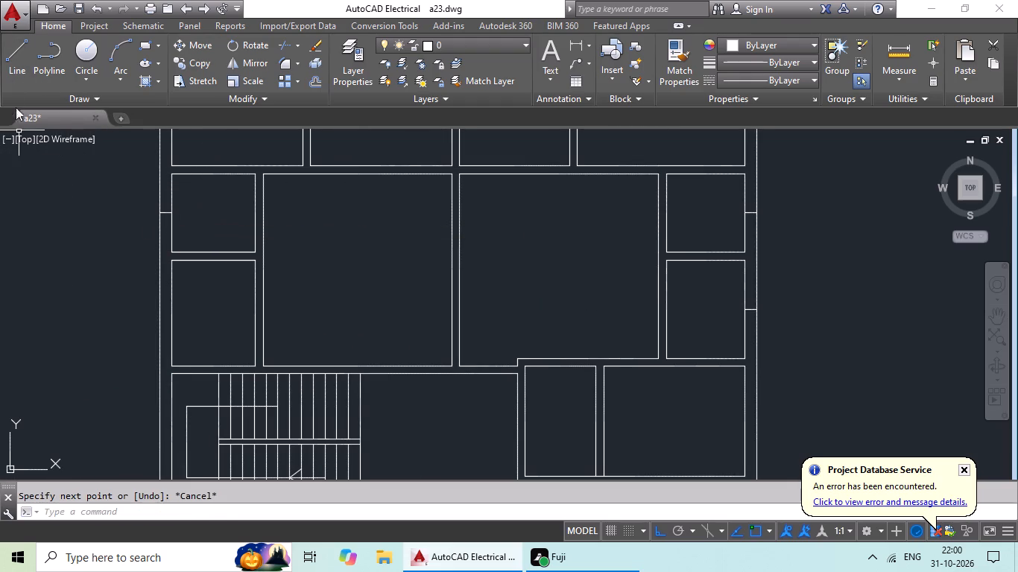
Draw a short line across the left exterior wall from the midpoint of the lower small left room's outer-side edge, above the staircase.
left_click(7, 71)
scroll(195, 313, "up", 2)
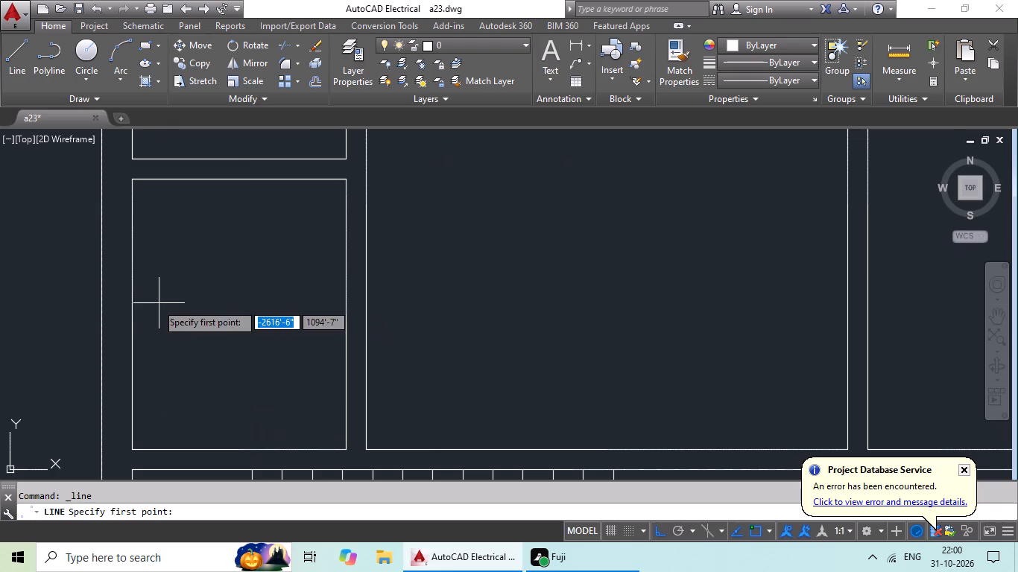
left_click(130, 311)
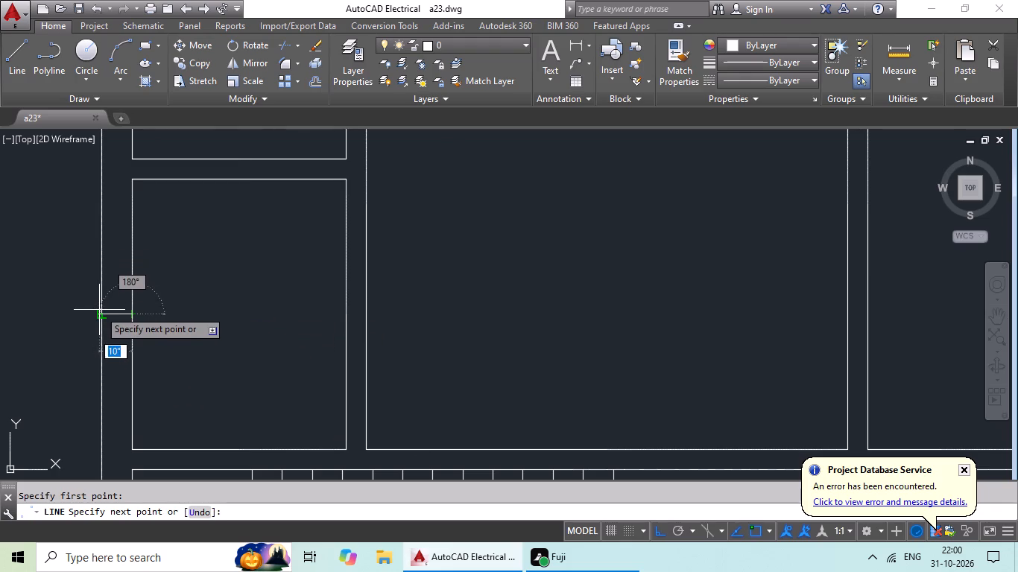
left_click(102, 311)
key("Escape")
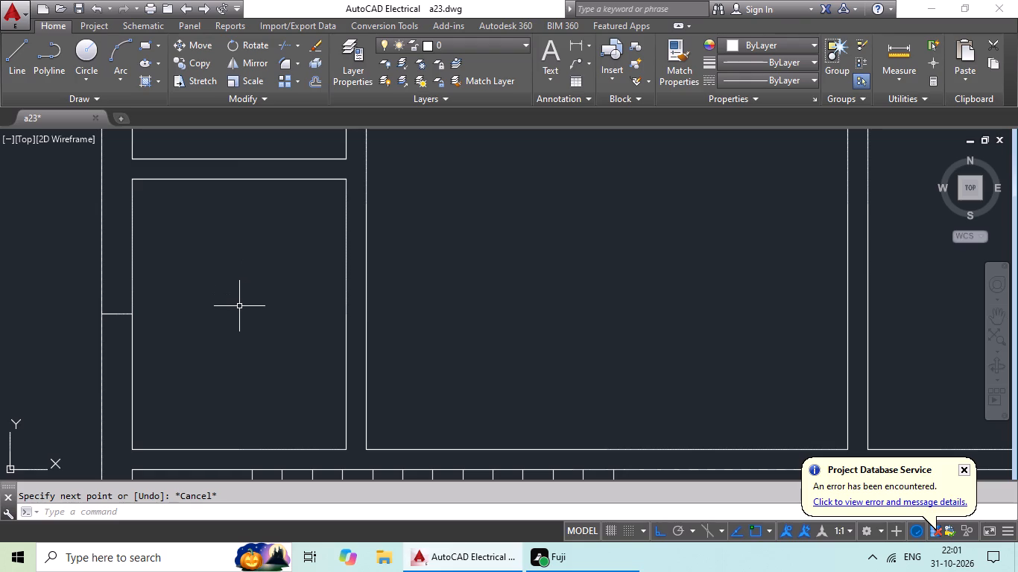
Draw a short line across the partition between the two large second-row rooms, from the midpoint of its left edge.
scroll(240, 290, "down", 3)
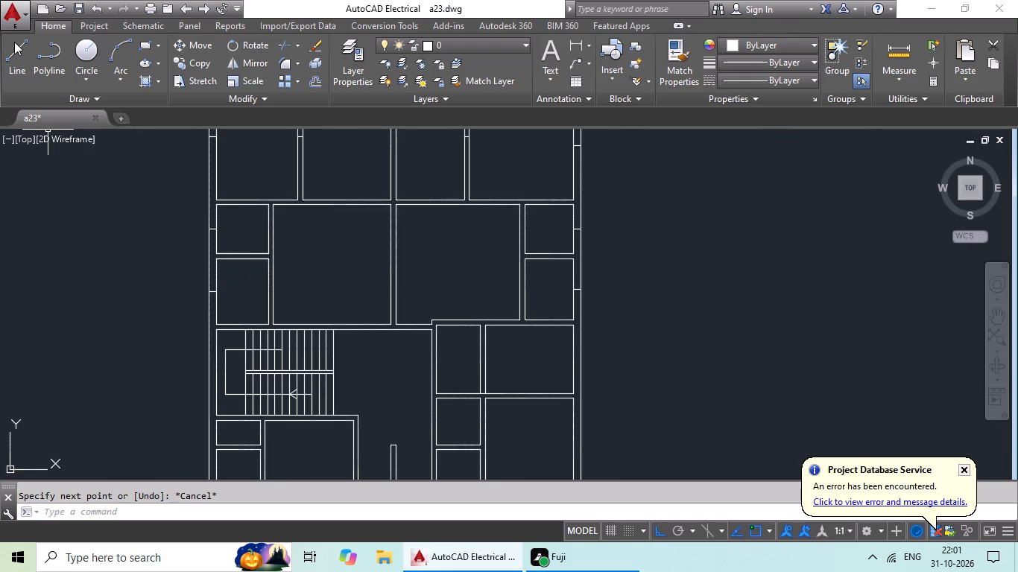
left_click_drag(14, 42, 19, 51)
middle_click_drag(387, 289, 401, 253)
middle_click_drag(355, 238, 347, 255)
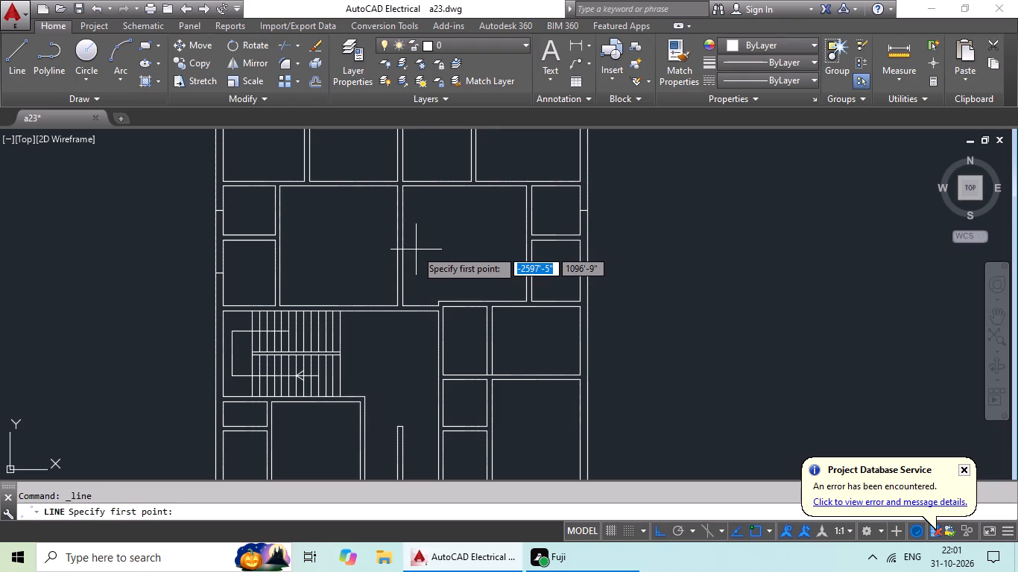
scroll(417, 249, "up", 1)
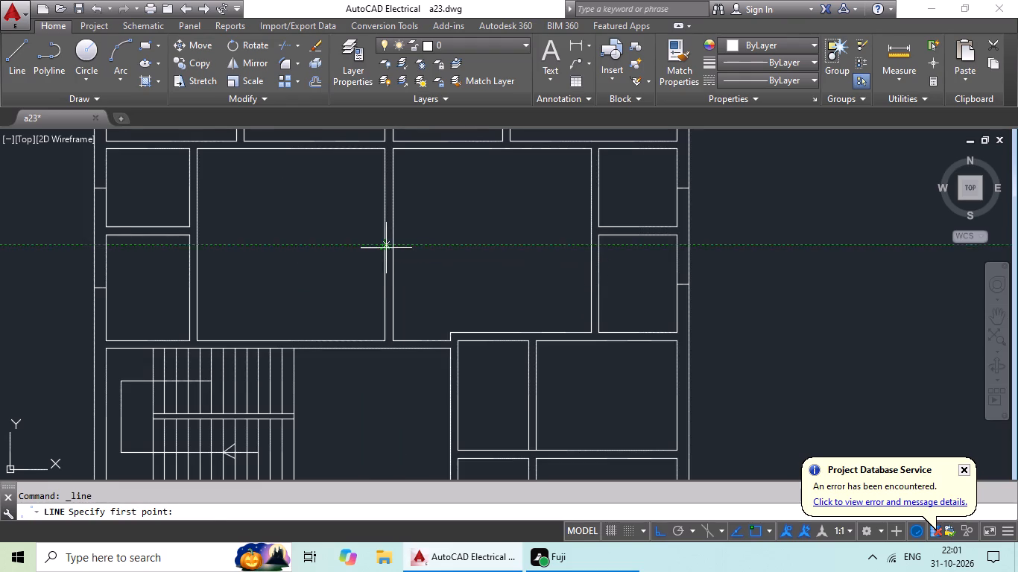
left_click(386, 248)
left_click(396, 248)
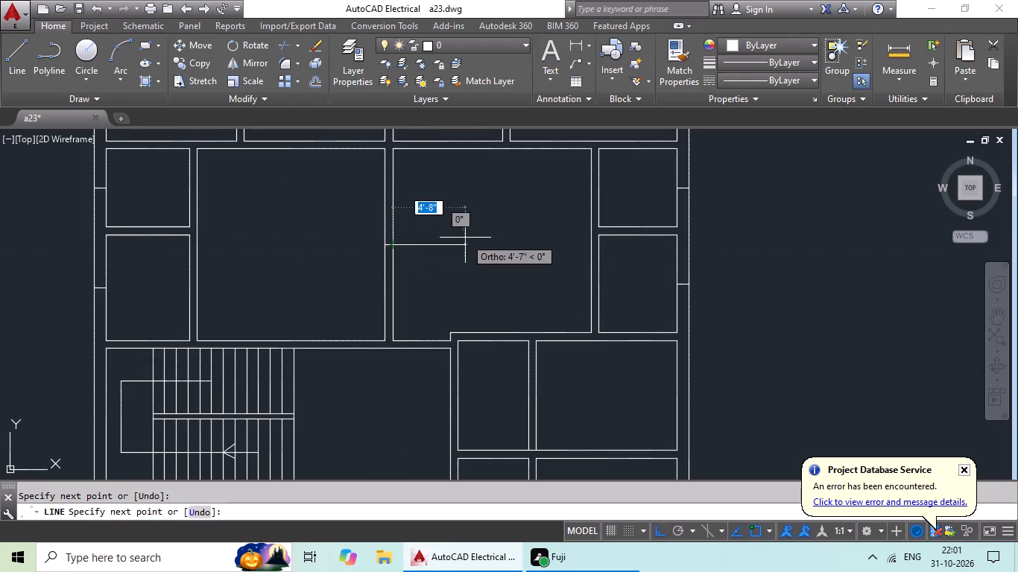
key("Escape")
Draw a short line across the left exterior wall beside the staircase, from the midpoint of the stair hall's left inner edge.
middle_click_drag(479, 218, 408, 255)
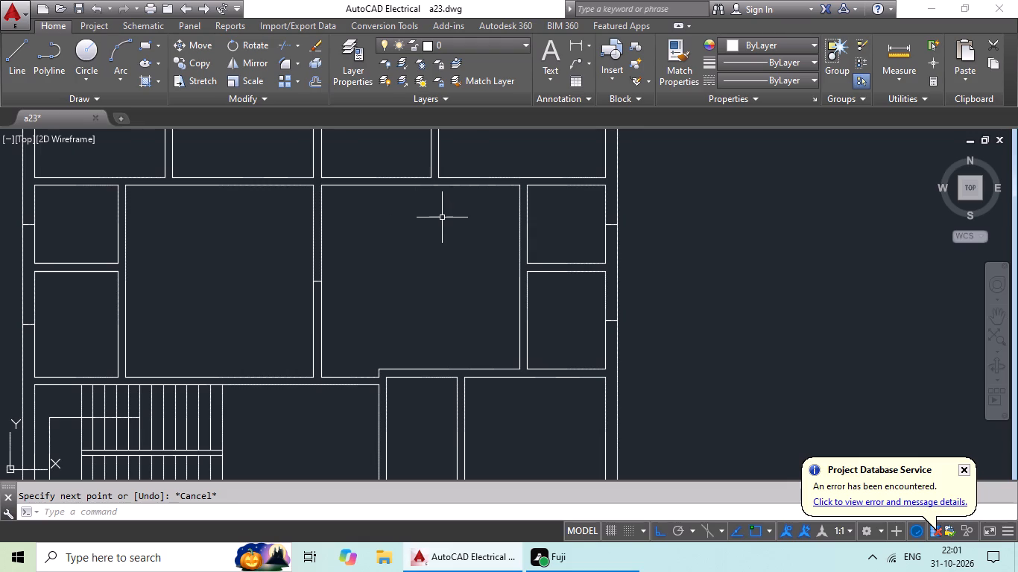
scroll(480, 267, "down", 1)
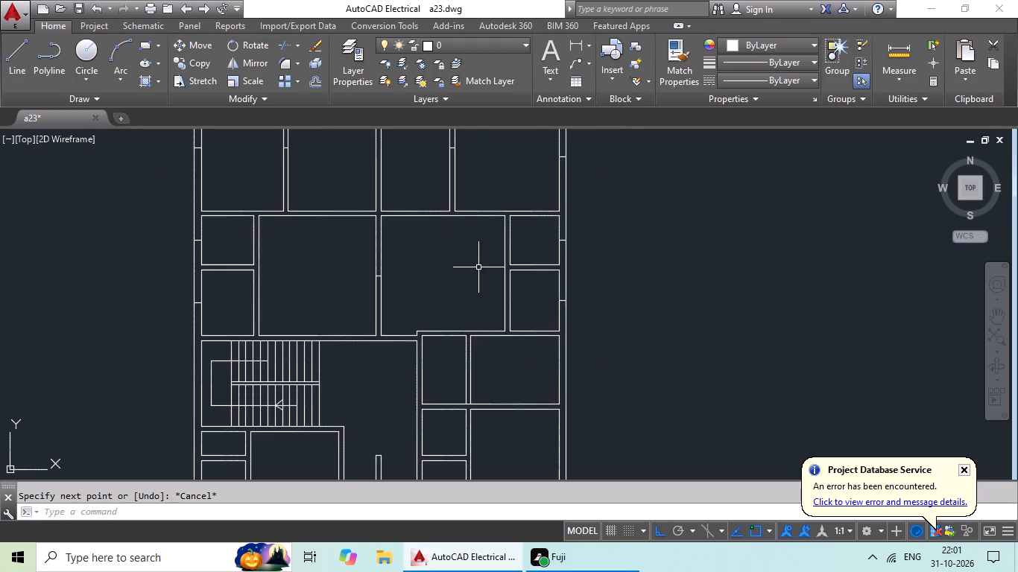
middle_click_drag(478, 267, 515, 179)
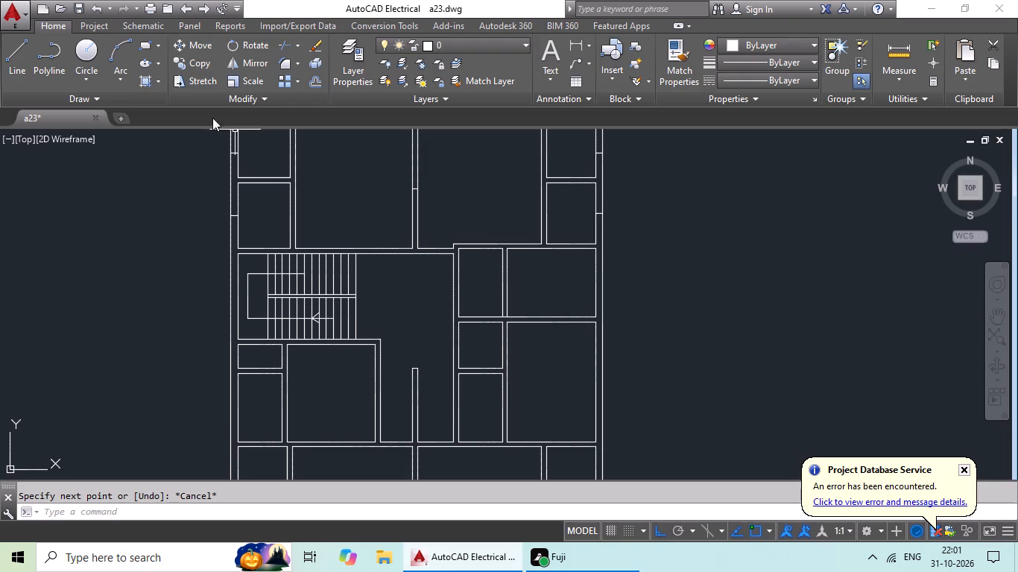
left_click(19, 54)
scroll(431, 207, "down", 1)
middle_click_drag(443, 217, 458, 139)
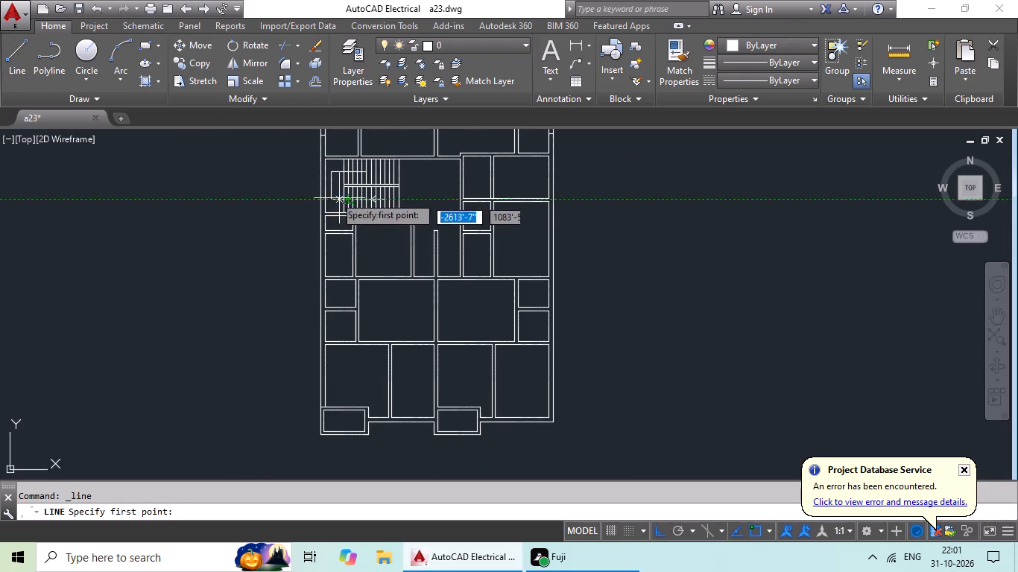
scroll(319, 188, "up", 3)
middle_click_drag(352, 185, 339, 273)
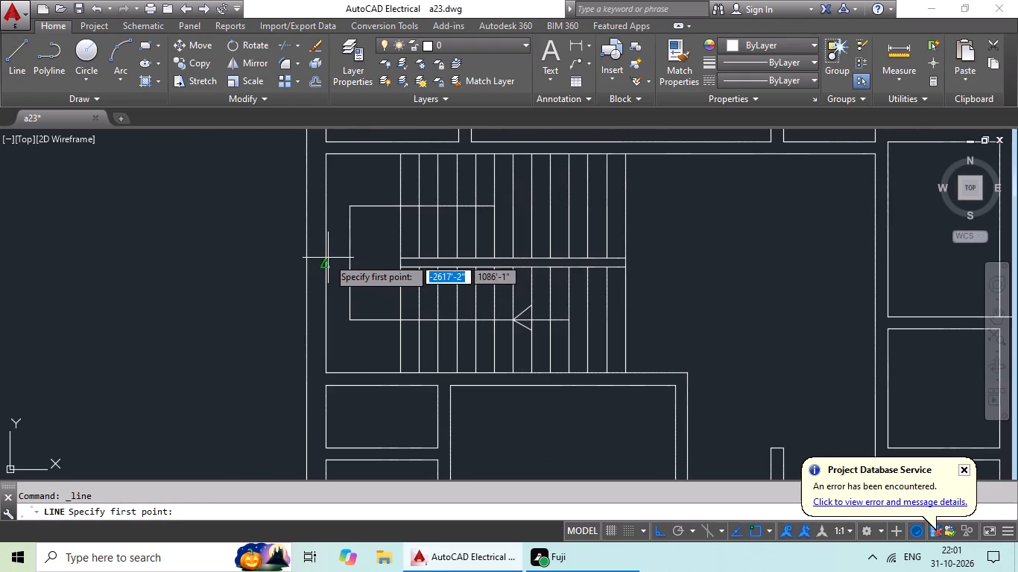
left_click(326, 260)
left_click(308, 264)
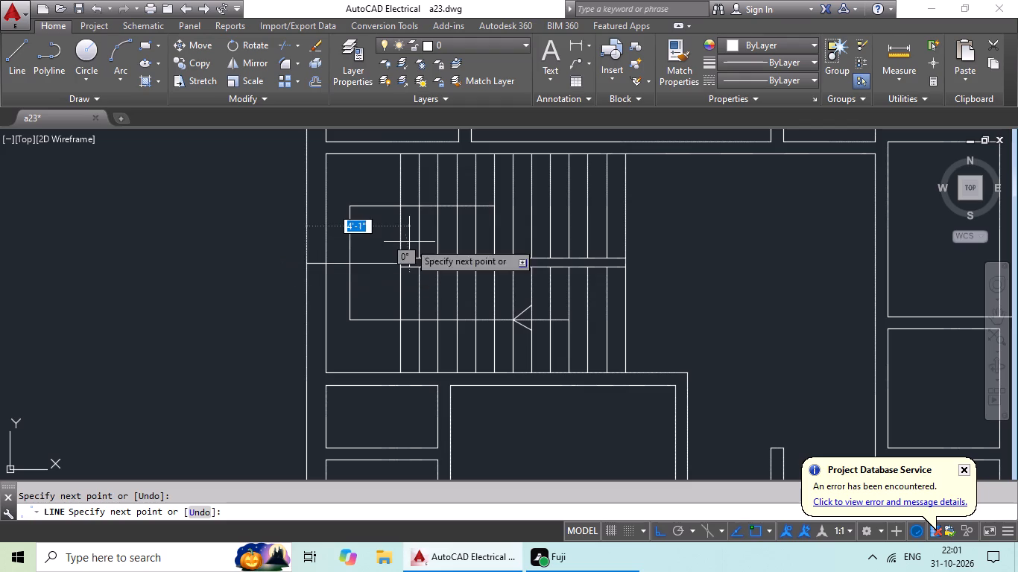
key("Escape")
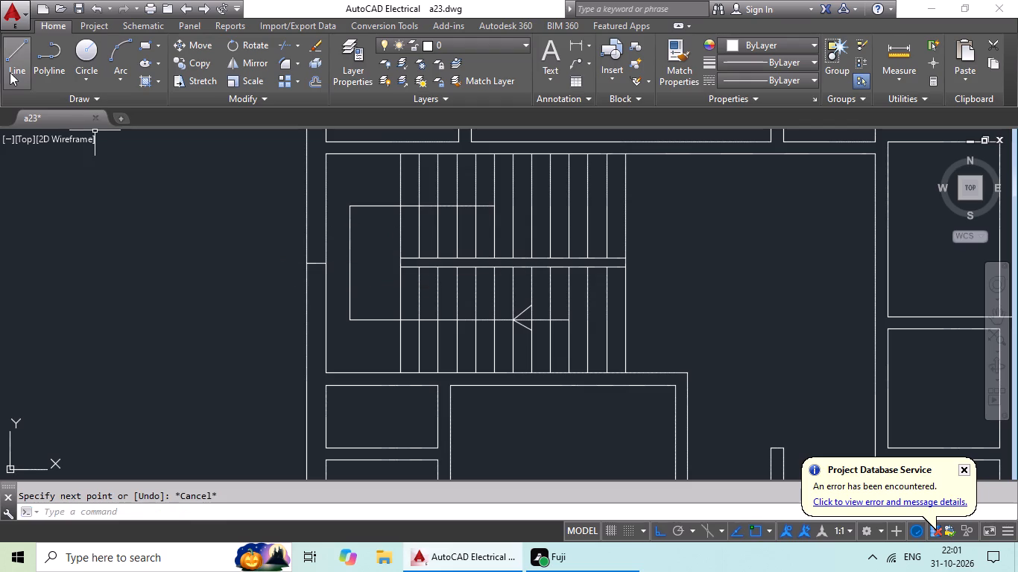
Draw a short line across the partition between the upper and middle narrow rooms east of the stair hall, from the middle room's top-edge midpoint.
left_click(10, 72)
scroll(282, 179, "down", 2)
middle_click_drag(470, 213, 406, 240)
middle_click_drag(344, 236, 332, 236)
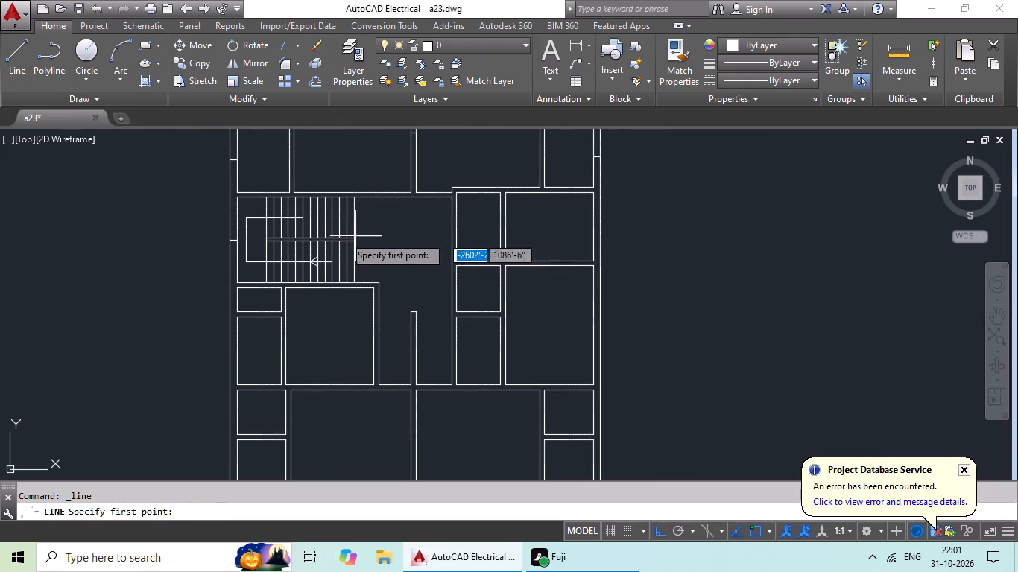
middle_click_drag(332, 236, 270, 235)
middle_click_drag(494, 232, 491, 261)
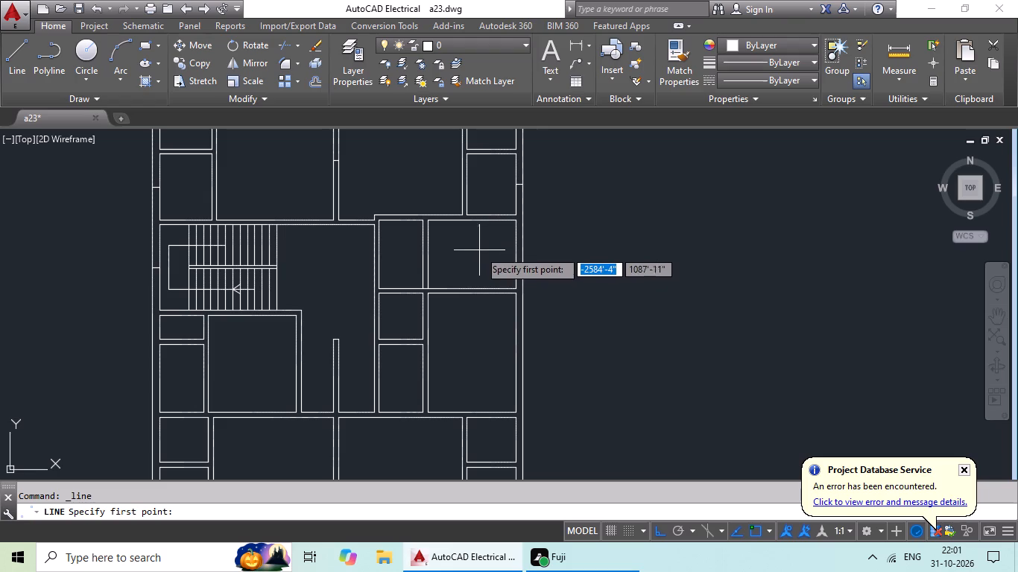
middle_click_drag(467, 264, 489, 233)
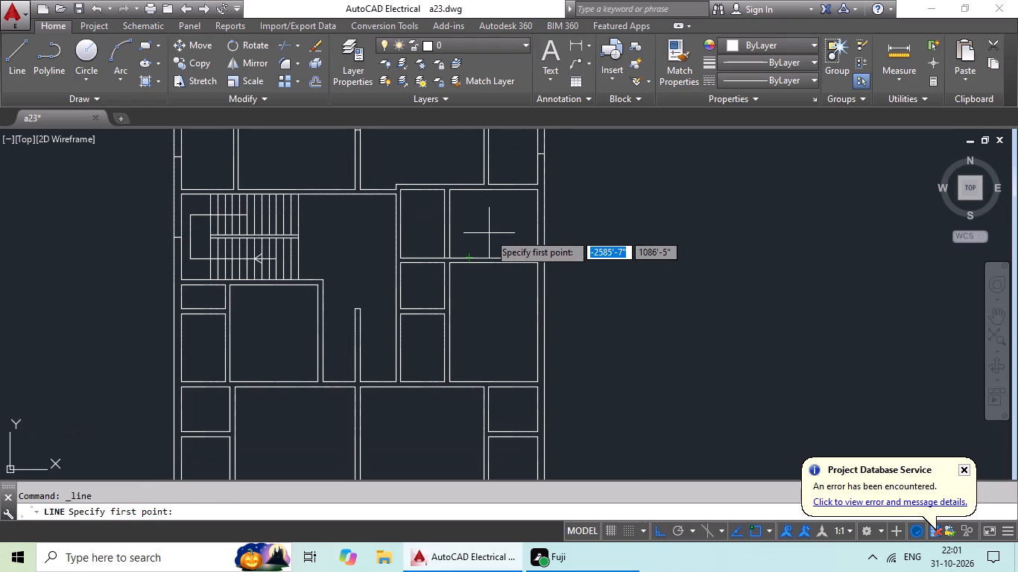
scroll(440, 252, "up", 2)
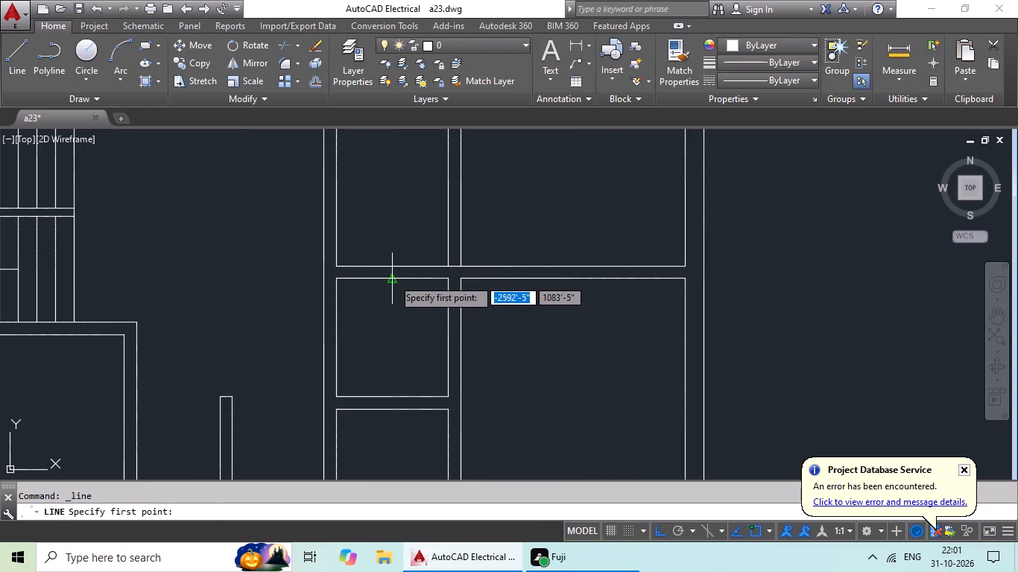
left_click(393, 279)
left_click(391, 267)
key("Escape")
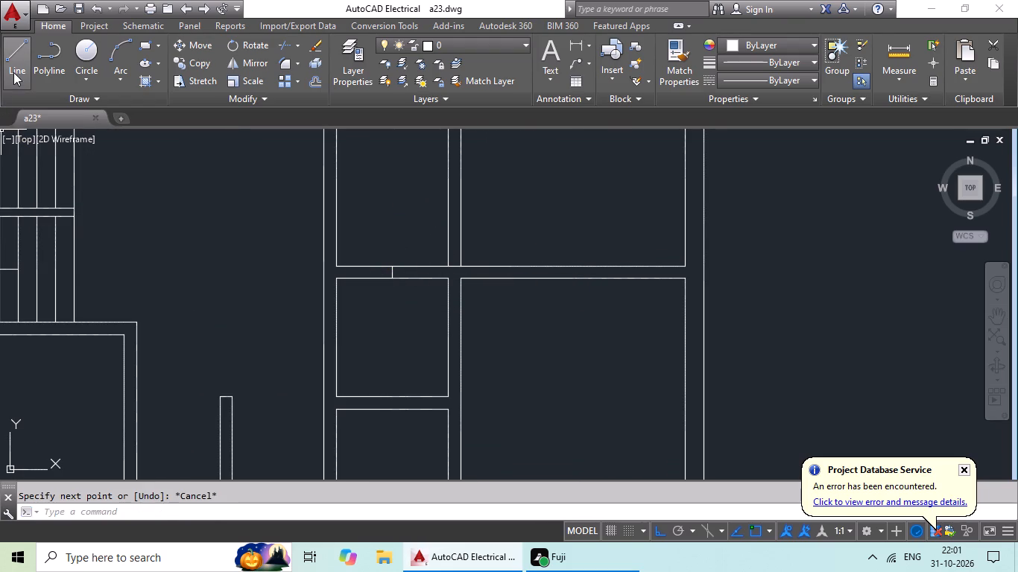
Draw a short line across the right exterior wall from the midpoint of the outer-side edge of the upper right room, level with the staircase.
left_click(13, 71)
scroll(265, 174, "down", 1)
middle_click_drag(229, 200, 216, 207)
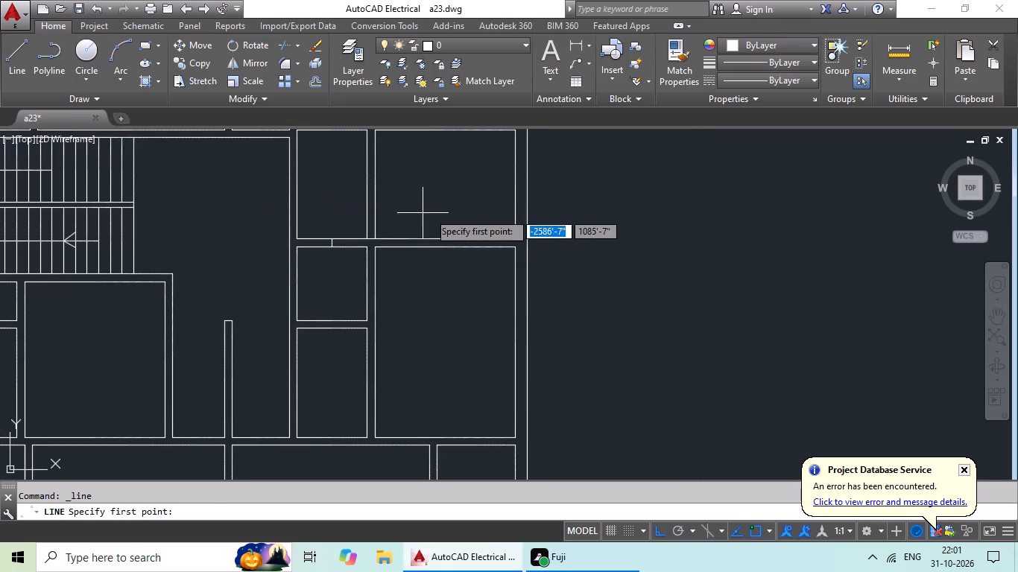
scroll(436, 209, "down", 2)
middle_click_drag(442, 198, 434, 222)
scroll(440, 230, "up", 2)
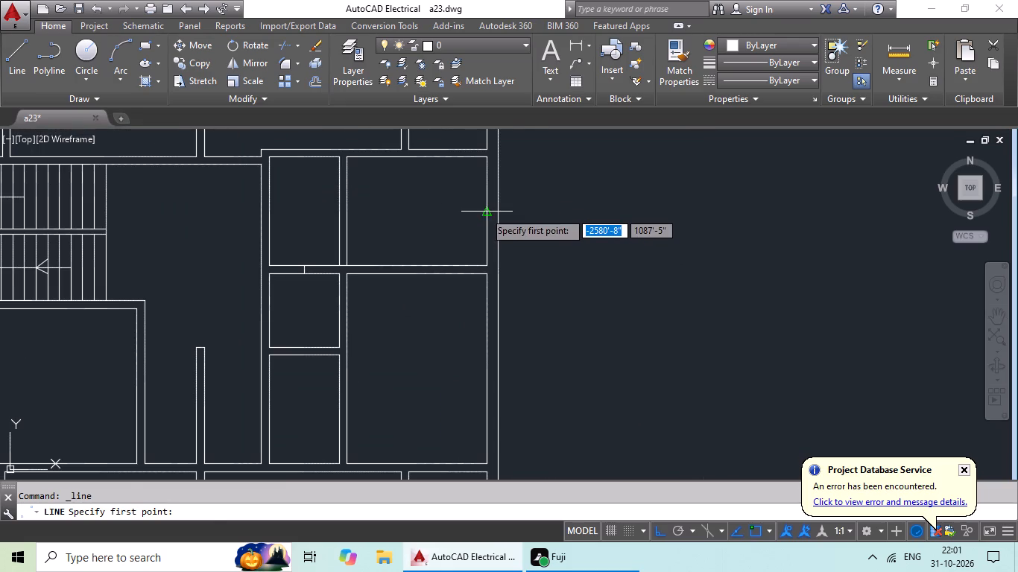
left_click(484, 212)
left_click(498, 213)
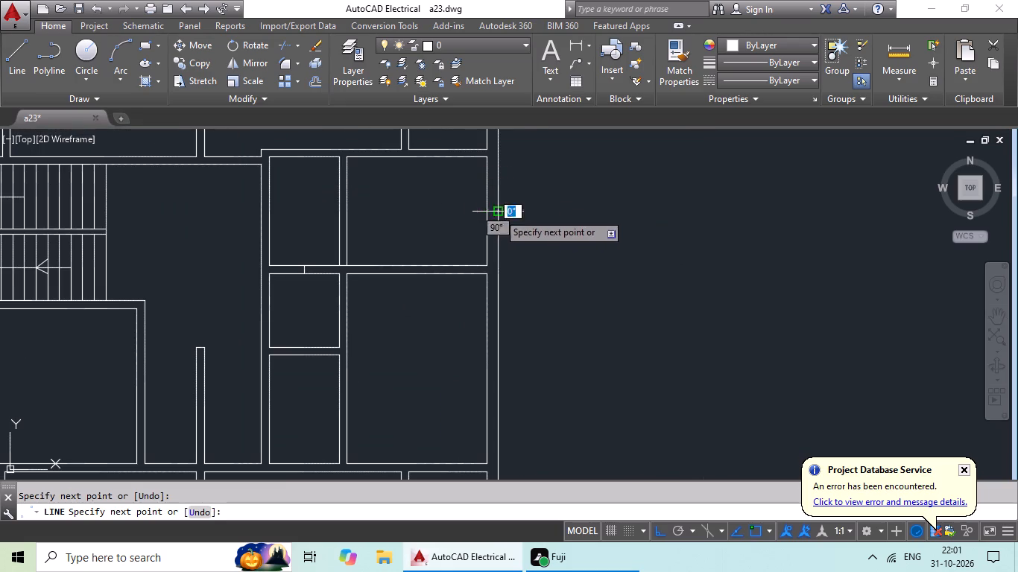
key("Escape")
Draw a short line across the right exterior wall from the midpoint of the outer-side edge of the tall right room below.
left_click(16, 69)
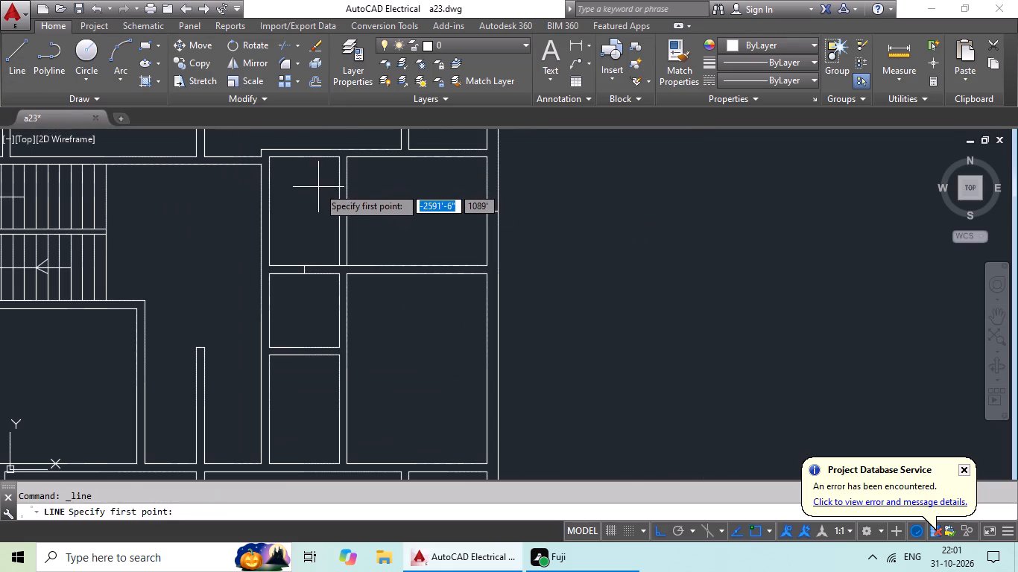
scroll(318, 187, "down", 1)
middle_click_drag(332, 193, 319, 130)
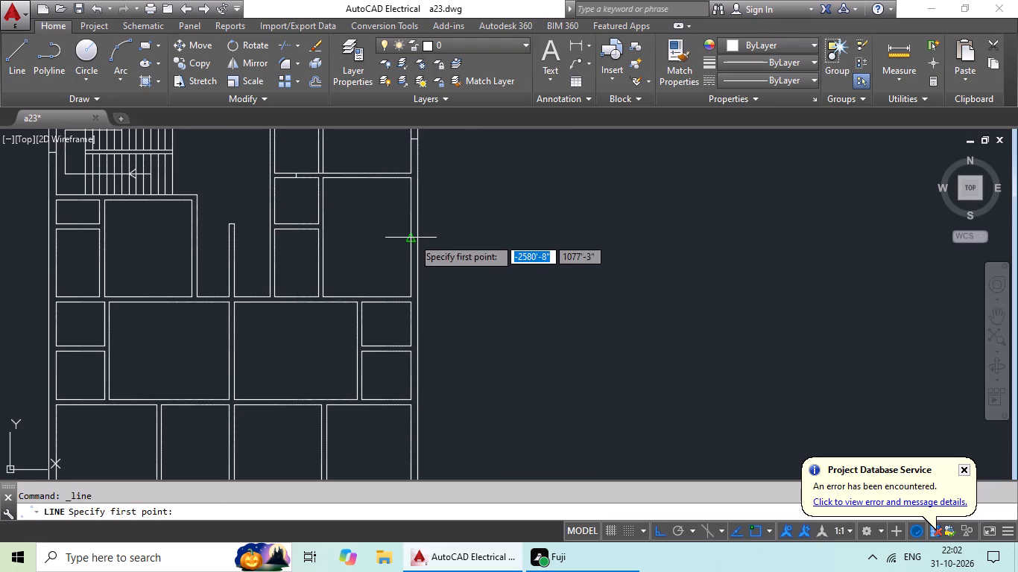
left_click(408, 234)
left_click(414, 235)
key("Escape")
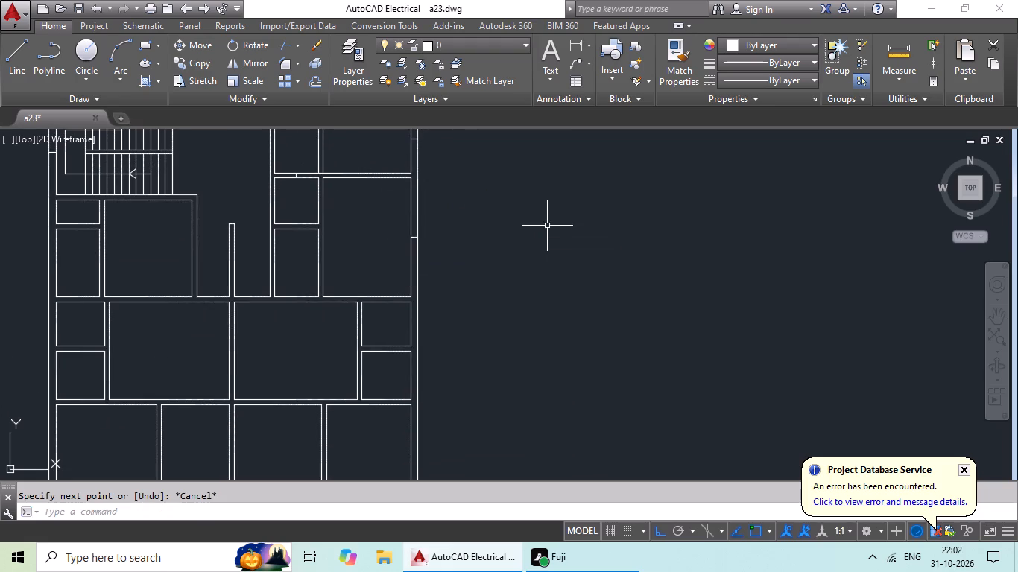
Draw a short line across the partition between the middle and lower narrow rooms, from the midpoint of the middle room's bottom edge.
middle_click_drag(341, 216, 347, 287)
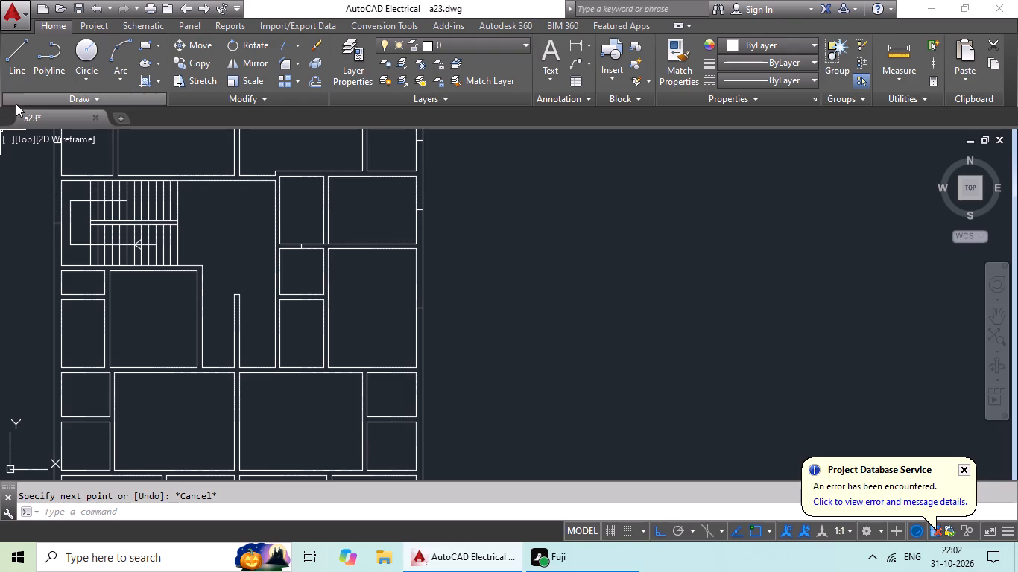
left_click(21, 78)
scroll(298, 304, "up", 2)
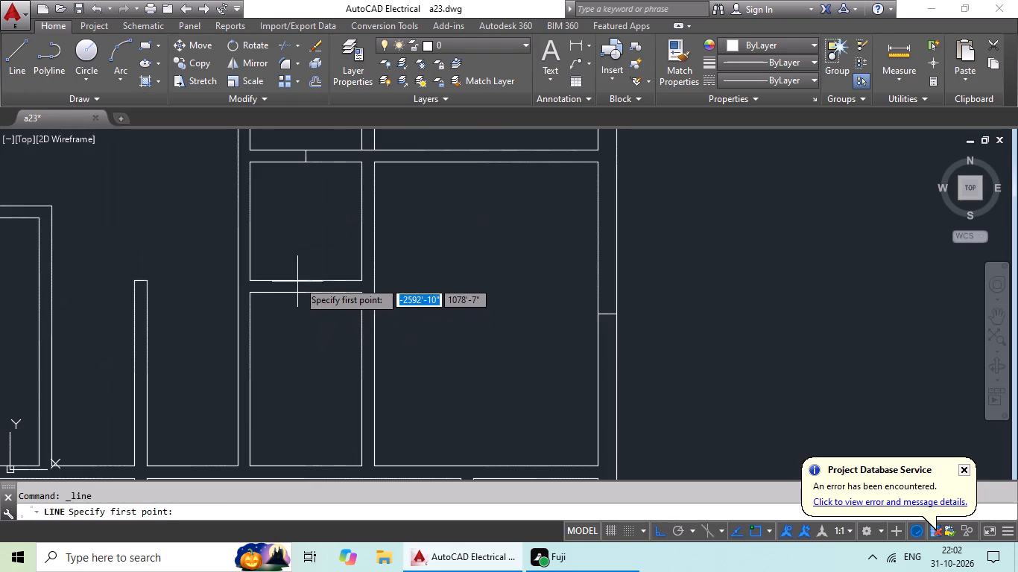
left_click(303, 281)
left_click(306, 293)
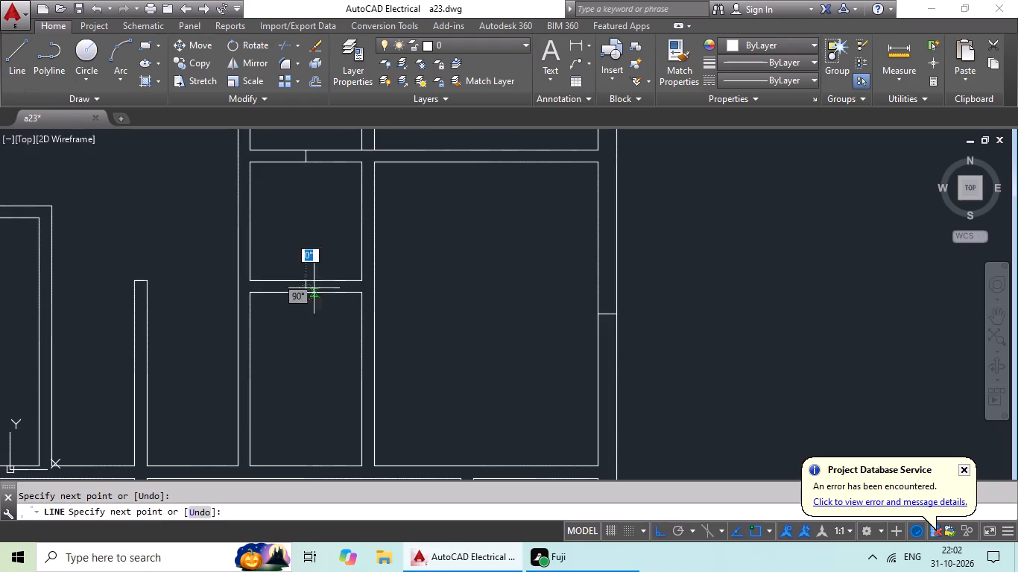
key("Tab")
key("Escape")
Draw a short line across the left exterior wall from the midpoint of the outer-side edge of the small room directly below the staircase.
left_click(28, 66)
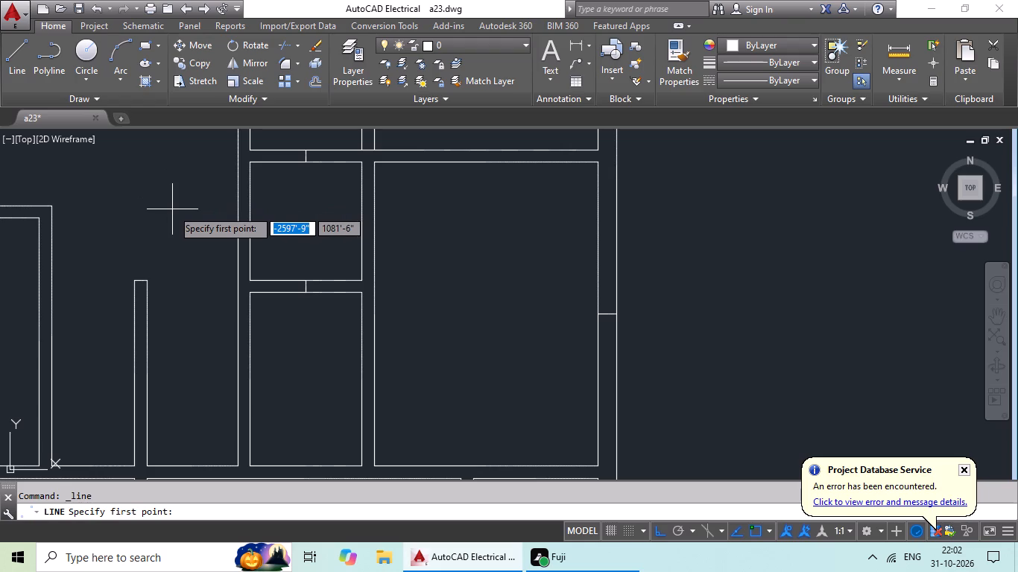
scroll(310, 230, "down", 2)
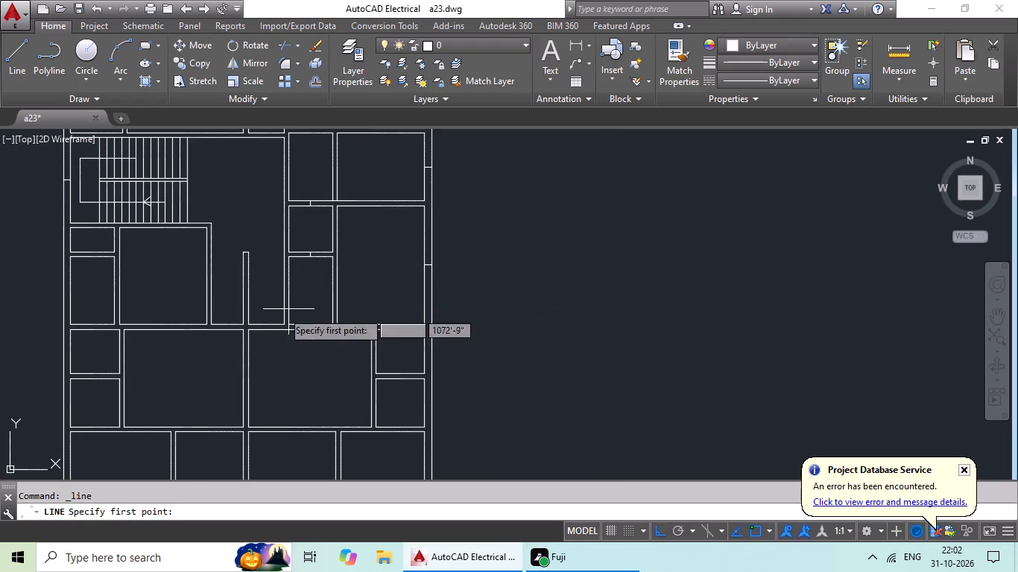
middle_click_drag(134, 284, 280, 283)
scroll(215, 239, "up", 2)
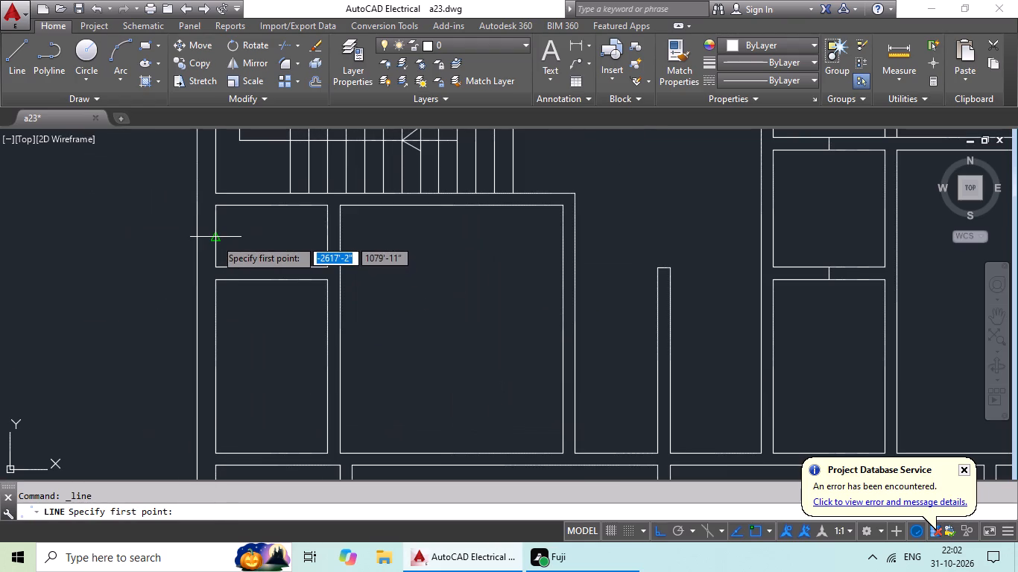
left_click(215, 238)
left_click(195, 233)
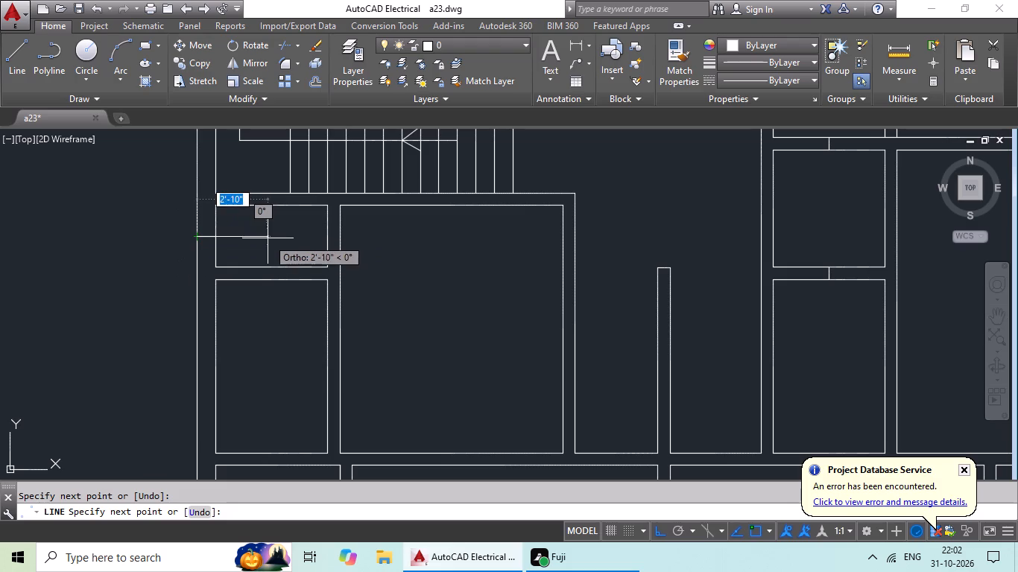
key("Escape")
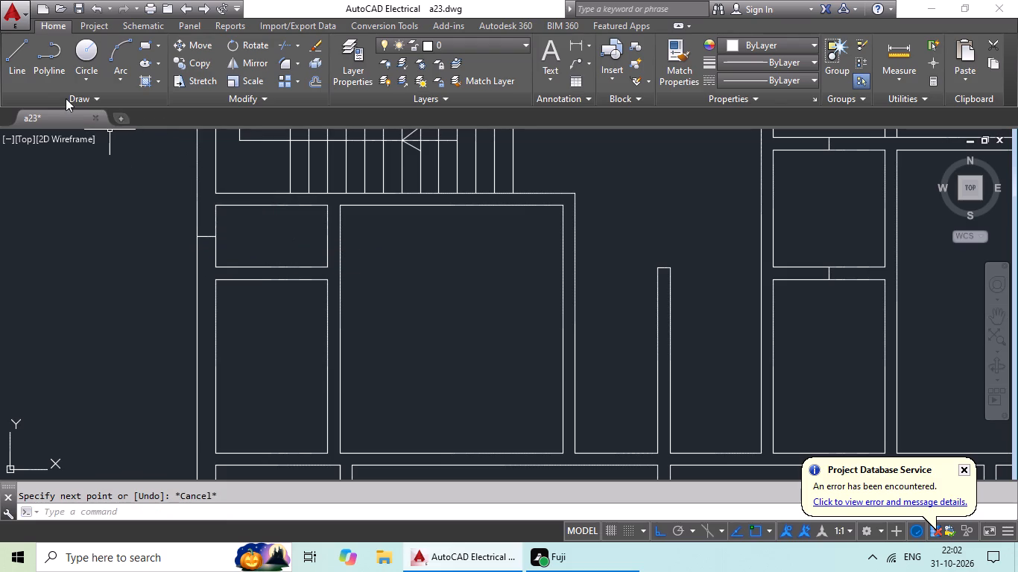
Draw a short line across the left exterior wall from the midpoint of the outer-side edge of the taller small room below that one.
left_click_drag(13, 47, 13, 54)
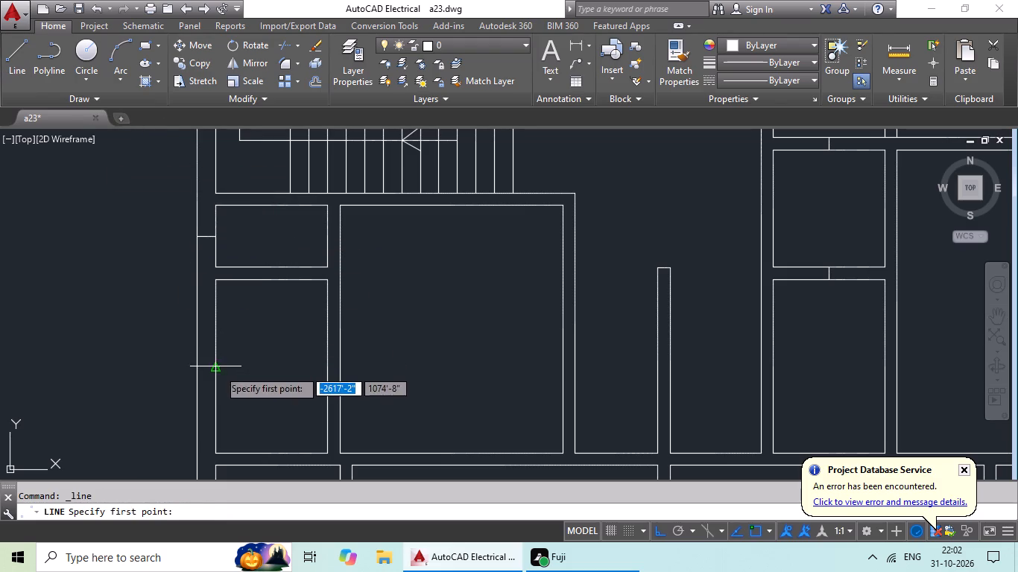
left_click(218, 369)
left_click(193, 367)
key("Escape")
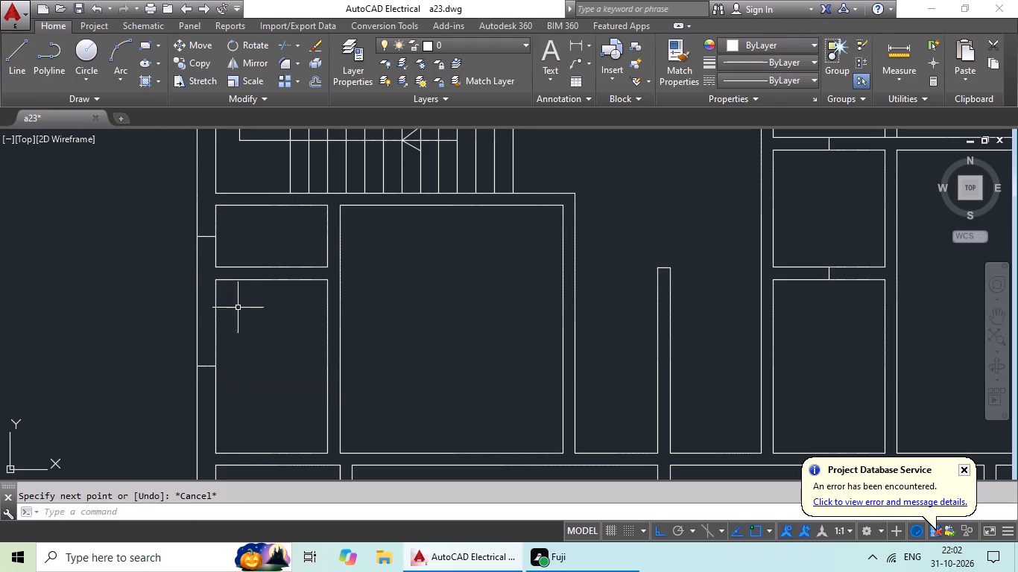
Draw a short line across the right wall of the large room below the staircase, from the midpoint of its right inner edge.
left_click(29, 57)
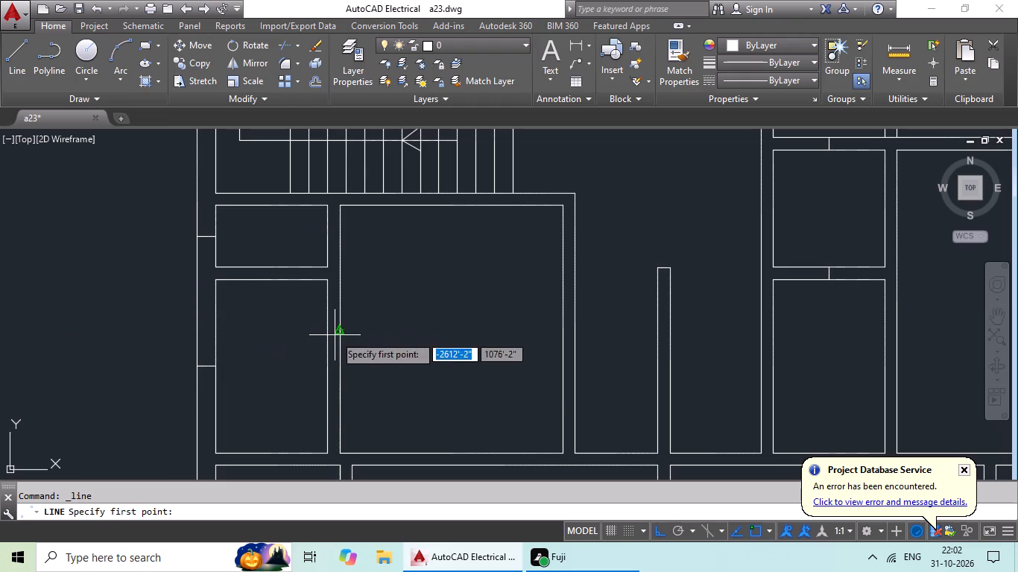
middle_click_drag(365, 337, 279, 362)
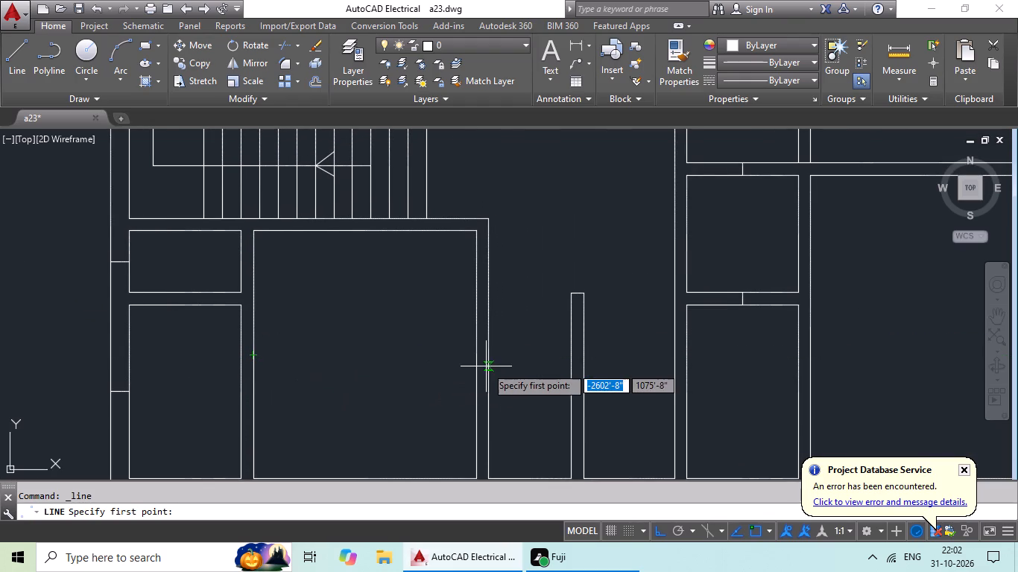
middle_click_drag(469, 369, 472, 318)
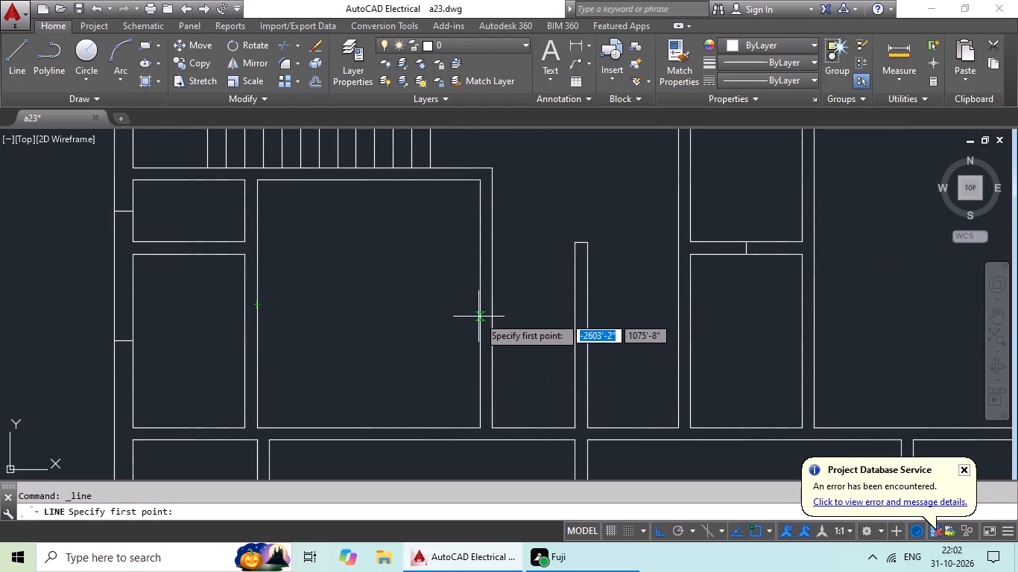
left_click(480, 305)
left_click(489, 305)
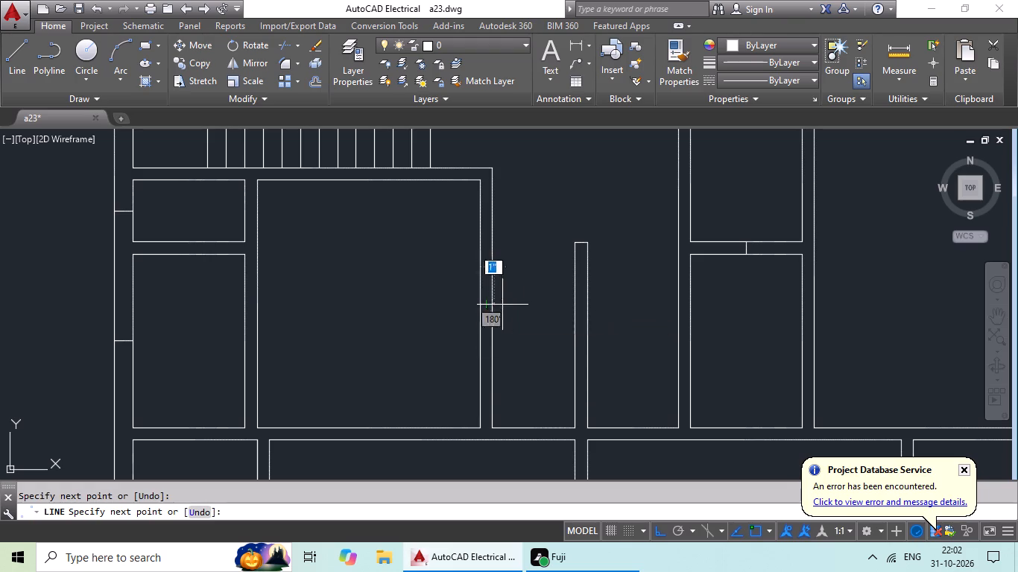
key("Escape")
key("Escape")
Extend the end line capping the free-standing partition in both directions to the walls on either side of the hall.
key("e")
key("x")
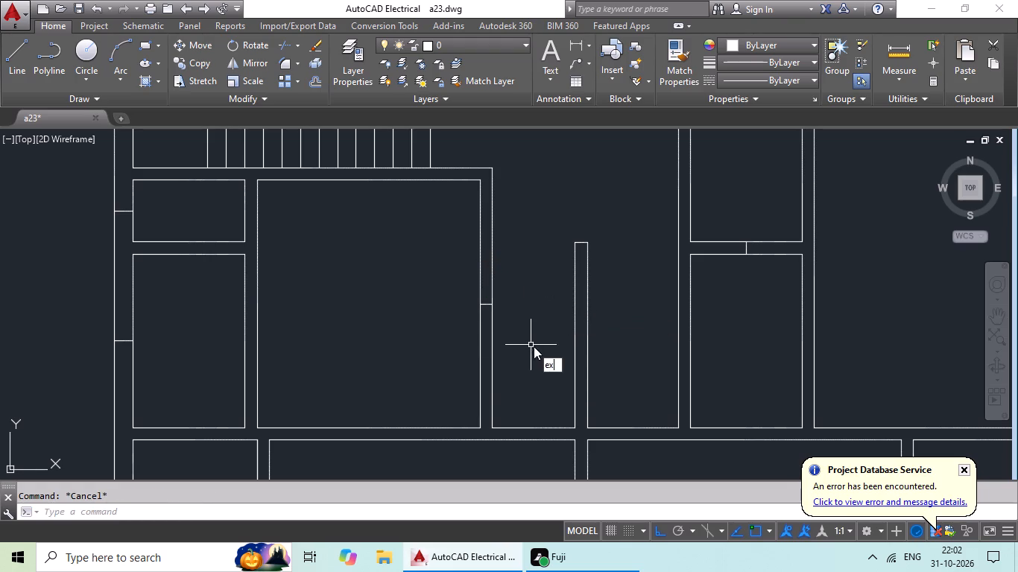
key("space")
key("space")
left_click(583, 241)
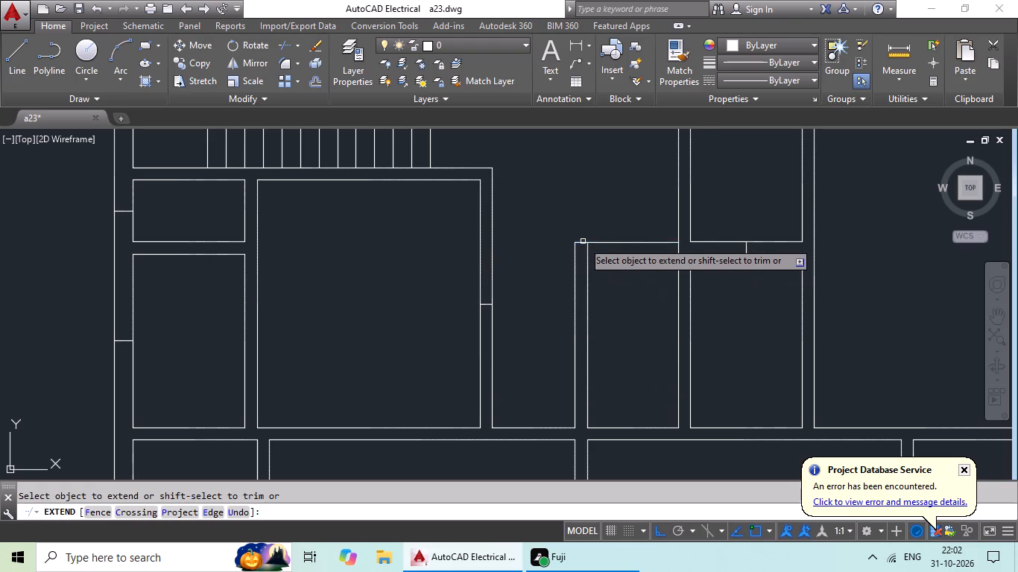
left_click(578, 241)
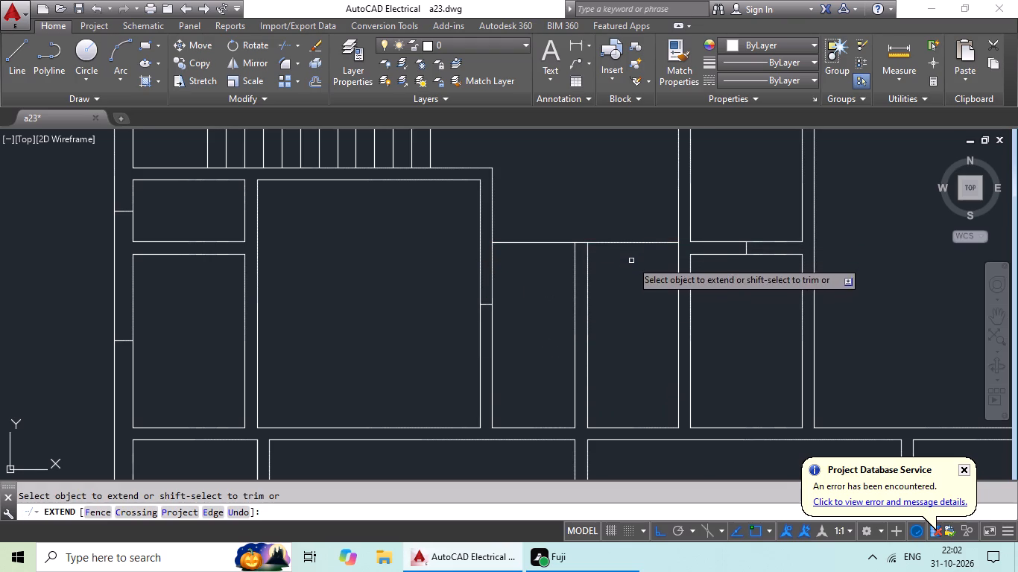
key("Escape")
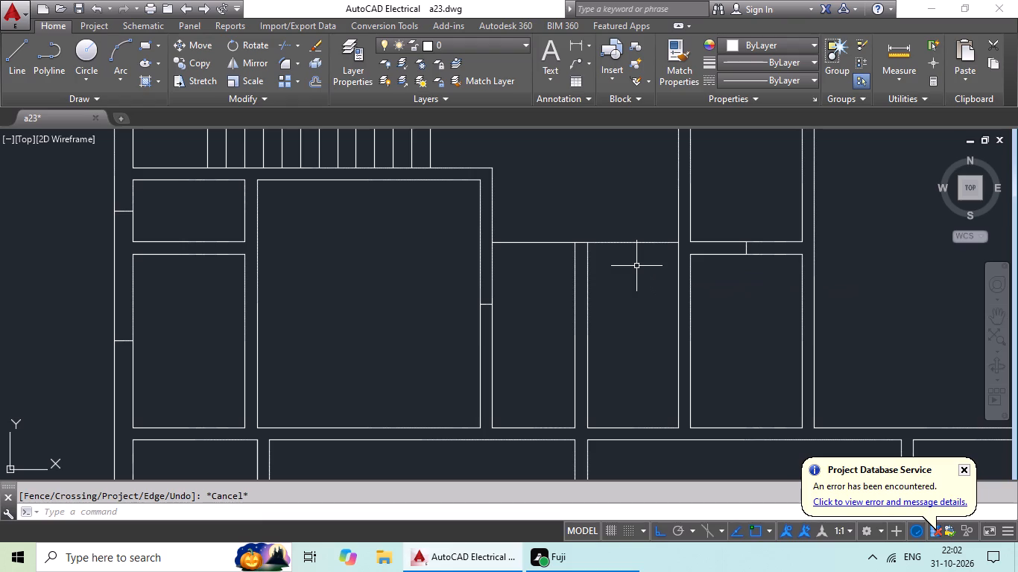
key("Escape")
Offset the extended line across the hall upward by 6" to form a cross wall.
key("o")
key("Return")
type("6\"")
key("Return")
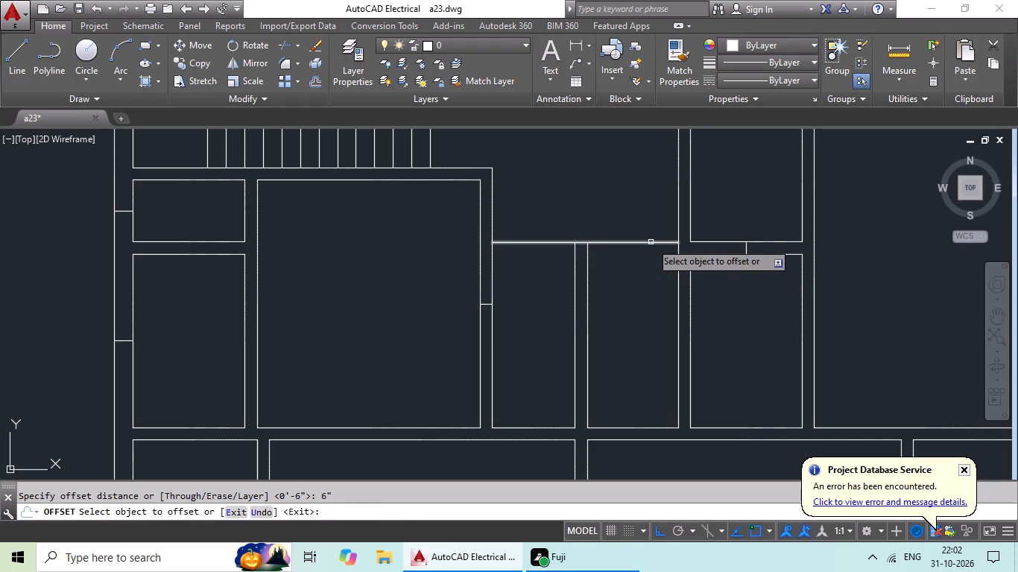
left_click(651, 242)
left_click(648, 215)
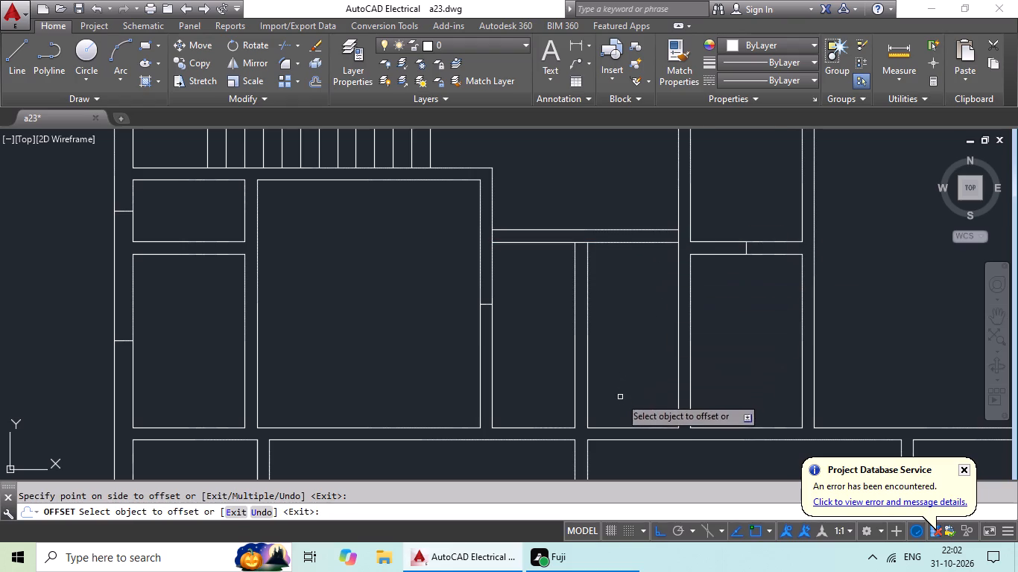
key("Escape")
key("Escape")
key("Escape")
key("Escape")
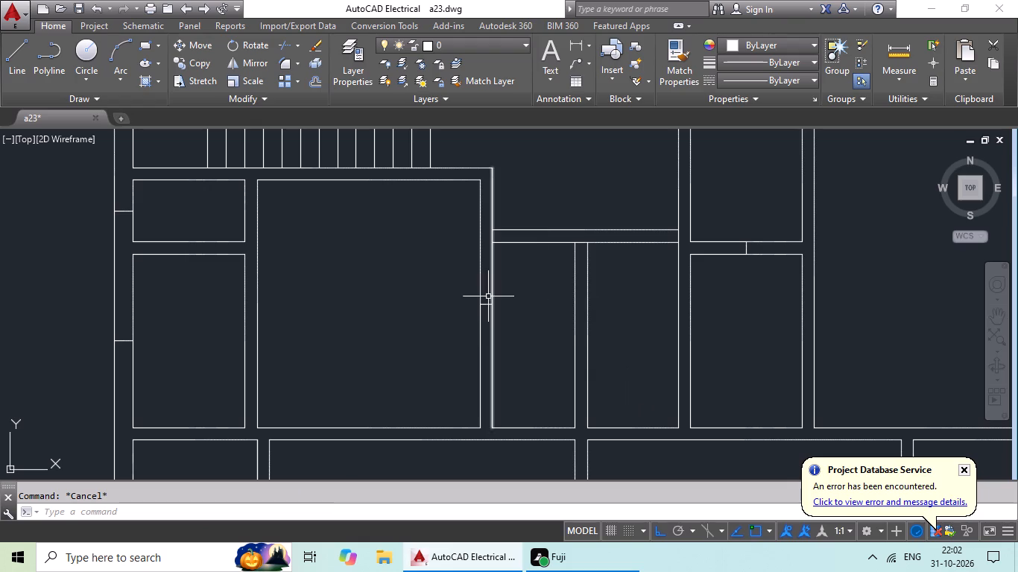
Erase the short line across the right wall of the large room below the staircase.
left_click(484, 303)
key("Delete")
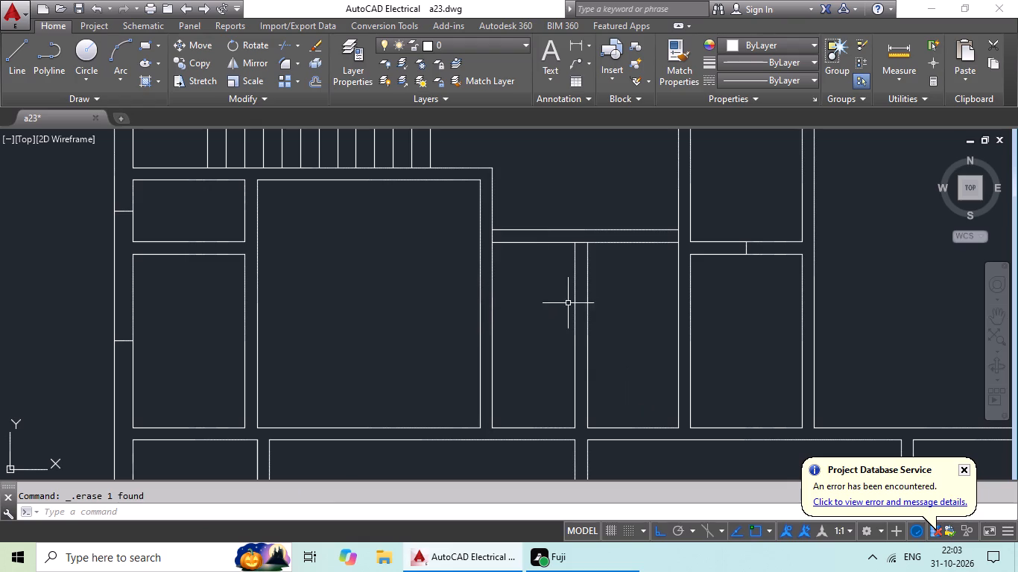
Trim the line segments inside the hall cross wall where it meets the partition and the walls on both sides.
key("t")
key("r")
key("space")
key("space")
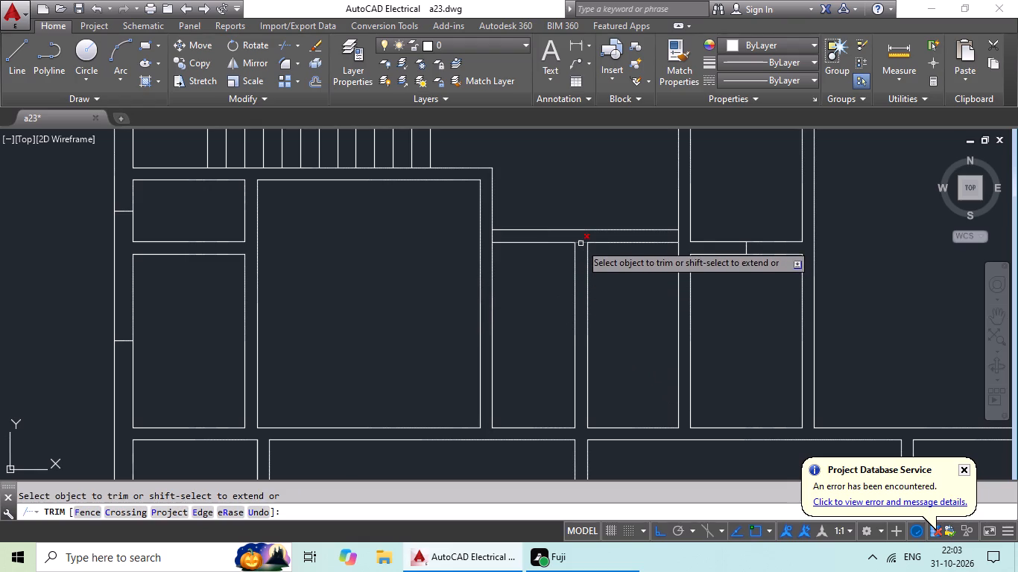
left_click(581, 243)
left_click(494, 237)
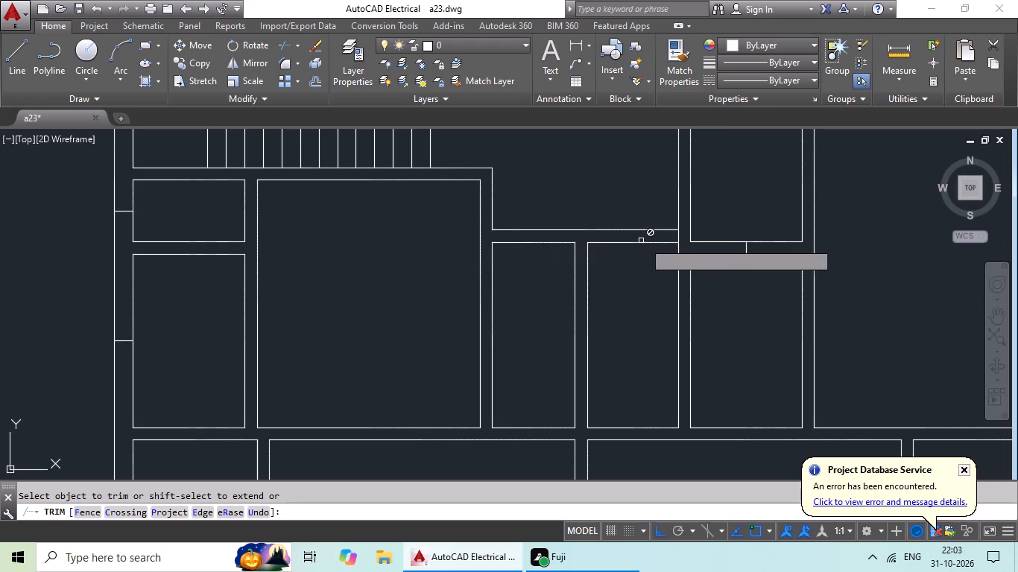
left_click(679, 238)
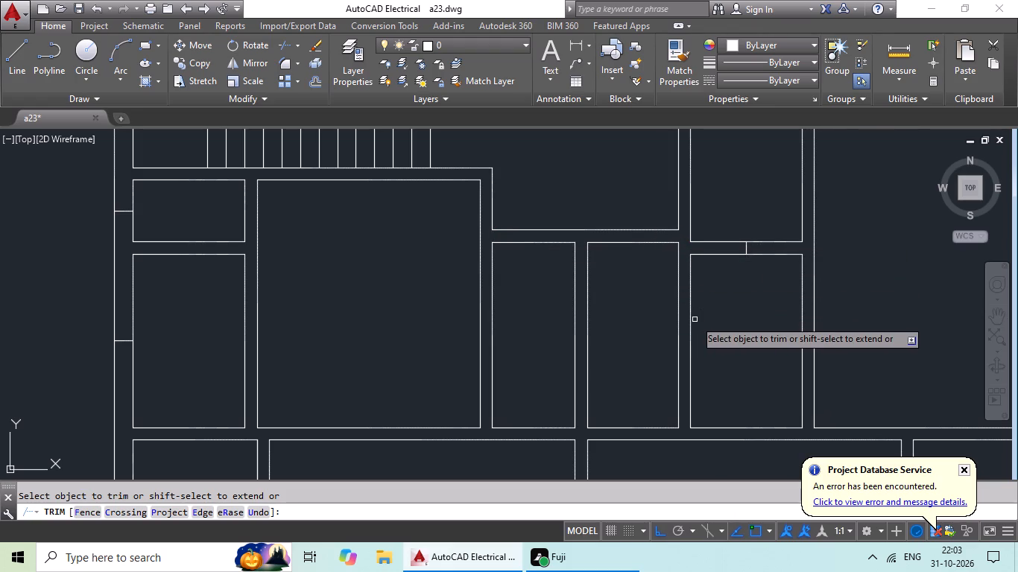
Draw a short line across the top wall of the large room below the staircase, from the midpoint of its upper inner edge.
left_click(28, 54)
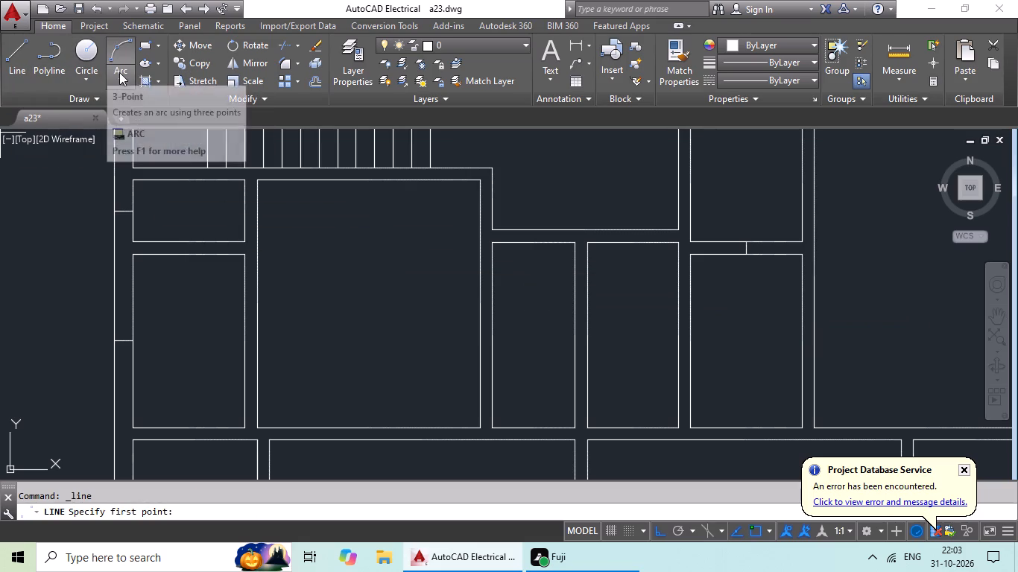
scroll(355, 175, "up", 1)
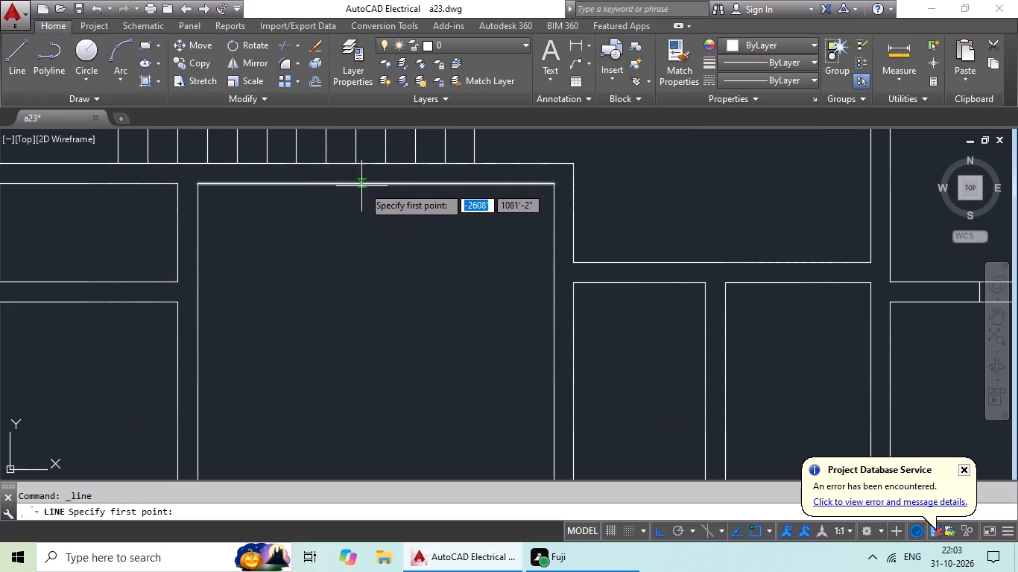
left_click(374, 184)
left_click(375, 160)
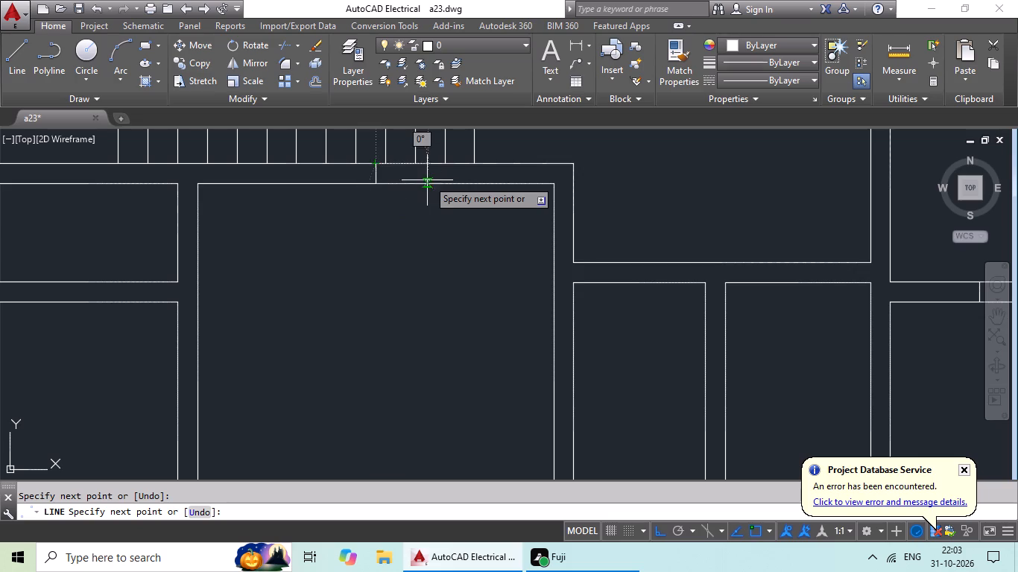
key("Escape")
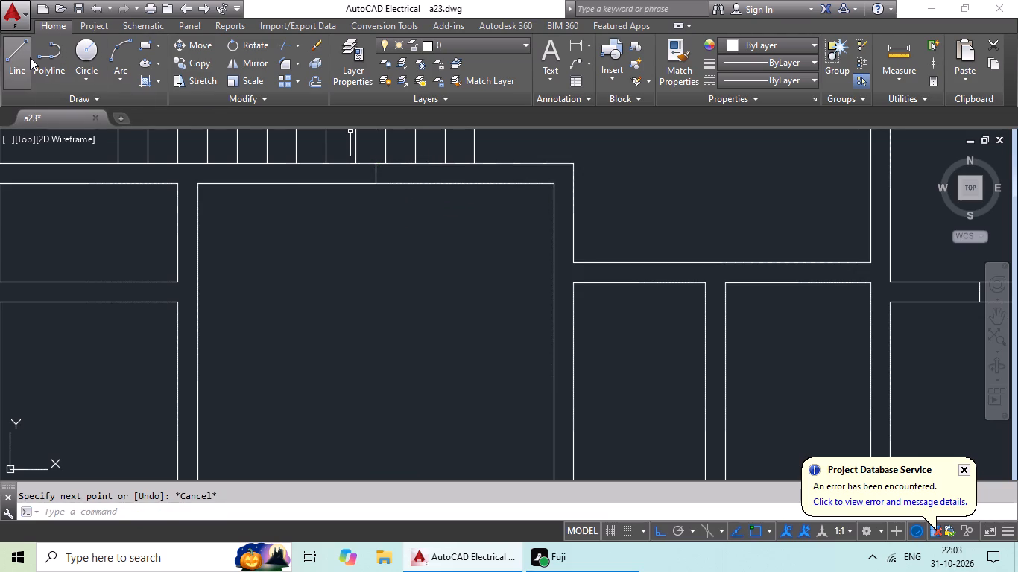
Draw a diagonal line from the upper-right to the lower-left corner of the small room between the two midpoint wall lines, right of the hall.
left_click(24, 60)
scroll(484, 246, "down", 2)
middle_click_drag(562, 242, 466, 259)
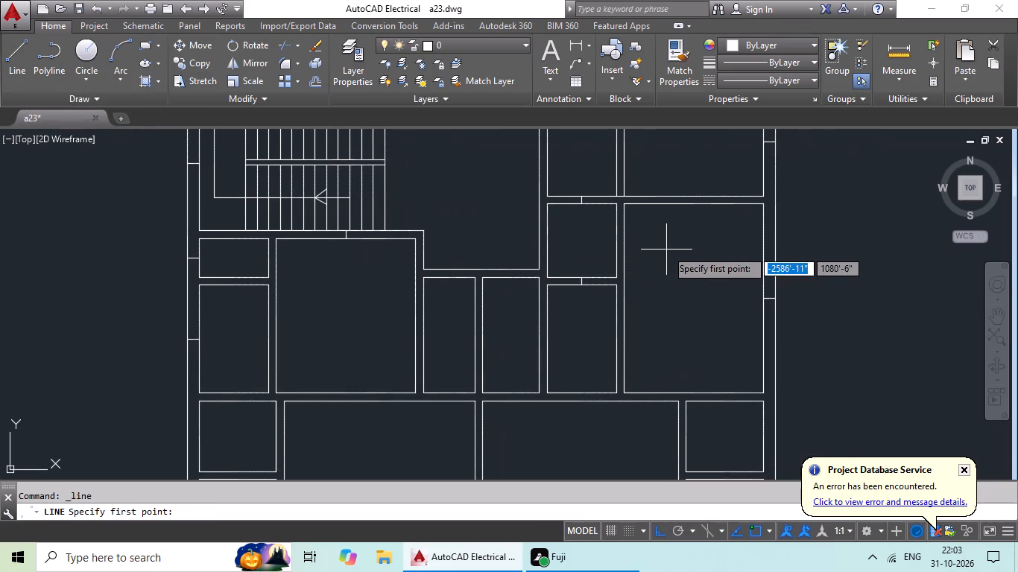
middle_click_drag(666, 249, 605, 273)
middle_click_drag(625, 263, 645, 219)
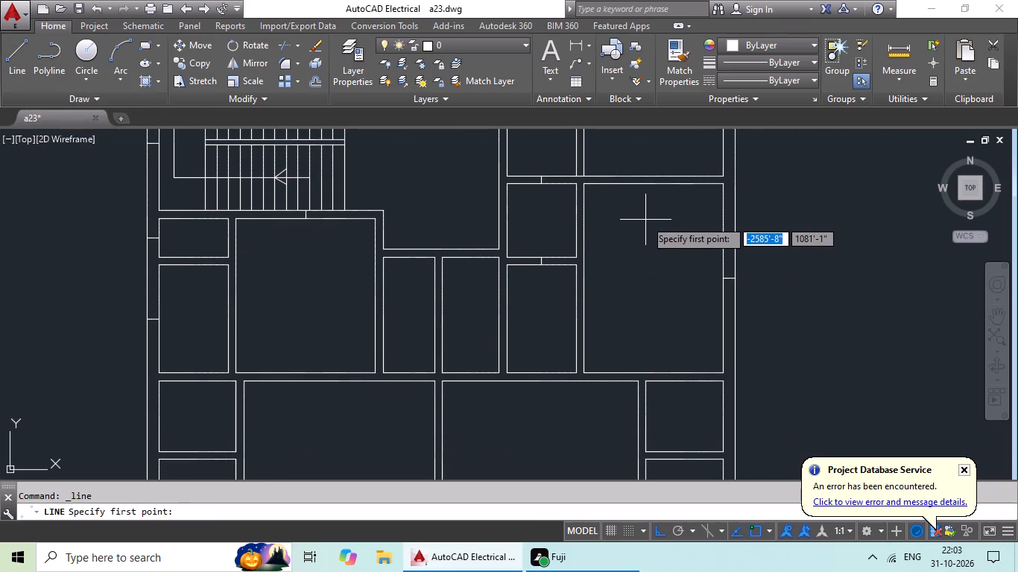
middle_click_drag(646, 218, 672, 159)
scroll(683, 223, "down", 1)
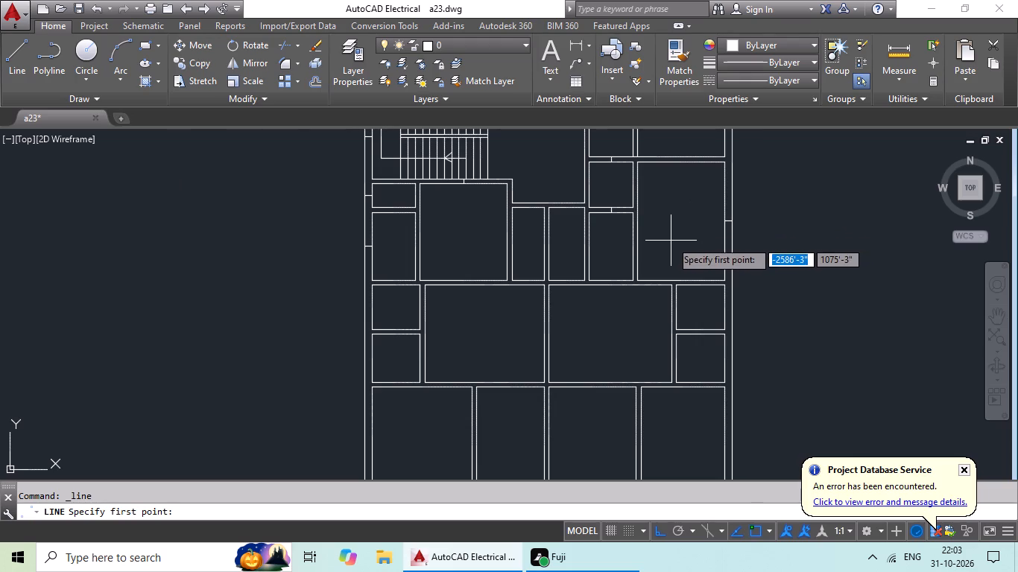
middle_click_drag(686, 214, 552, 304)
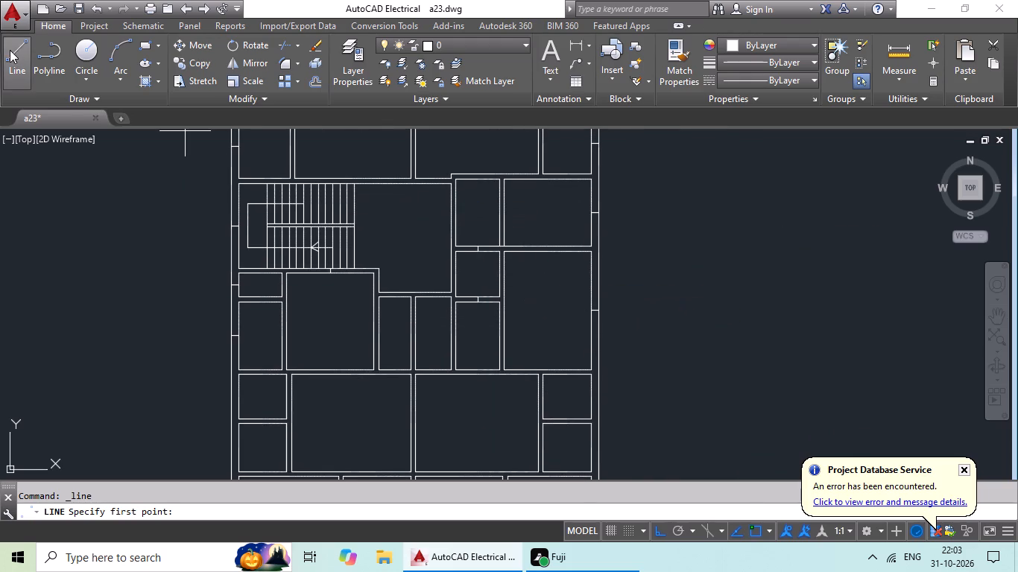
left_click(10, 50)
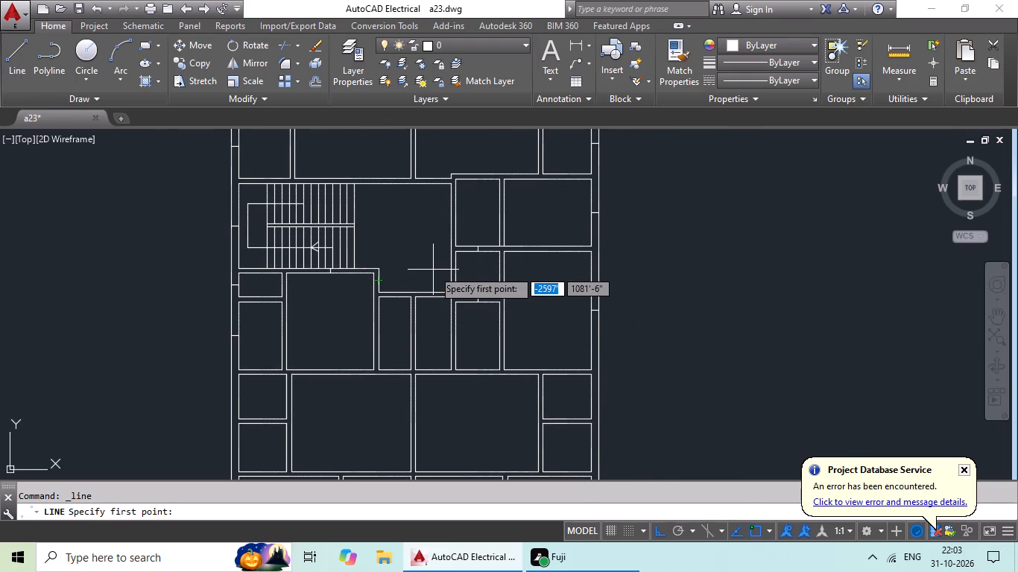
scroll(506, 244, "up", 2)
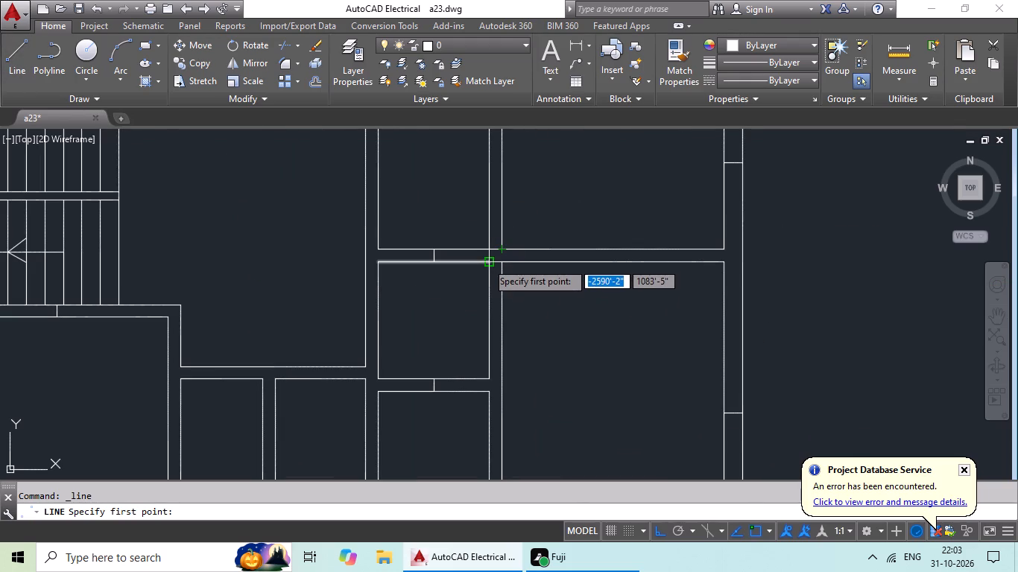
left_click(488, 264)
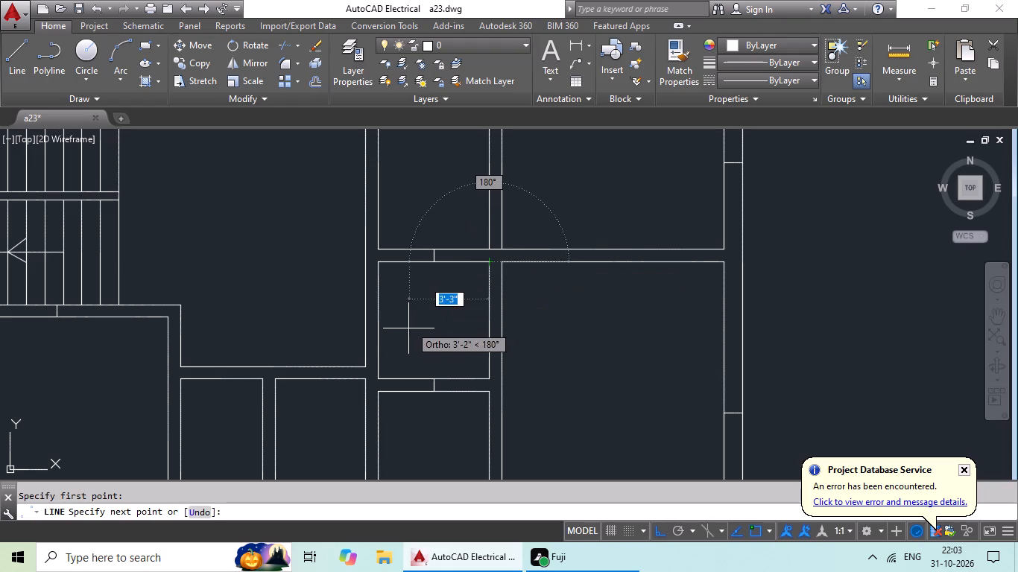
left_click(378, 375)
key("Escape")
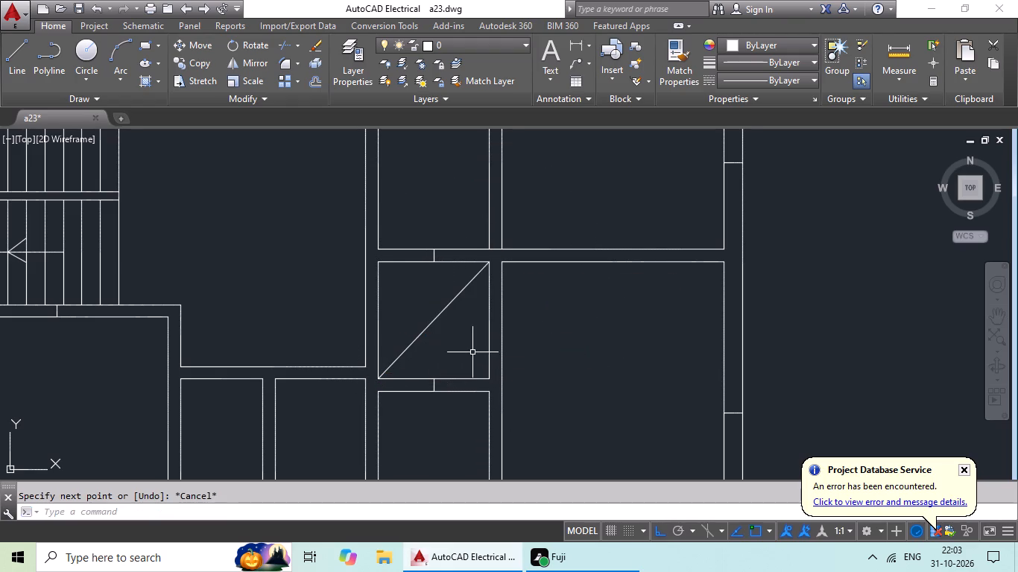
Draw the opposite diagonal of the same small room, from its upper-left to its lower-right corner, to form an X.
left_click(28, 67)
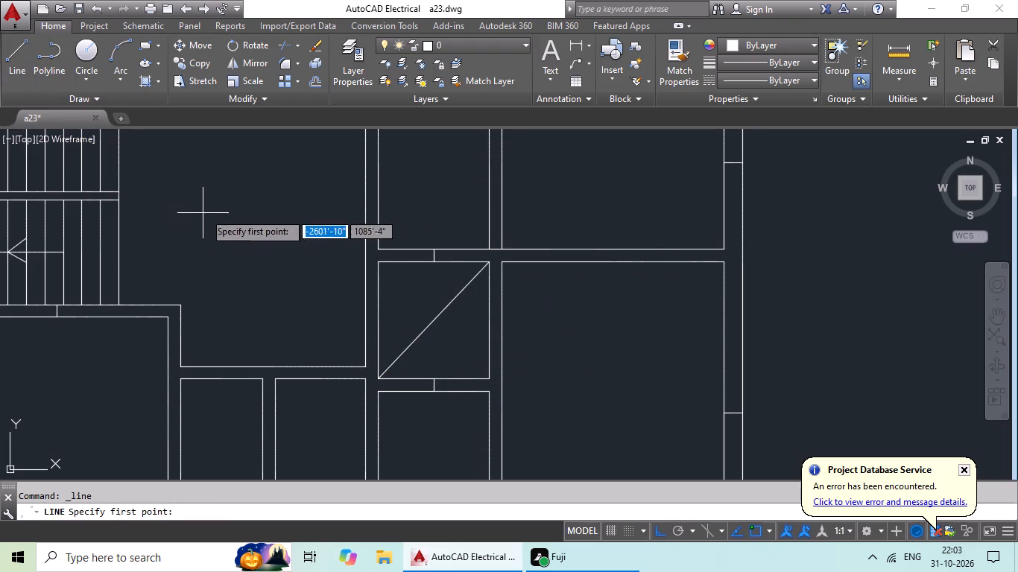
scroll(407, 298, "up", 2)
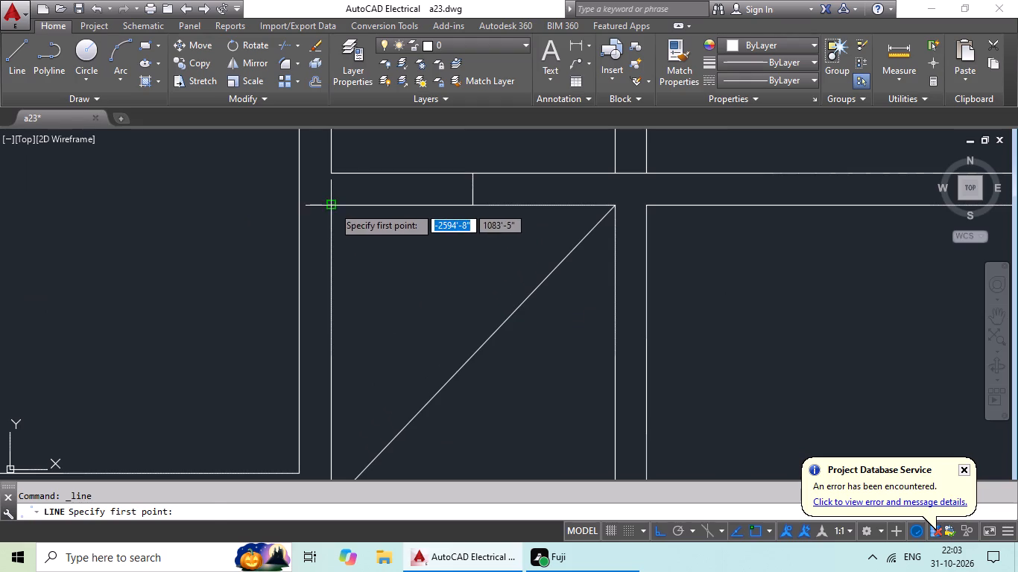
left_click(333, 206)
middle_click_drag(469, 369, 424, 247)
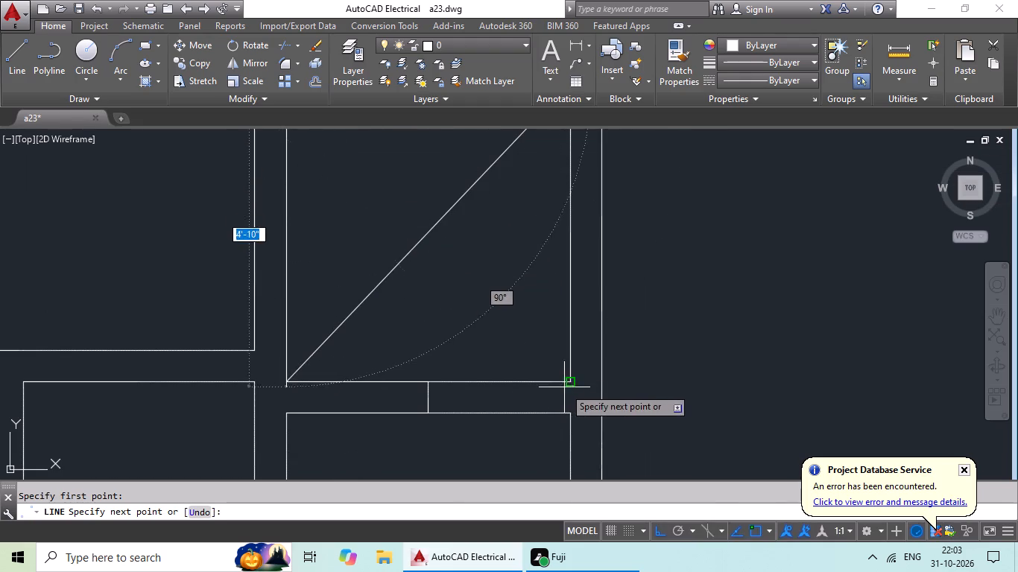
left_click(568, 381)
key("Escape")
key("Escape")
Draw a short line across the left outer wall from the midpoint of the upper of the two stacked small rooms in the row below.
scroll(465, 296, "down", 3)
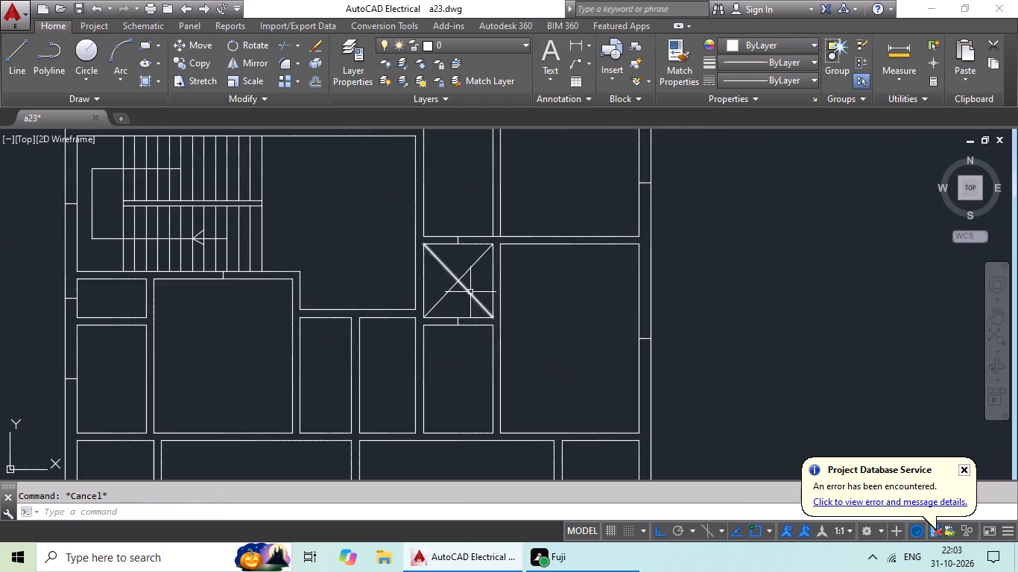
left_click(22, 67)
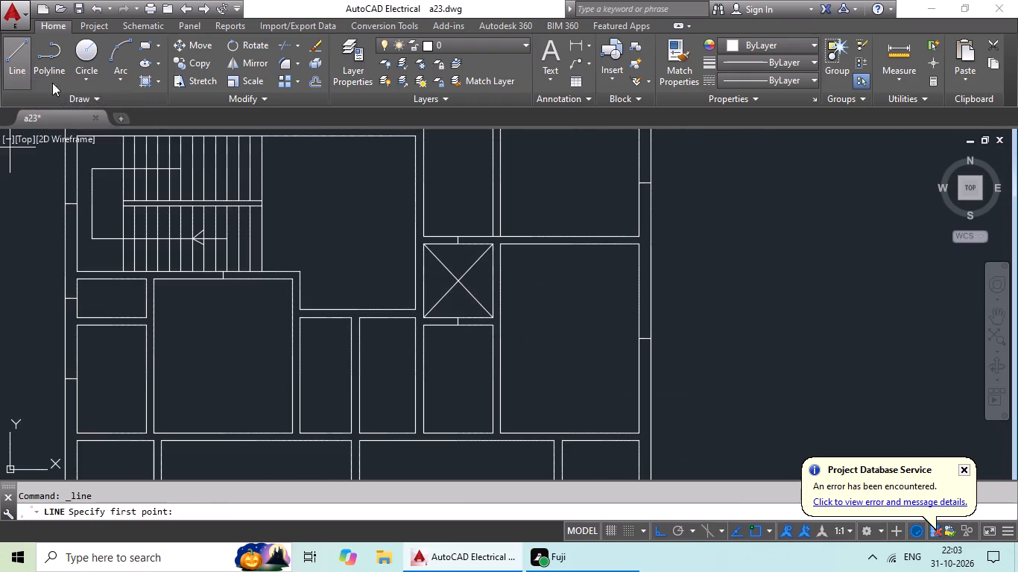
scroll(213, 168, "down", 1)
middle_click_drag(250, 220, 343, 220)
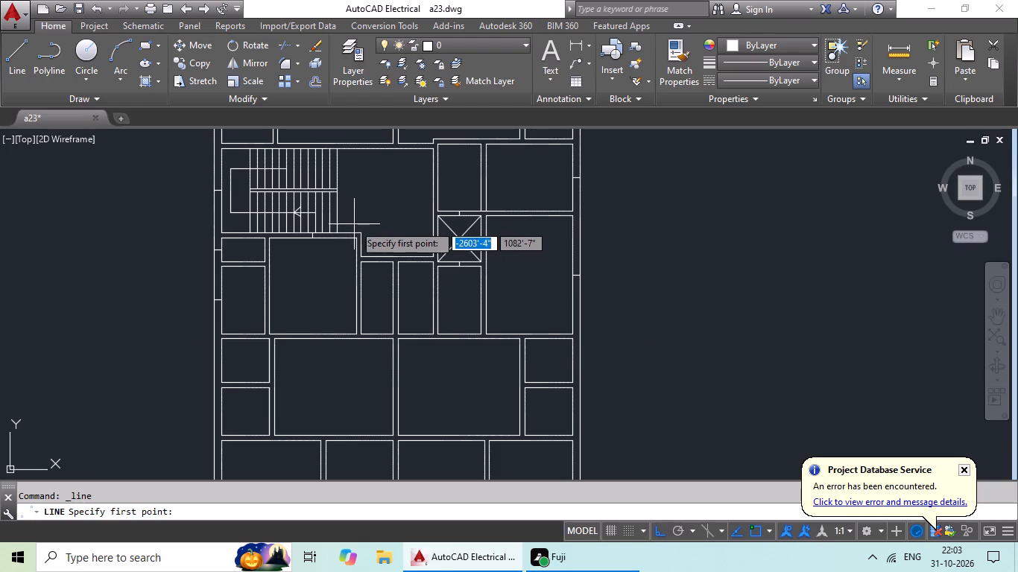
middle_click_drag(343, 254, 370, 197)
scroll(271, 308, "up", 1)
left_click(230, 300)
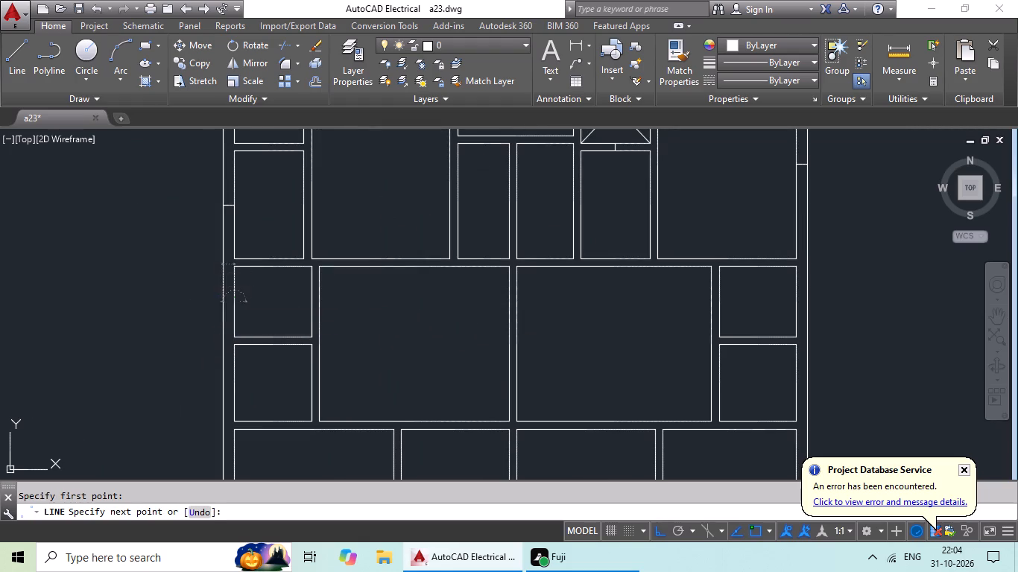
left_click(220, 300)
key("Escape")
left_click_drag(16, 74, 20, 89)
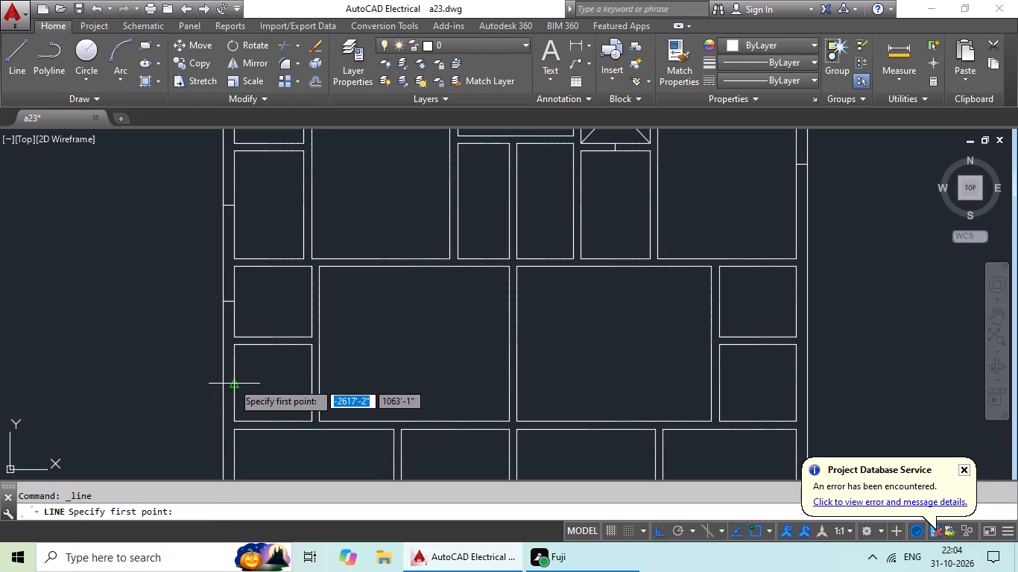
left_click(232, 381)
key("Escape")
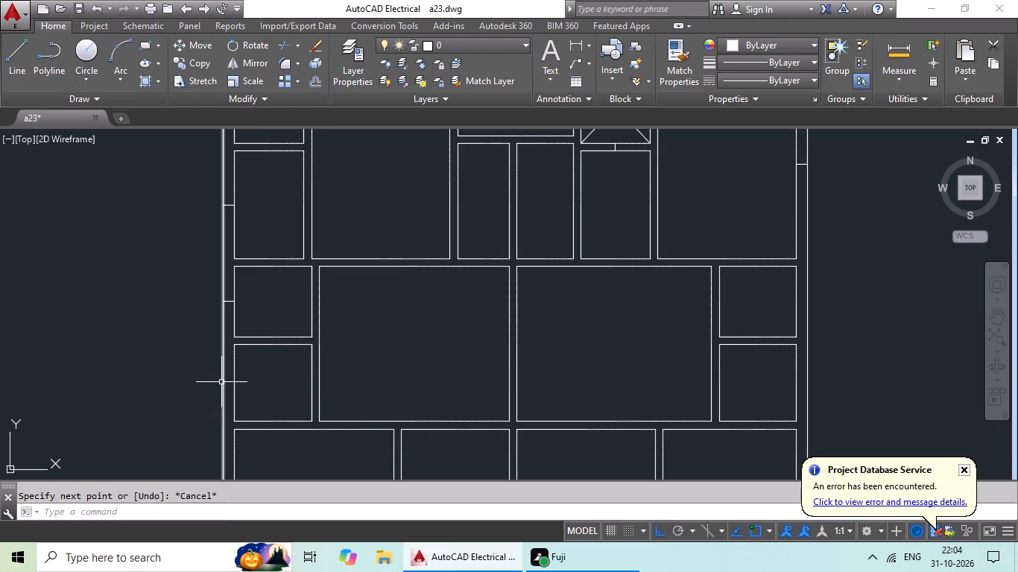
Draw a short line across the left outer wall from the left-edge midpoint of the lower stacked small room.
left_click(13, 45)
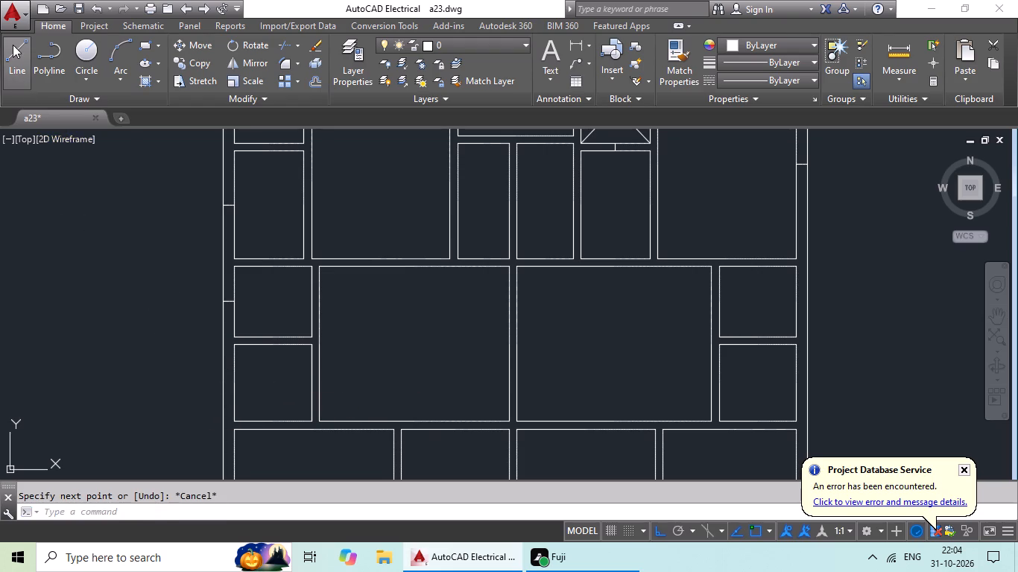
left_click(238, 383)
scroll(228, 382, "up", 3)
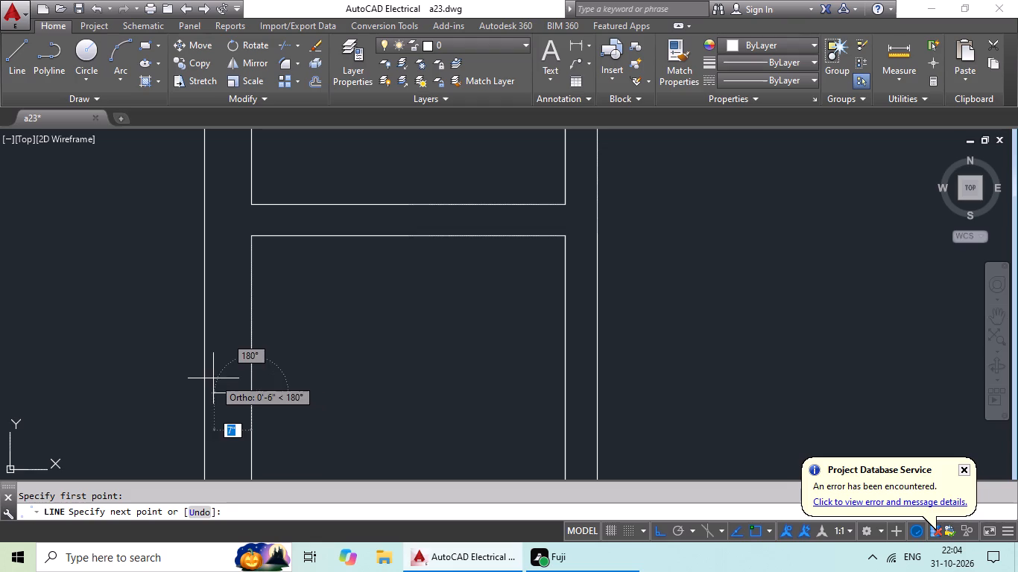
left_click(206, 391)
key("Escape")
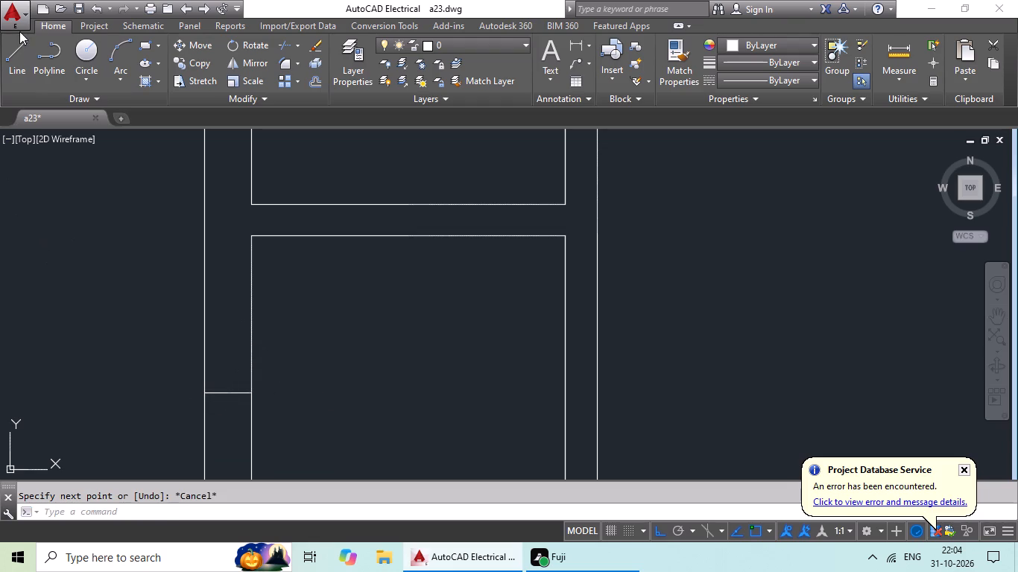
Draw a short line across the right outer wall from the right-edge midpoint of the upper stacked small room on the plan's right side.
left_click(5, 73)
scroll(417, 317, "down", 3)
middle_click_drag(715, 331, 709, 331)
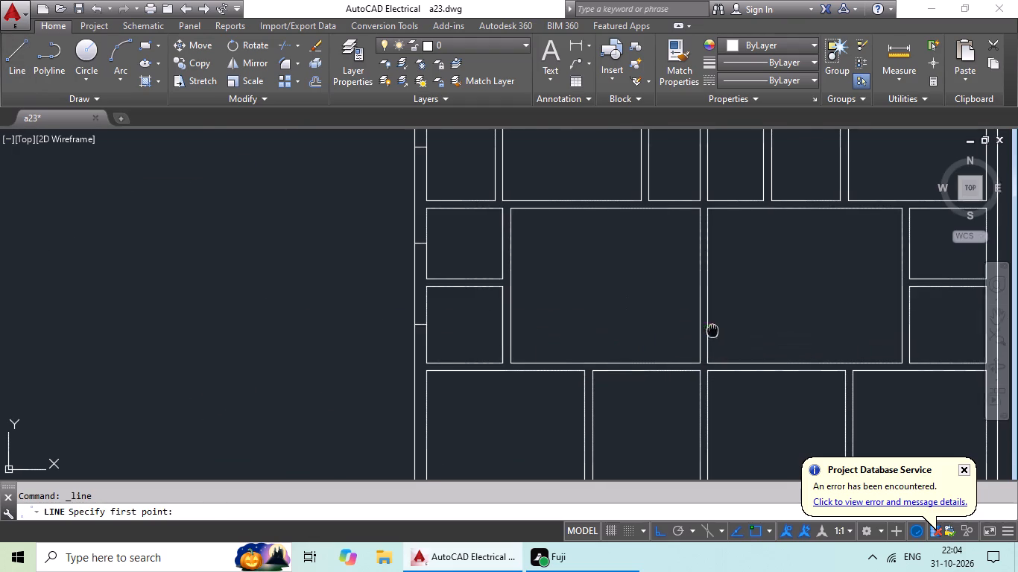
middle_click_drag(709, 331, 426, 343)
scroll(715, 260, "up", 1)
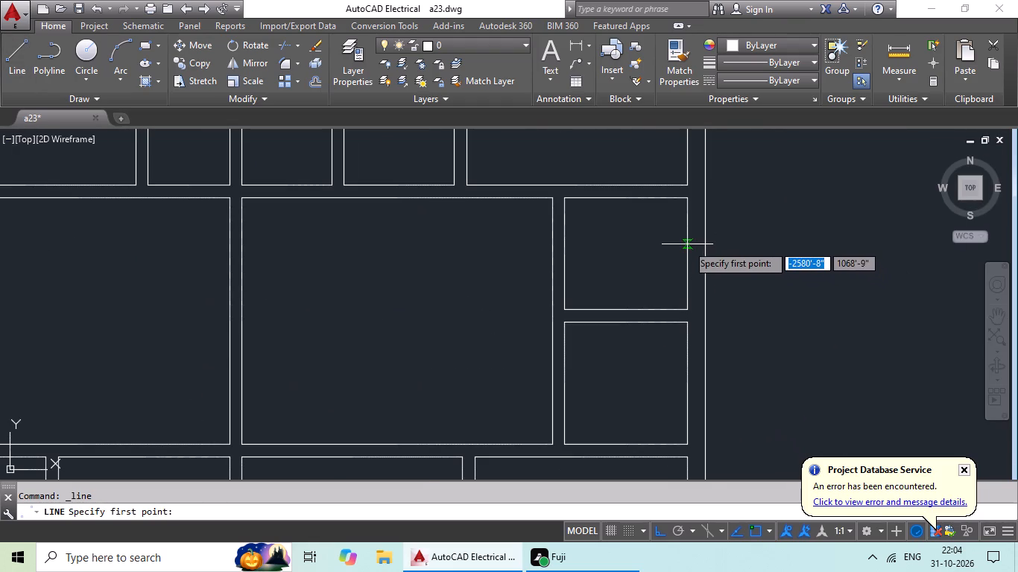
left_click(686, 255)
left_click(706, 256)
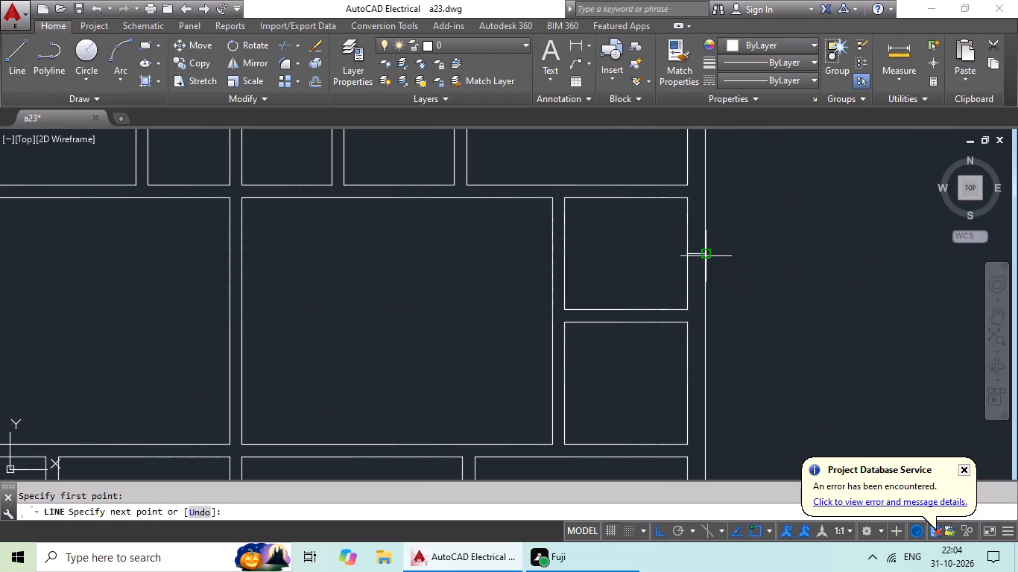
key("Escape")
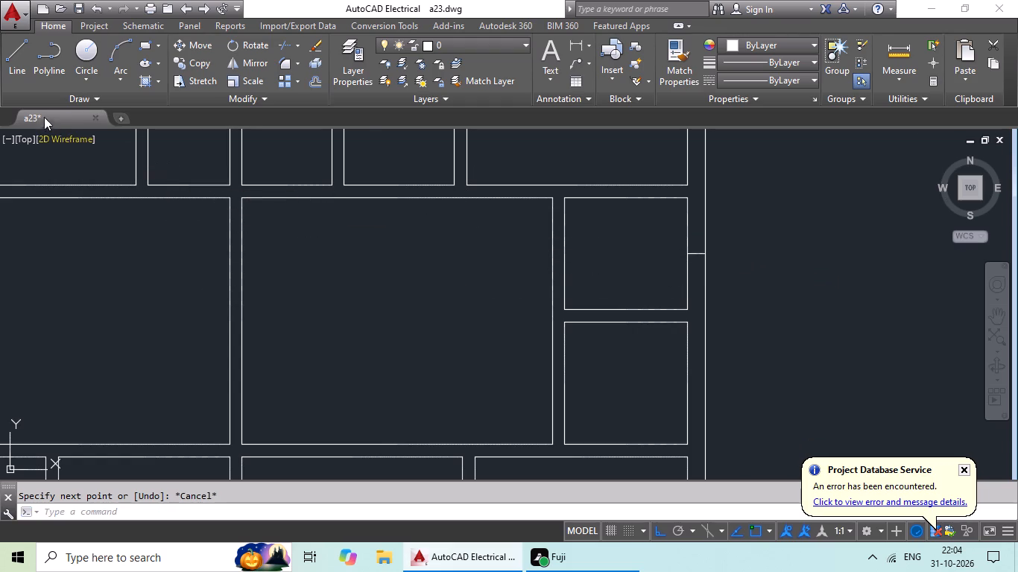
Draw a short line across the right outer wall from the right-edge midpoint of the lower stacked small room.
left_click(12, 59)
middle_click_drag(727, 383, 714, 290)
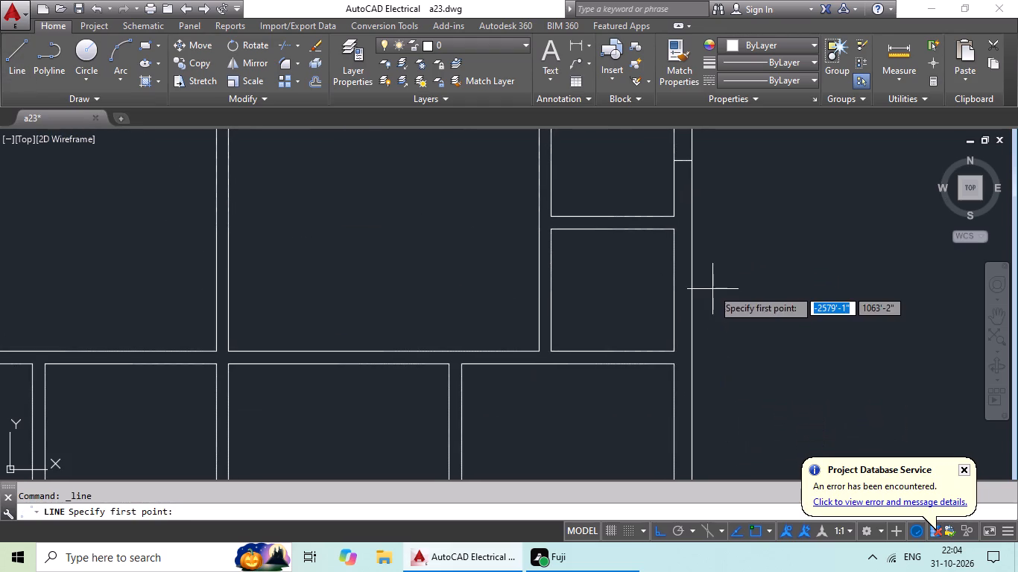
left_click(674, 288)
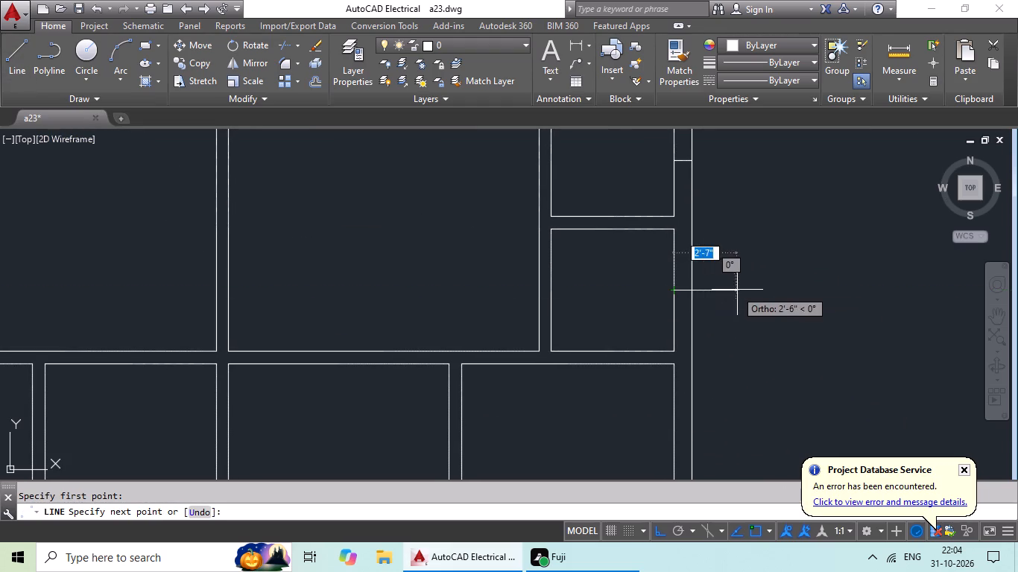
left_click(695, 290)
key("Escape")
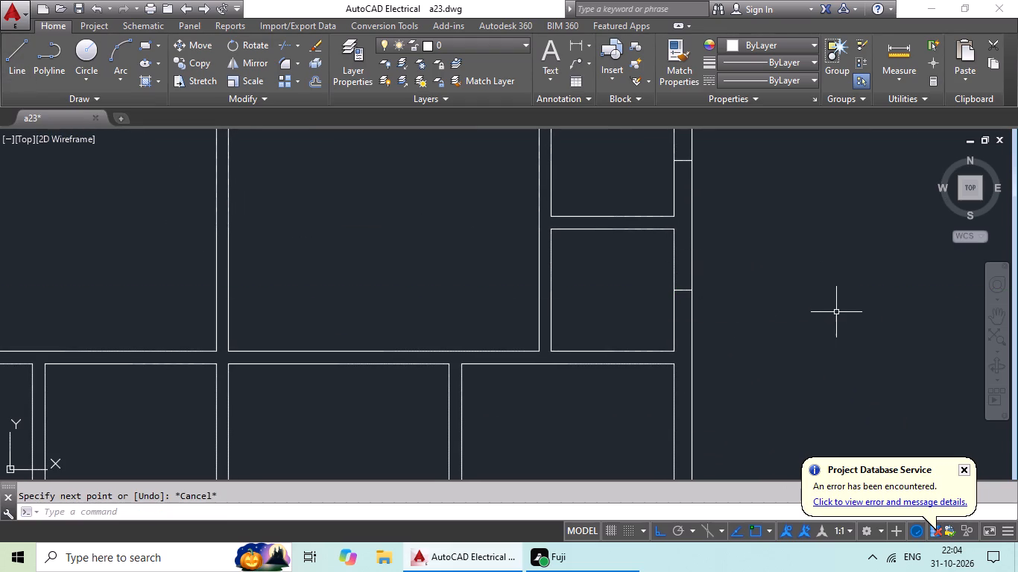
Draw a short line across the wall between the two large middle rooms, starting from the left room's right-edge midpoint.
scroll(848, 320, "down", 3)
middle_click_drag(728, 311, 632, 333)
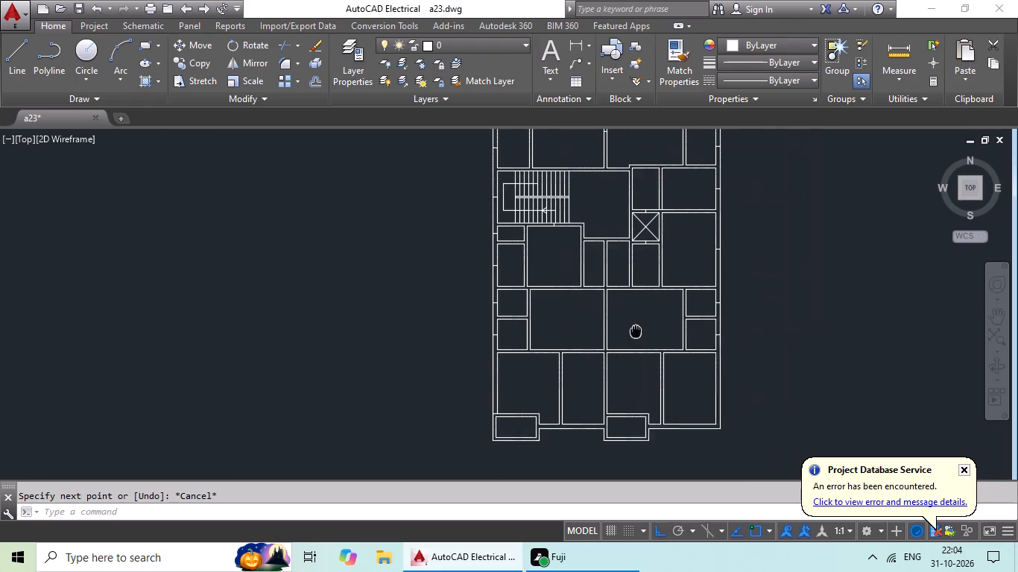
middle_click_drag(632, 333, 630, 334)
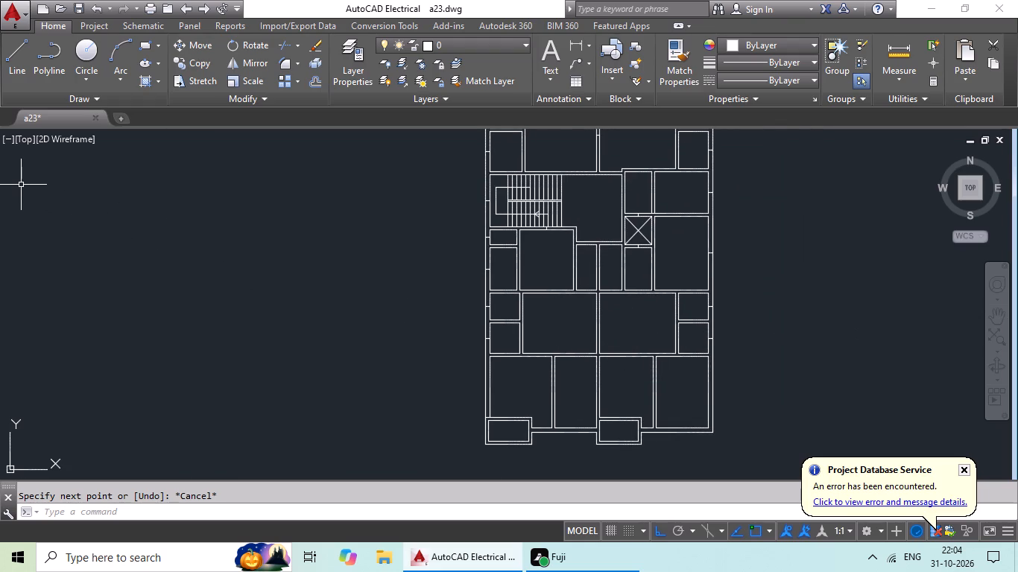
left_click(17, 52)
scroll(613, 317, "up", 3)
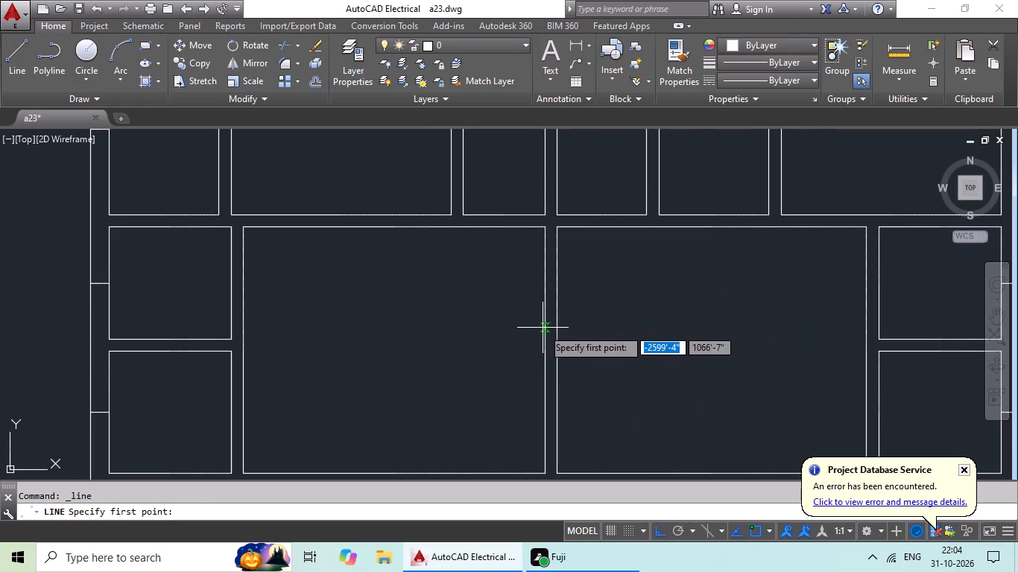
left_click(544, 346)
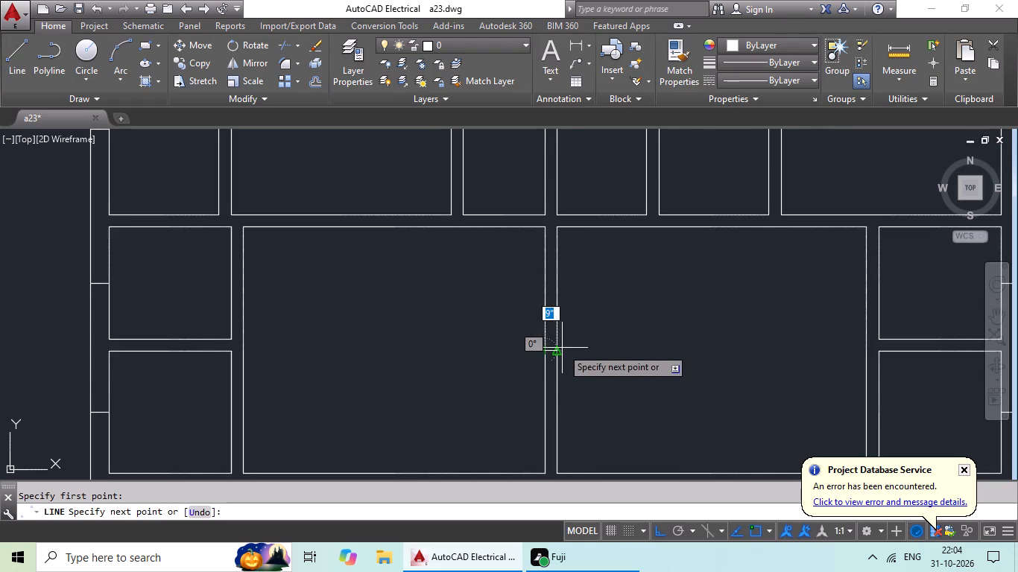
left_click_drag(560, 351, 576, 349)
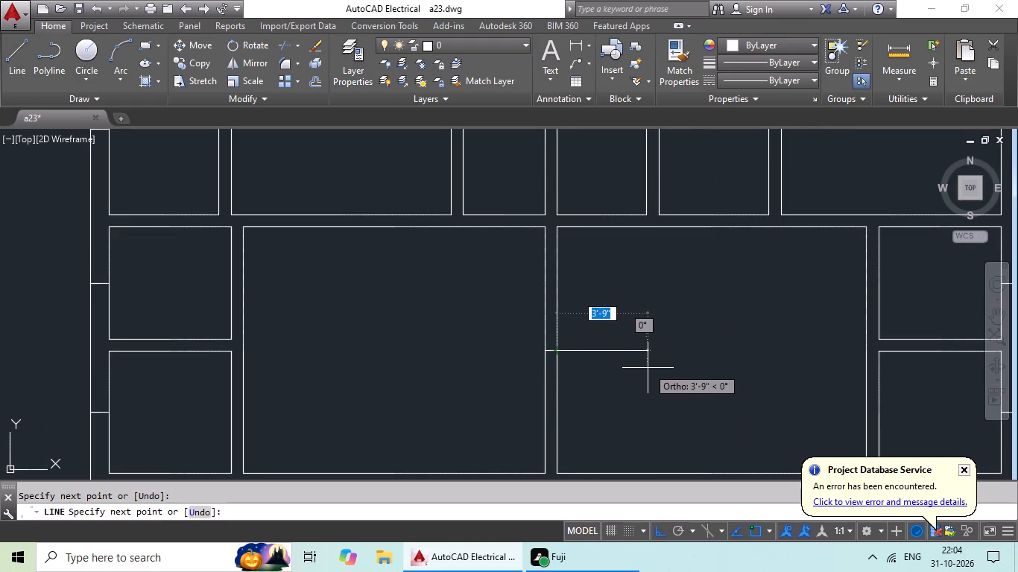
key("Escape")
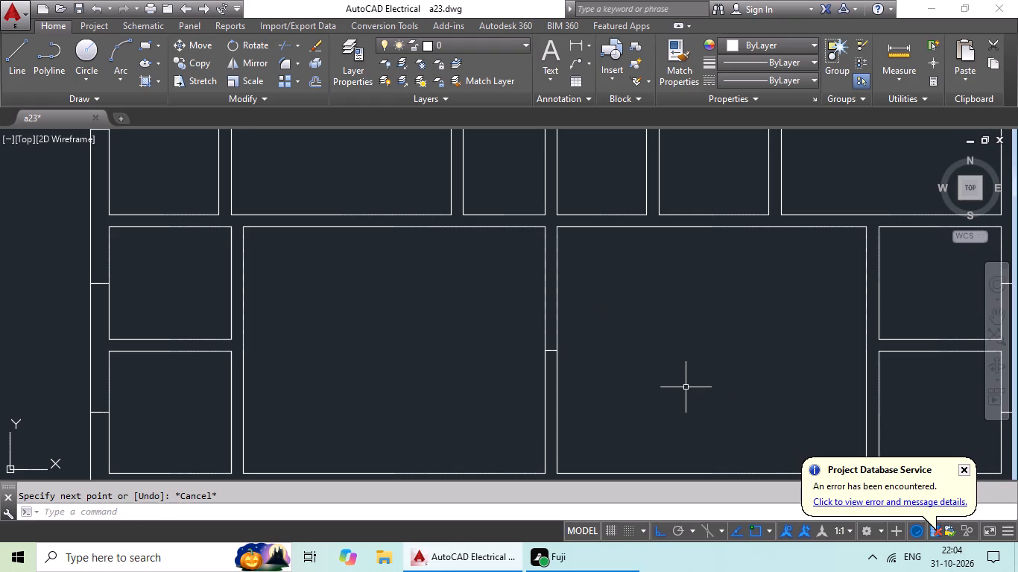
Draw a short line across the left outer wall from the left-edge midpoint of the leftmost bottom-row room.
left_click(13, 64)
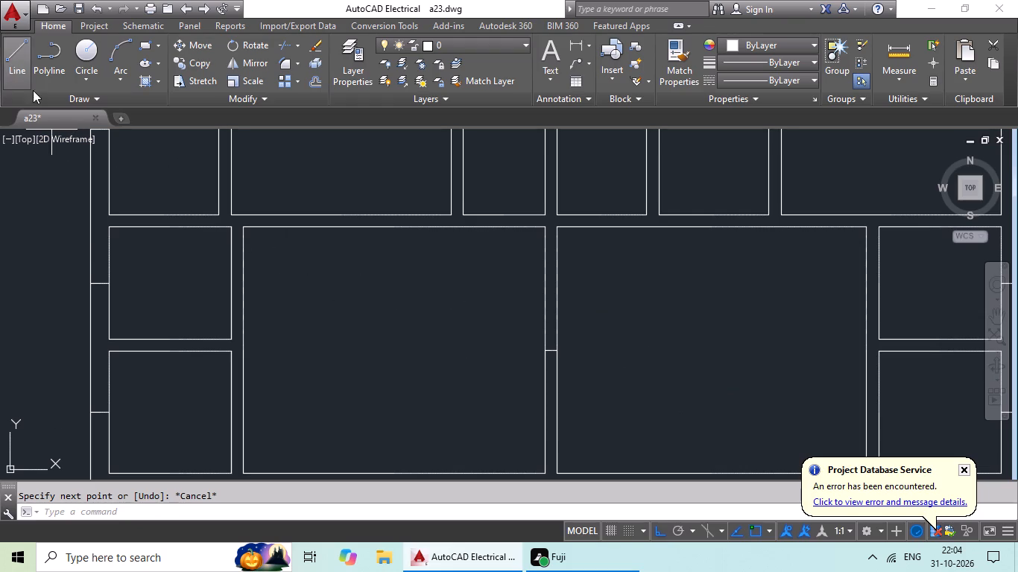
scroll(332, 289, "down", 2)
middle_click_drag(354, 313, 403, 247)
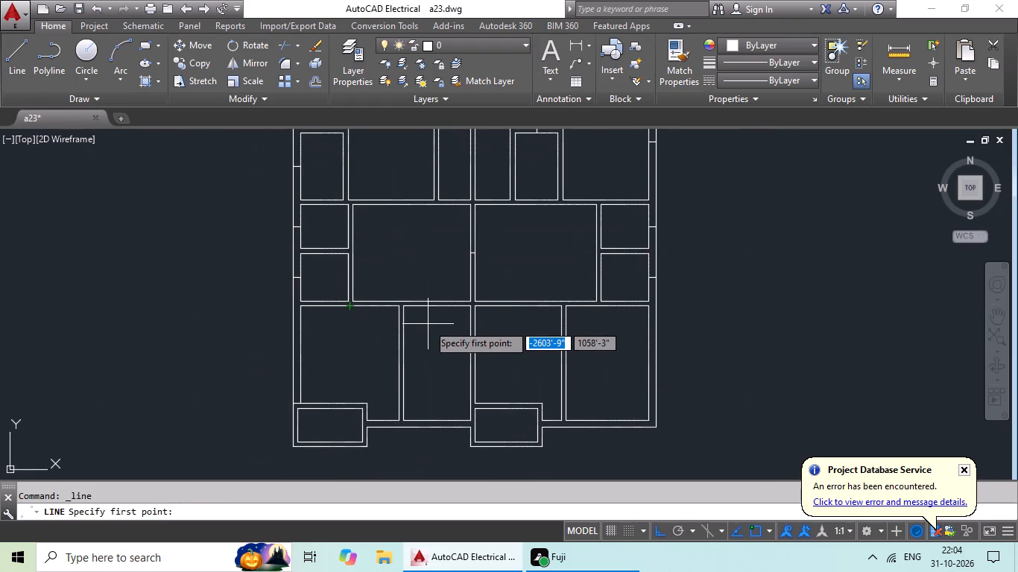
middle_click_drag(438, 352, 455, 279)
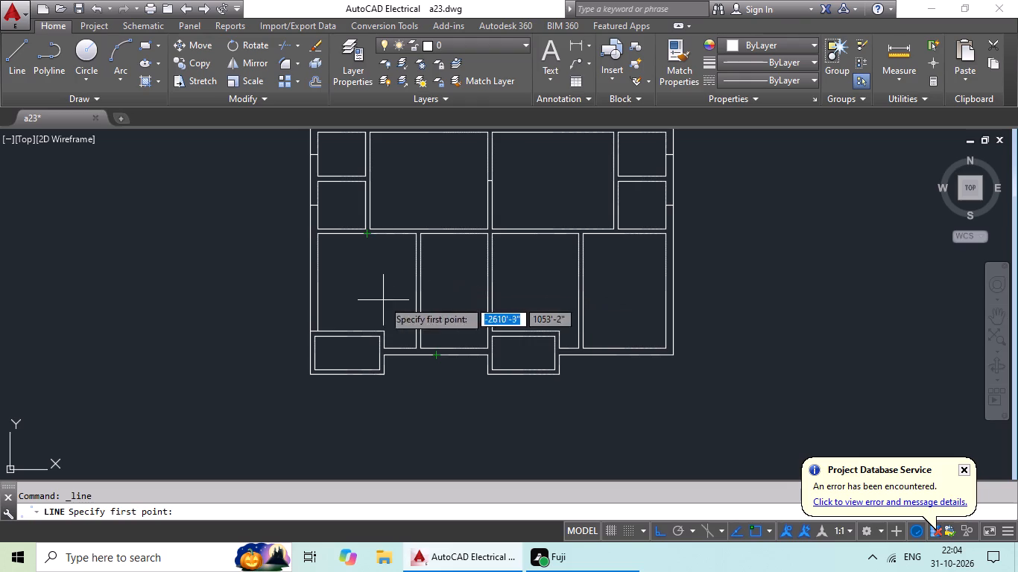
left_click(320, 285)
scroll(280, 284, "up", 4)
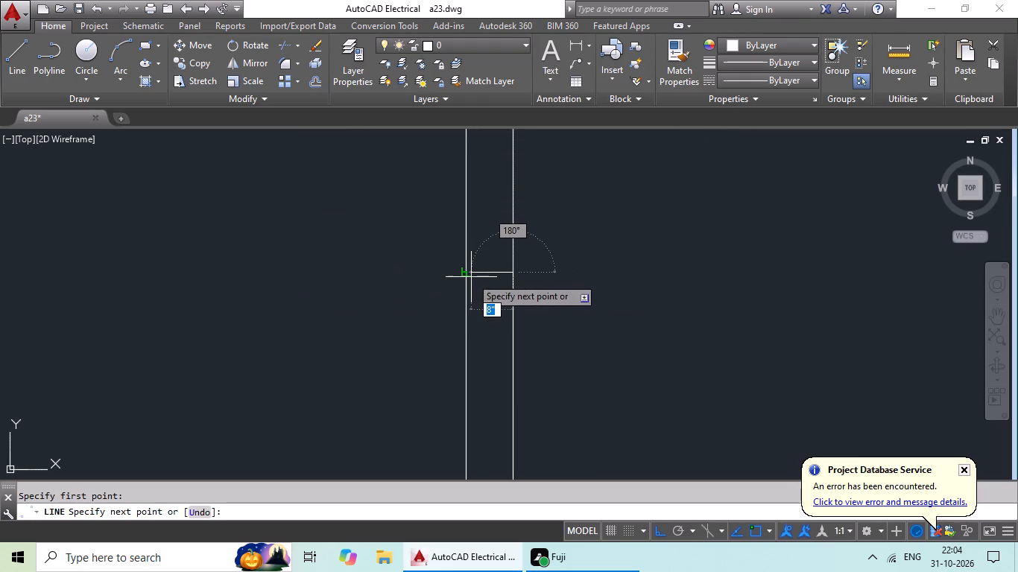
left_click(469, 272)
key("Escape")
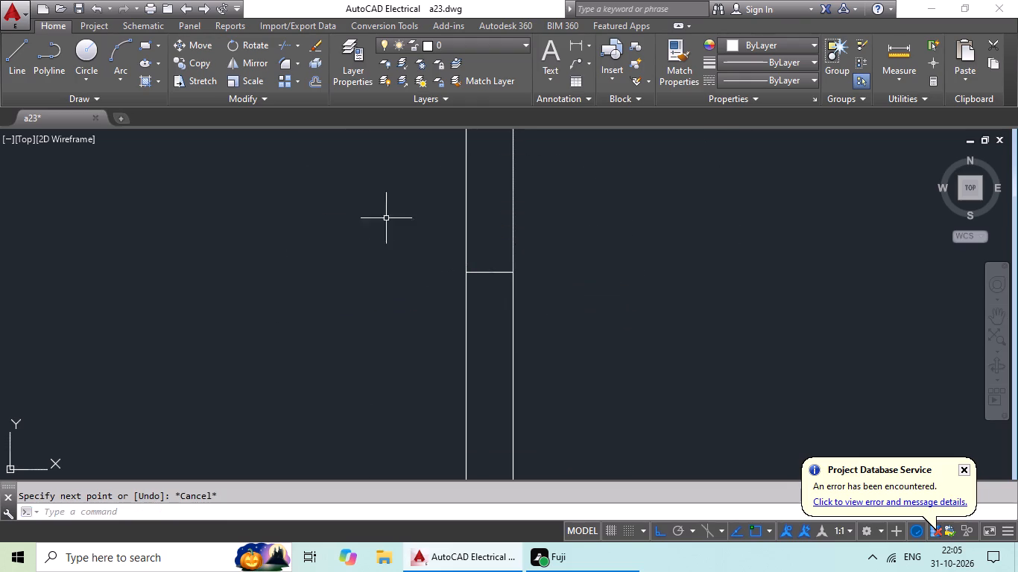
Draw a short line across the bottom wall of the left projecting small room from its inner bottom-edge midpoint.
left_click(25, 74)
scroll(468, 246, "down", 1)
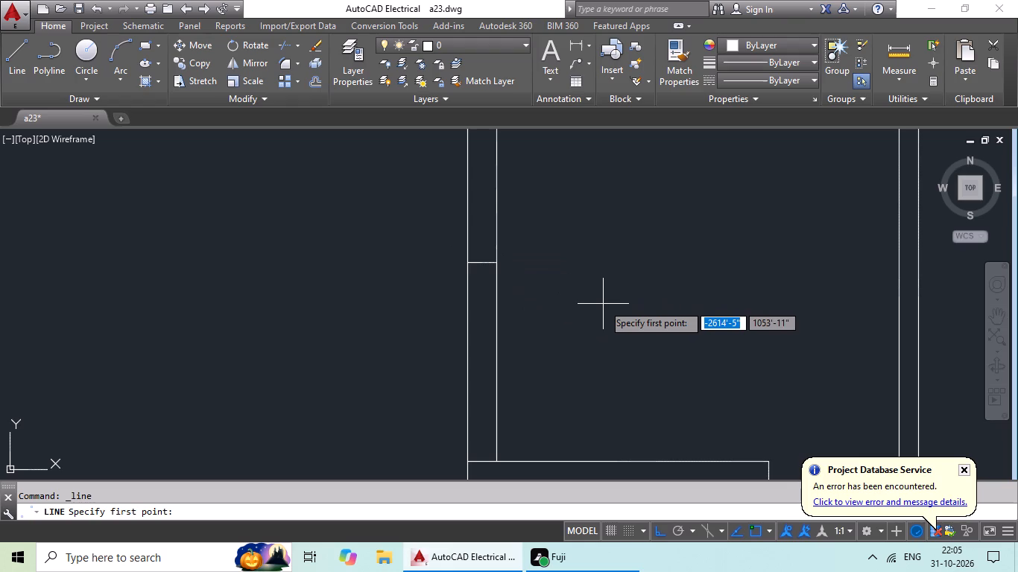
middle_click_drag(601, 290, 516, 257)
middle_click_drag(579, 320, 588, 287)
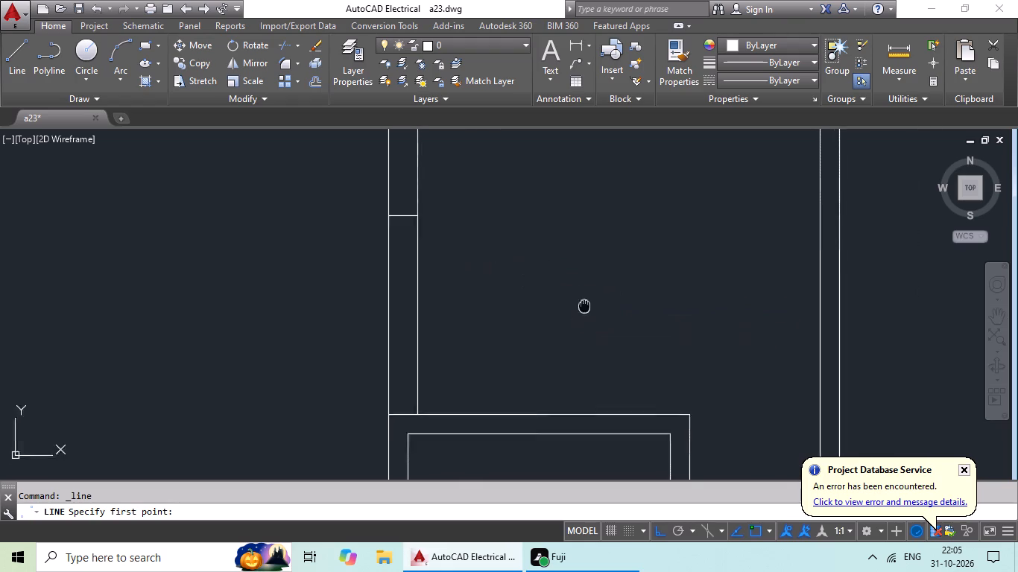
middle_click_drag(588, 287, 619, 136)
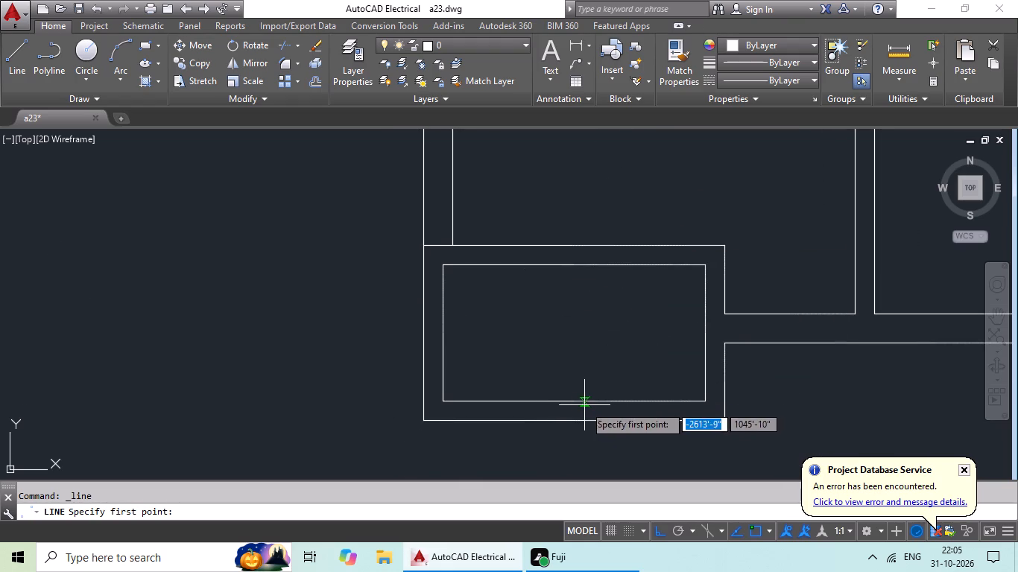
left_click(574, 402)
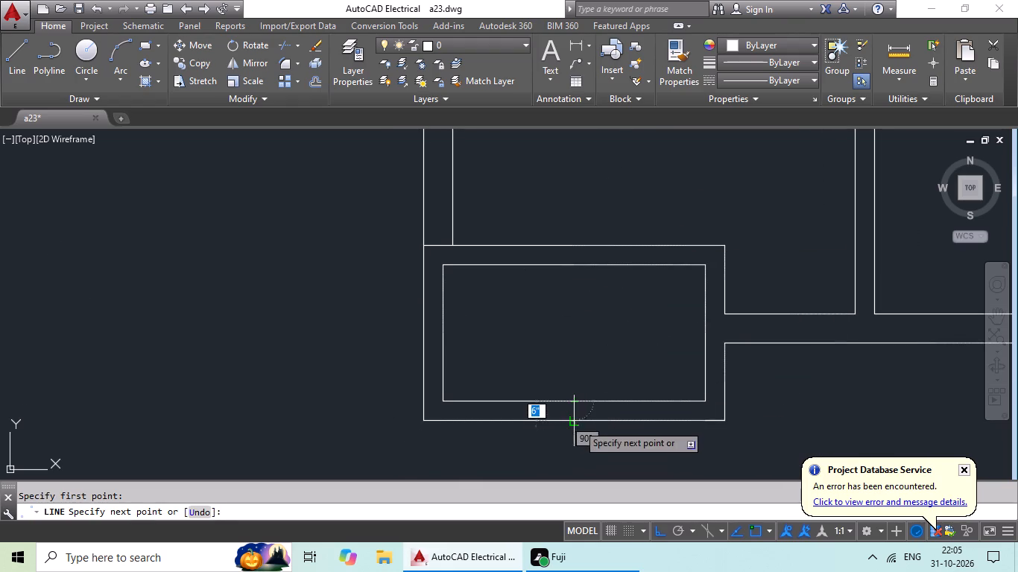
left_click(578, 419)
key("Escape")
Draw a short line across the bottom outer wall from the bottom-edge midpoint of the room between the two projecting small rooms.
scroll(815, 416, "down", 3)
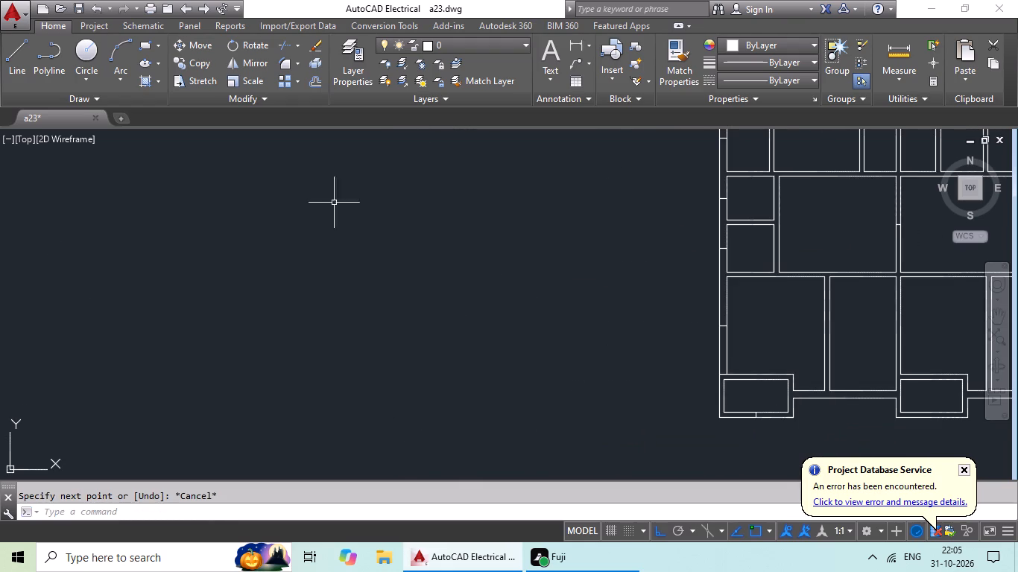
left_click_drag(21, 67, 28, 77)
scroll(493, 362, "down", 1)
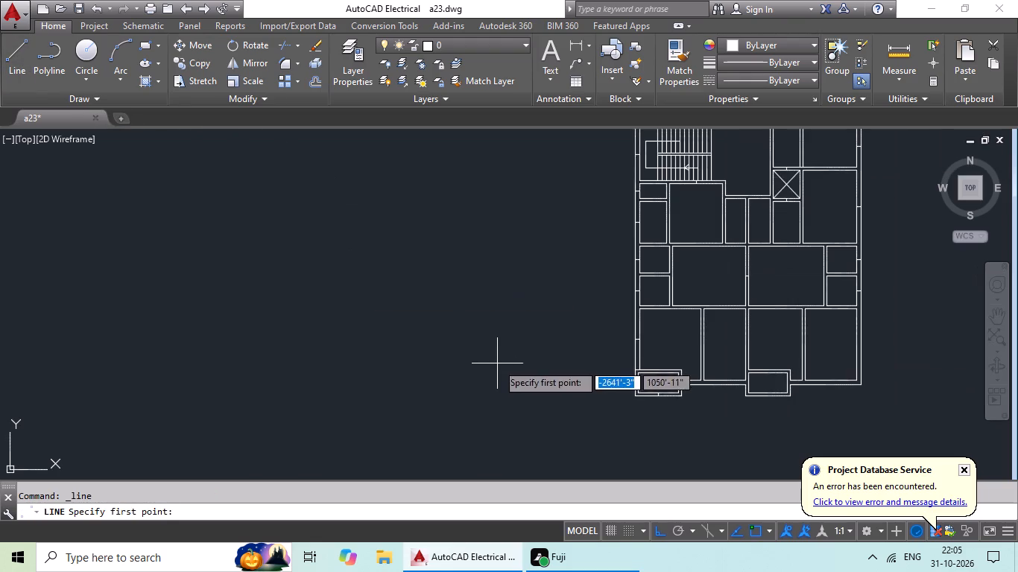
middle_click_drag(497, 363, 399, 363)
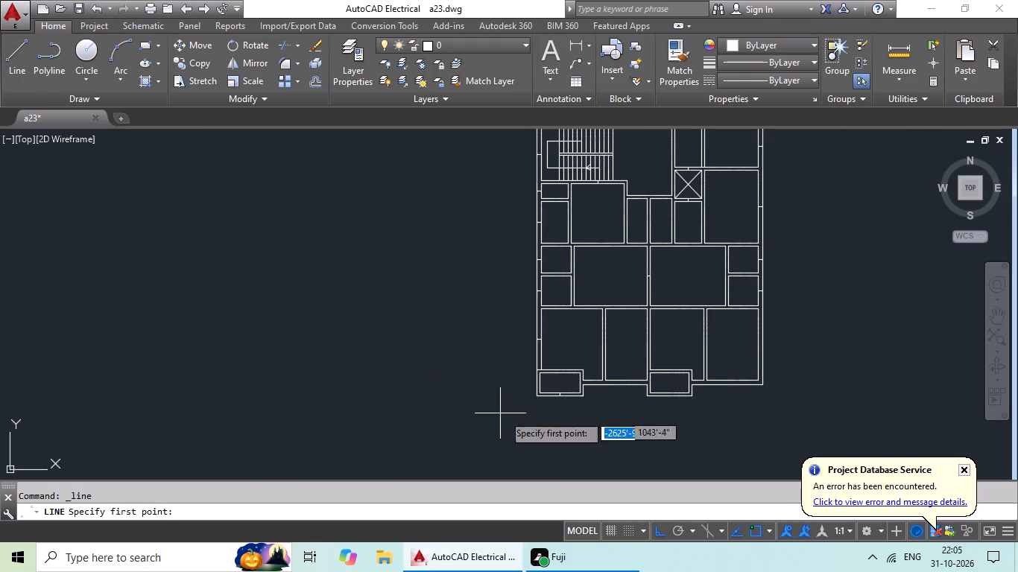
scroll(645, 393, "up", 4)
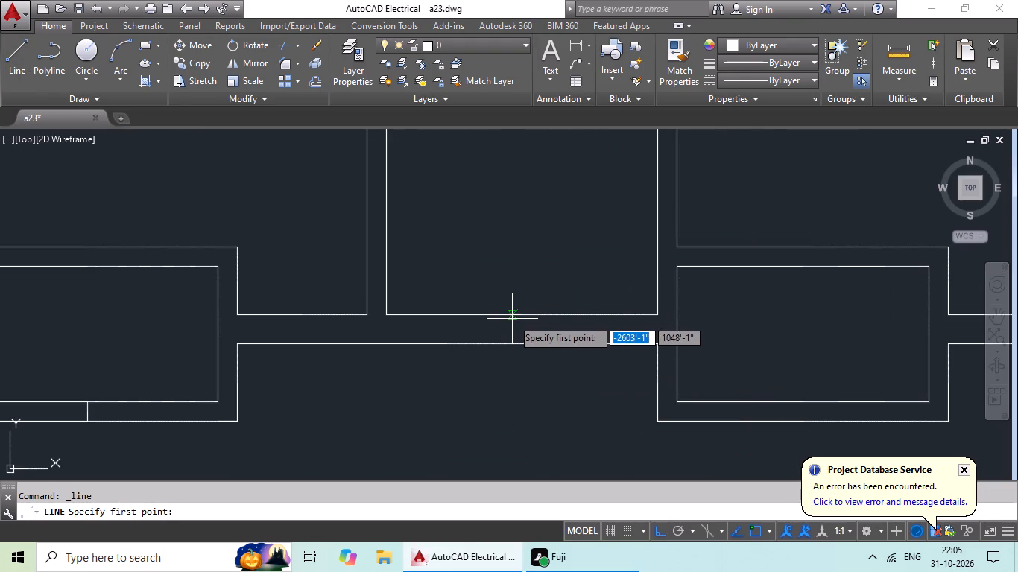
left_click_drag(521, 318, 522, 325)
left_click(524, 343)
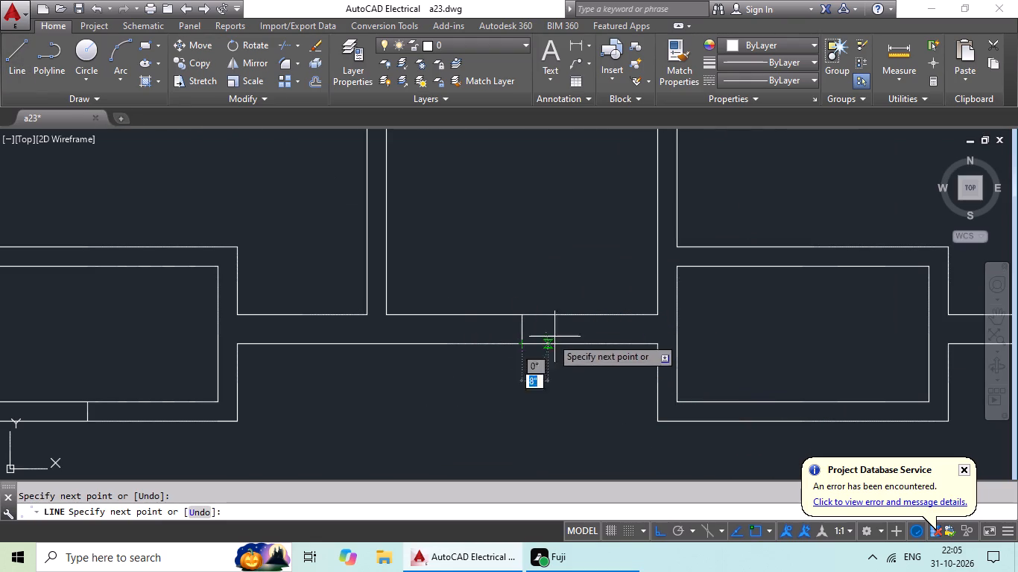
key("Escape")
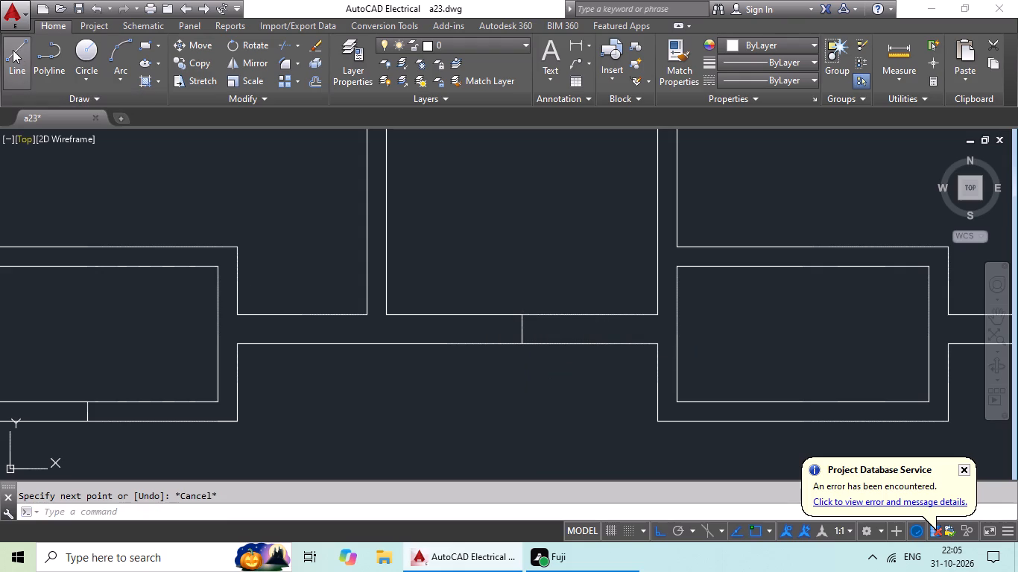
Draw a short line across the bottom wall of the right projecting small room from its inner bottom-edge midpoint.
left_click(13, 50)
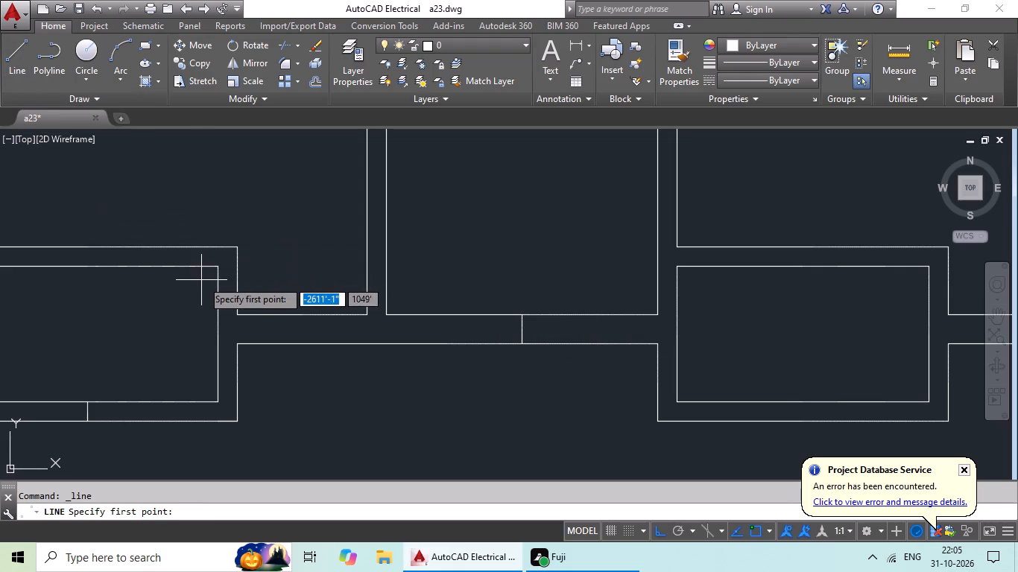
scroll(204, 280, "down", 1)
middle_click_drag(203, 279, 113, 261)
middle_click_drag(139, 283, 83, 238)
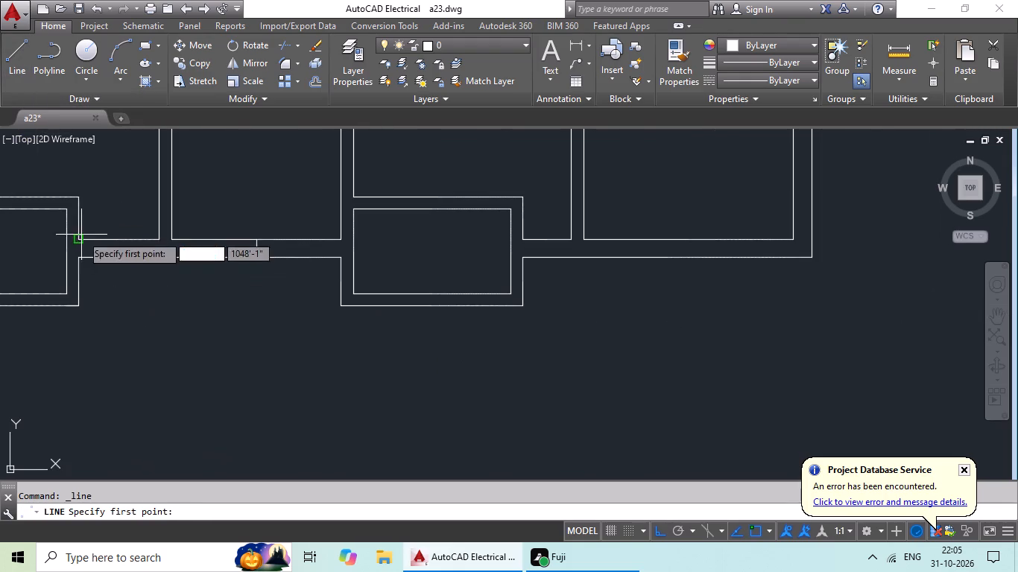
left_click(435, 296)
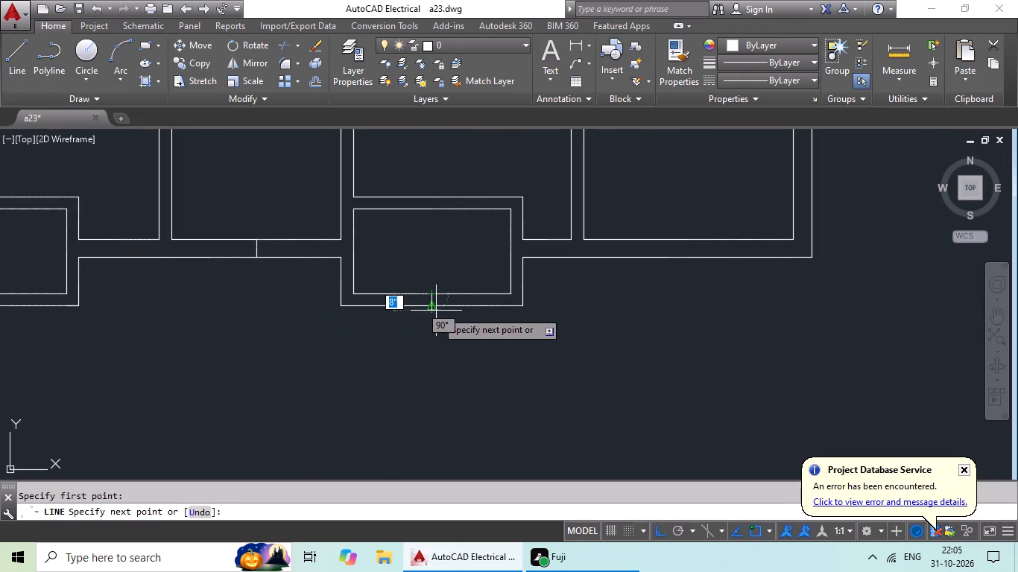
left_click(436, 311)
key("Escape")
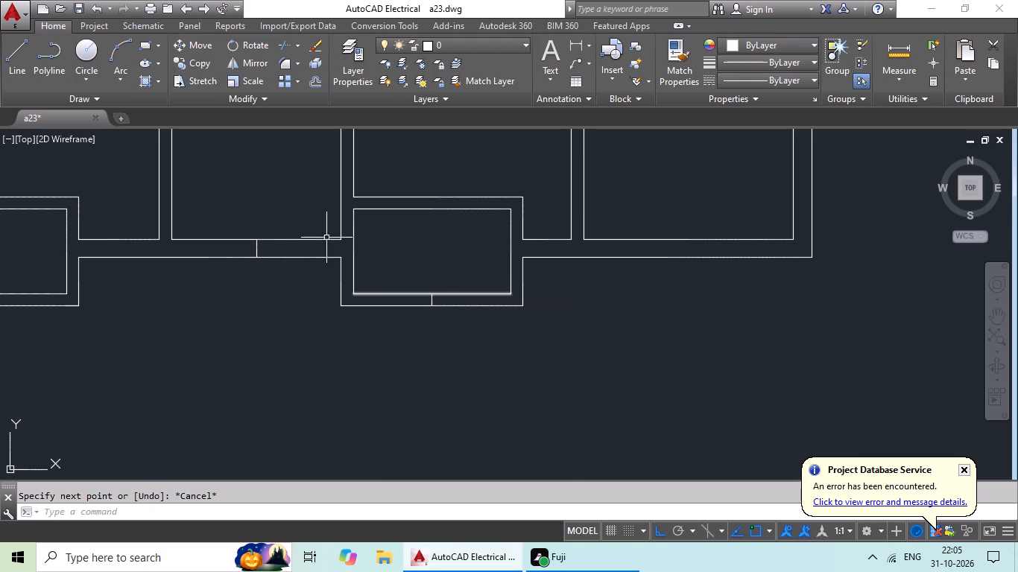
Draw a short line across the wall between the two rightmost bottom-row rooms, from the last room's left-edge midpoint.
left_click(25, 69)
scroll(373, 279, "down", 3)
middle_click_drag(376, 276, 355, 310)
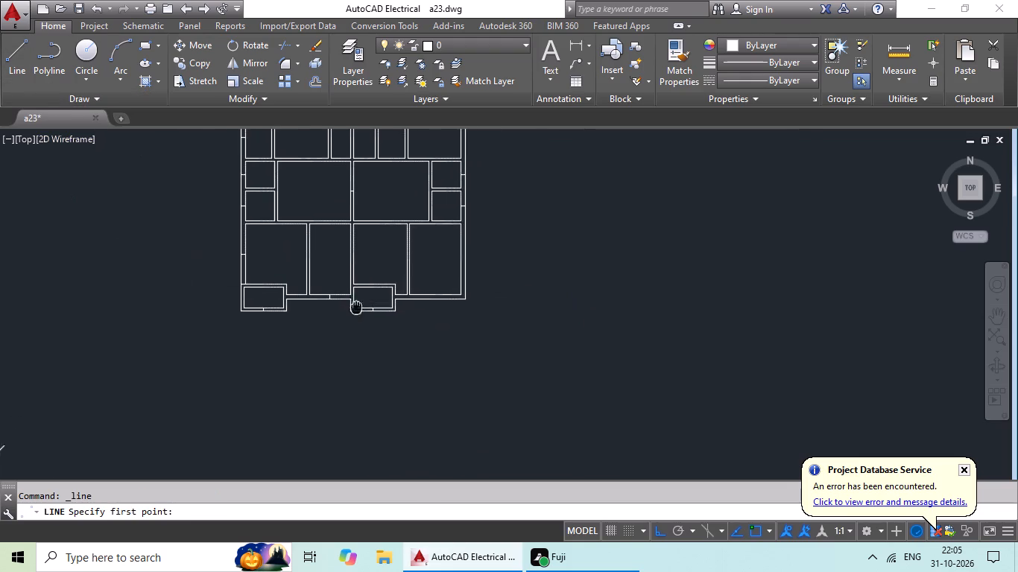
middle_click_drag(355, 310, 351, 314)
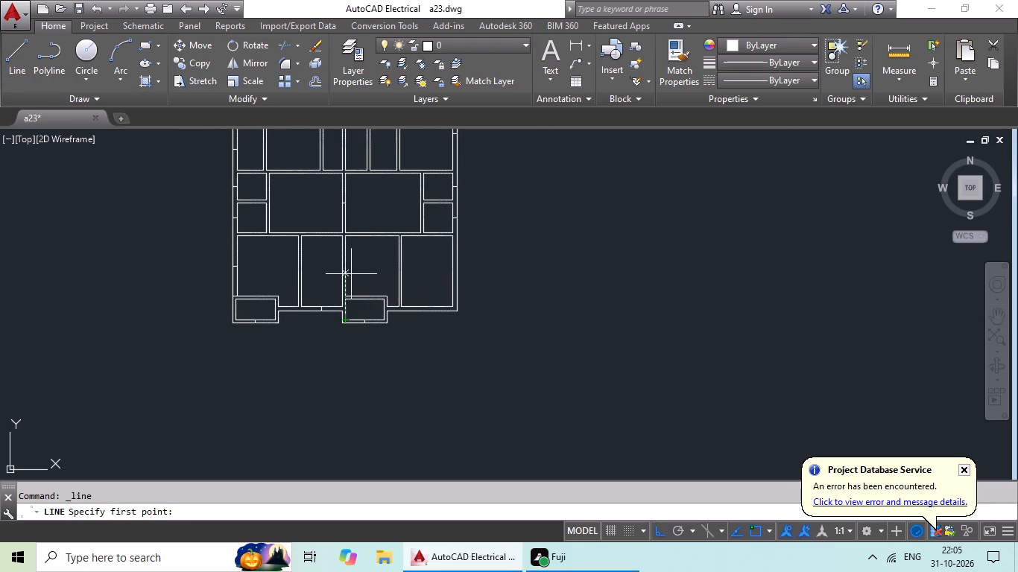
middle_click_drag(349, 273, 285, 270)
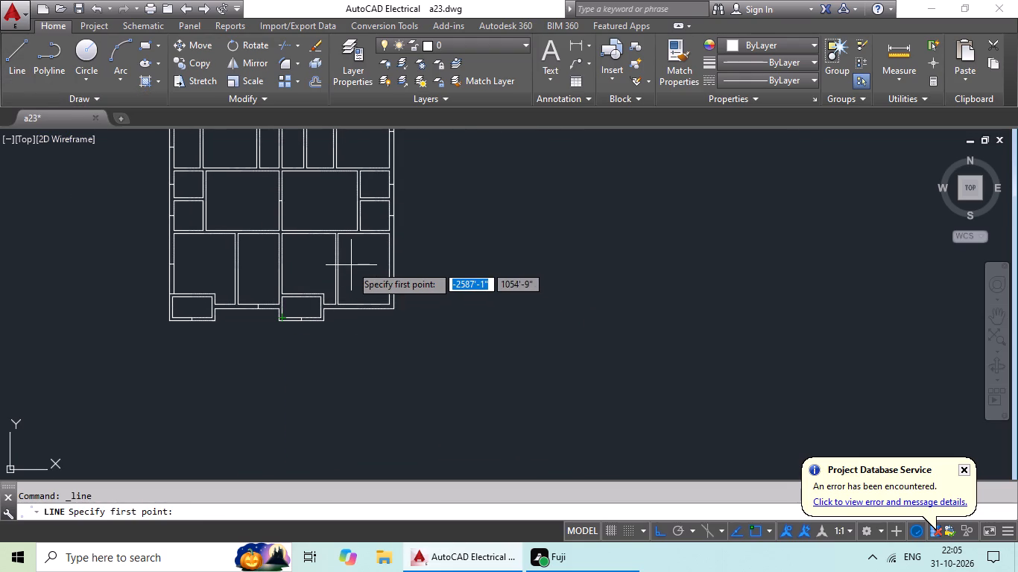
scroll(338, 270, "up", 3)
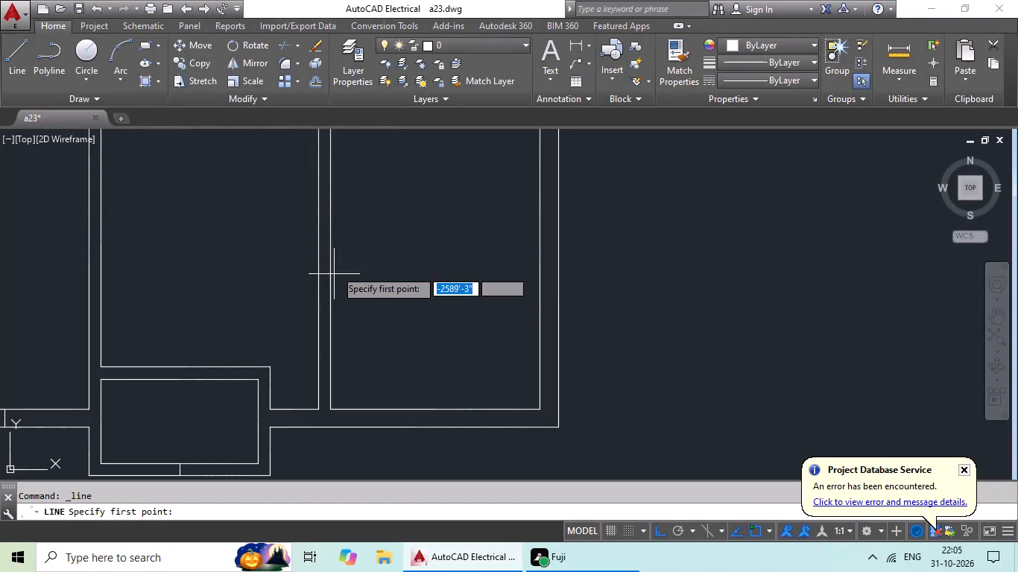
scroll(352, 234, "down", 1)
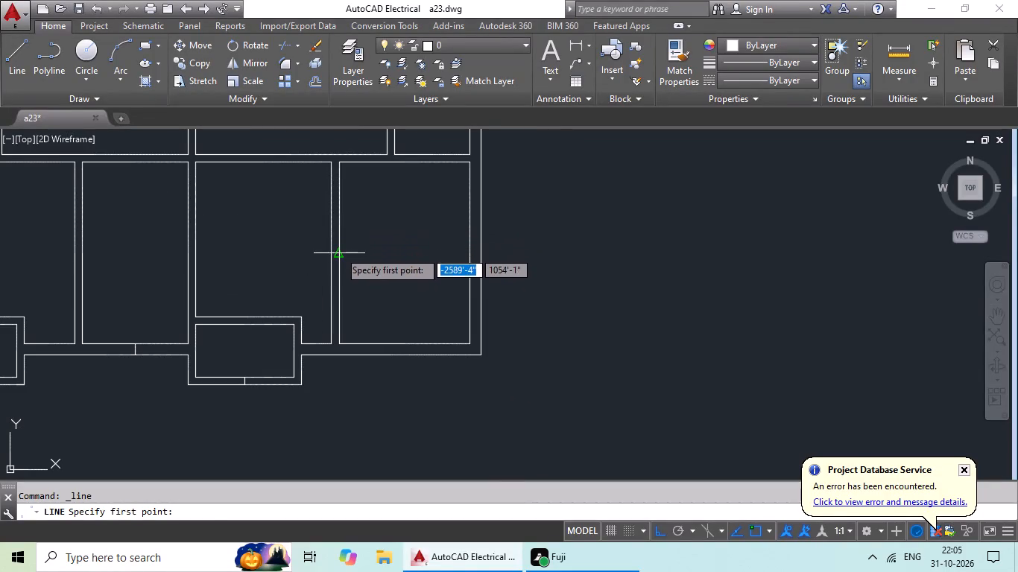
left_click(340, 252)
left_click(331, 254)
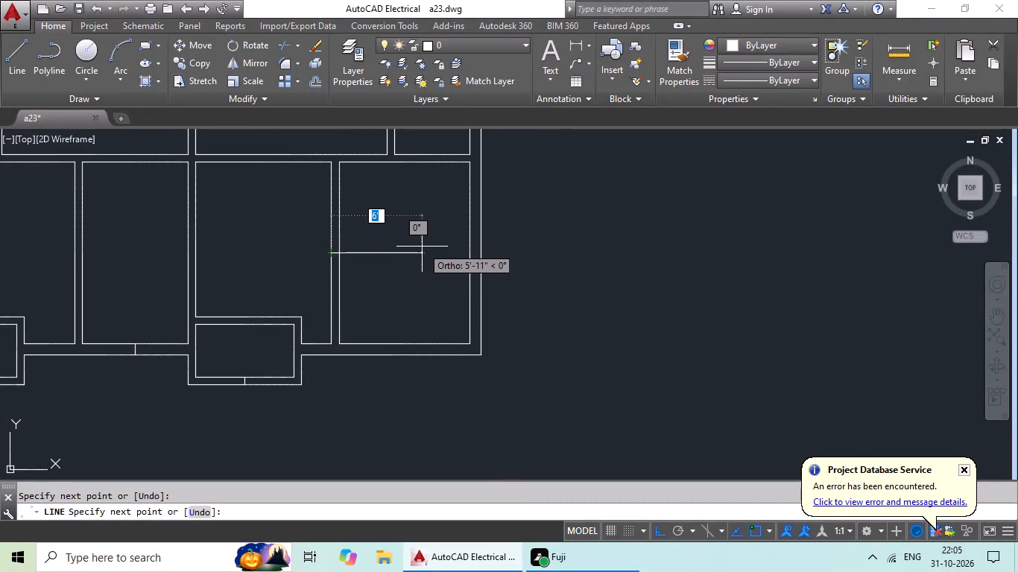
key("Escape")
key("Escape")
Draw a short line across the bottom outer wall from the bottom-edge midpoint of the rightmost bottom-row room.
left_click_drag(11, 68, 25, 83)
scroll(408, 365, "up", 3)
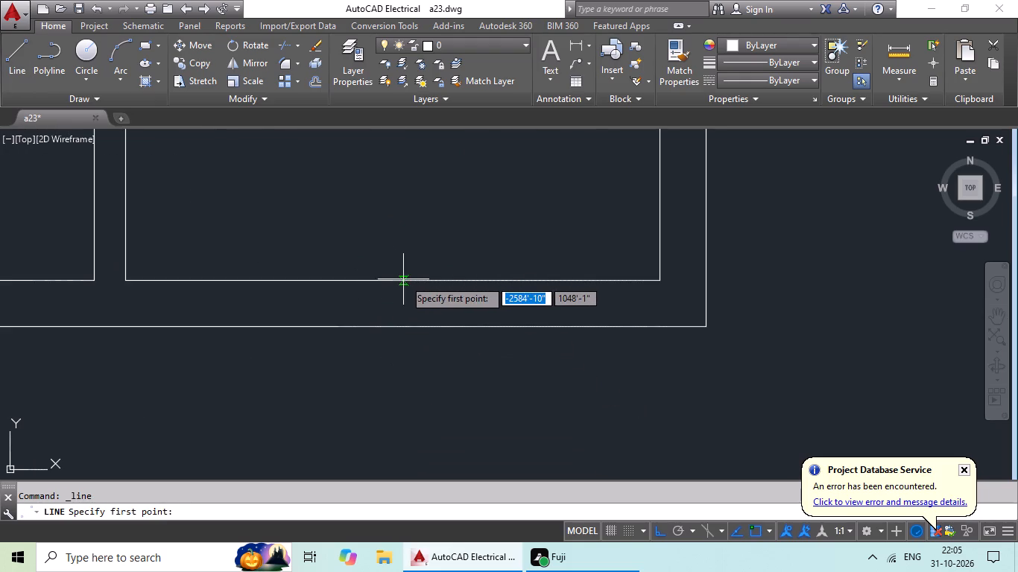
left_click(393, 280)
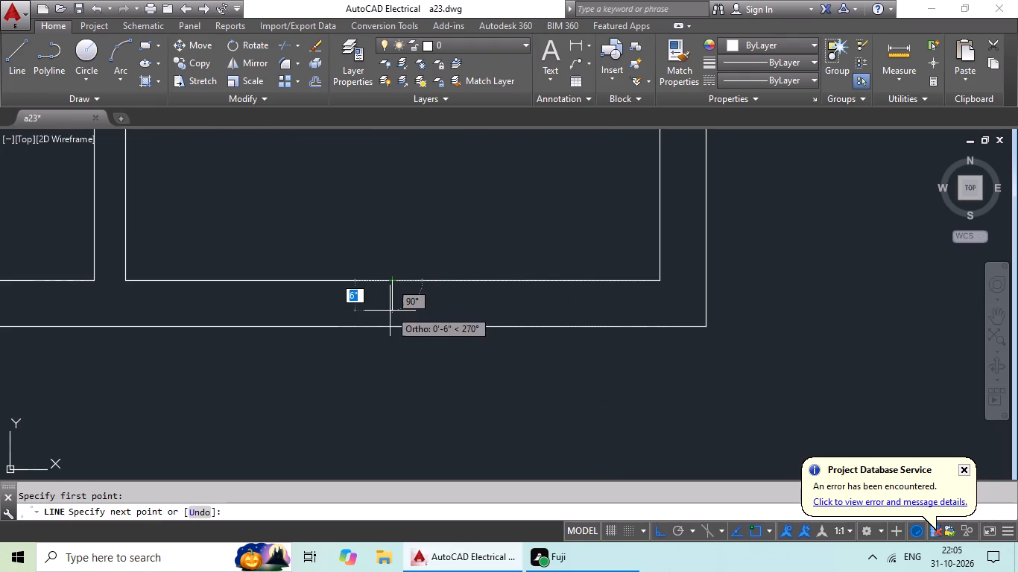
left_click(392, 325)
key("Escape")
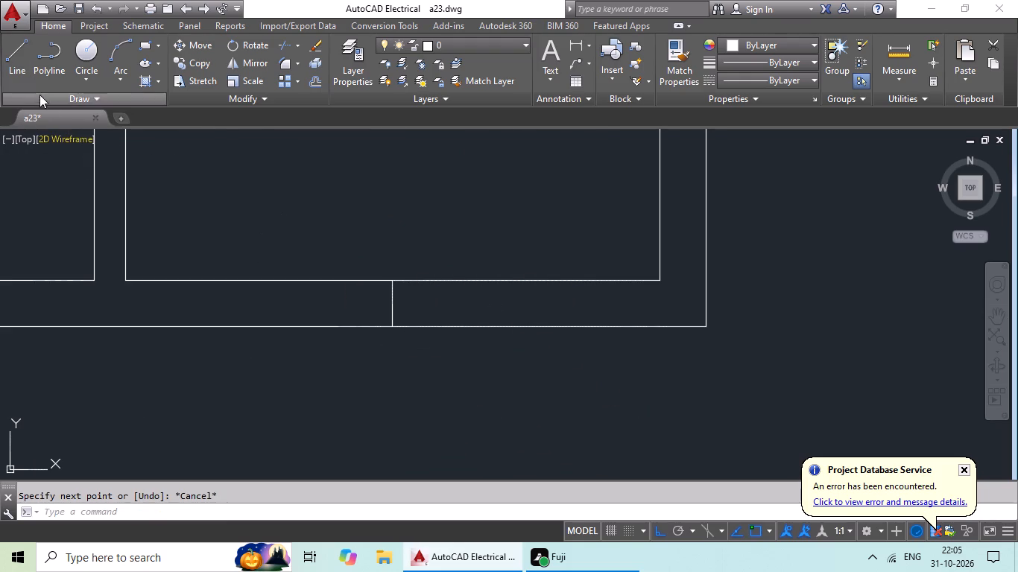
Draw a short line across the right outer wall from the right-edge midpoint of the rightmost bottom-row room.
left_click_drag(13, 59, 25, 84)
scroll(333, 295, "down", 2)
middle_click_drag(337, 296, 323, 426)
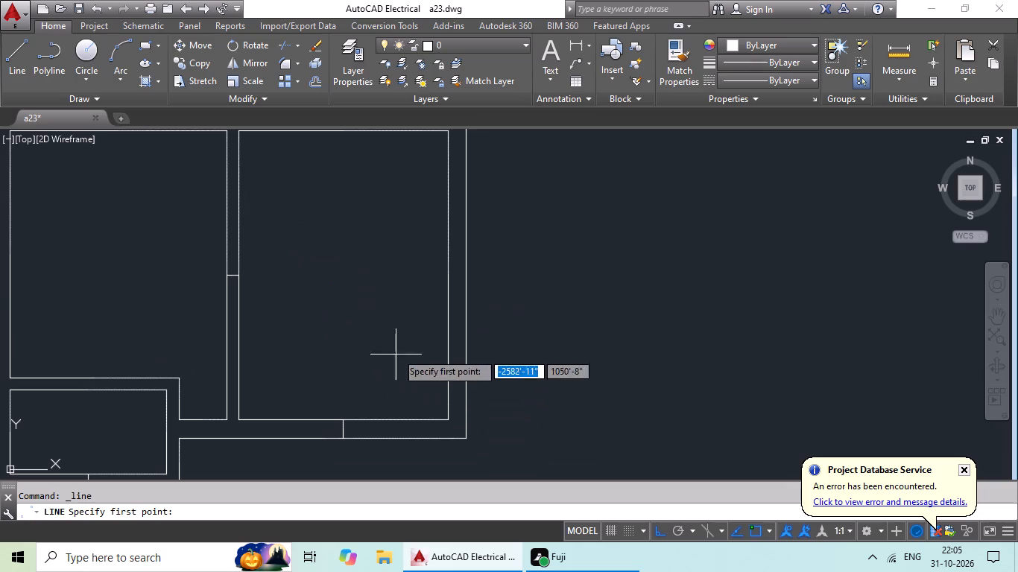
left_click(449, 277)
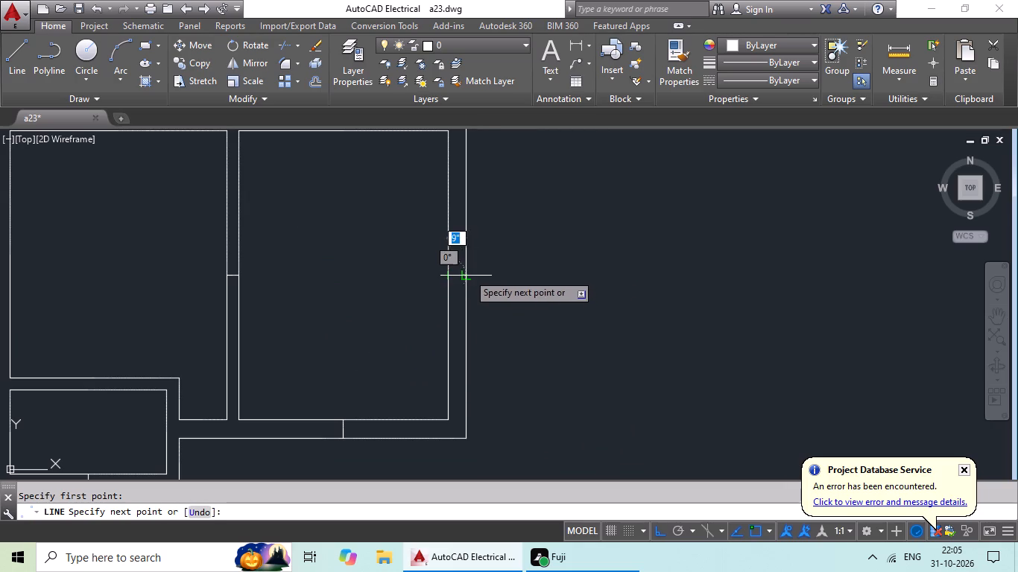
left_click(468, 278)
key("Escape")
Draw a 3' horizontal line in the empty space to the right of the floor plan.
scroll(626, 304, "down", 3)
middle_click_drag(627, 304, 587, 387)
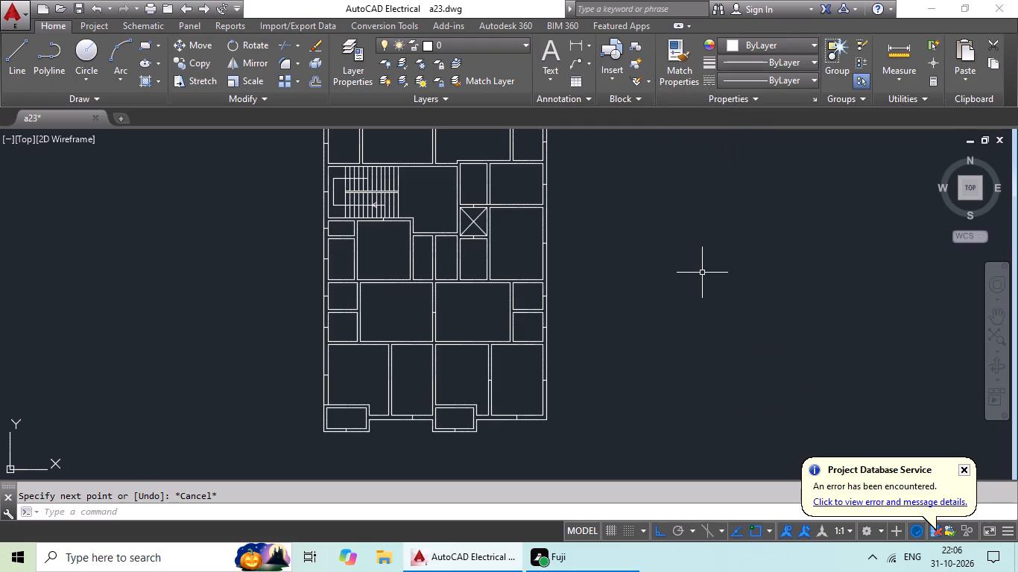
middle_click_drag(712, 223, 382, 237)
scroll(388, 226, "down", 2)
middle_click_drag(390, 224, 358, 285)
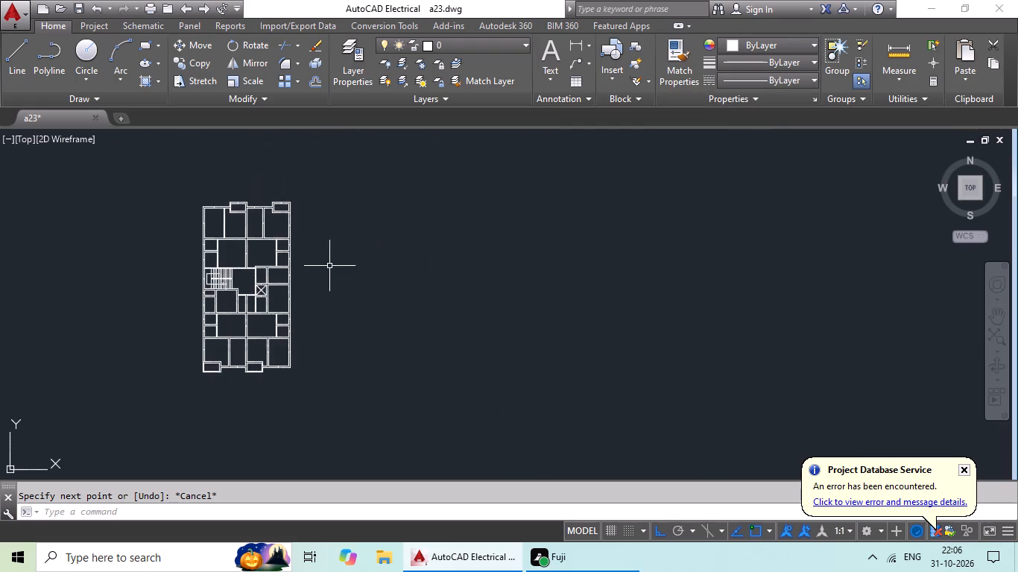
scroll(327, 264, "up", 1)
left_click(15, 54)
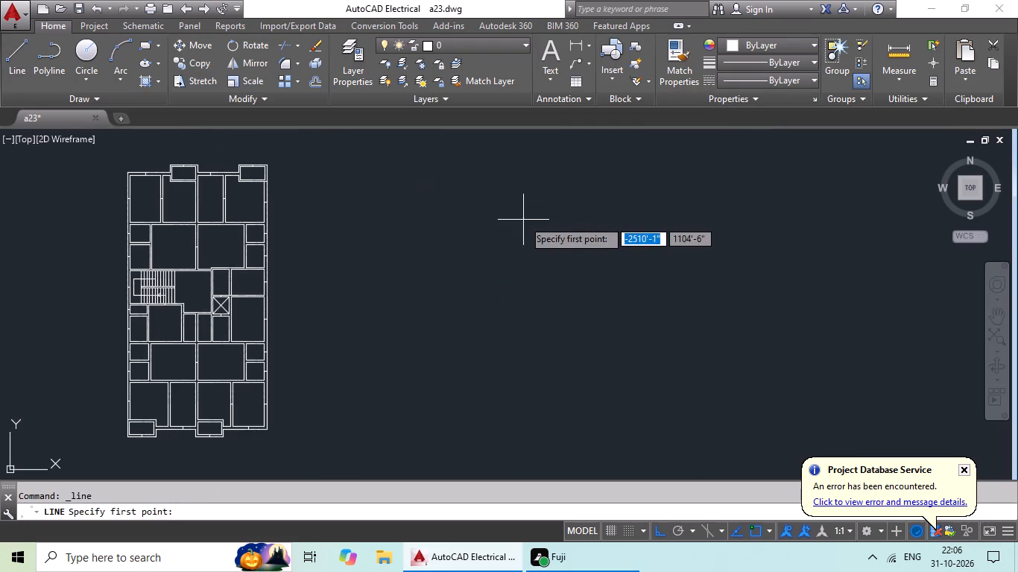
left_click(452, 203)
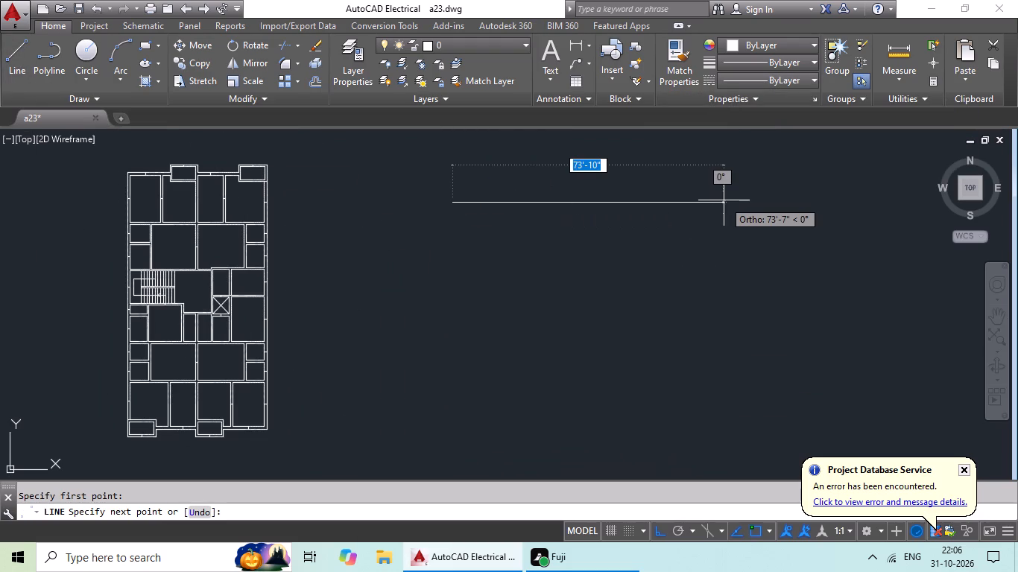
type("3'")
key("Return")
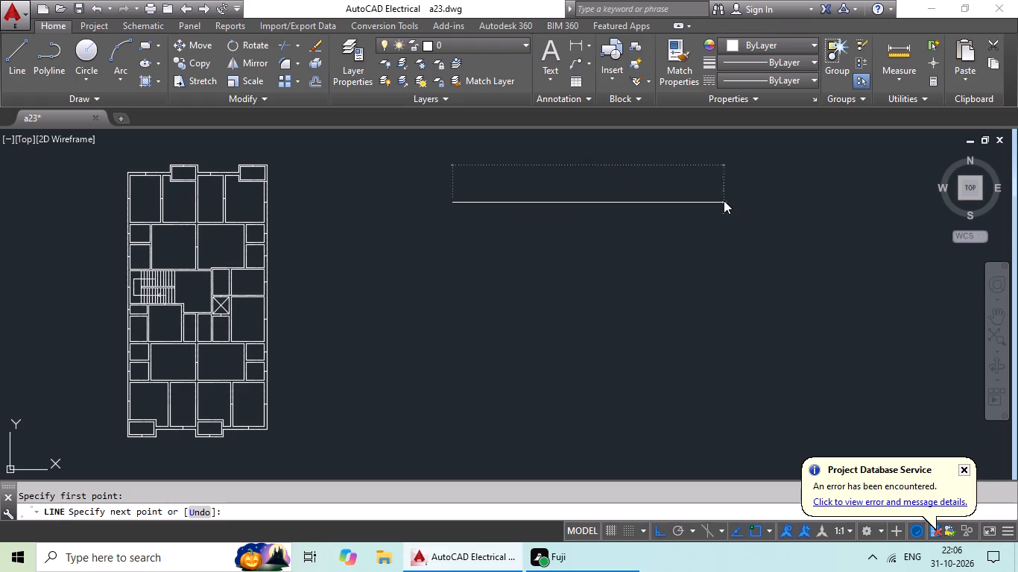
key("Escape")
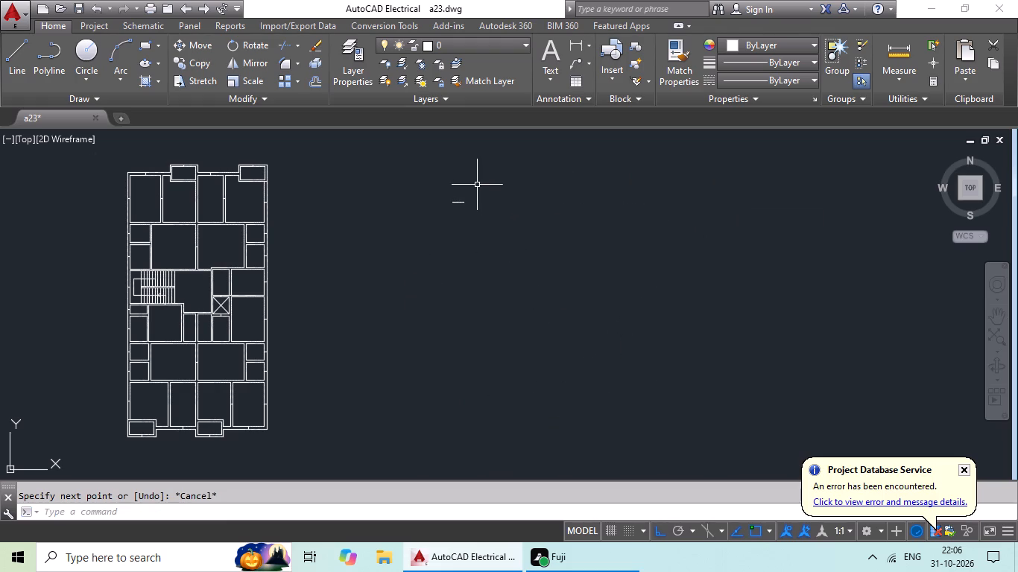
Draw a separate 9" vertical line just beyond the right end of the 3' line.
scroll(476, 185, "up", 5)
middle_click_drag(446, 273, 566, 223)
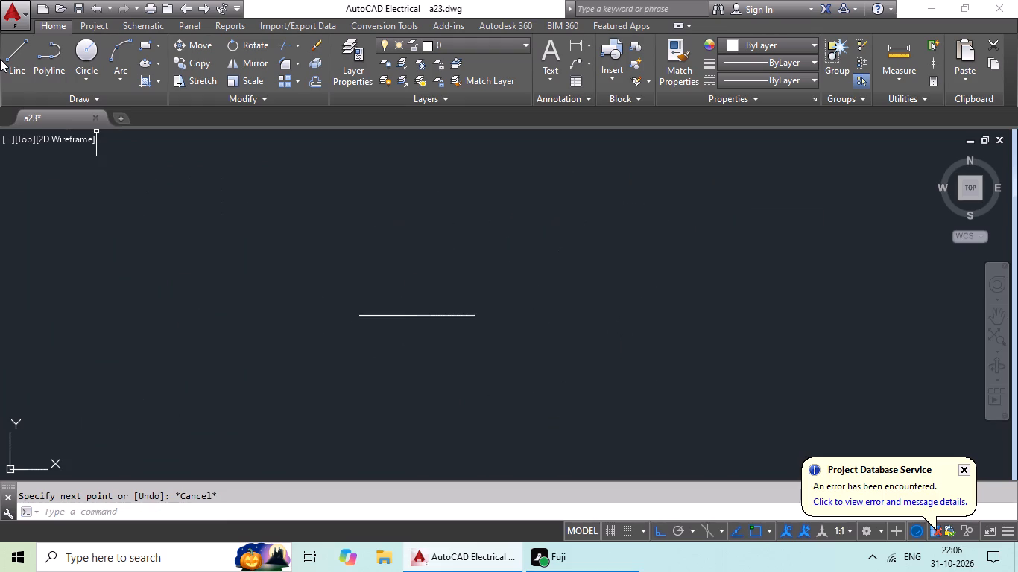
left_click(0, 59)
left_click(15, 60)
left_click_drag(505, 264, 505, 287)
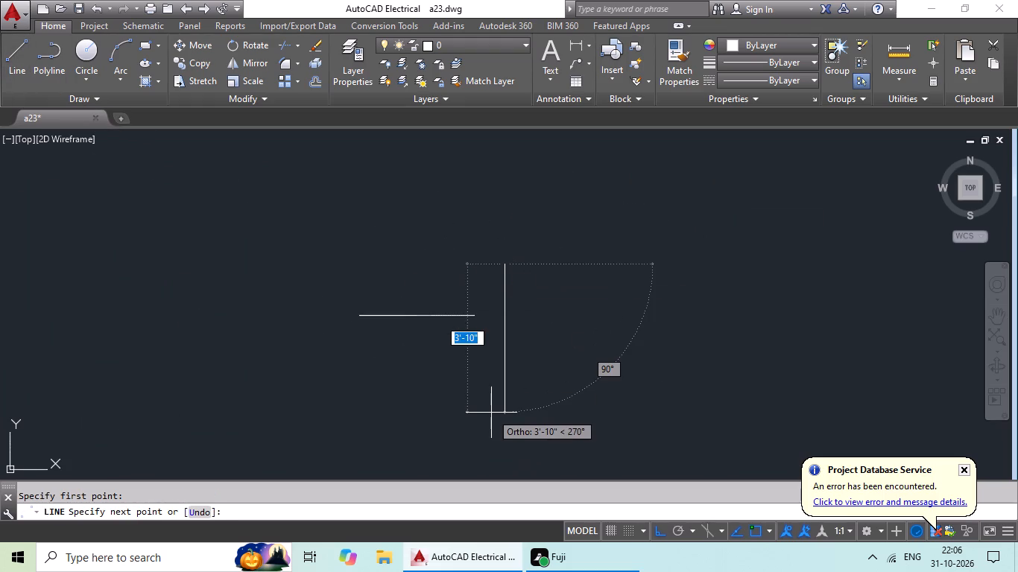
key("9")
key("shift+quotedbl")
key("Return")
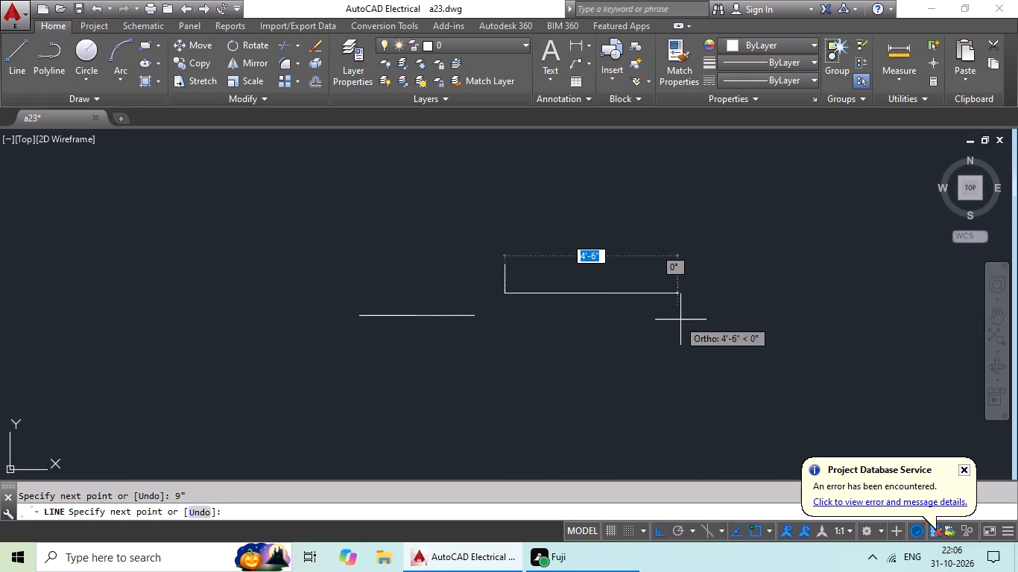
key("Escape")
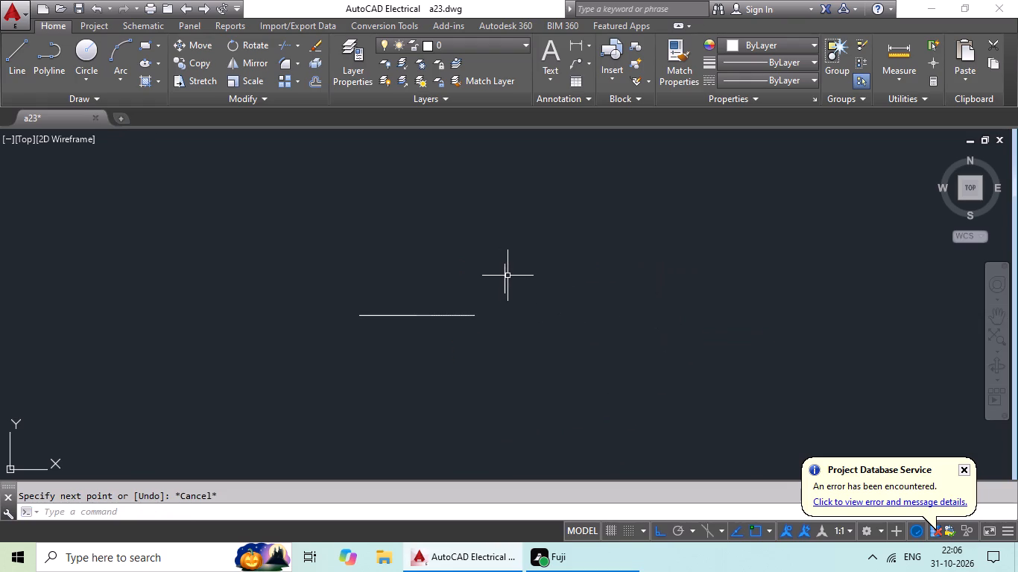
Copy the 9" vertical line from its midpoint onto the right endpoint of the 3' line.
left_click(505, 276)
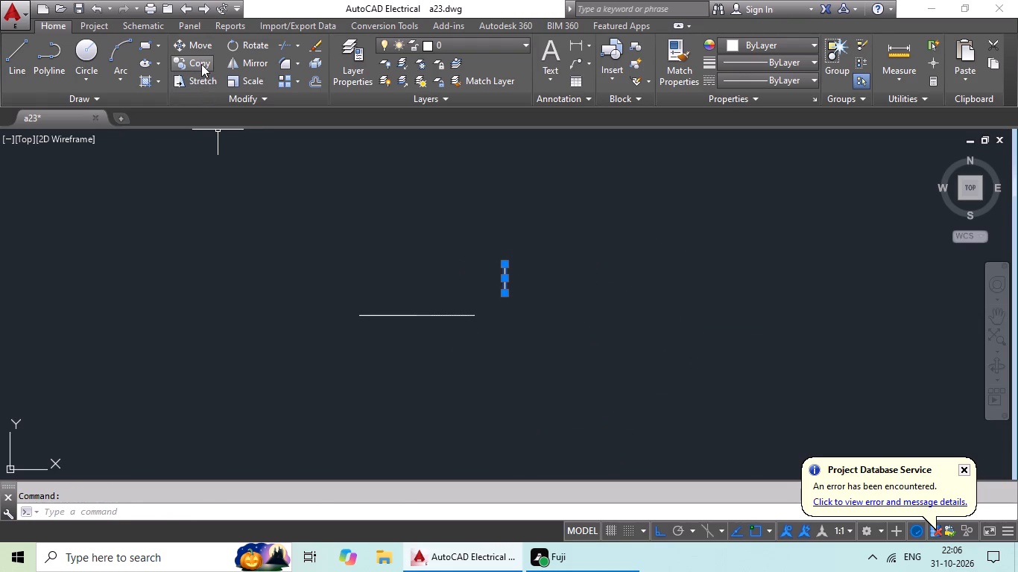
left_click(201, 64)
scroll(536, 273, "up", 3)
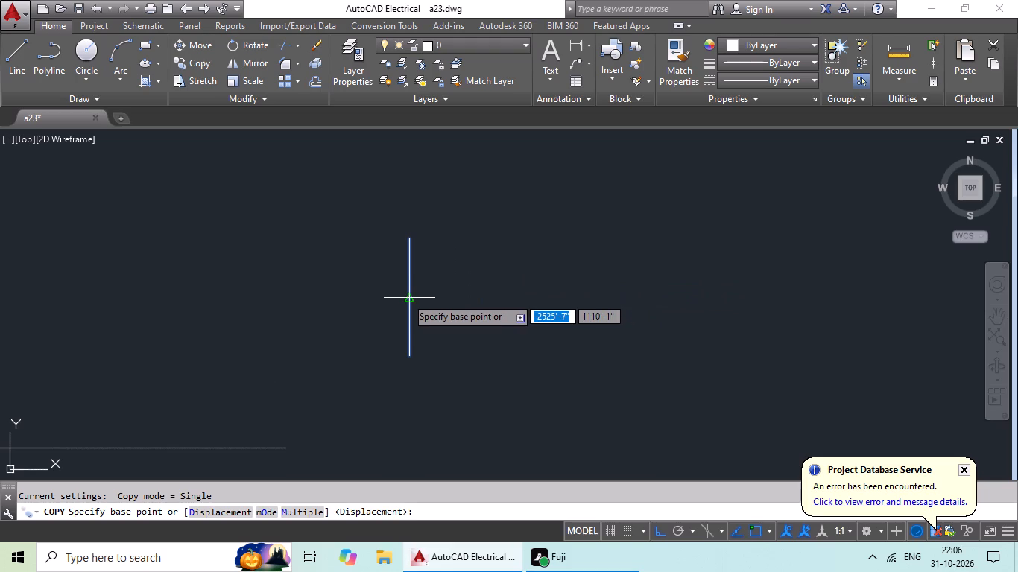
left_click(405, 296)
middle_click_drag(361, 354, 426, 199)
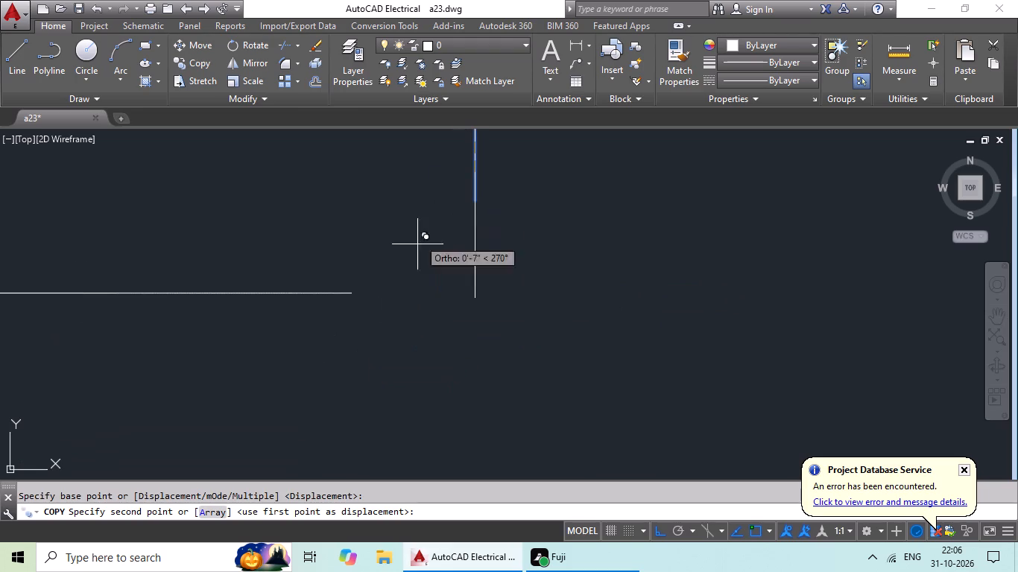
scroll(352, 293, "up", 2)
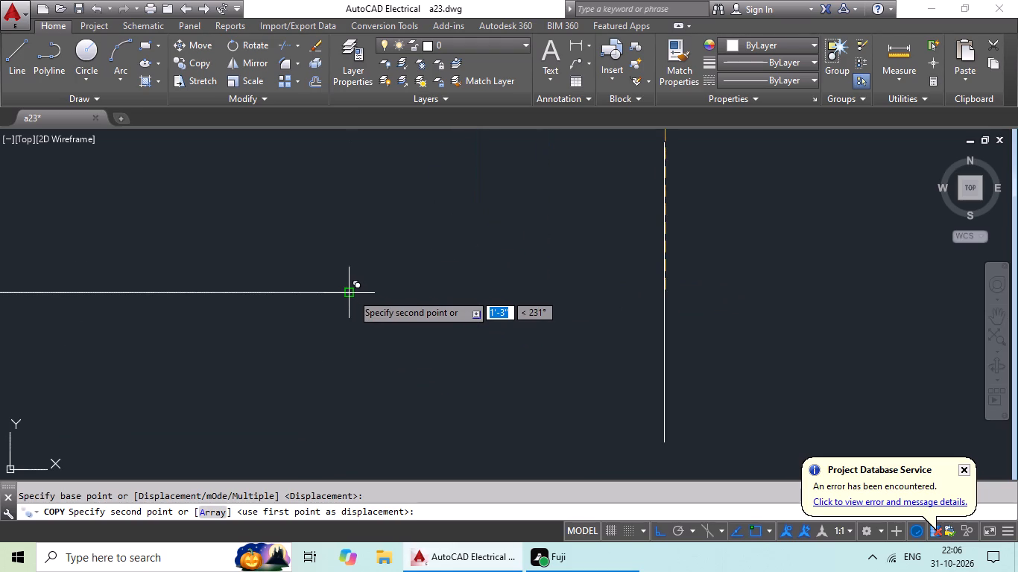
left_click(352, 293)
Delete the original detached 9" vertical line.
scroll(526, 257, "down", 2)
left_click_drag(635, 153, 536, 191)
left_click(536, 191)
key("Delete")
Offset the vertical end line 3' to the left, onto the horizontal line's other end.
scroll(596, 194, "down", 3)
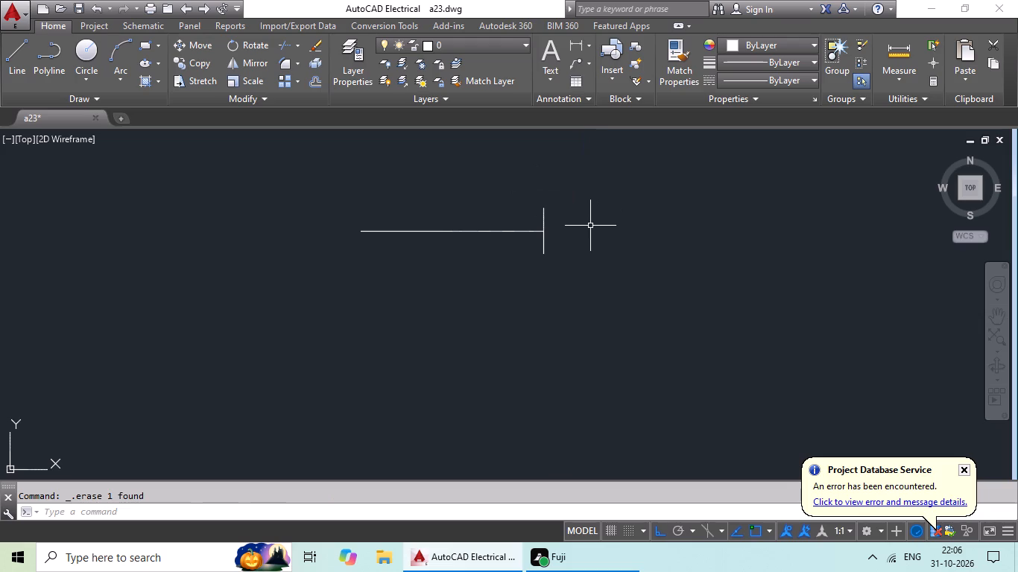
key("Escape")
key("Escape")
key("o")
key("Return")
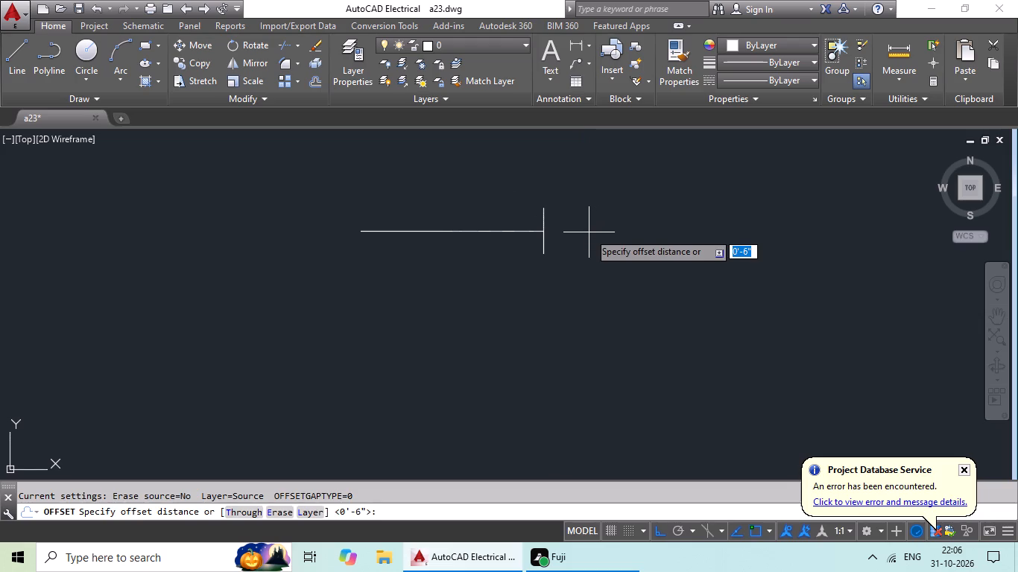
type("3'")
key("Return")
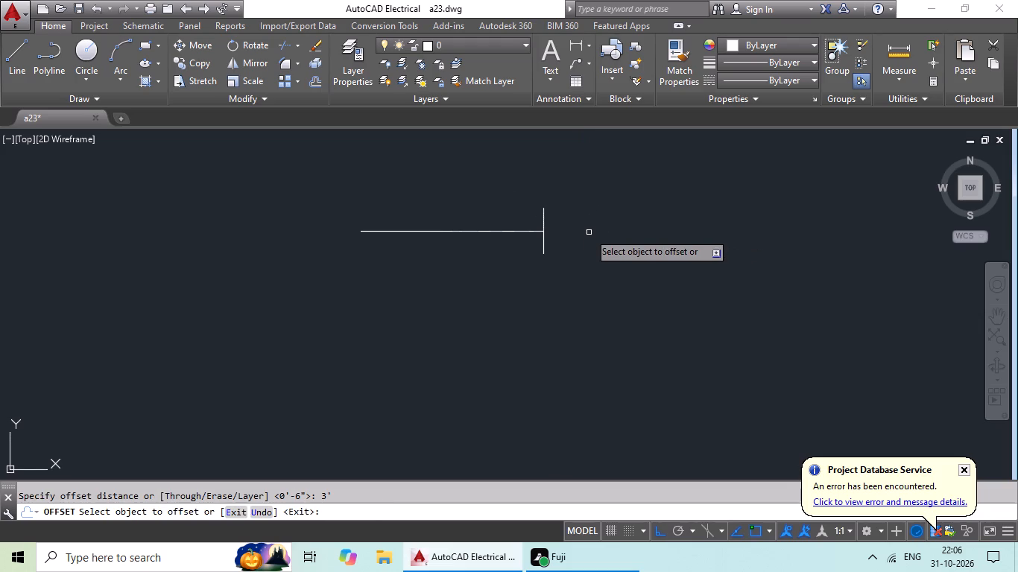
left_click_drag(545, 220, 519, 223)
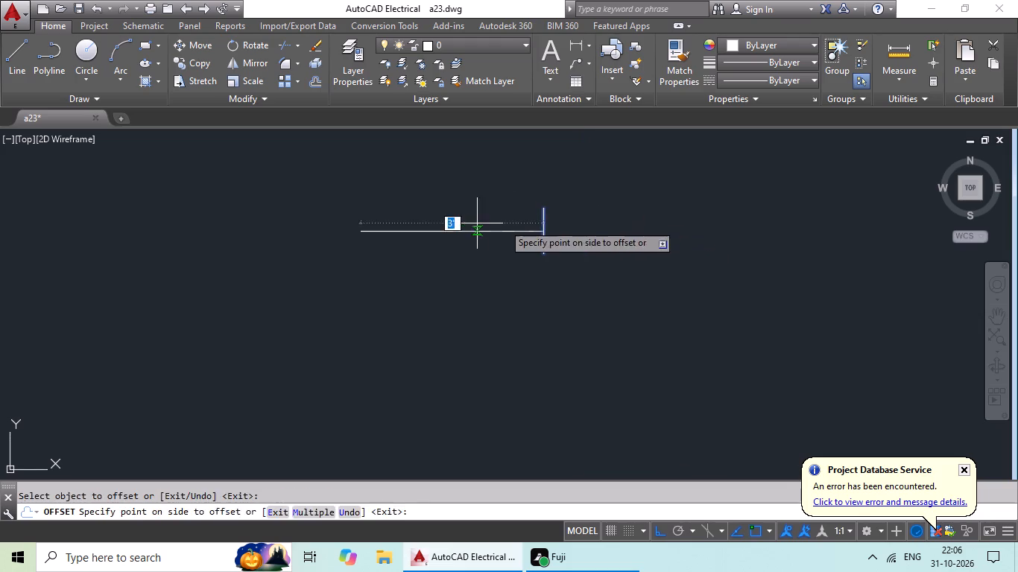
left_click(464, 223)
key("Escape")
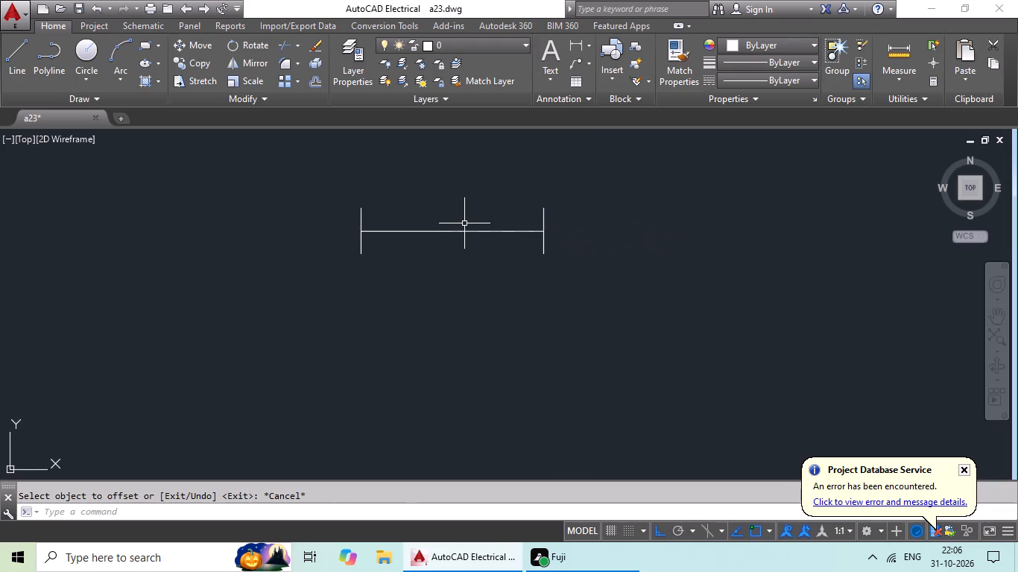
Offset both vertical end lines 1" outward, away from the horizontal line.
key("o")
key("Return")
type("1\"")
key("Return")
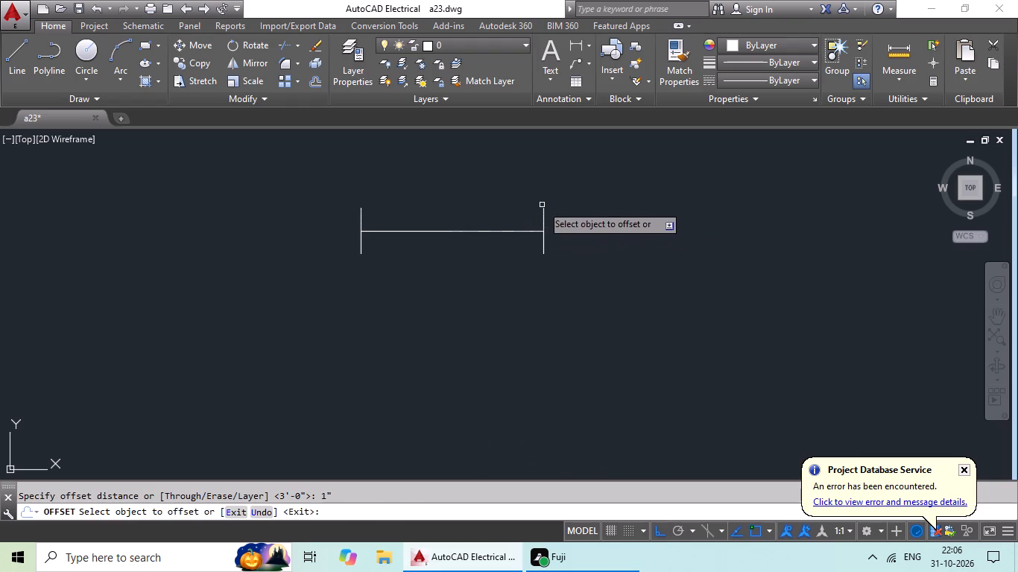
left_click_drag(545, 211, 558, 211)
left_click_drag(604, 210, 572, 218)
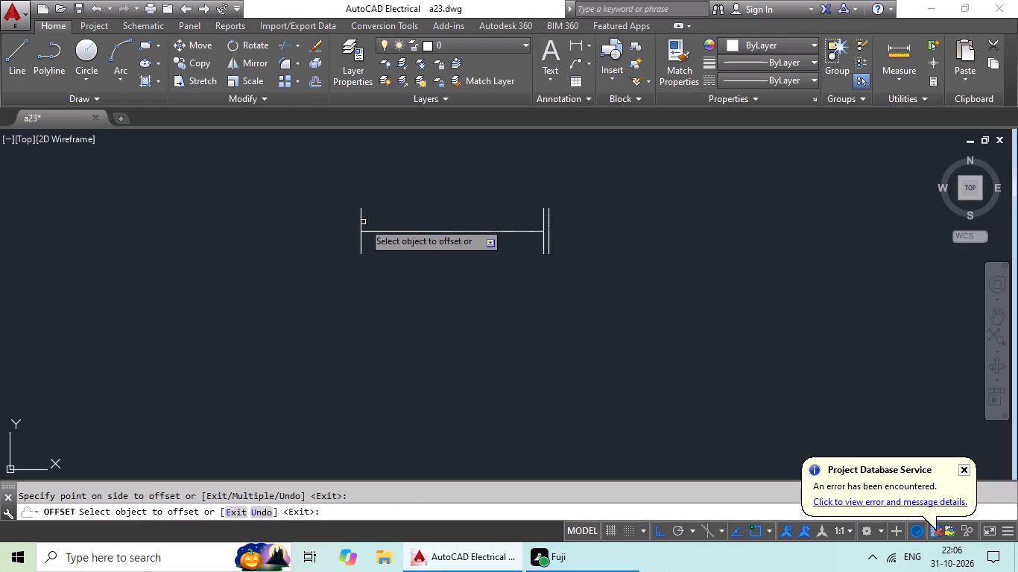
left_click_drag(361, 219, 252, 219)
left_click(233, 219)
key("Escape")
key("Escape")
Offset the 3' horizontal line by 1/2" both above and below.
key("o")
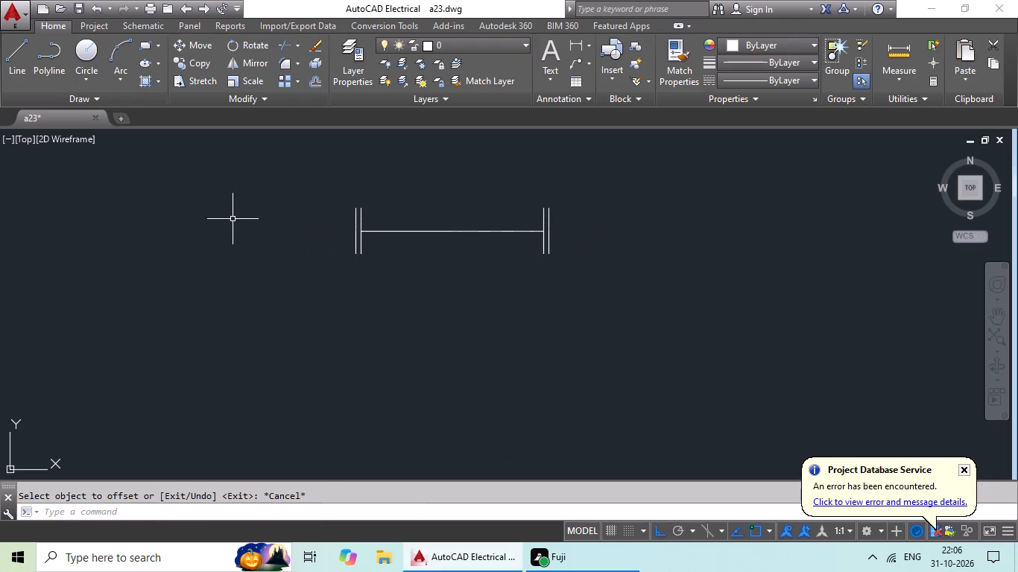
key("Return")
type("1/2")
key("shift+quotedbl")
key("Return")
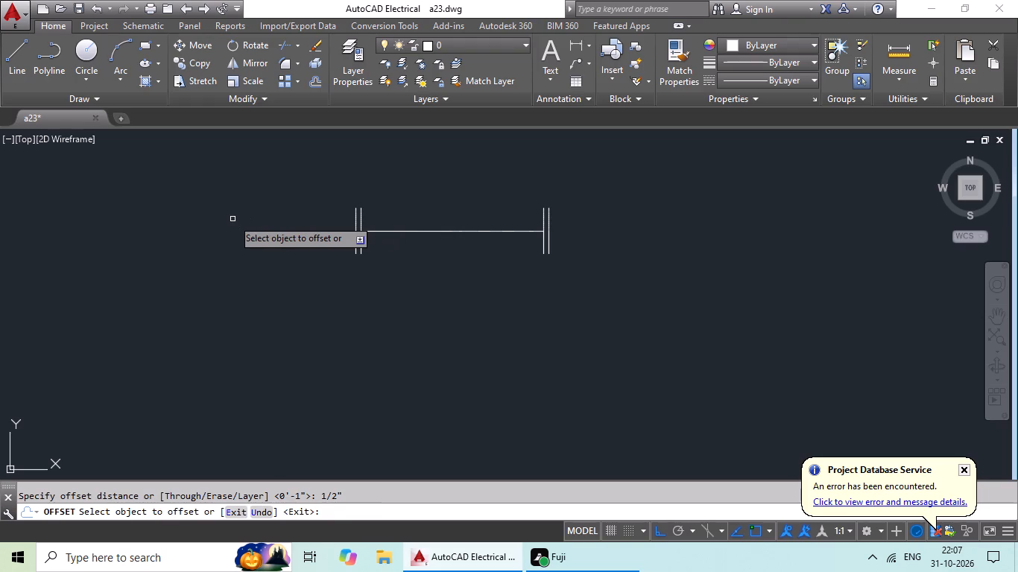
left_click(463, 231)
left_click(470, 210)
scroll(467, 230, "up", 2)
left_click(467, 230)
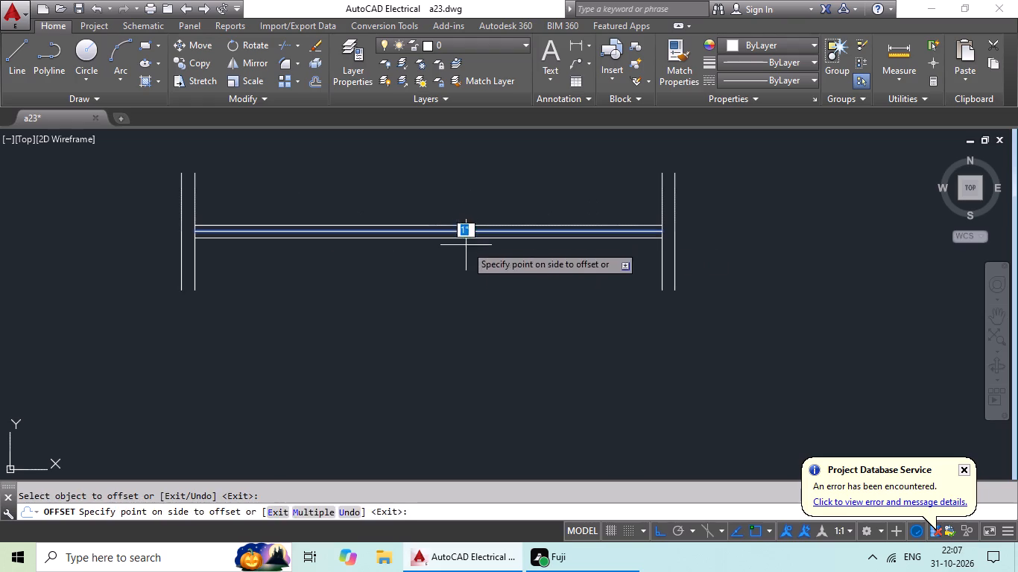
left_click(464, 258)
key("Escape")
key("Escape")
Copy the whole seven-line window symbol to the clipboard and paste a duplicate directly below the original.
scroll(433, 214, "down", 2)
left_click_drag(428, 193, 237, 225)
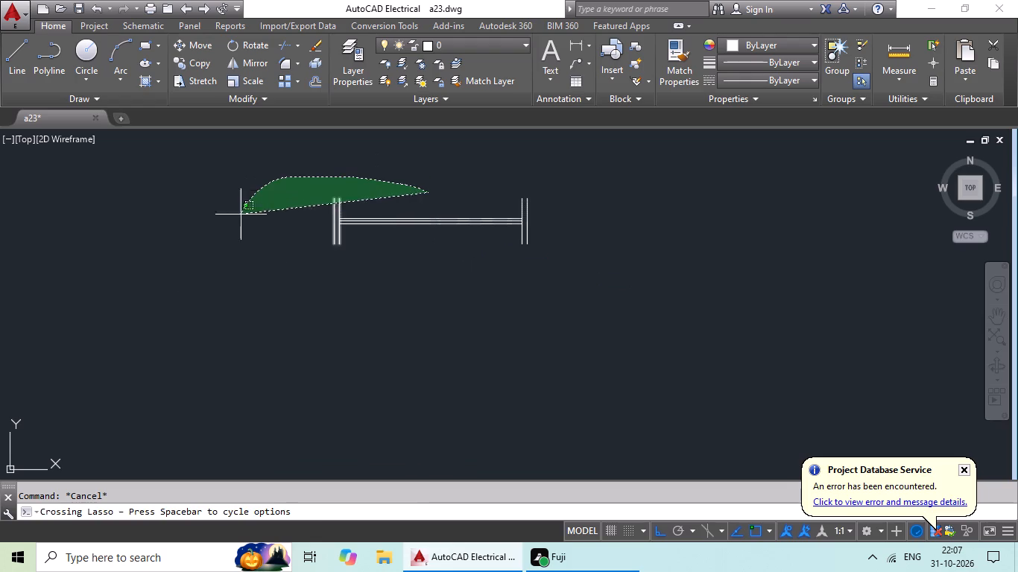
left_click_drag(237, 225, 572, 238)
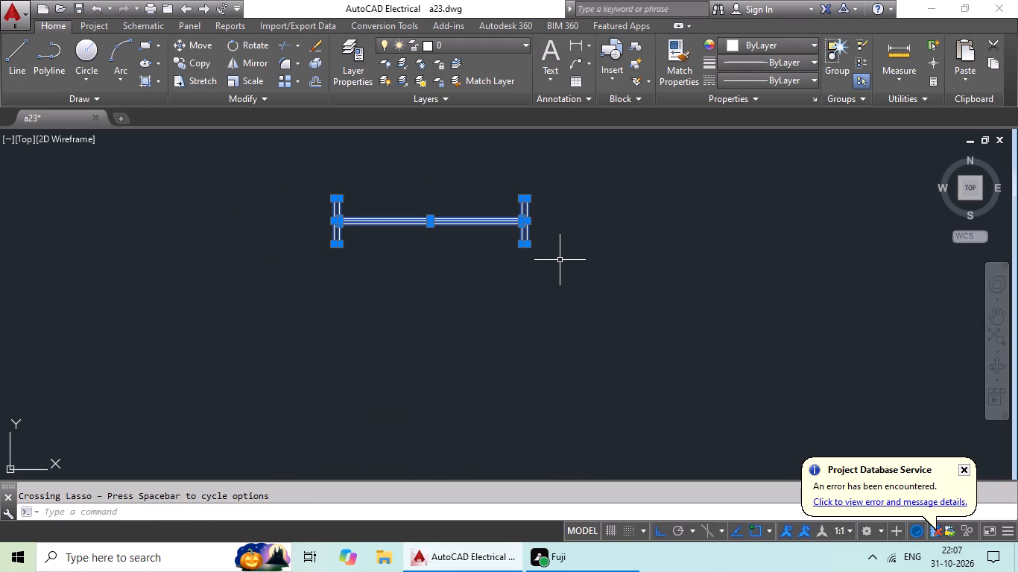
key("ctrl+c")
key("ctrl+v")
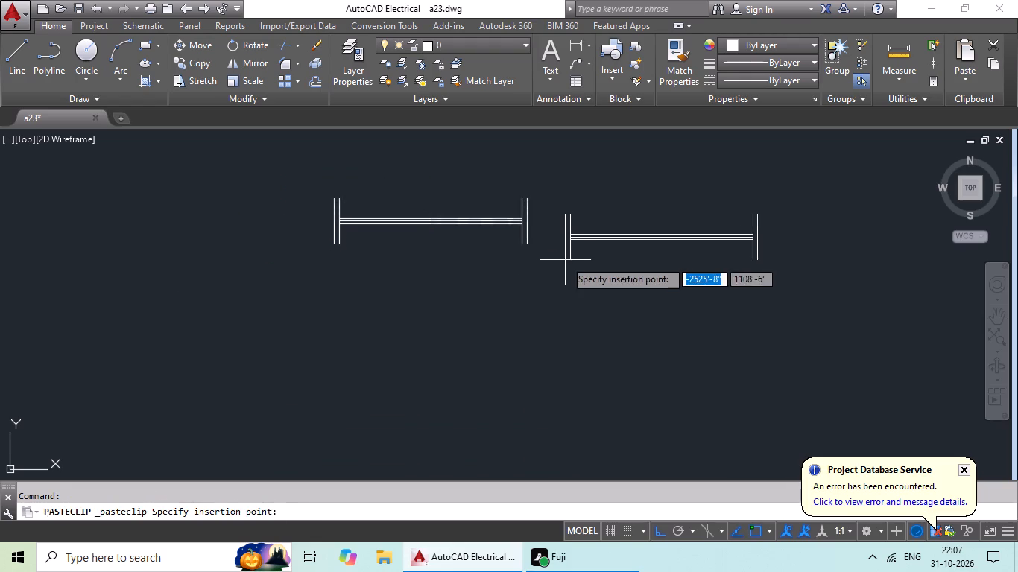
scroll(484, 285, "down", 1)
middle_click_drag(470, 217, 469, 209)
middle_click_drag(417, 275, 417, 253)
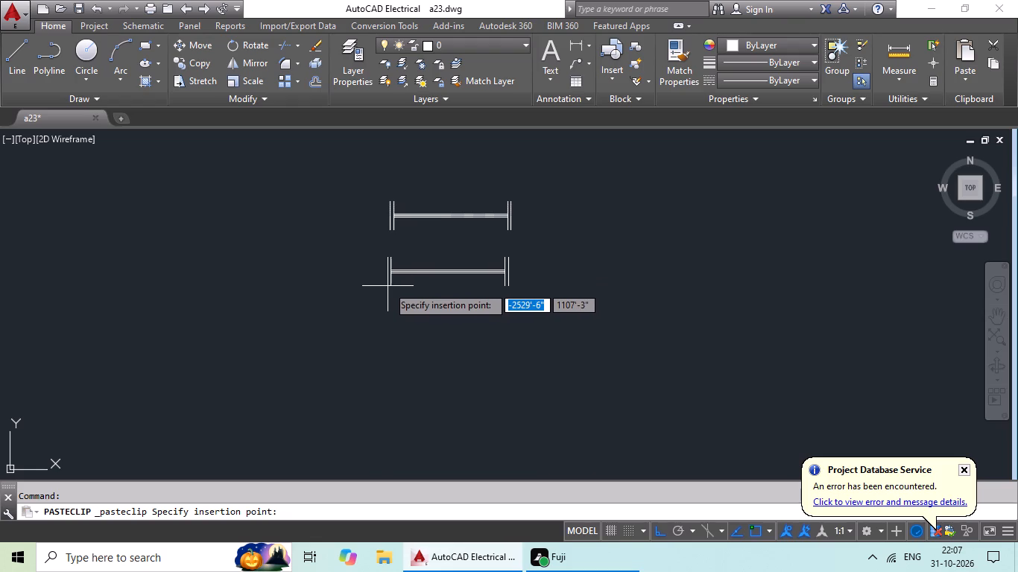
left_click(390, 285)
Rotate the lower window symbol 90° counterclockwise about its top-right corner so it stands vertical.
scroll(415, 269, "up", 2)
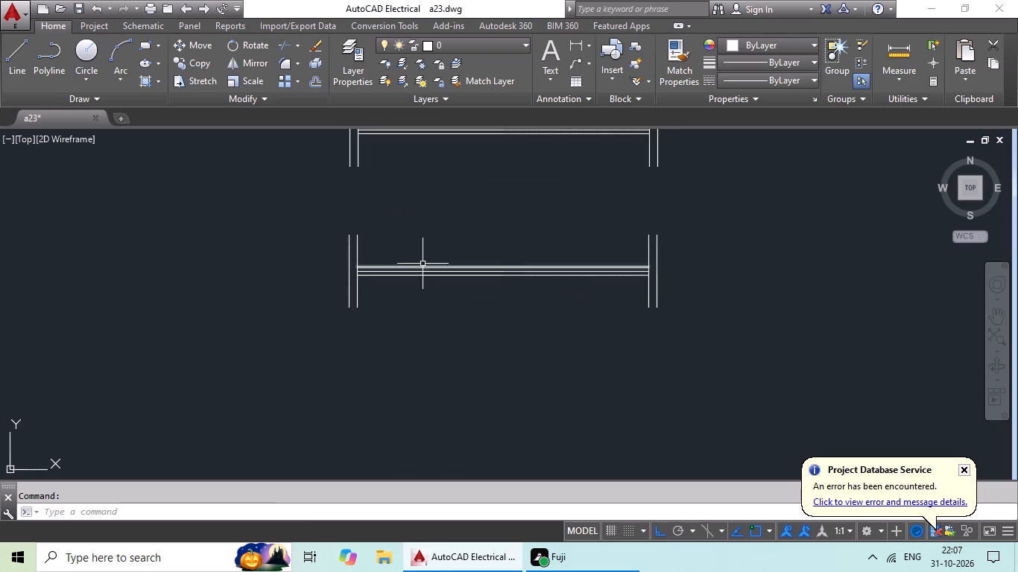
left_click_drag(427, 223, 724, 220)
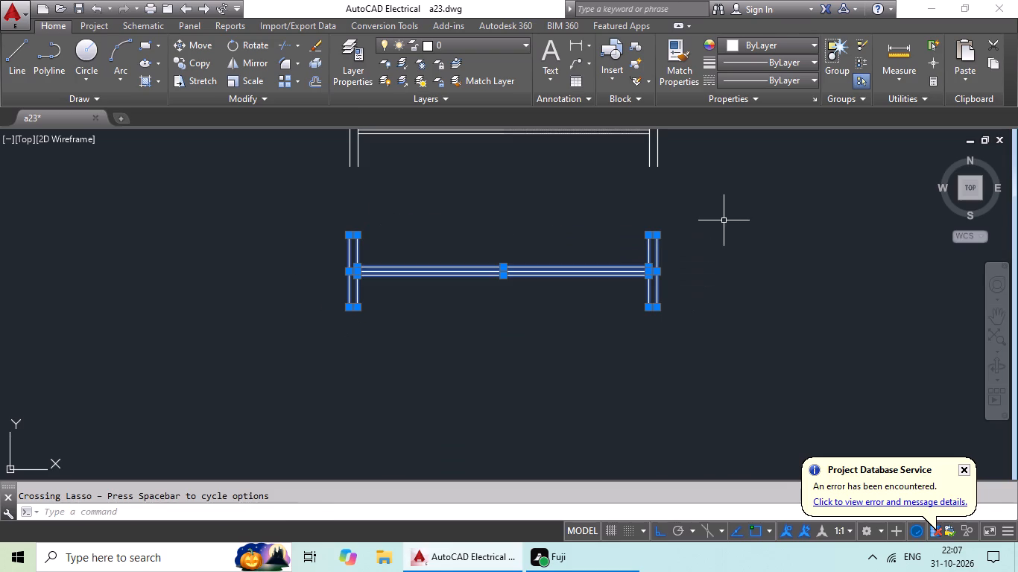
left_click(262, 45)
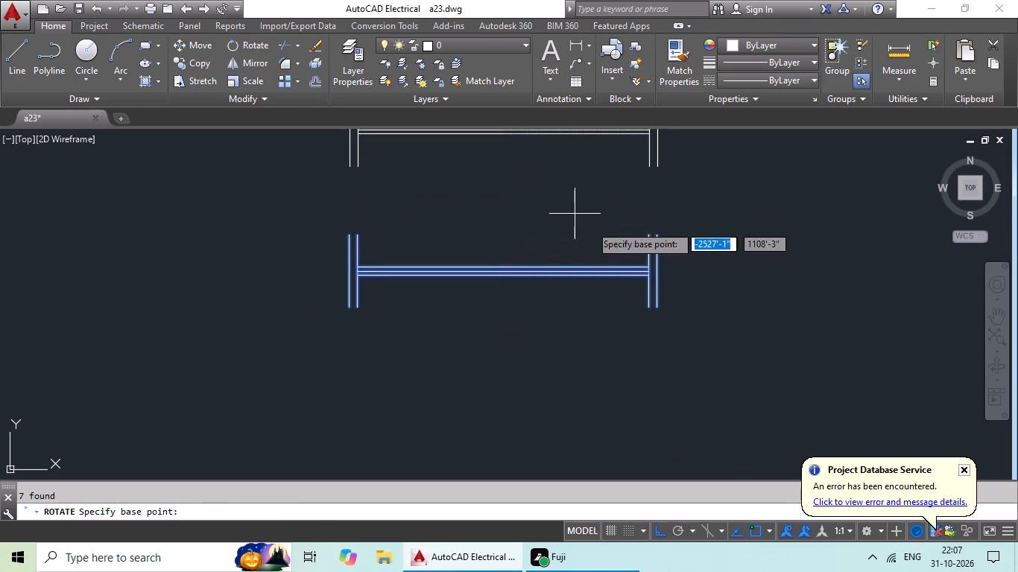
left_click_drag(659, 235, 658, 226)
left_click(657, 211)
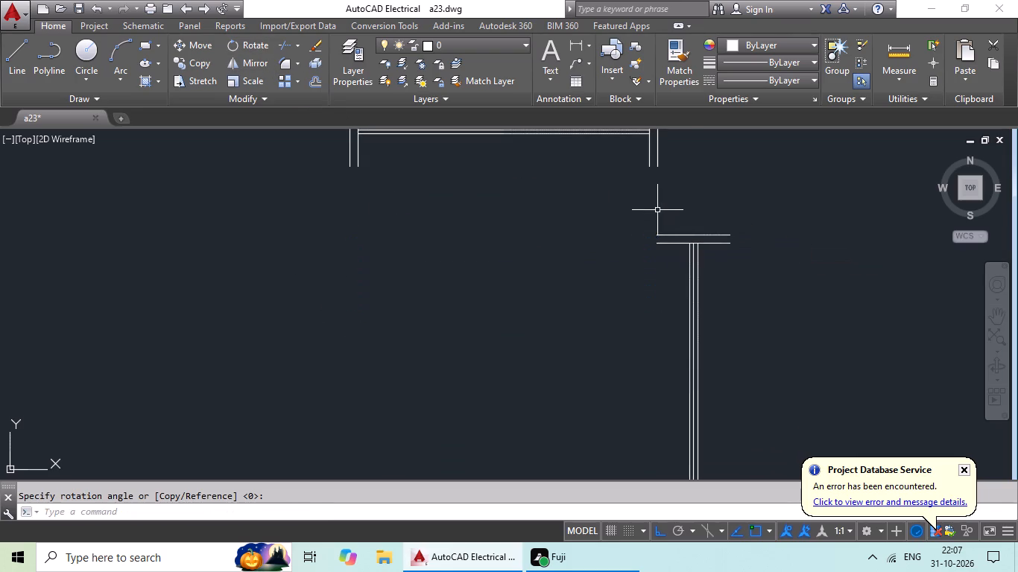
Copy the seven-line horizontal 3' window symbol to the clipboard and paste a duplicate below and to its left.
scroll(693, 209, "down", 3)
middle_click_drag(704, 206, 662, 258)
scroll(590, 234, "up", 3)
left_click_drag(616, 204, 446, 237)
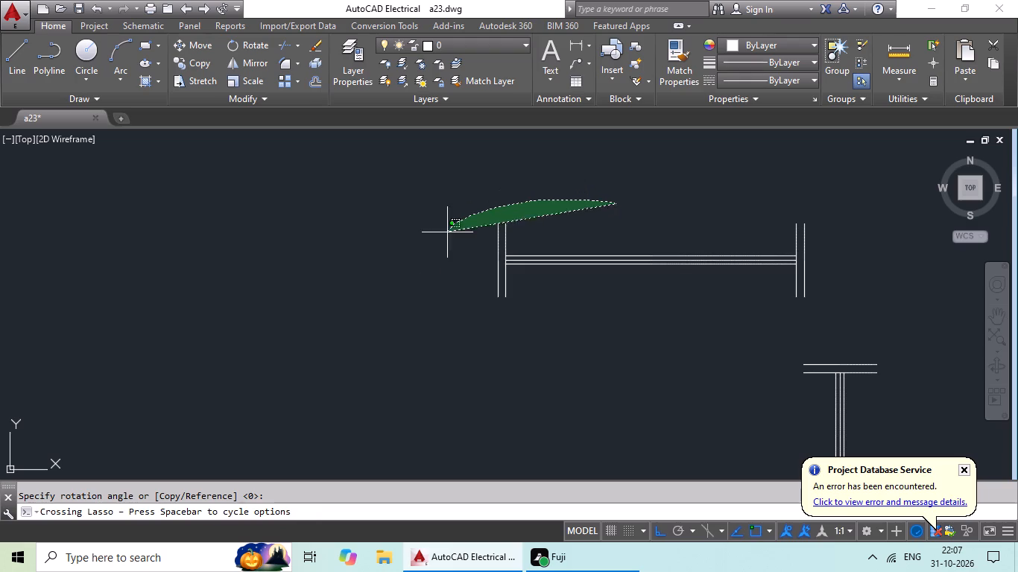
left_click_drag(446, 237, 845, 220)
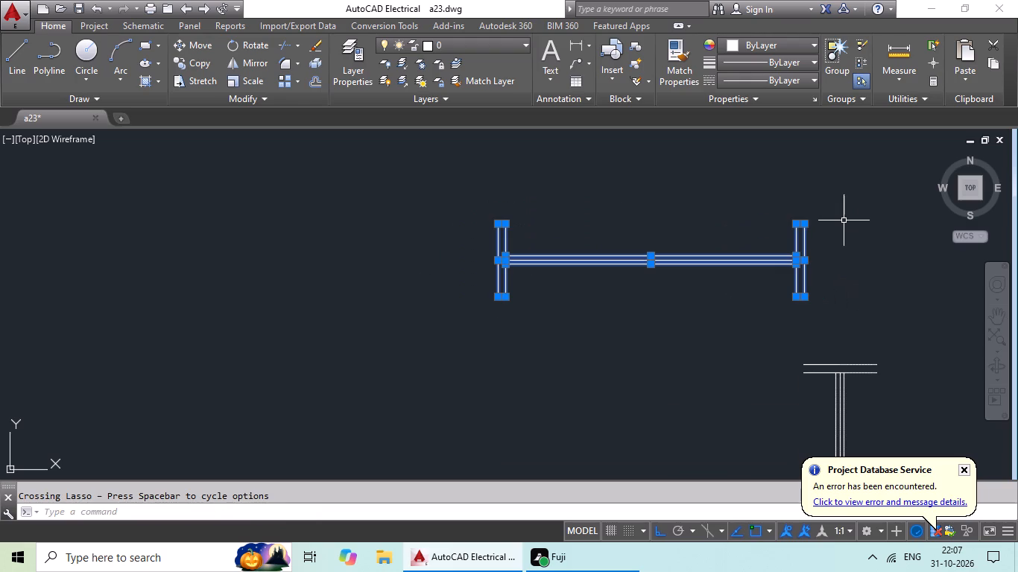
key("ctrl+c")
key("ctrl+v")
middle_click_drag(470, 306, 493, 203)
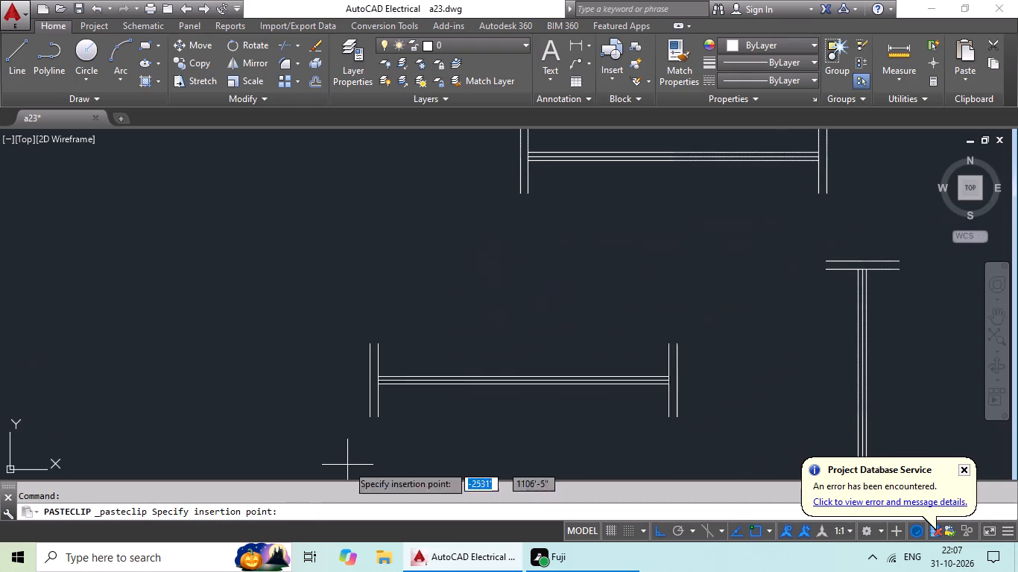
scroll(338, 488, "down", 1)
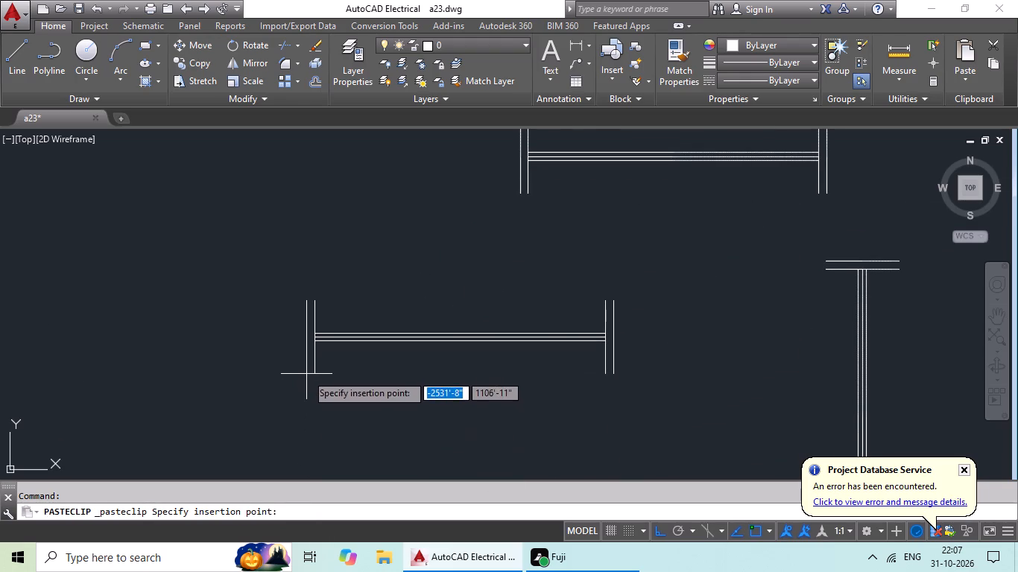
left_click(306, 374)
scroll(609, 322, "up", 2)
scroll(676, 293, "down", 2)
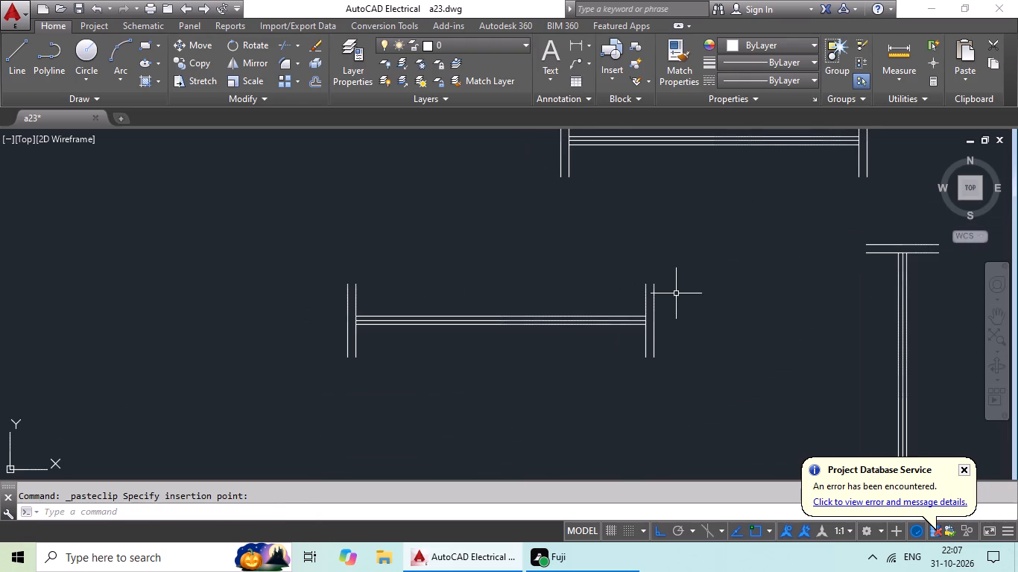
Offset the inner right end line of the pasted symbol 2' inward, toward its left end.
middle_click_drag(677, 295, 688, 295)
key("Escape")
key("o")
key("Return")
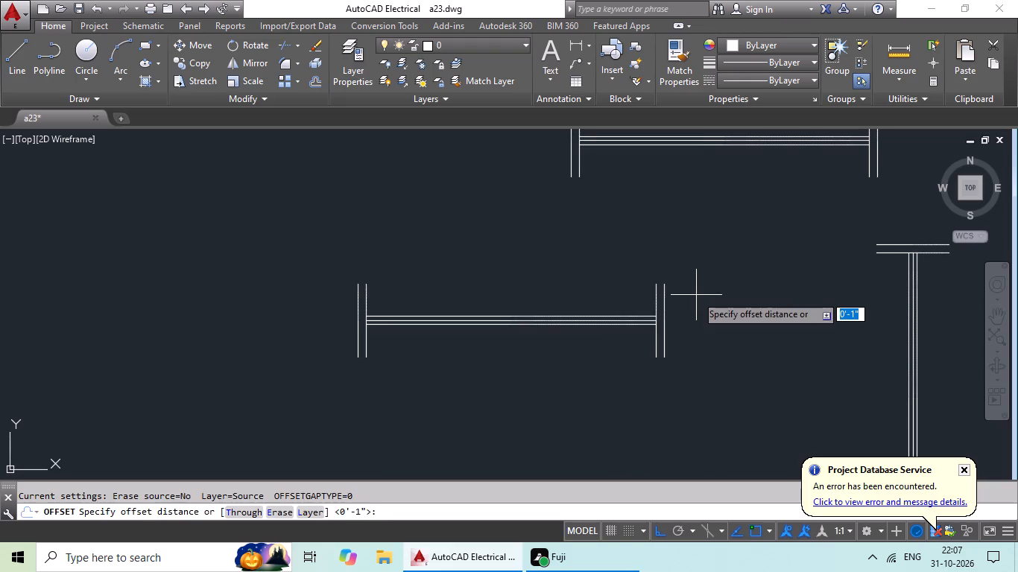
type("2'")
key("Return")
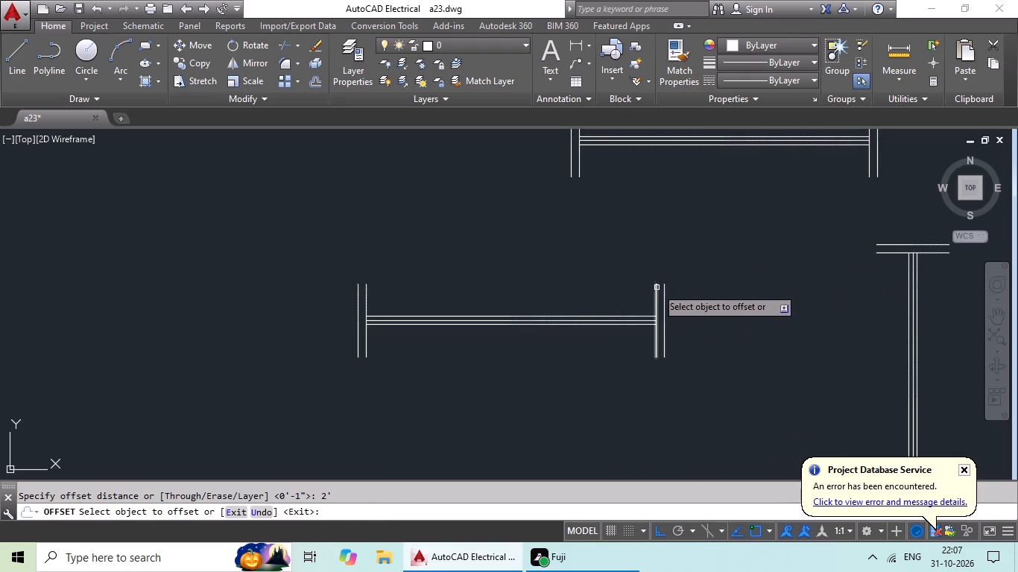
left_click_drag(656, 289, 633, 293)
left_click(517, 293)
key("Escape")
key("Escape")
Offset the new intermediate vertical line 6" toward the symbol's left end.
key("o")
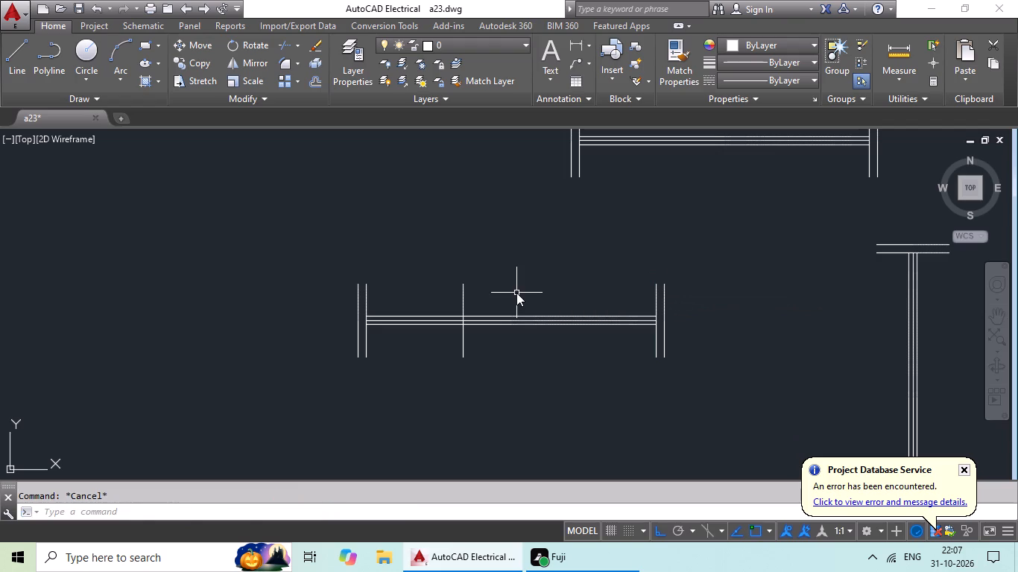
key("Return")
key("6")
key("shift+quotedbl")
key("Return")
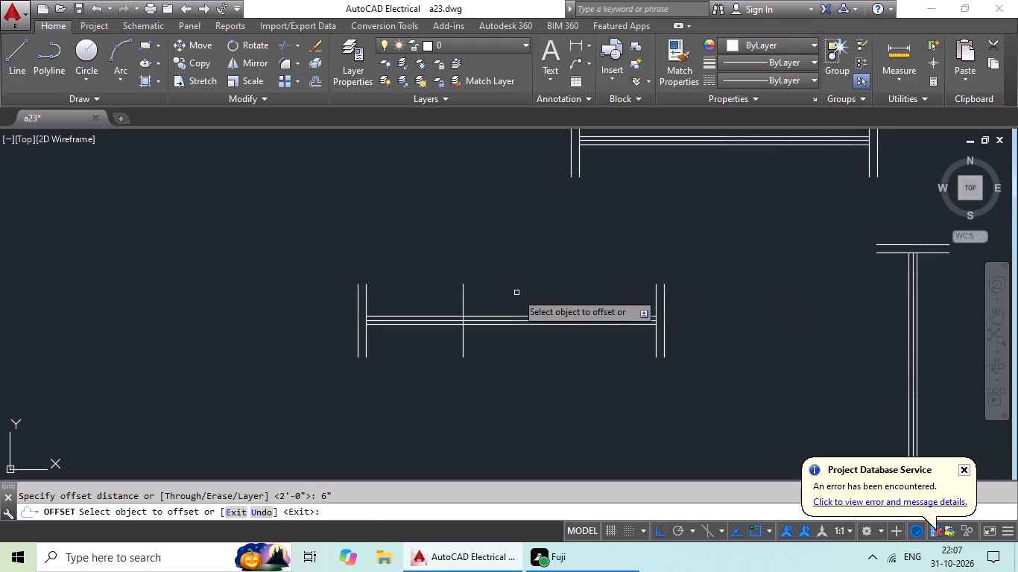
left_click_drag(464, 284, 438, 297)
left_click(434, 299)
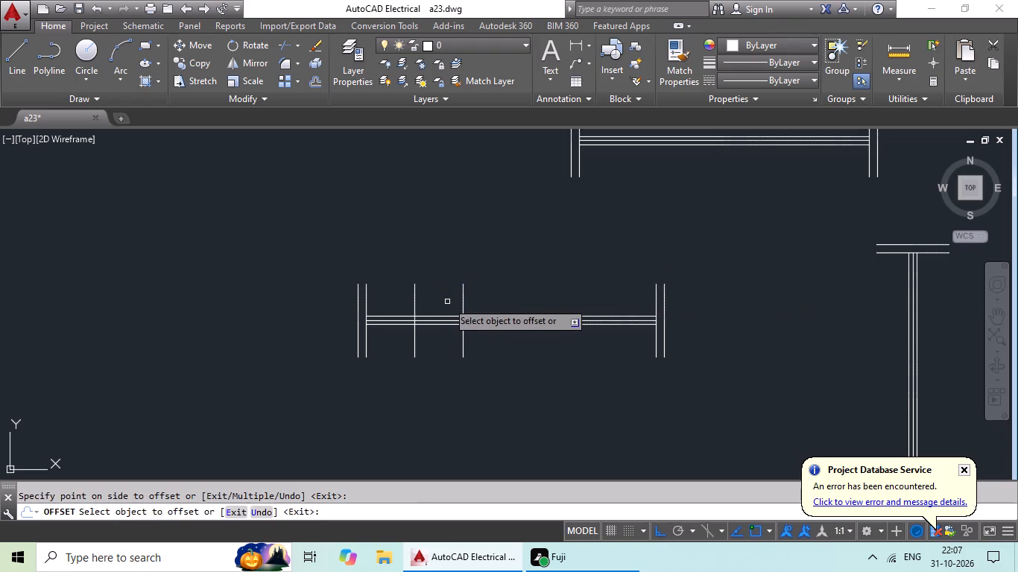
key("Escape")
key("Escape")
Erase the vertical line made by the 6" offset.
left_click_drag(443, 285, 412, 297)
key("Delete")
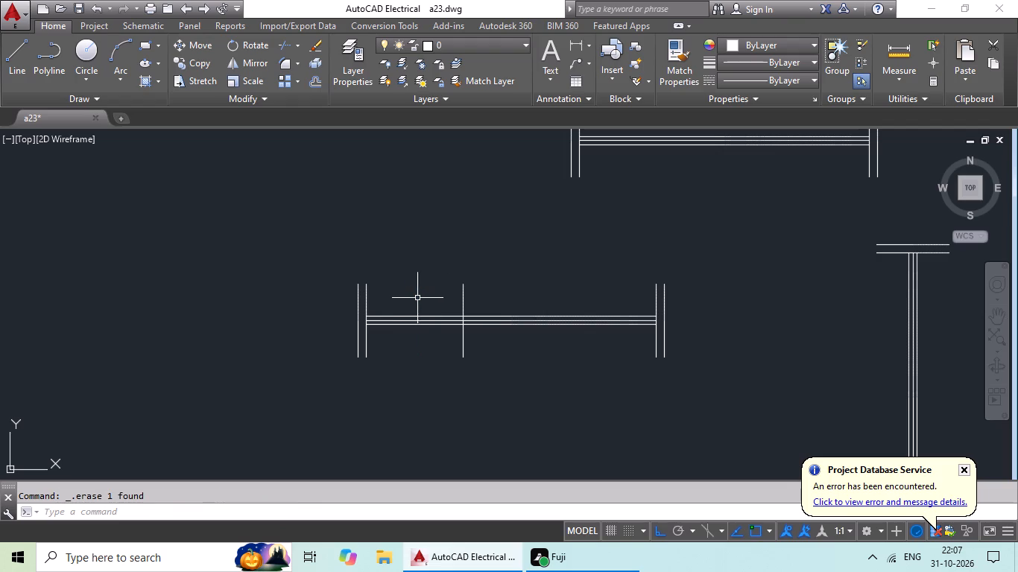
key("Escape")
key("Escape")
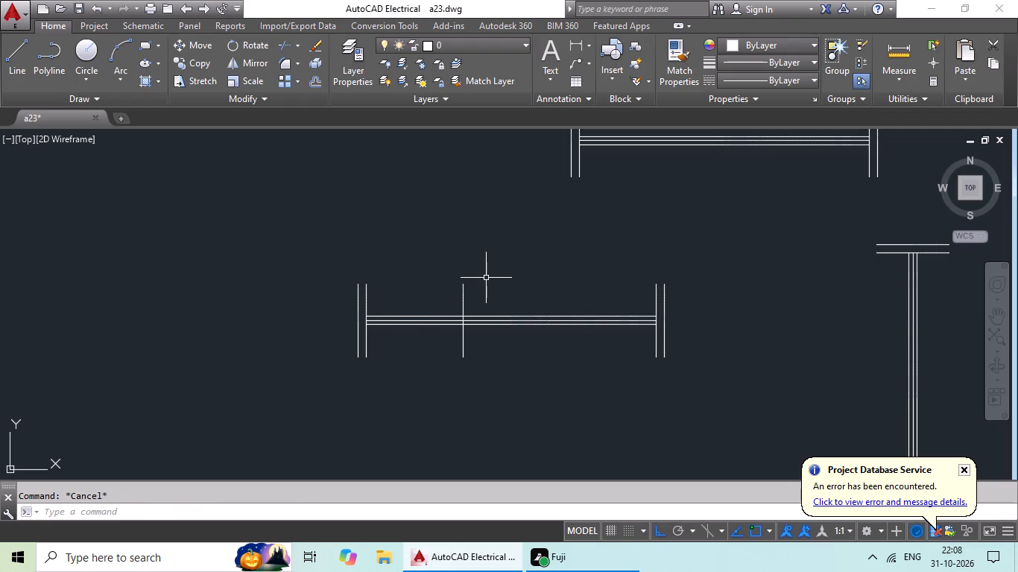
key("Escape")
Offset the intermediate vertical line 1" toward the symbol's left end.
key("o")
key("Return")
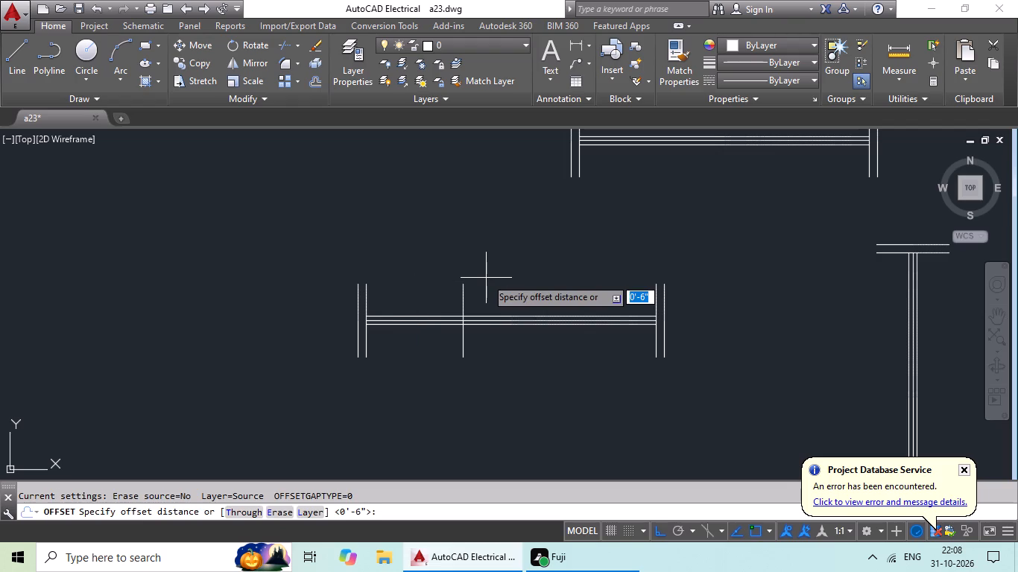
key("1")
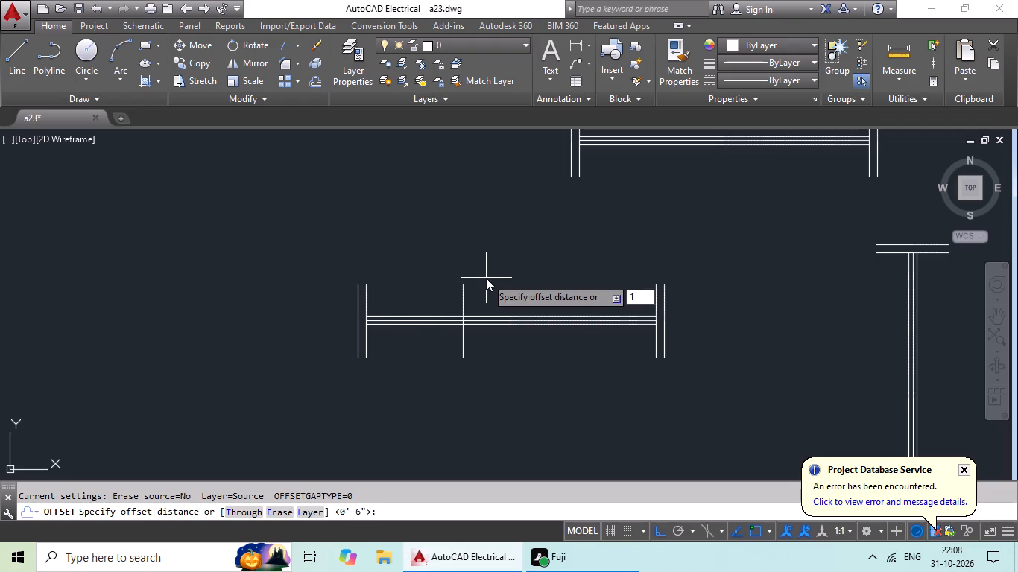
key("shift+quotedbl")
key("Return")
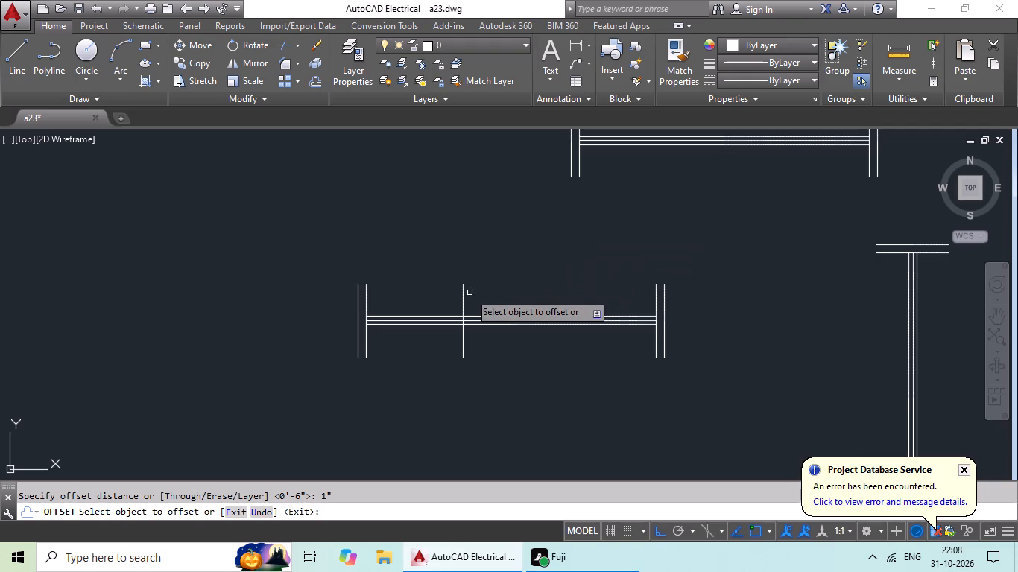
left_click(461, 296)
left_click(428, 305)
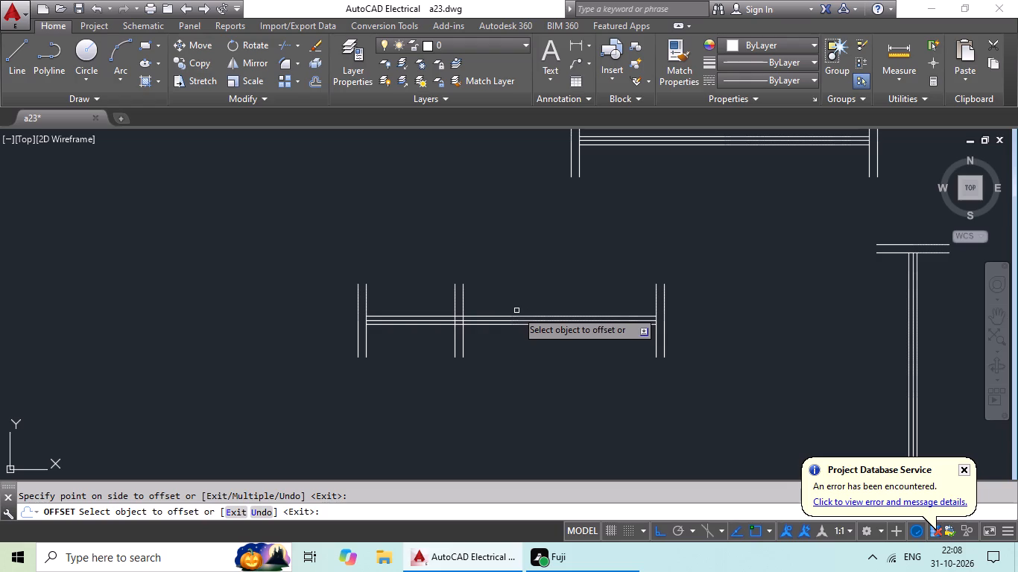
scroll(541, 393, "up", 1)
key("Escape")
key("Escape")
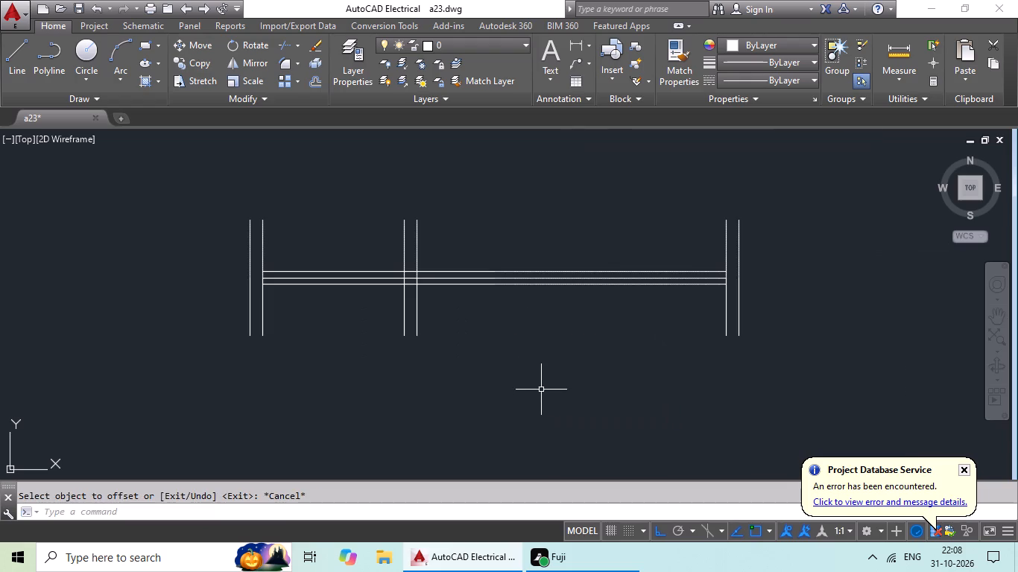
Trim the three horizontal lines between the two intermediate vertical lines.
type("tr")
key("space")
key("space")
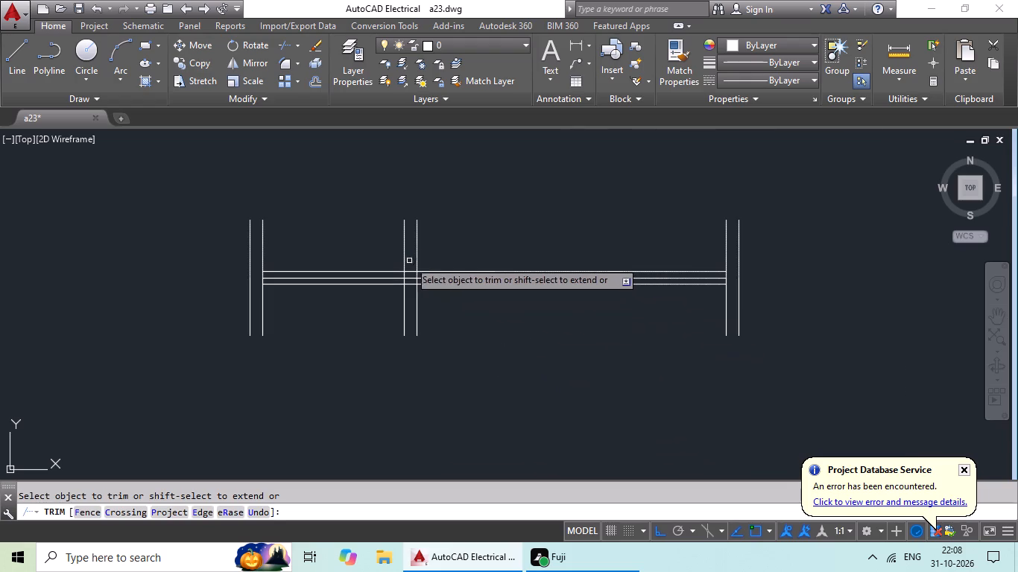
scroll(408, 273, "up", 3)
left_click_drag(420, 236, 396, 365)
left_click(396, 365)
scroll(415, 344, "down", 3)
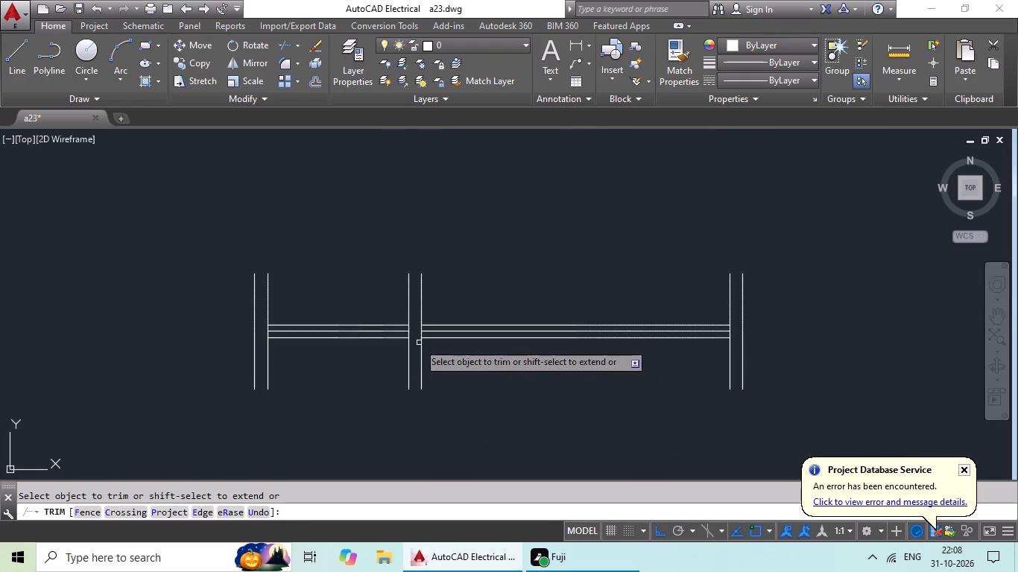
key("Escape")
key("Escape")
Erase the leftover left part of the symbol: both old end lines and the three short horizontal pieces.
left_click_drag(342, 279, 246, 362)
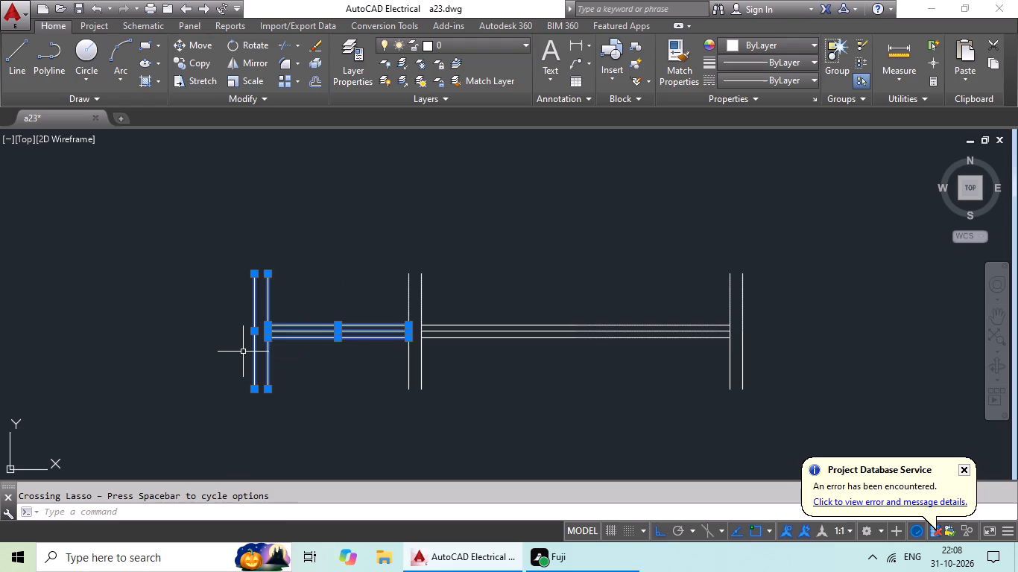
key("Delete")
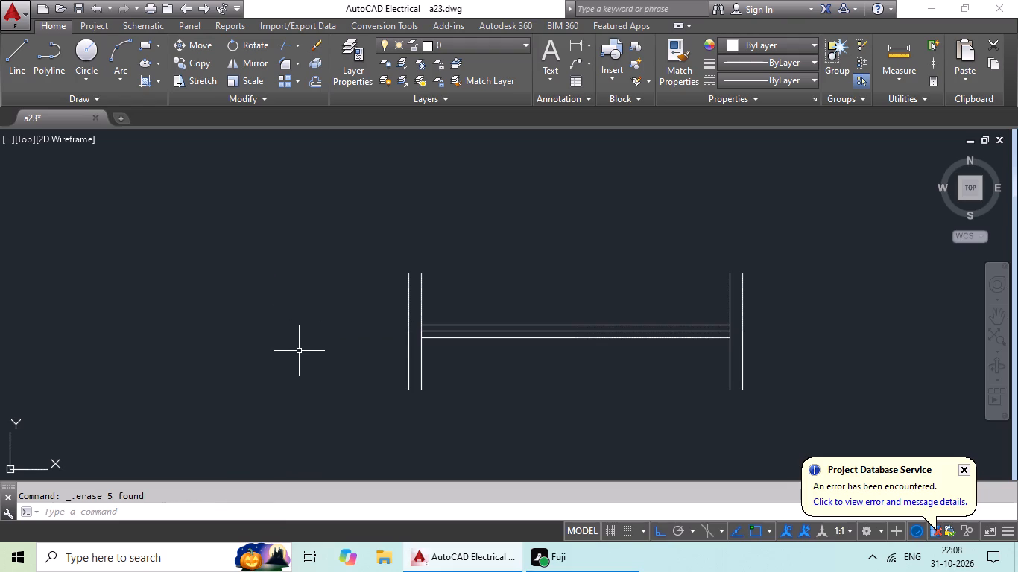
Copy the shortened 2' window symbol to the clipboard and paste a duplicate directly below it.
scroll(554, 243, "down", 2)
left_click_drag(555, 229, 453, 264)
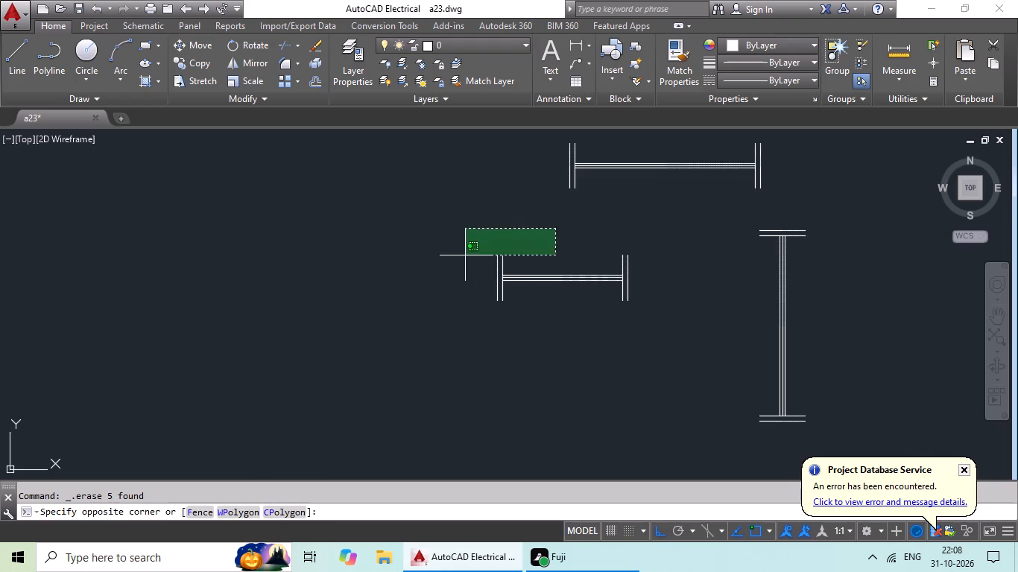
left_click_drag(453, 264, 692, 268)
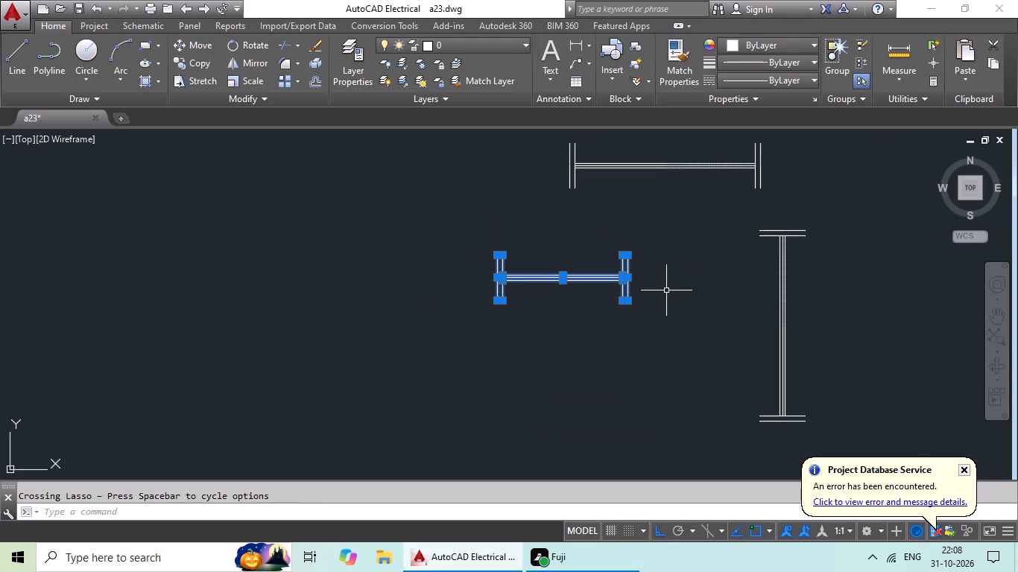
key("ctrl+c")
key("ctrl+v")
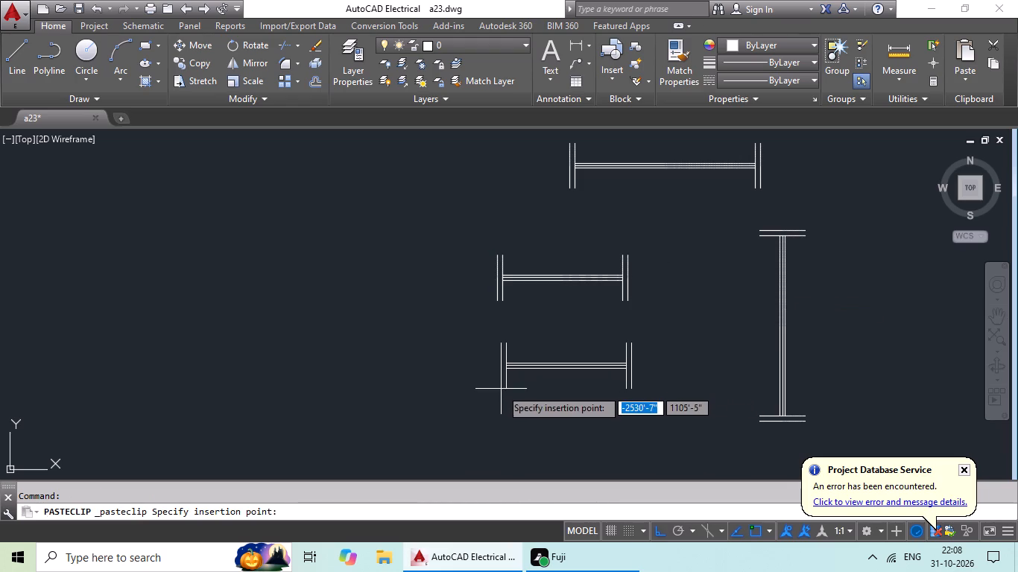
left_click(501, 389)
Rotate the lower 2' window symbol 90° counterclockwise about its top-right corner so it stands vertical.
scroll(524, 368, "up", 1)
left_click_drag(534, 320, 707, 434)
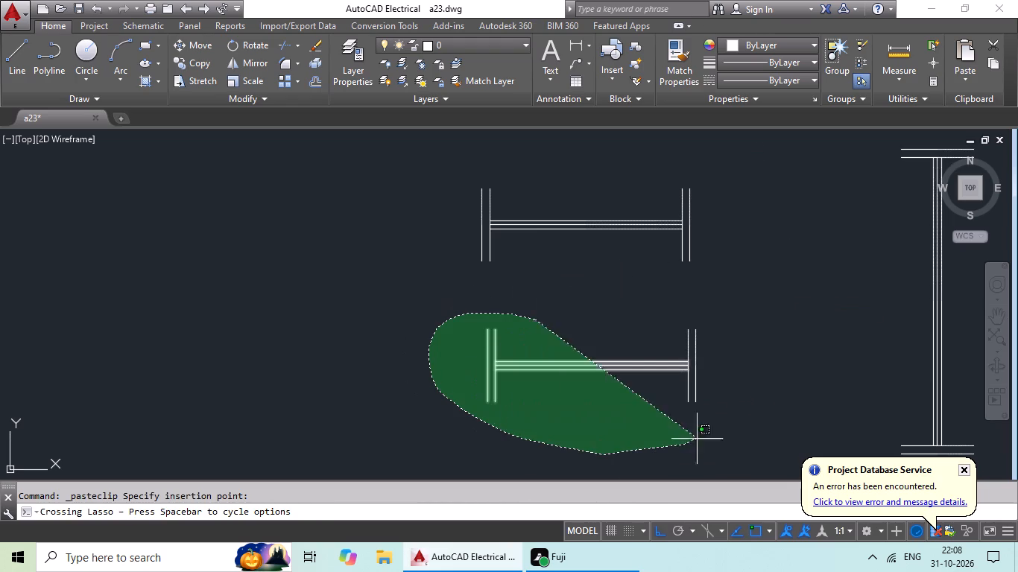
left_click_drag(707, 434, 759, 314)
left_click(231, 46)
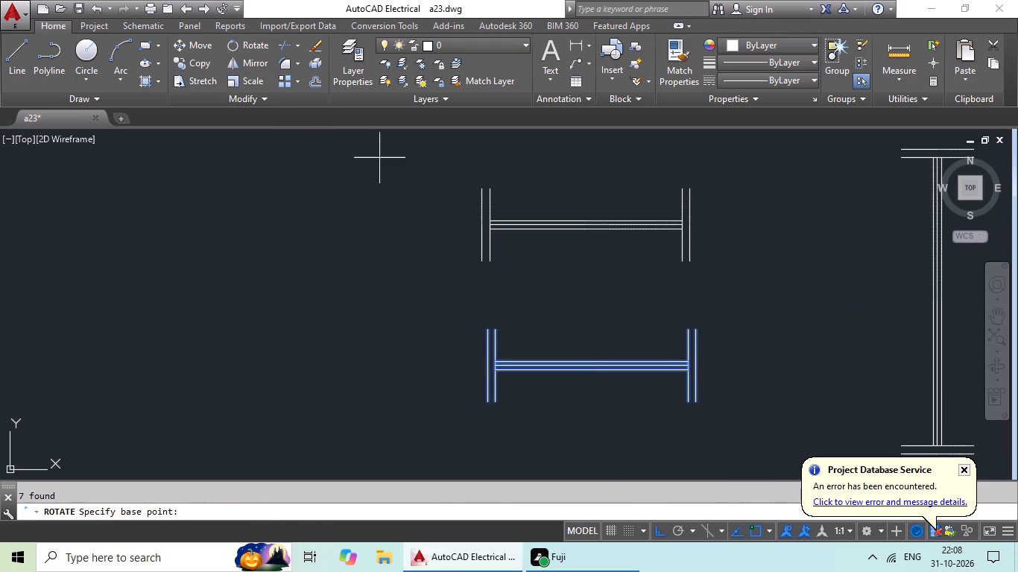
left_click_drag(697, 328, 698, 315)
left_click(698, 276)
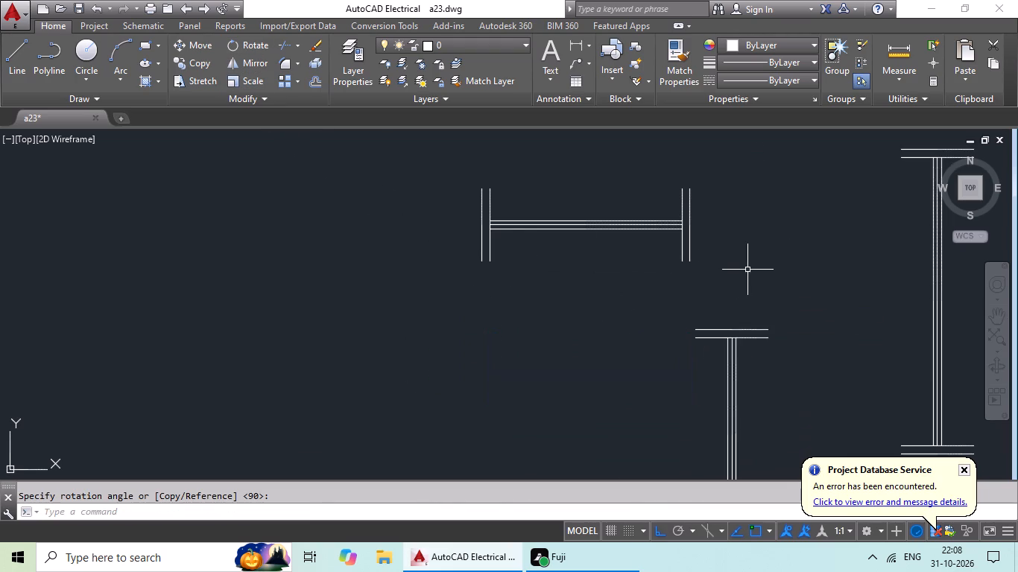
Copy the horizontal 3' window symbol to the clipboard and paste a duplicate to the left of the horizontal 2' symbol.
scroll(749, 270, "down", 2)
middle_click_drag(755, 265, 664, 330)
middle_click_drag(677, 317, 615, 385)
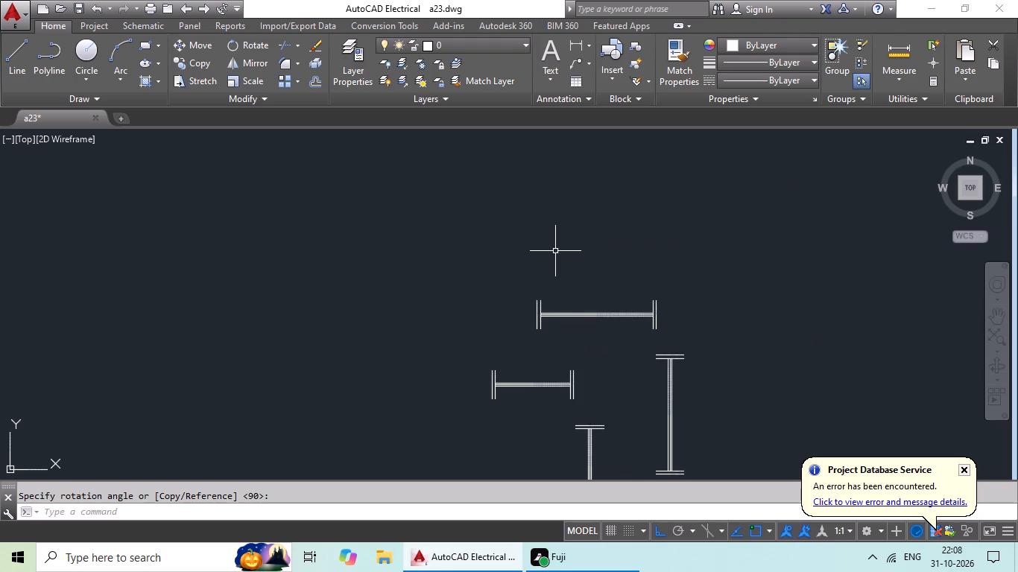
scroll(554, 247, "up", 1)
scroll(537, 389, "up", 2)
scroll(572, 298, "down", 2)
left_click_drag(572, 255, 557, 254)
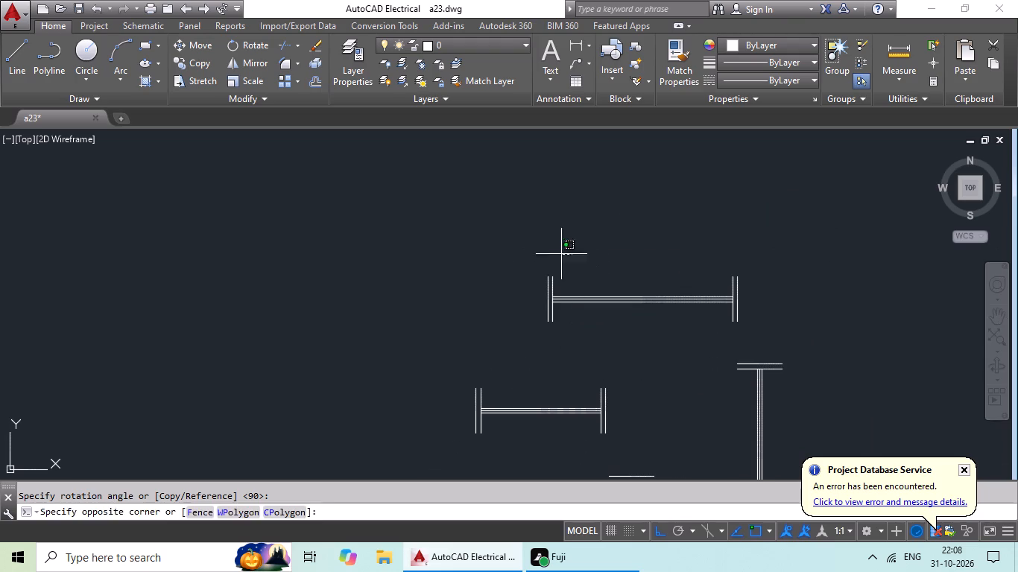
left_click_drag(557, 254, 780, 279)
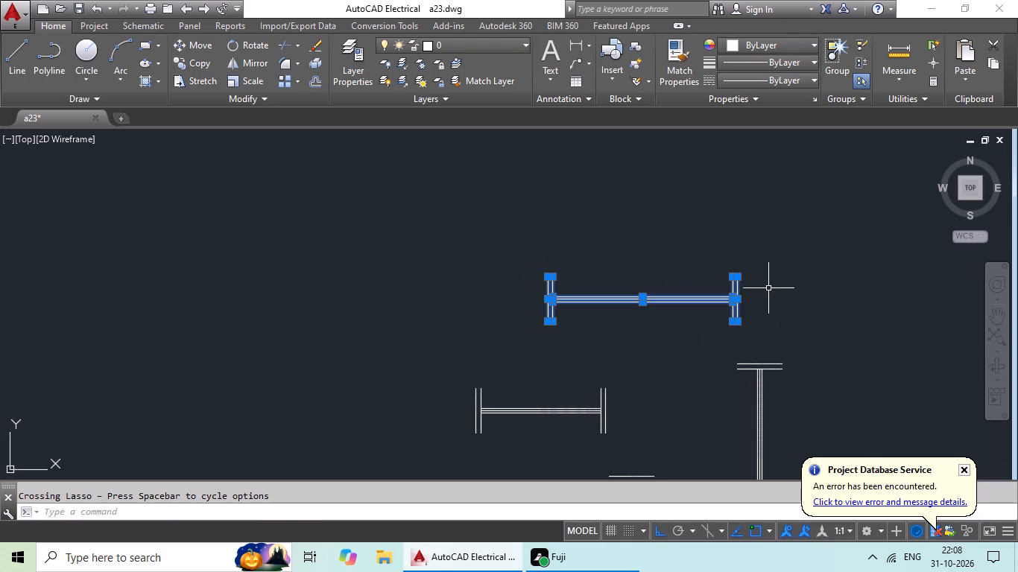
key("ctrl+c")
key("ctrl+v")
scroll(594, 315, "down", 1)
middle_click_drag(593, 315, 632, 252)
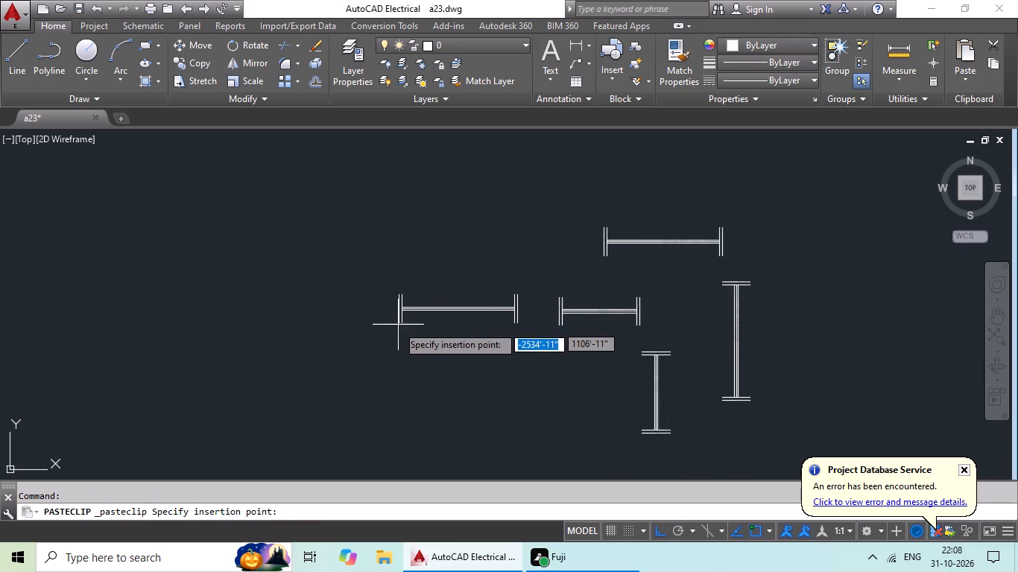
left_click(380, 337)
Erase the four vertical end lines of the newly pasted symbol, keeping only its three horizontal lines.
scroll(487, 317, "up", 3)
left_click_drag(580, 295, 447, 323)
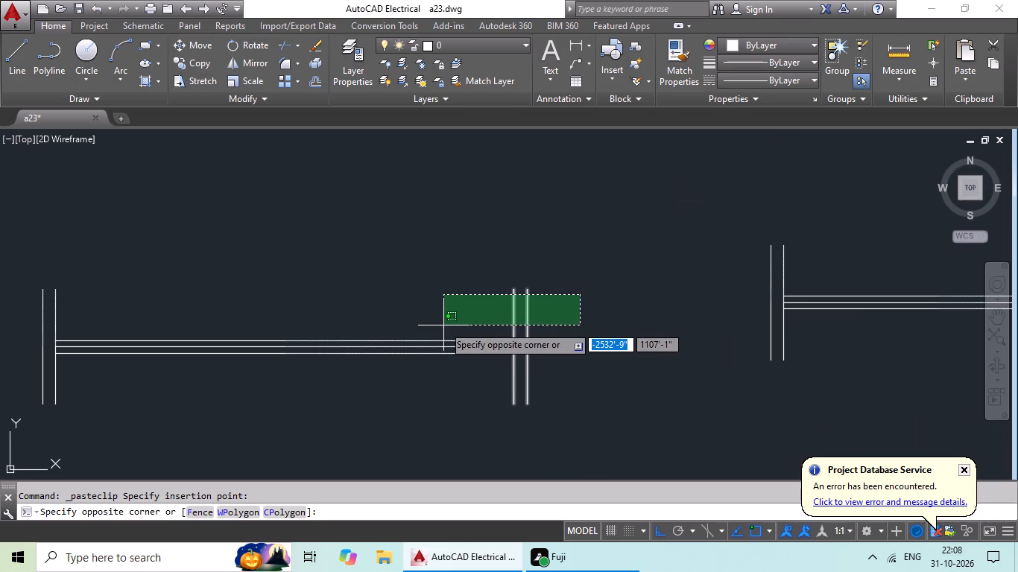
left_click(443, 325)
middle_click_drag(390, 295, 750, 293)
left_click_drag(451, 286, 291, 311)
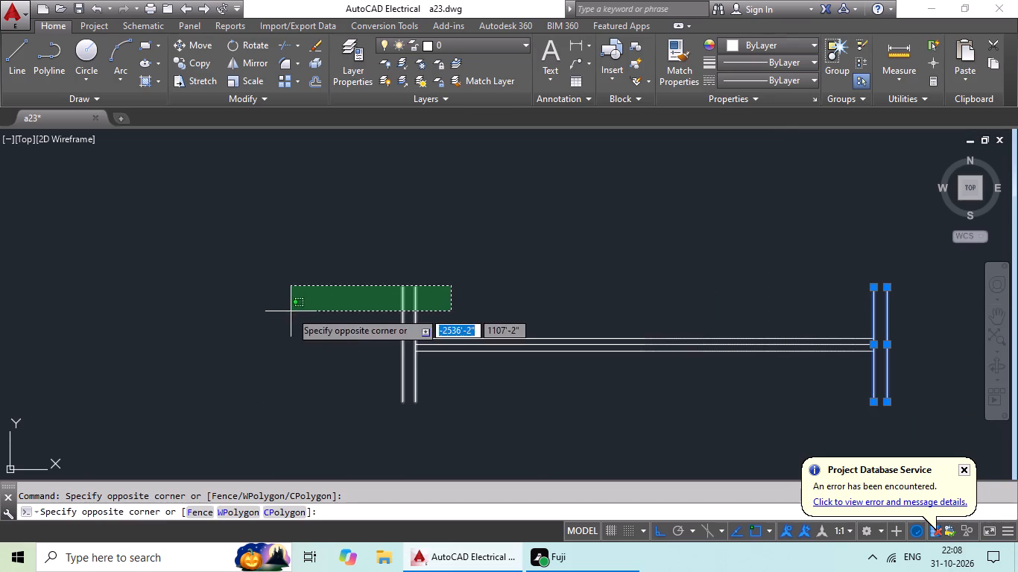
left_click(291, 312)
key("Delete")
Draw a 6" vertical line just to the right of the symbol that has only three horizontal lines.
scroll(326, 270, "down", 3)
middle_click_drag(326, 270, 214, 313)
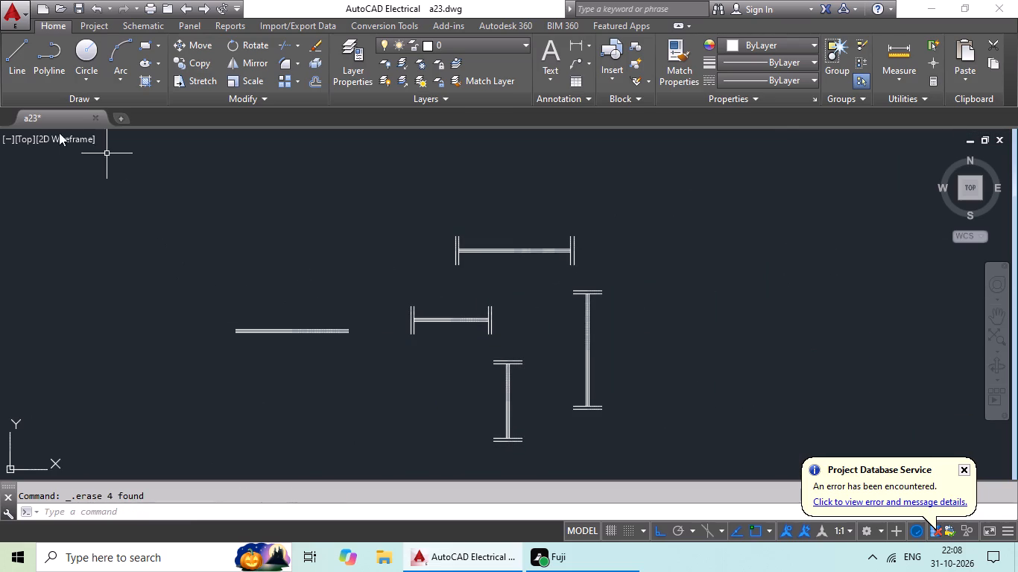
left_click(22, 74)
left_click_drag(367, 302, 367, 325)
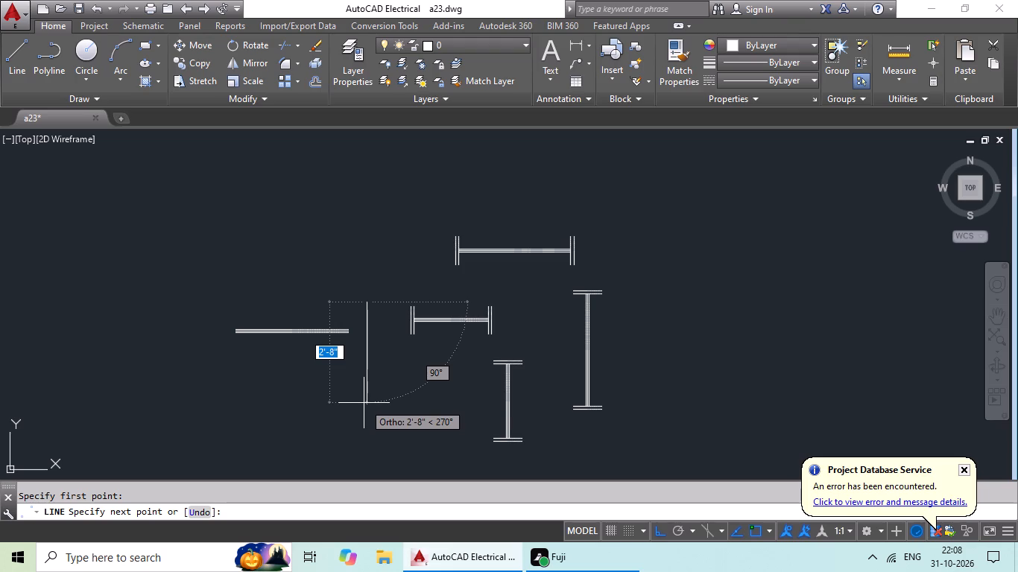
key("6")
key("shift+quotedbl")
key("Return")
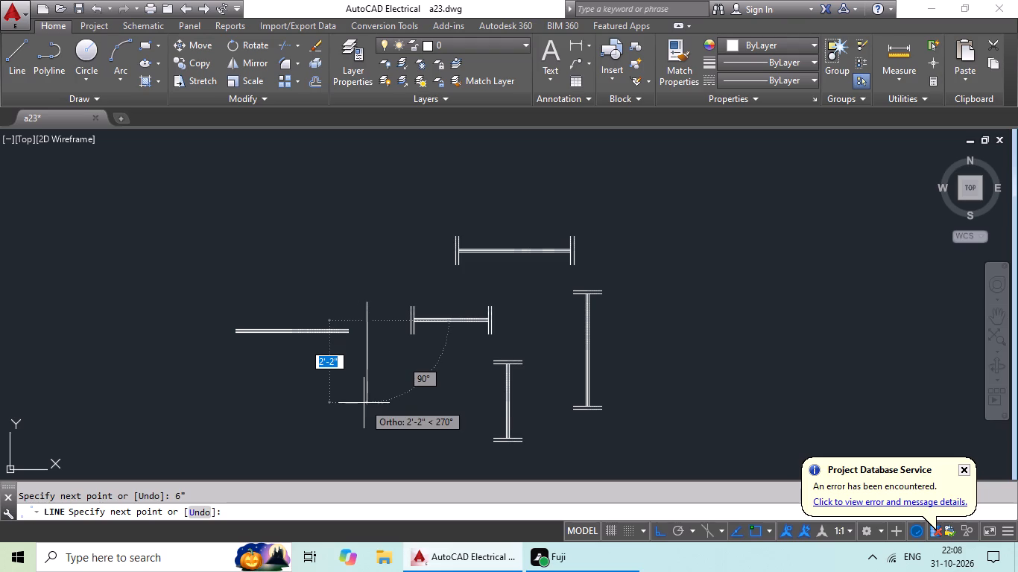
key("Escape")
Copy the 6" vertical line by its midpoint onto the right end of the middle line of the three-line symbol.
scroll(357, 314, "up", 2)
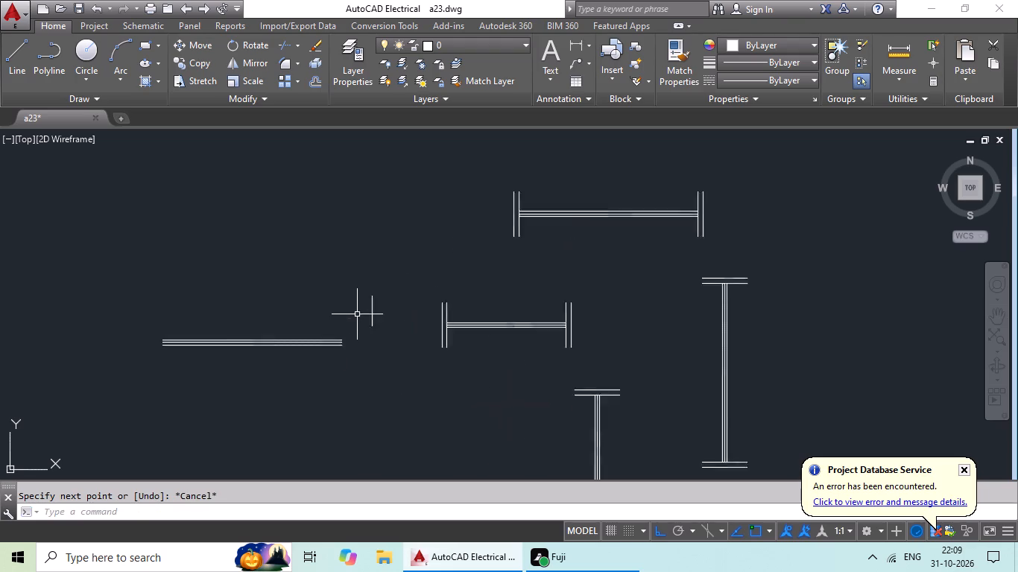
scroll(357, 314, "up", 1)
left_click(390, 305)
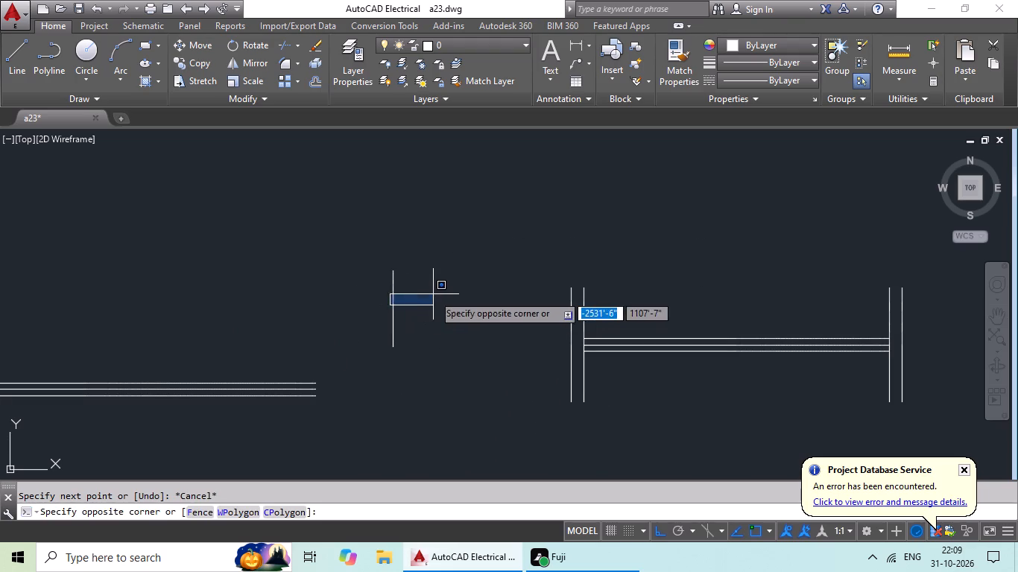
left_click(433, 294)
left_click_drag(409, 296, 380, 310)
left_click(379, 311)
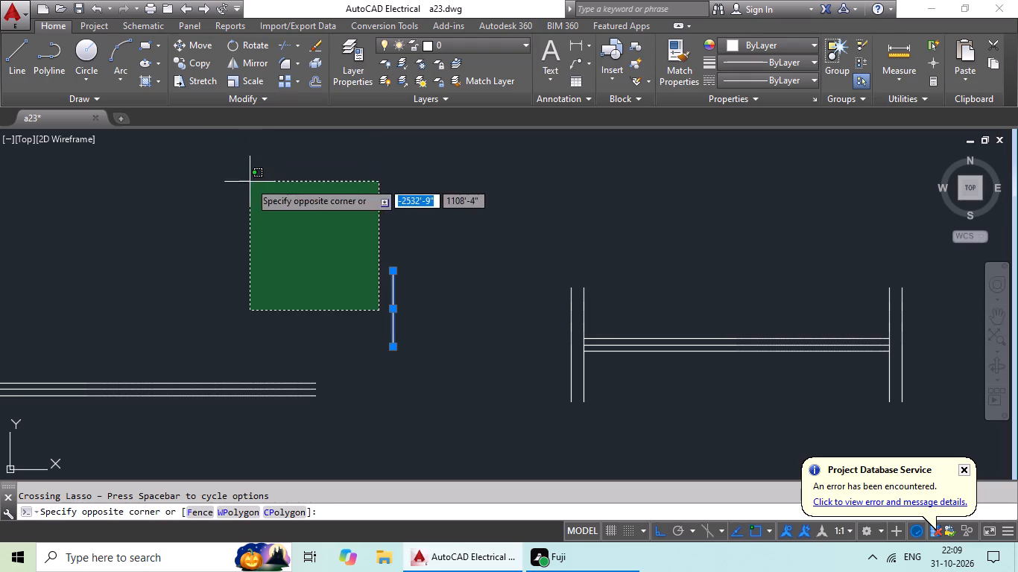
left_click(250, 182)
left_click(202, 64)
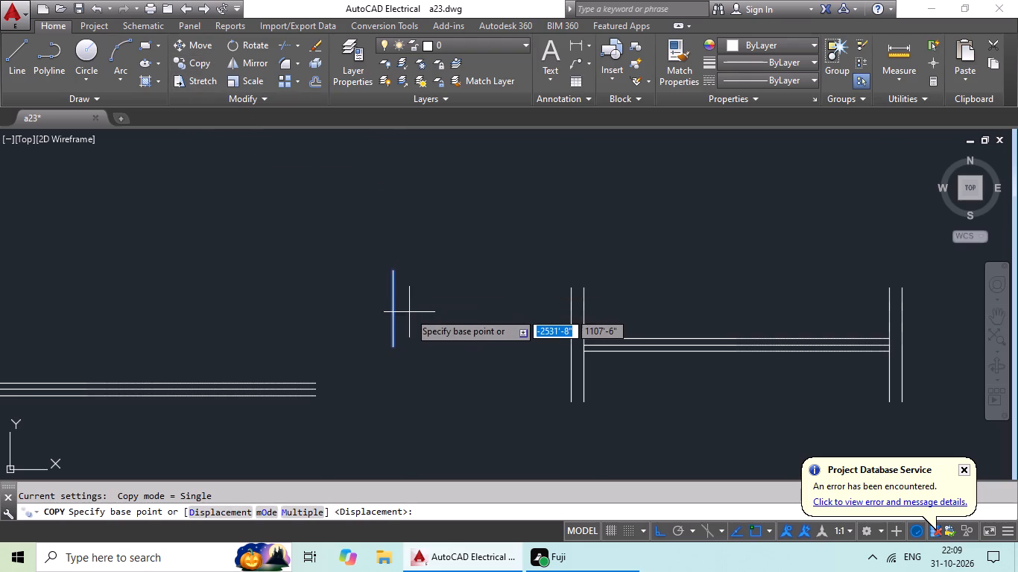
scroll(411, 308, "up", 2)
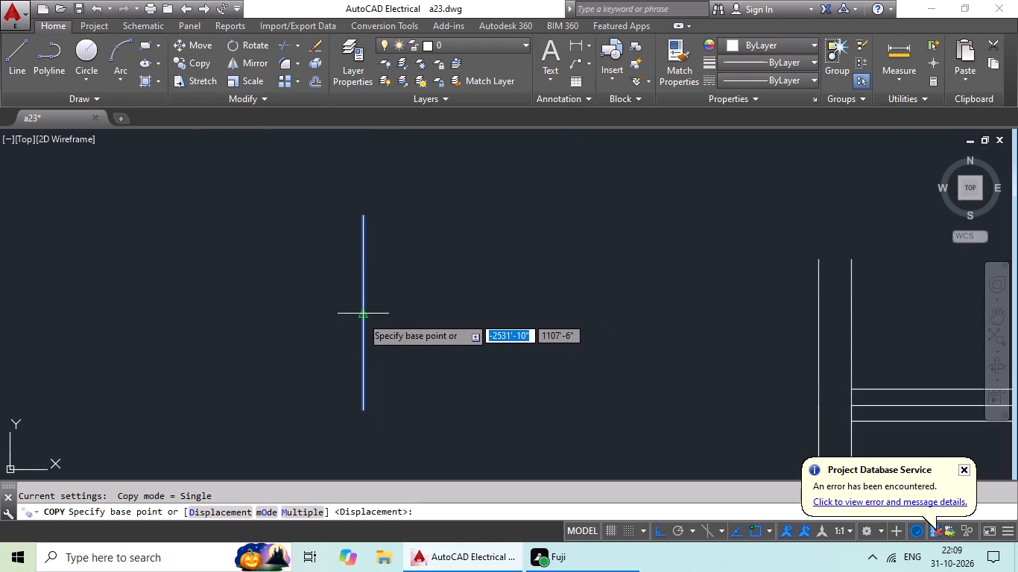
left_click_drag(361, 317, 353, 326)
middle_click_drag(305, 385, 385, 195)
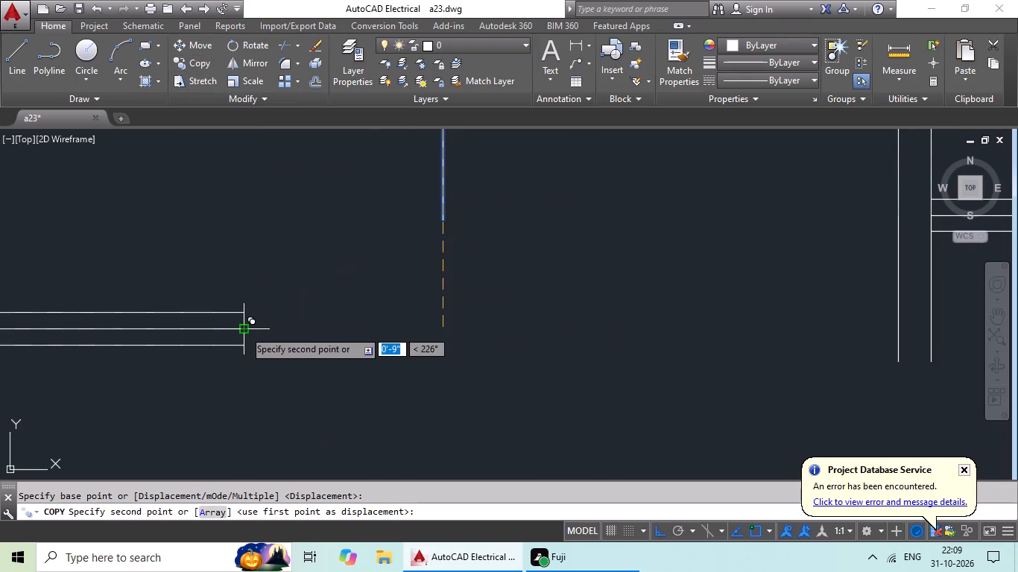
left_click(244, 330)
Erase the original 6" vertical line, keeping the copy attached to the three-line symbol.
left_click_drag(547, 161, 370, 226)
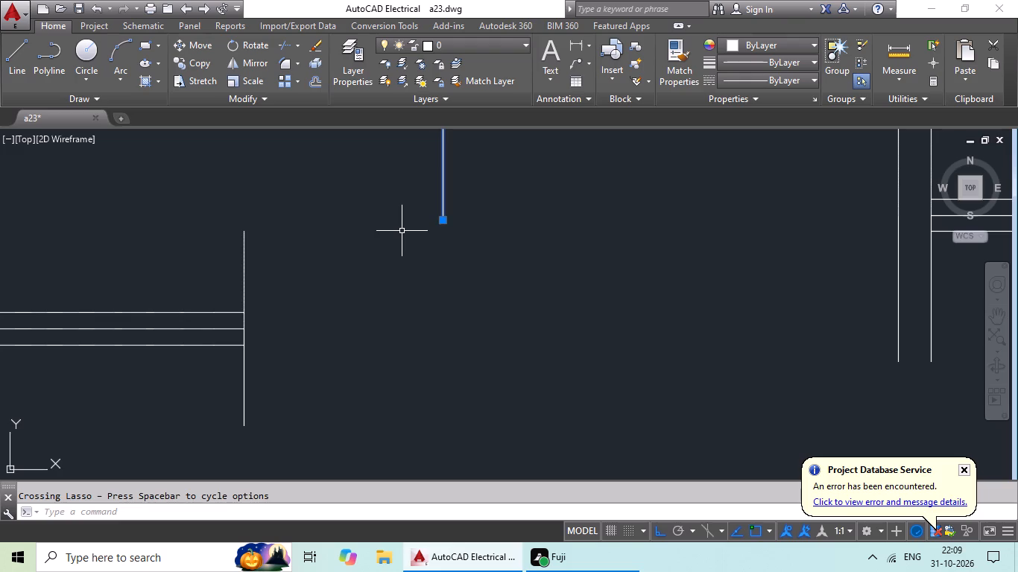
key("Delete")
scroll(496, 222, "down", 3)
middle_click_drag(496, 222, 503, 250)
key("Escape")
key("Escape")
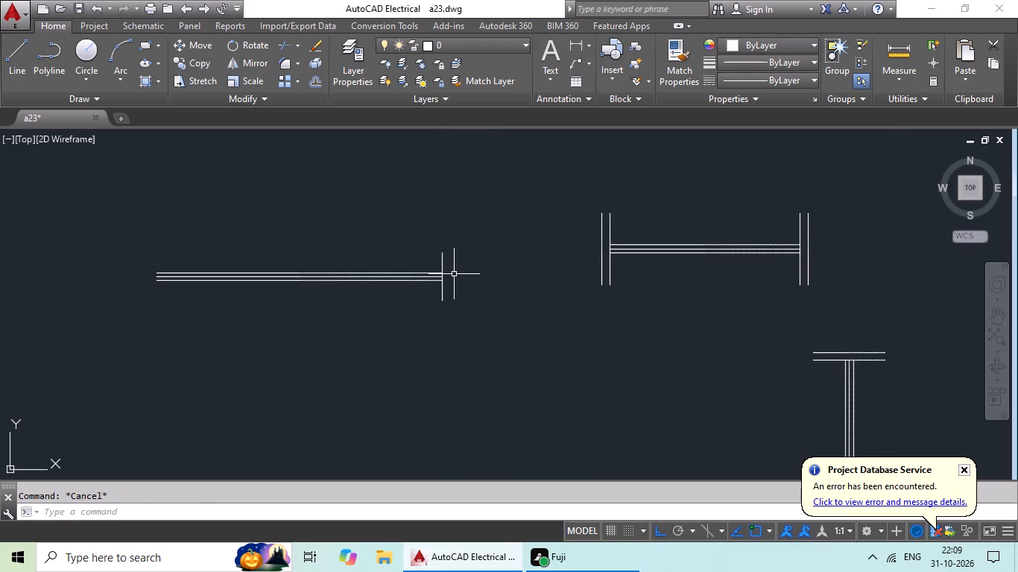
Offset the 6" end line 3' to the left to close the other end of the three horizontal lines.
key("o")
key("Return")
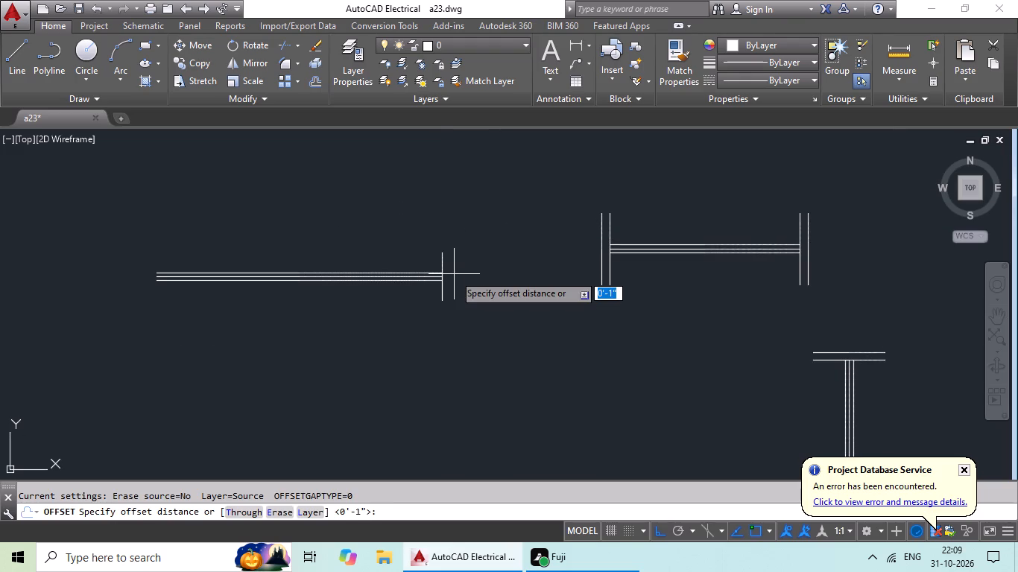
type("3'")
key("Return")
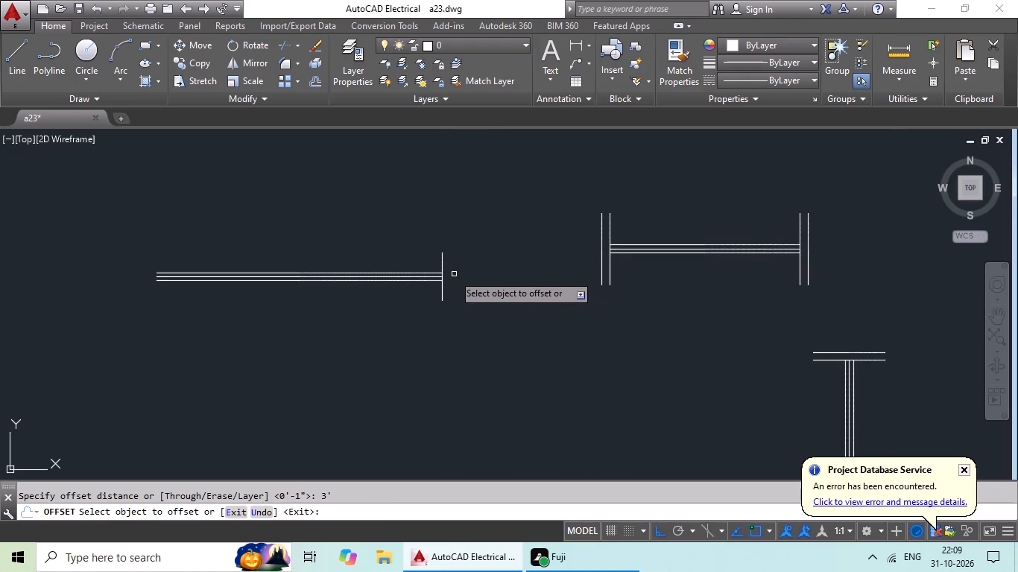
left_click(443, 261)
left_click(396, 259)
key("Escape")
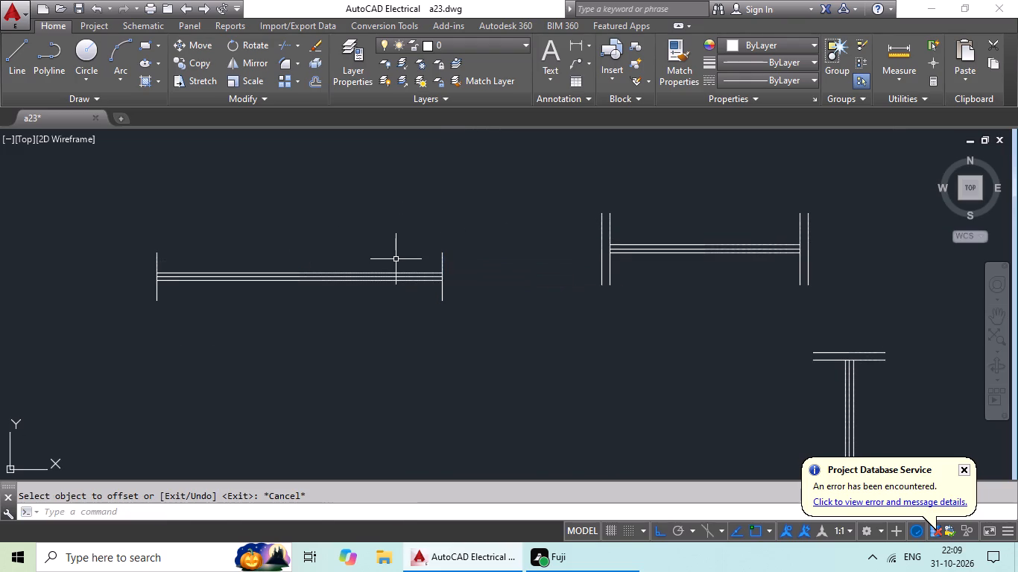
Offset both 6" end lines 1" outward to form double end lines on the symbol.
key("o")
key("Return")
type("1\"")
key("Return")
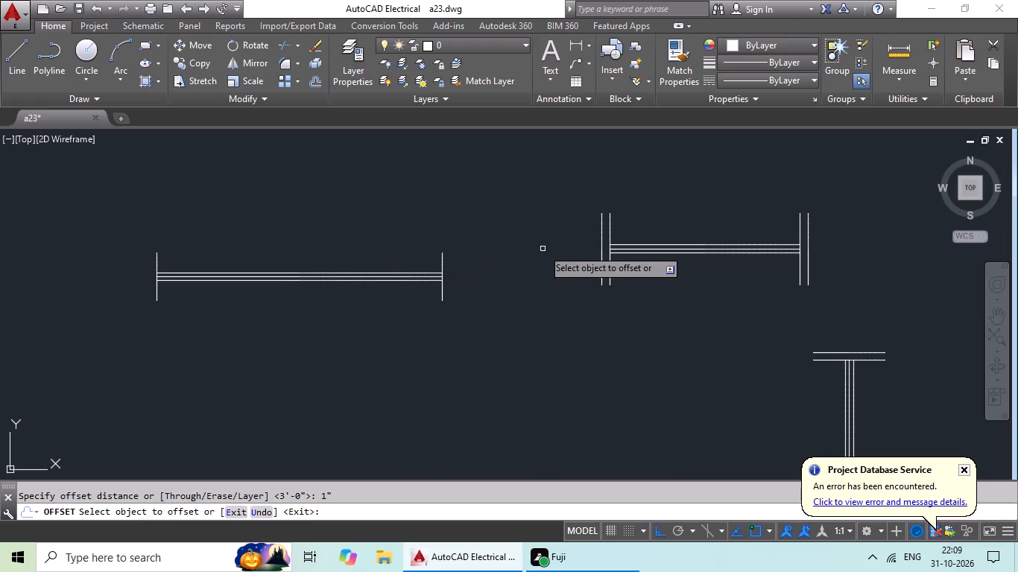
left_click_drag(441, 260, 478, 259)
left_click(496, 256)
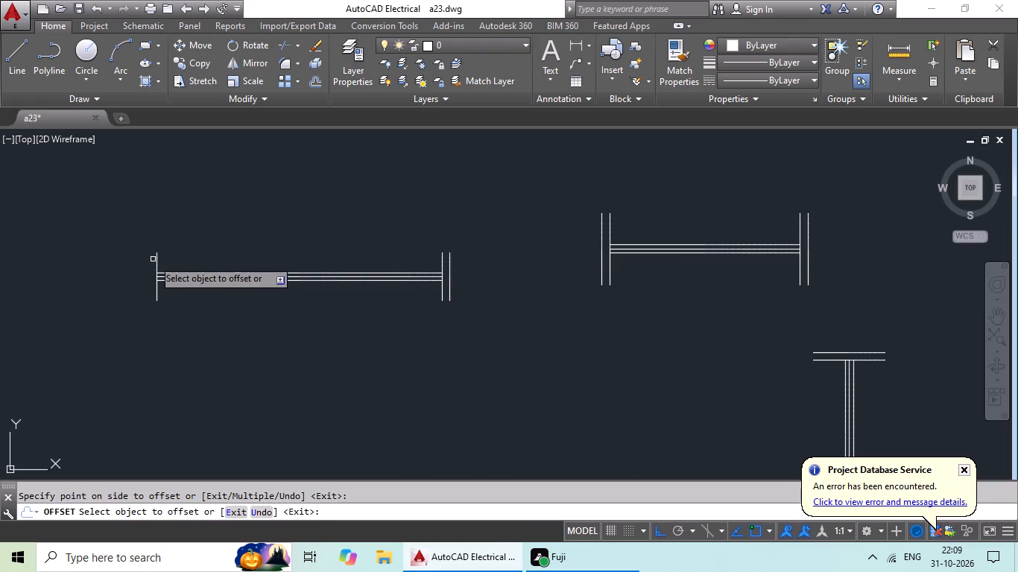
left_click_drag(155, 255, 90, 260)
left_click(90, 260)
key("Escape")
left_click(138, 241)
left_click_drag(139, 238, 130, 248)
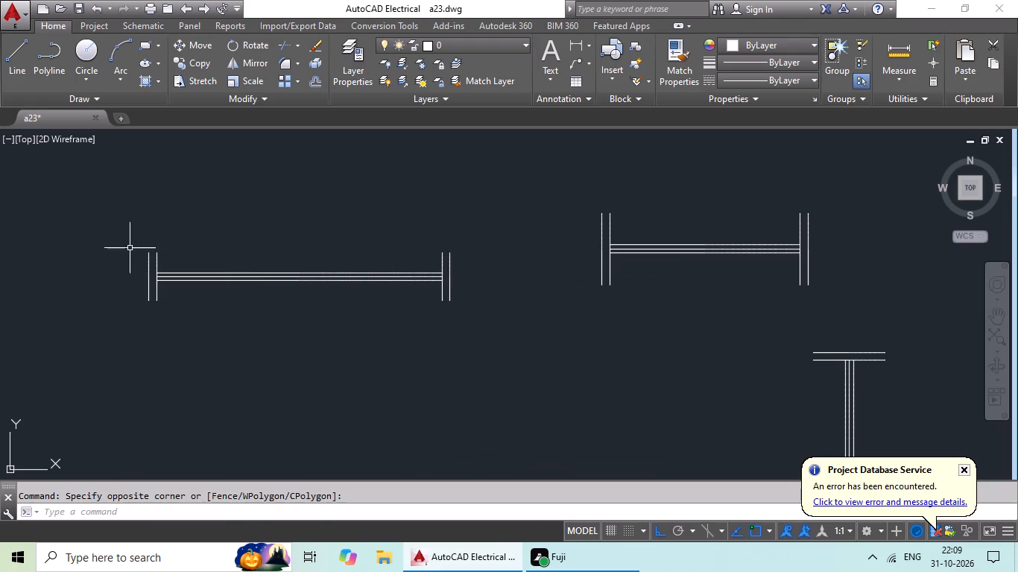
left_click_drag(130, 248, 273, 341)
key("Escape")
Copy the 3' window symbol with 6" end lines to the clipboard and paste a duplicate directly below it.
left_click_drag(203, 228, 484, 218)
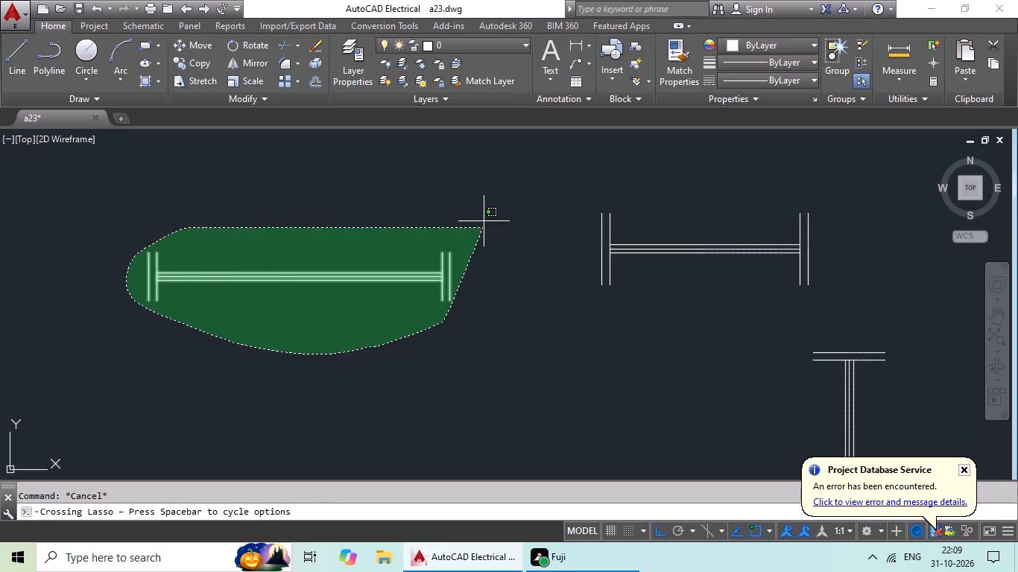
left_click_drag(484, 218, 486, 210)
key("ctrl+c")
key("ctrl+v")
scroll(359, 325, "down", 1)
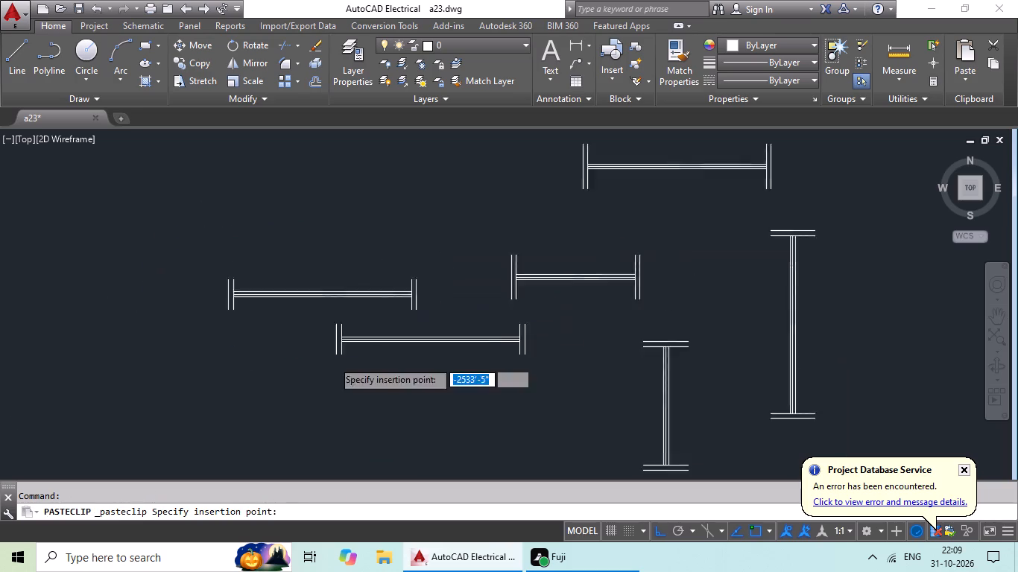
scroll(326, 375, "down", 1)
middle_click_drag(317, 413, 326, 311)
left_click(289, 289)
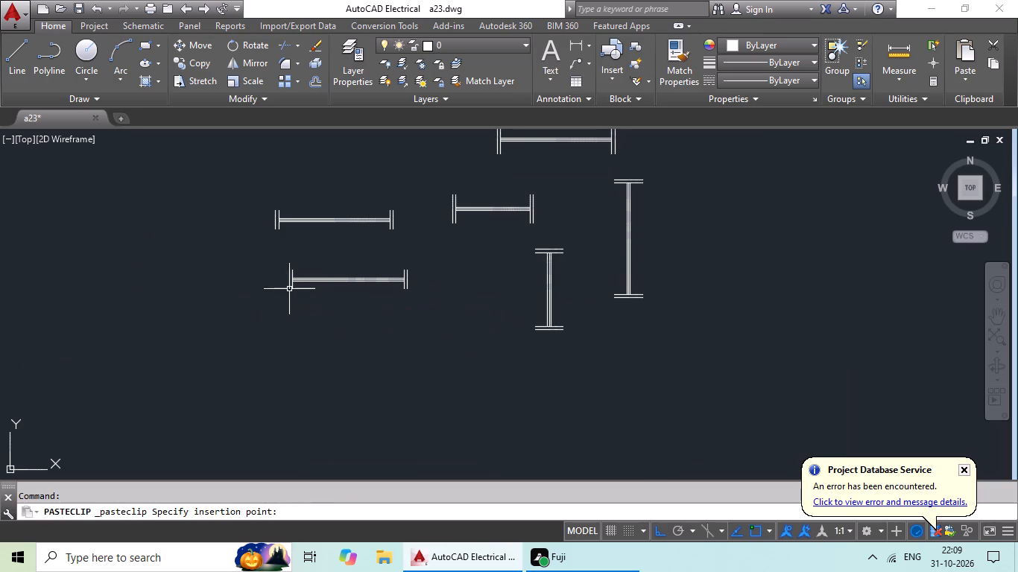
Rotate the lower 3' window symbol with 6" ends 90° counterclockwise about its top-right corner so it stands vertical.
left_click_drag(320, 264, 444, 277)
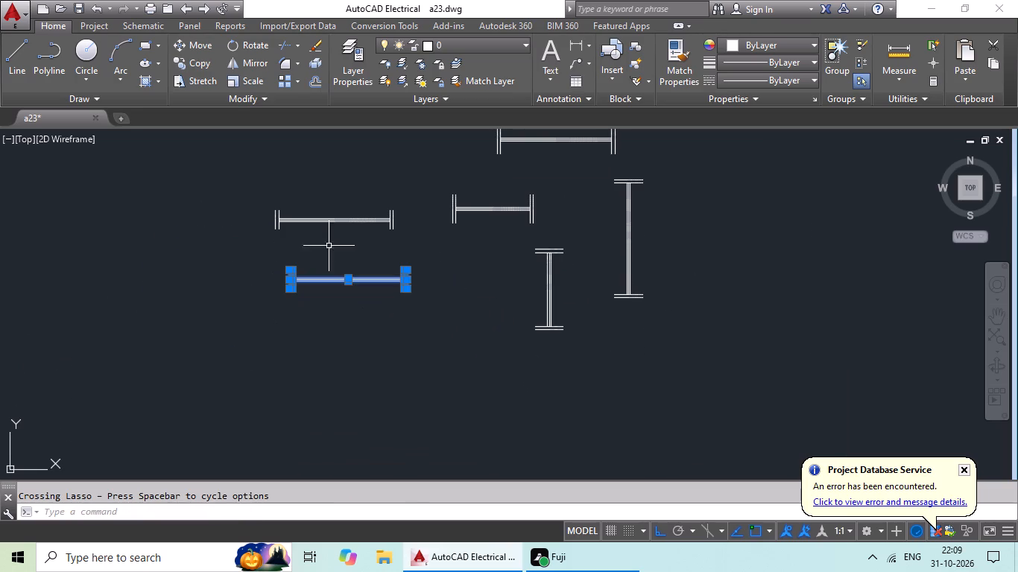
left_click_drag(242, 47, 246, 57)
left_click(239, 40)
scroll(410, 276, "up", 3)
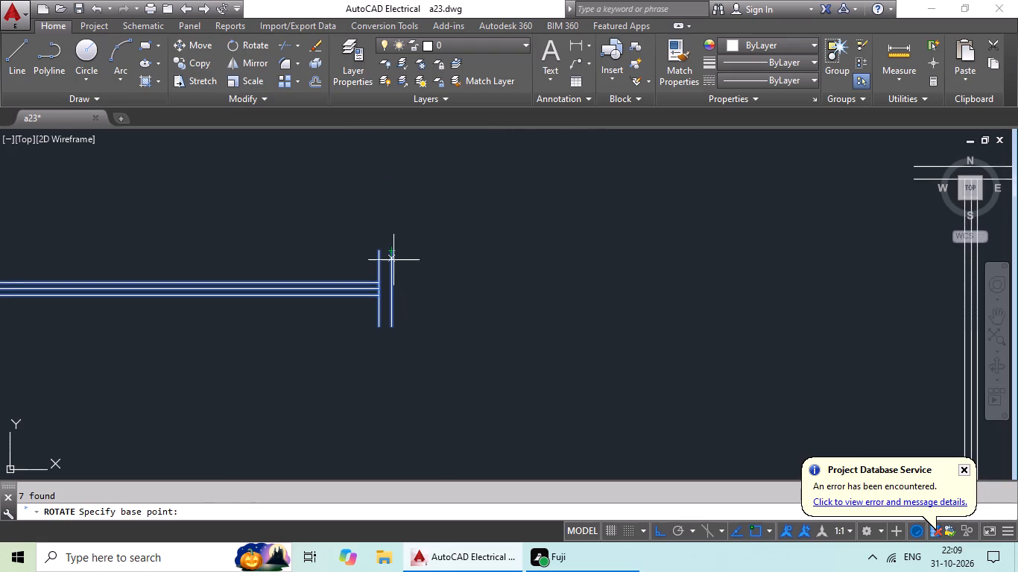
left_click_drag(393, 252, 396, 239)
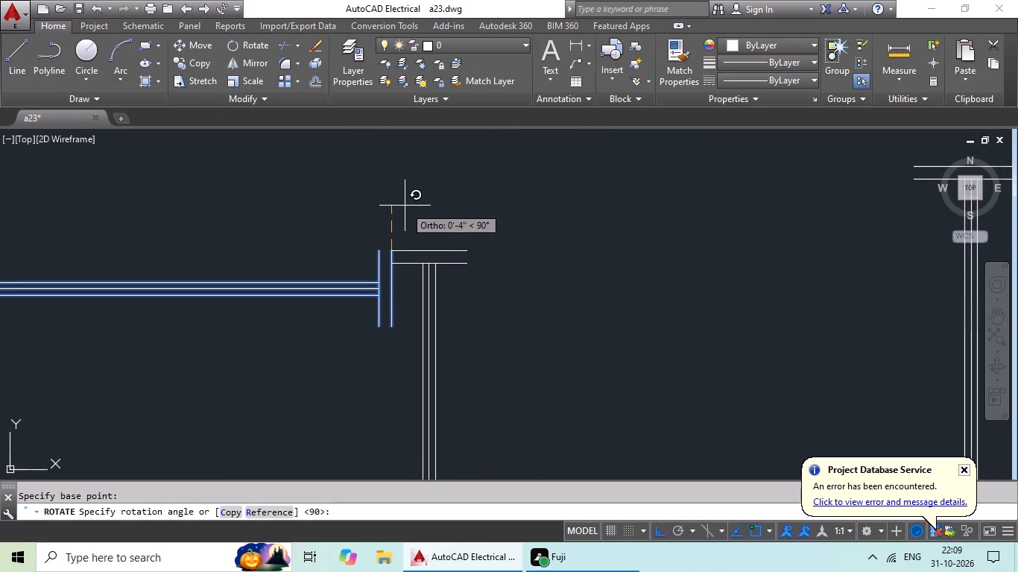
left_click(405, 206)
scroll(450, 218, "down", 4)
middle_click(478, 229)
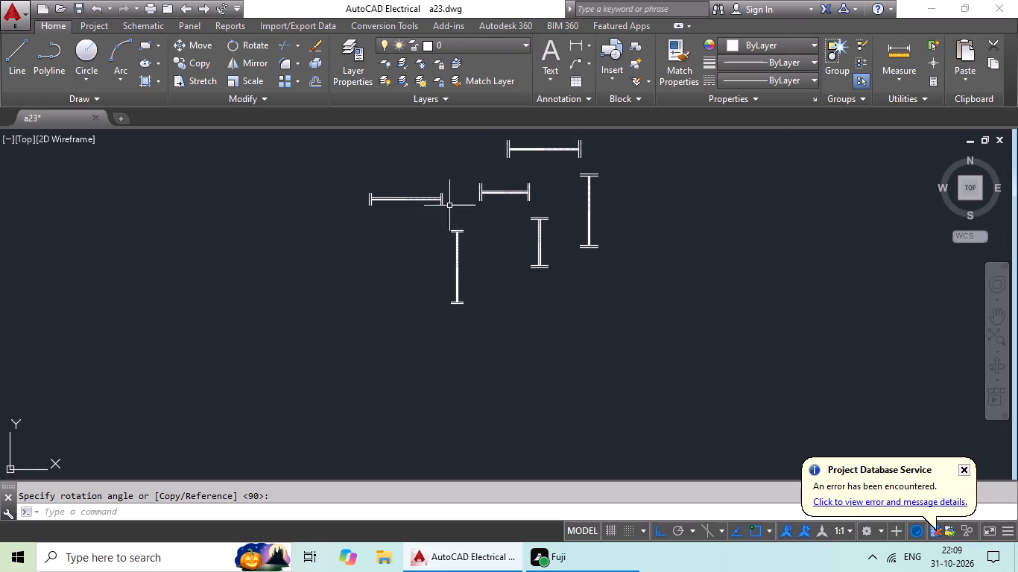
middle_click_drag(468, 194, 464, 210)
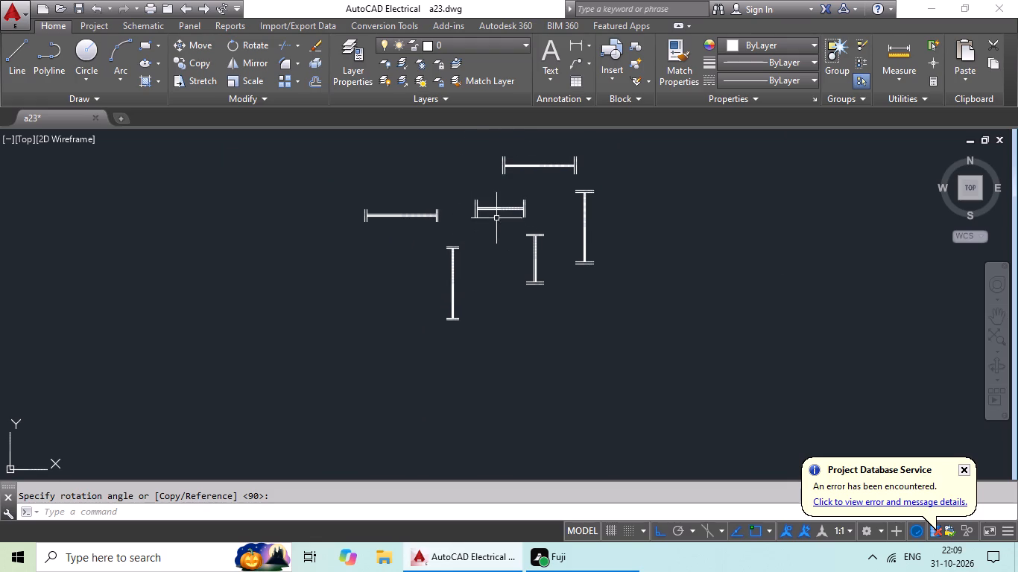
Copy the horizontal 3' symbol with 6" ends to the clipboard and paste a duplicate below it, left of the vertical one.
scroll(399, 215, "up", 1)
middle_click_drag(396, 223, 396, 372)
scroll(396, 360, "up", 2)
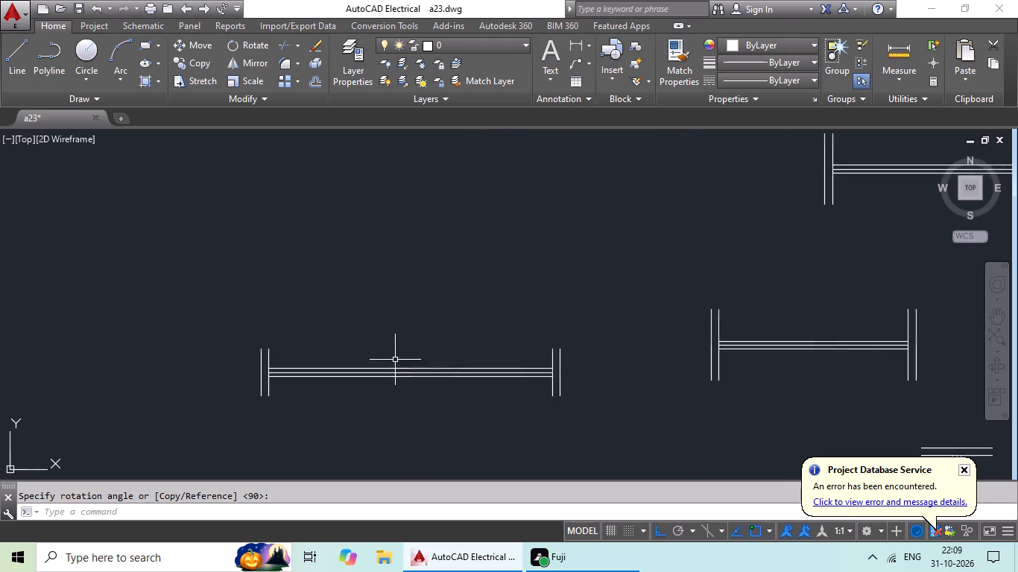
scroll(395, 360, "up", 1)
middle_click_drag(393, 349, 403, 268)
left_click_drag(339, 221, 723, 317)
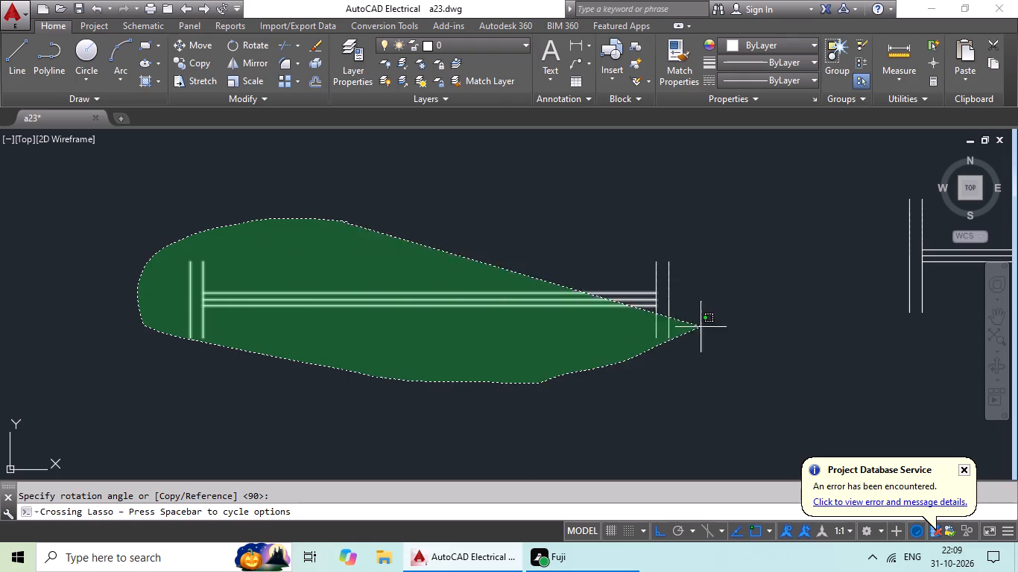
left_click_drag(723, 317, 758, 285)
key("ctrl+c")
key("ctrl+v")
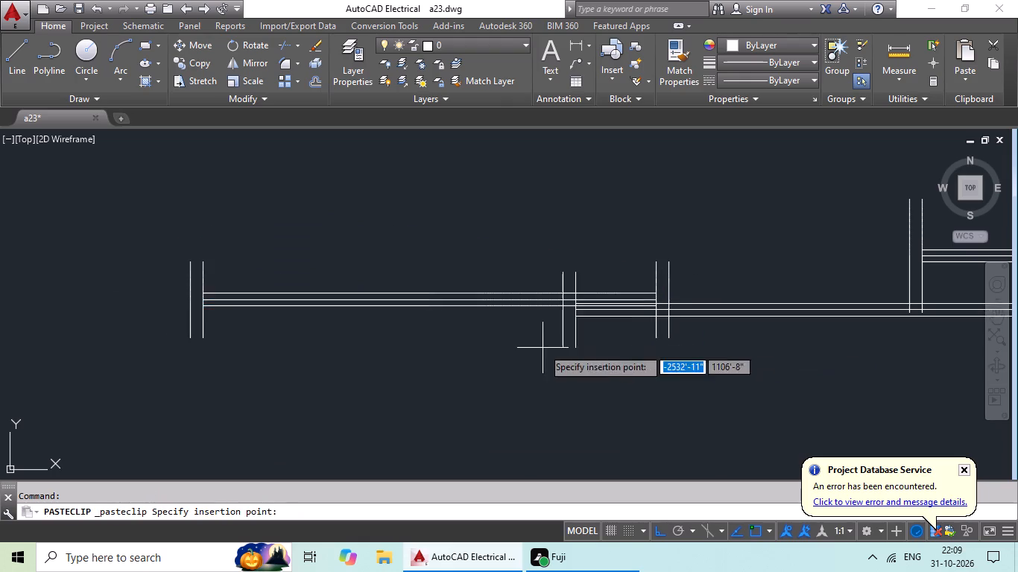
scroll(441, 360, "down", 1)
middle_click_drag(440, 359, 458, 206)
left_click(253, 337)
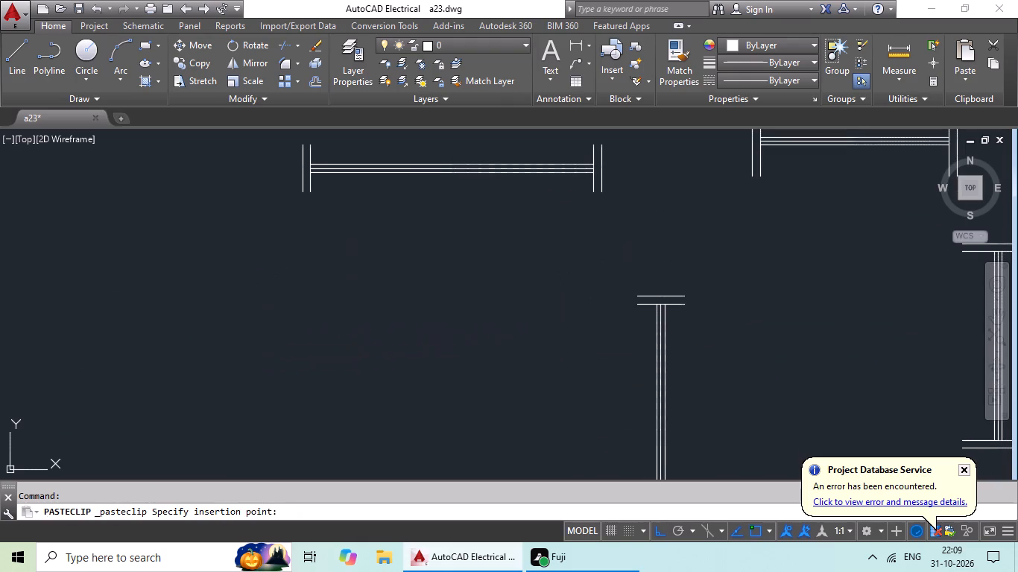
scroll(522, 302, "up", 2)
scroll(523, 302, "down", 1)
key("Escape")
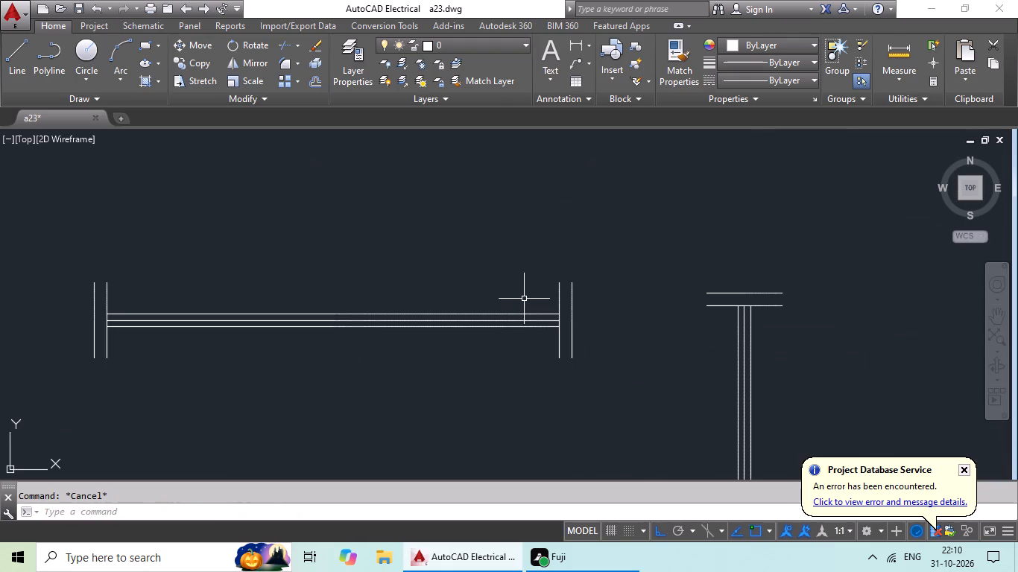
Offset the new duplicate's inner right end line 2' to the left.
key("o")
key("Return")
type("2'")
key("Return")
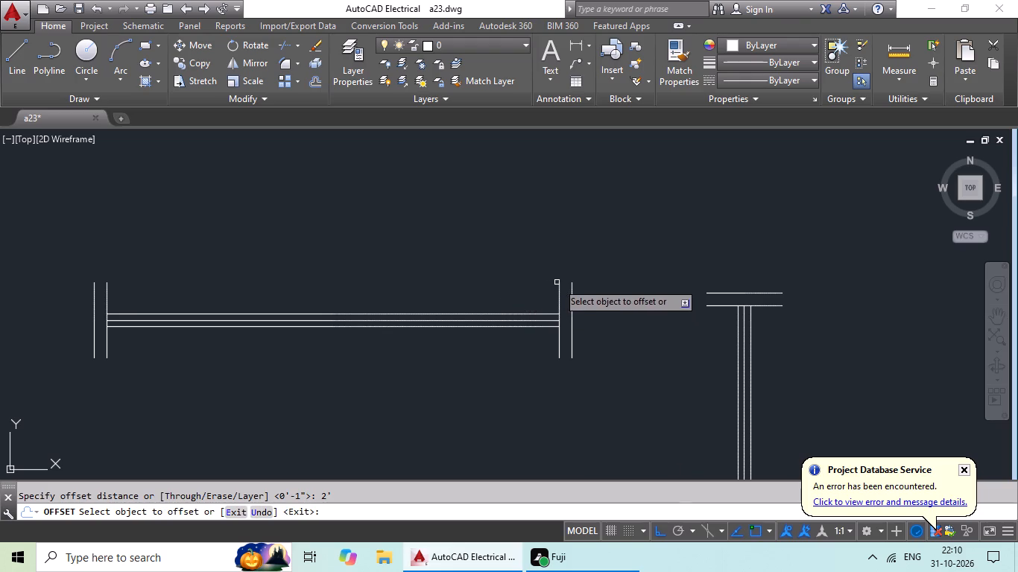
left_click_drag(560, 296, 521, 301)
left_click(402, 302)
key("Escape")
key("Escape")
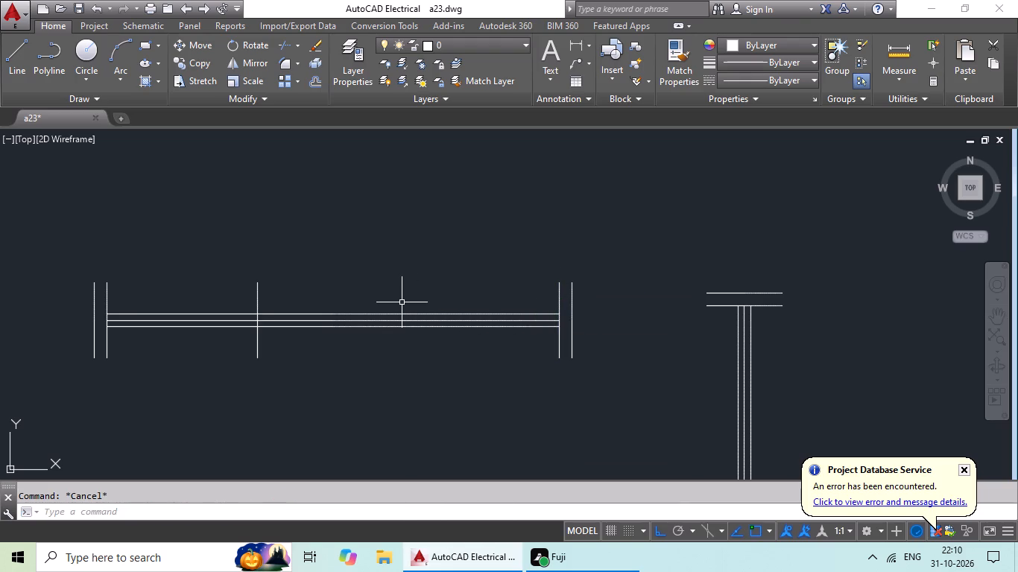
Offset the new vertical line inside the lower horizontal duplicate 1" to the left.
key("o")
key("Return")
key("6")
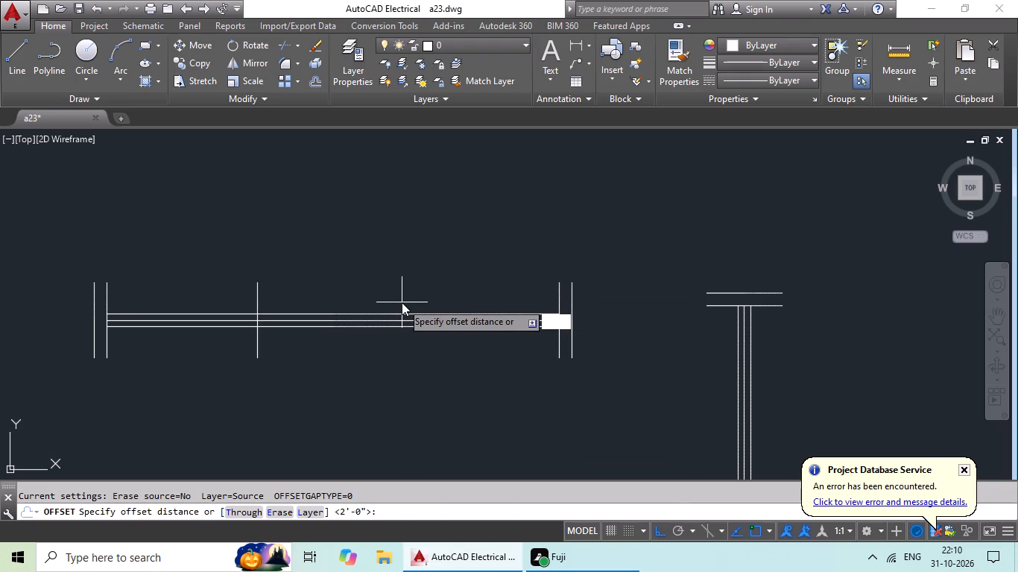
key("BackSpace")
type("1\"")
key("Return")
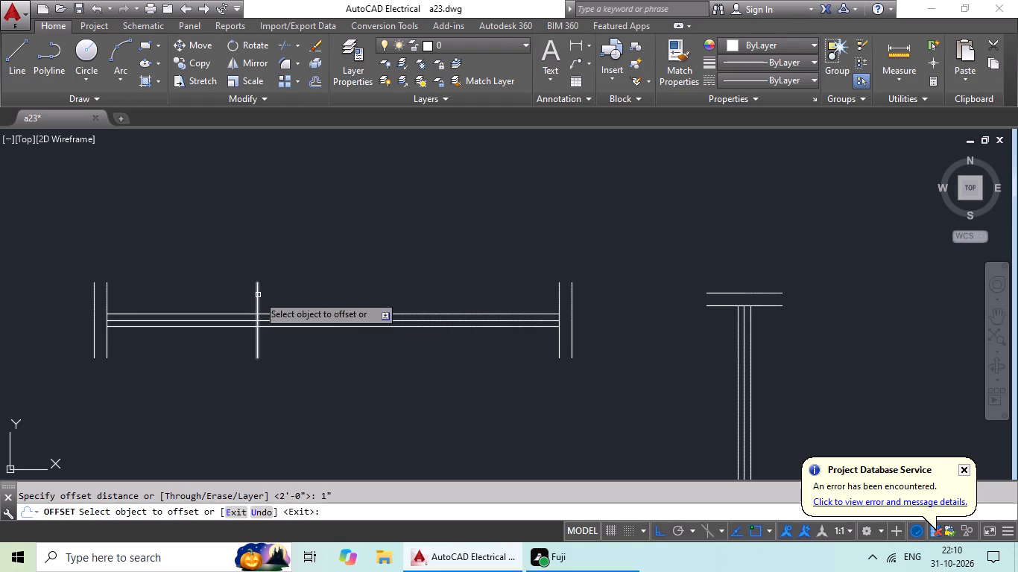
left_click_drag(258, 295, 244, 303)
left_click(212, 309)
key("Escape")
key("Escape")
Trim the three horizontal glazing lines between the two new vertical end lines of the duplicate.
type("tr")
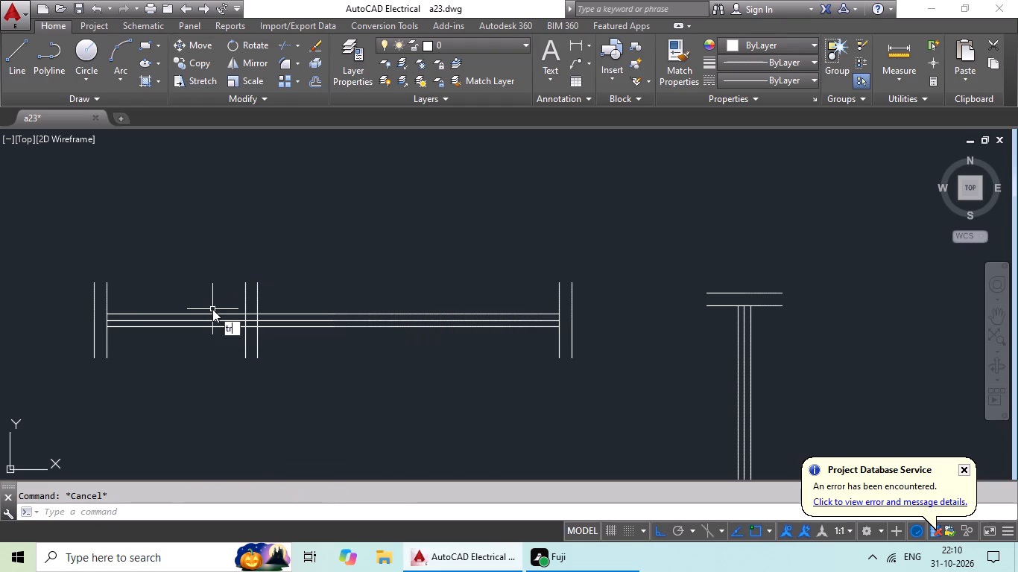
key("space")
key("space")
scroll(256, 328, "up", 5)
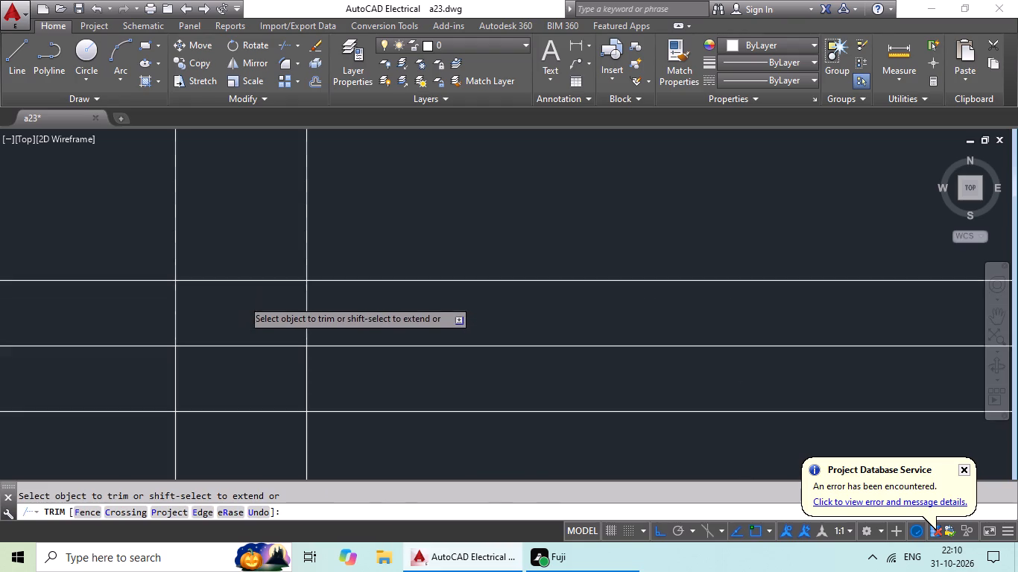
left_click_drag(247, 269, 217, 460)
scroll(243, 407, "down", 4)
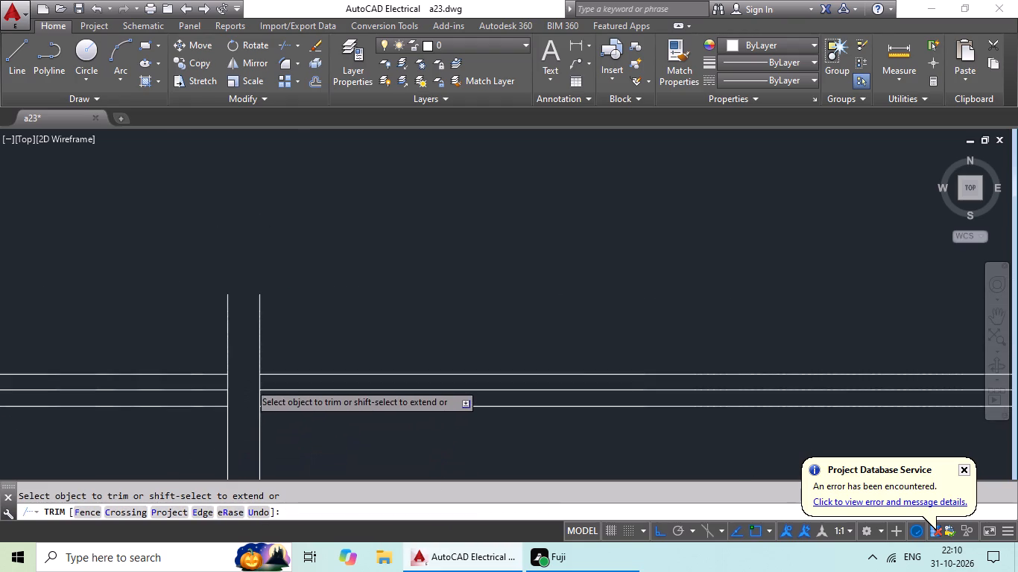
scroll(249, 383, "down", 1)
key("Escape")
Delete the leftover left portion of the duplicate, with its two old end lines and three glazing line pieces, keeping the 2' symbol.
left_click_drag(208, 349, 34, 384)
left_click_drag(169, 340, 168, 351)
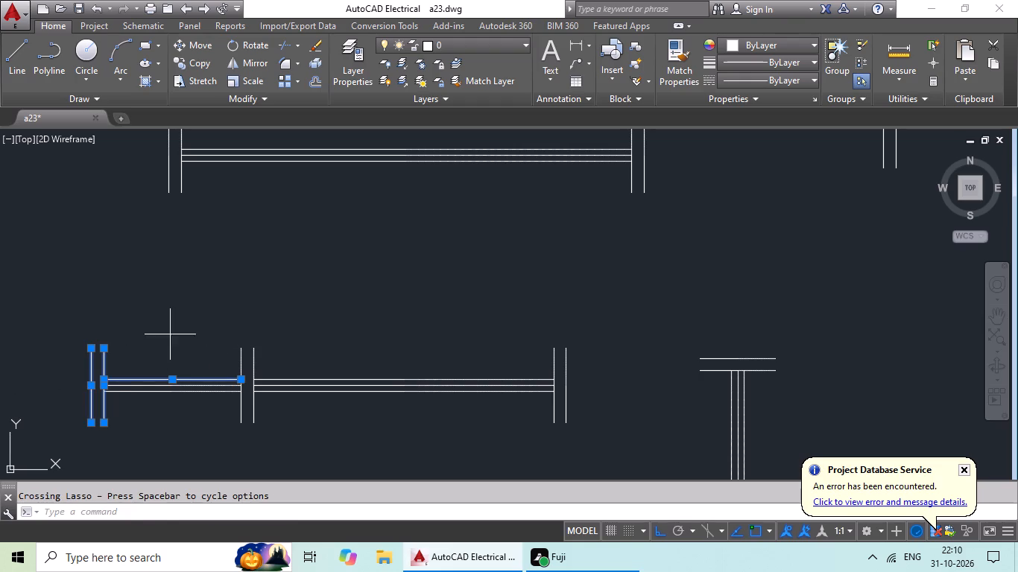
left_click_drag(168, 351, 38, 417)
key("Delete")
Copy the new horizontal 2' window symbol with 6" ends to the clipboard and paste a duplicate directly below it.
scroll(301, 366, "down", 2)
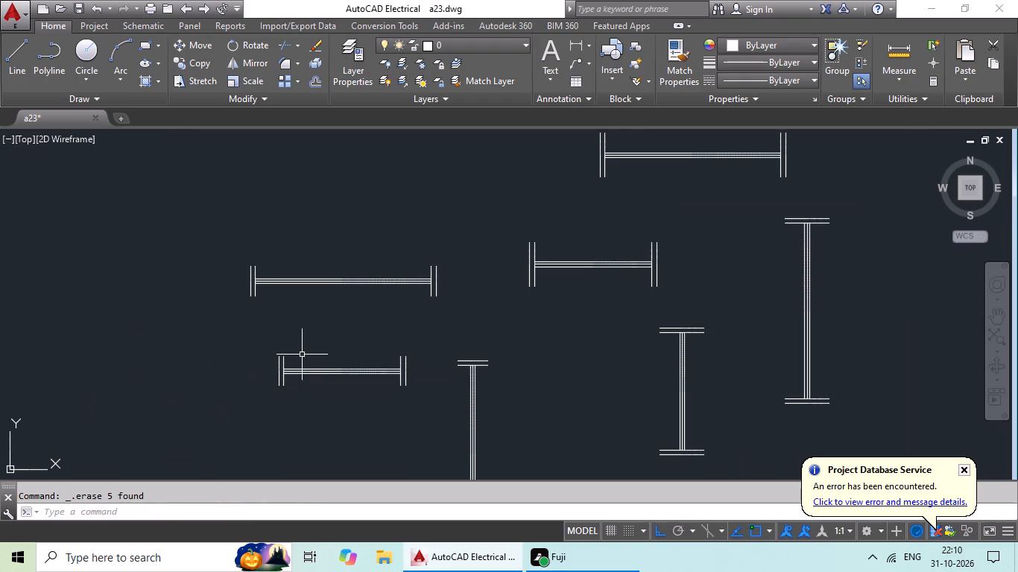
left_click_drag(303, 342, 425, 336)
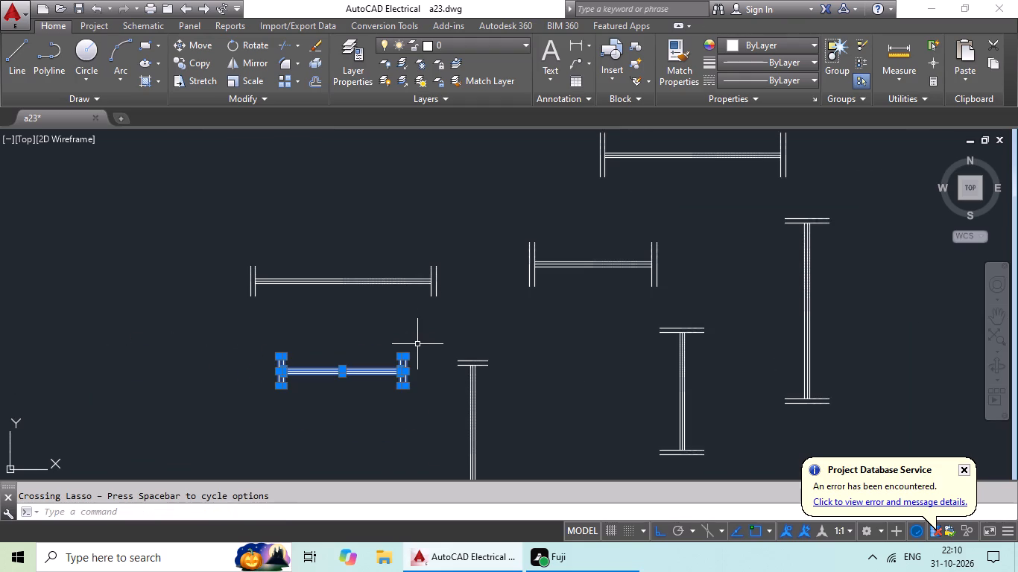
key("ctrl+c")
key("ctrl+v")
middle_click_drag(273, 412, 291, 317)
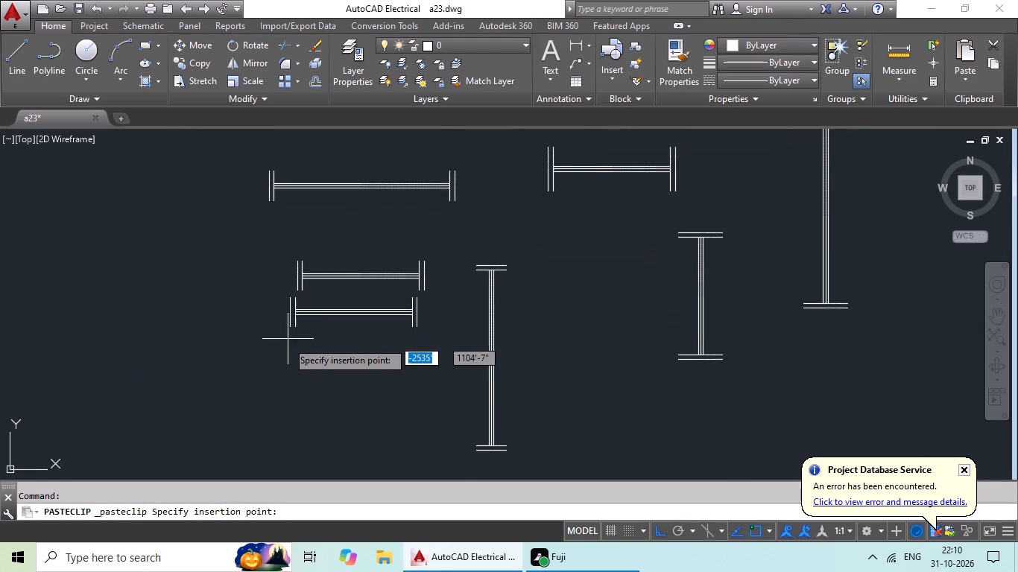
left_click(291, 363)
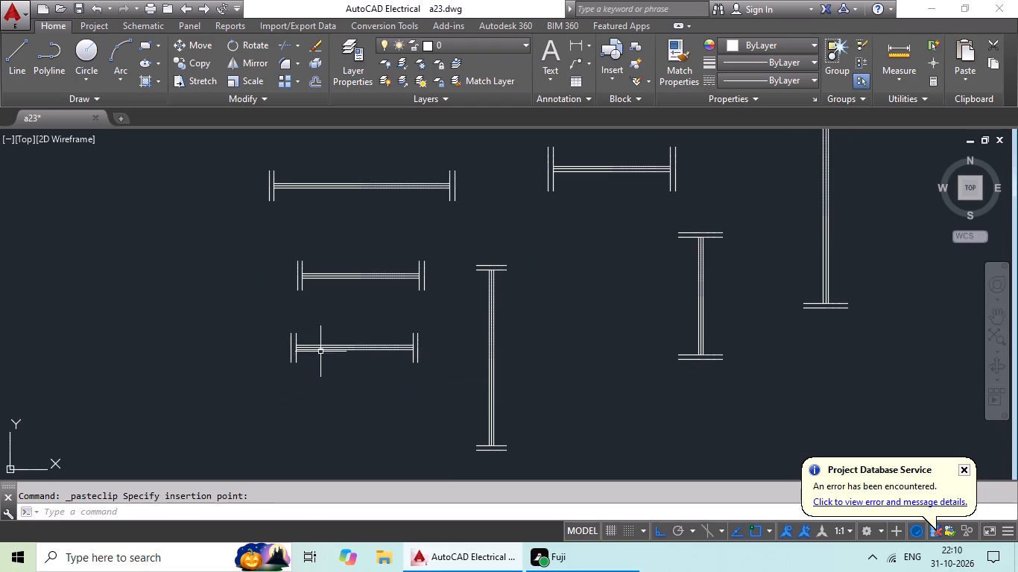
Rotate the lower 2' window symbol with 6" ends 90° counterclockwise about its top-right corner so it stands vertical.
scroll(330, 346, "up", 2)
left_click_drag(335, 315, 581, 338)
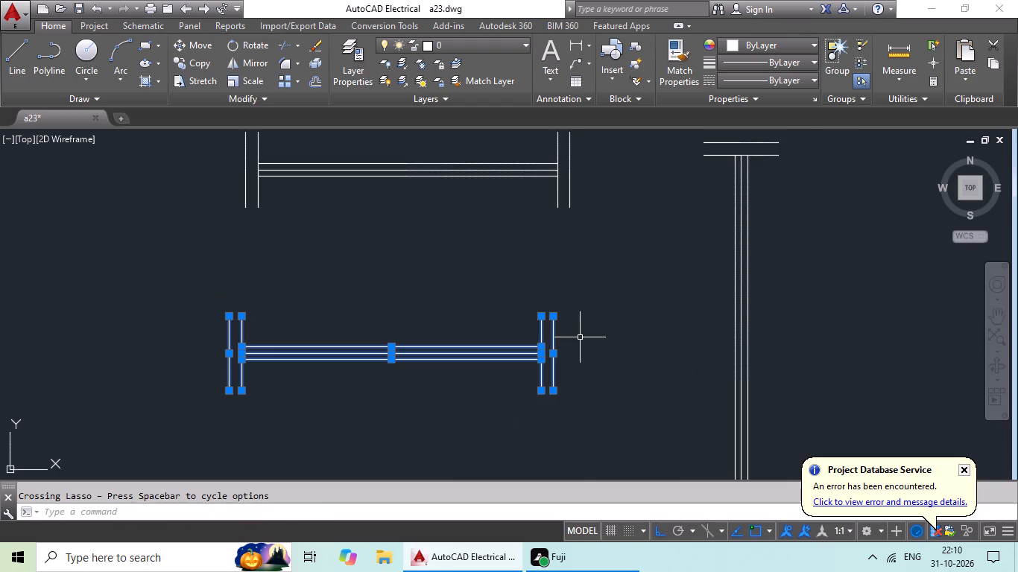
left_click_drag(240, 45, 241, 51)
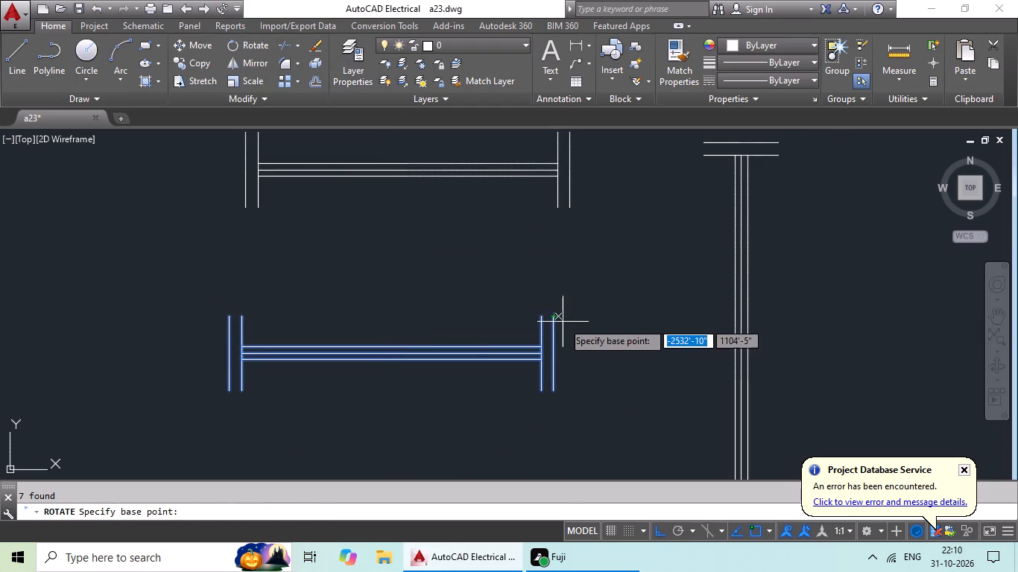
left_click_drag(551, 317, 559, 294)
left_click(557, 276)
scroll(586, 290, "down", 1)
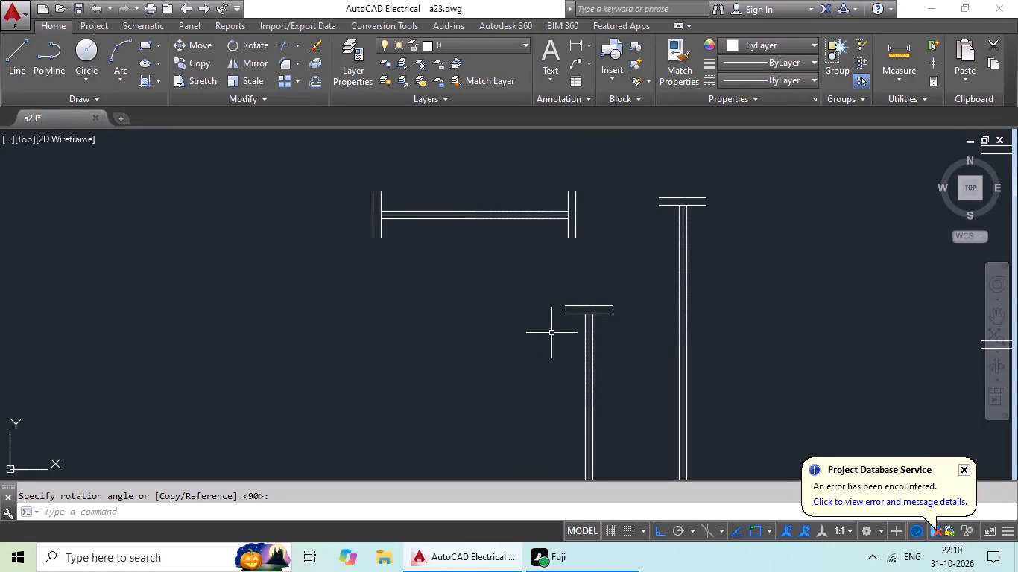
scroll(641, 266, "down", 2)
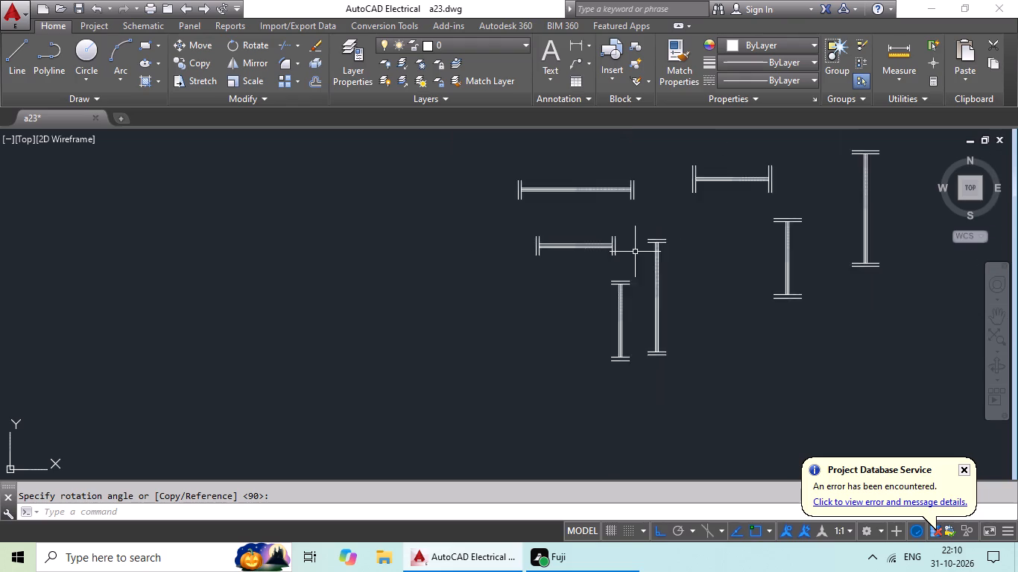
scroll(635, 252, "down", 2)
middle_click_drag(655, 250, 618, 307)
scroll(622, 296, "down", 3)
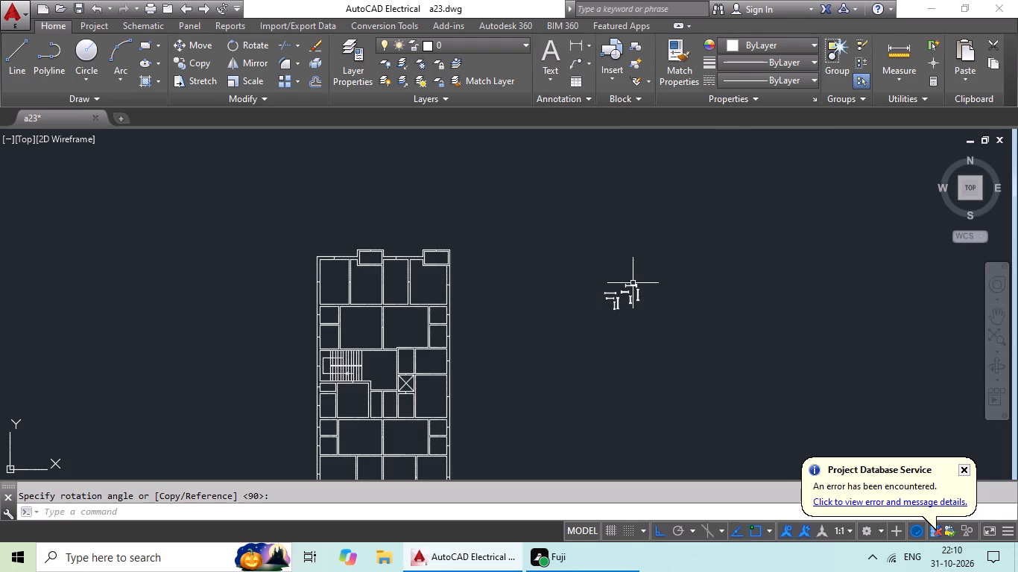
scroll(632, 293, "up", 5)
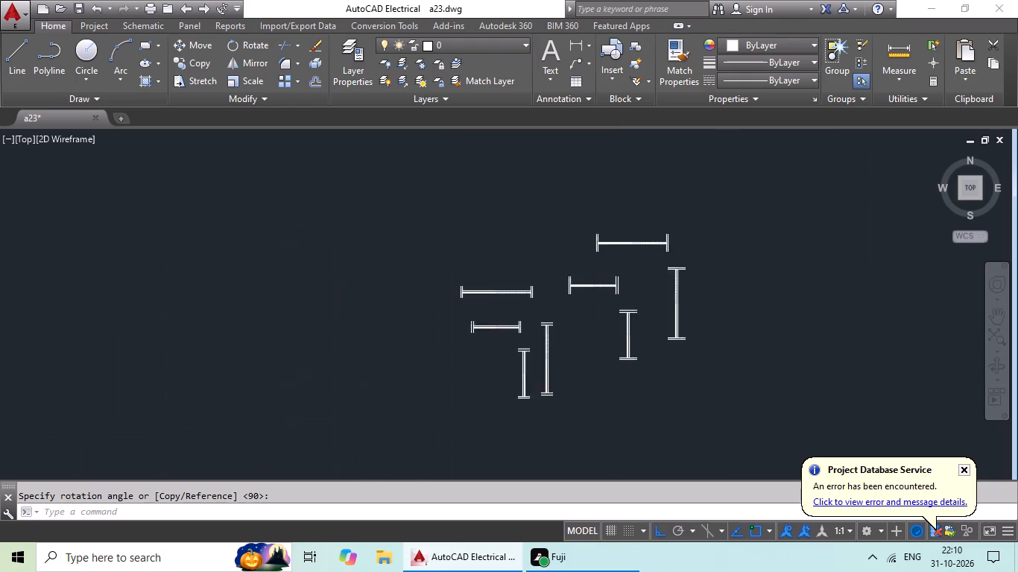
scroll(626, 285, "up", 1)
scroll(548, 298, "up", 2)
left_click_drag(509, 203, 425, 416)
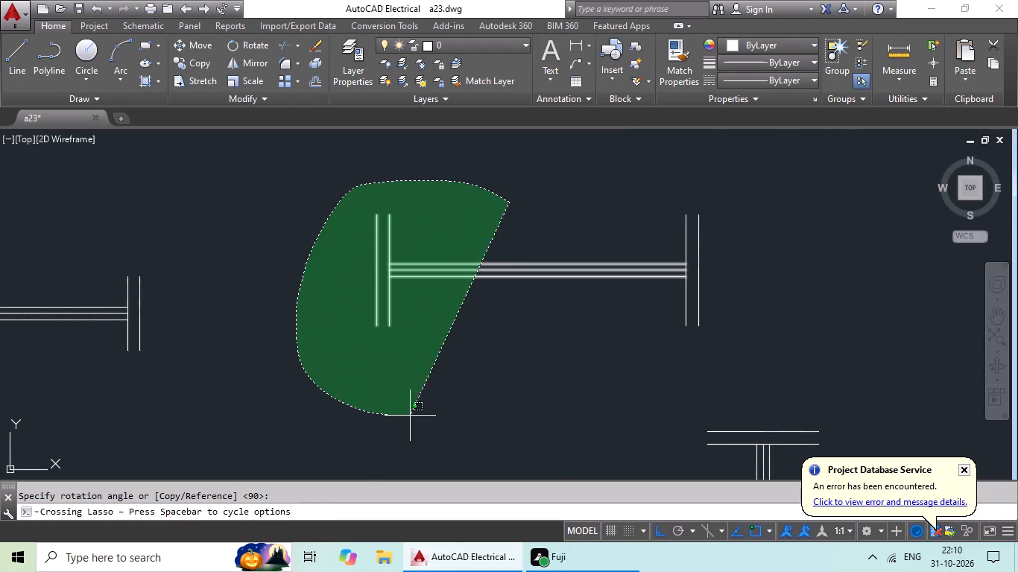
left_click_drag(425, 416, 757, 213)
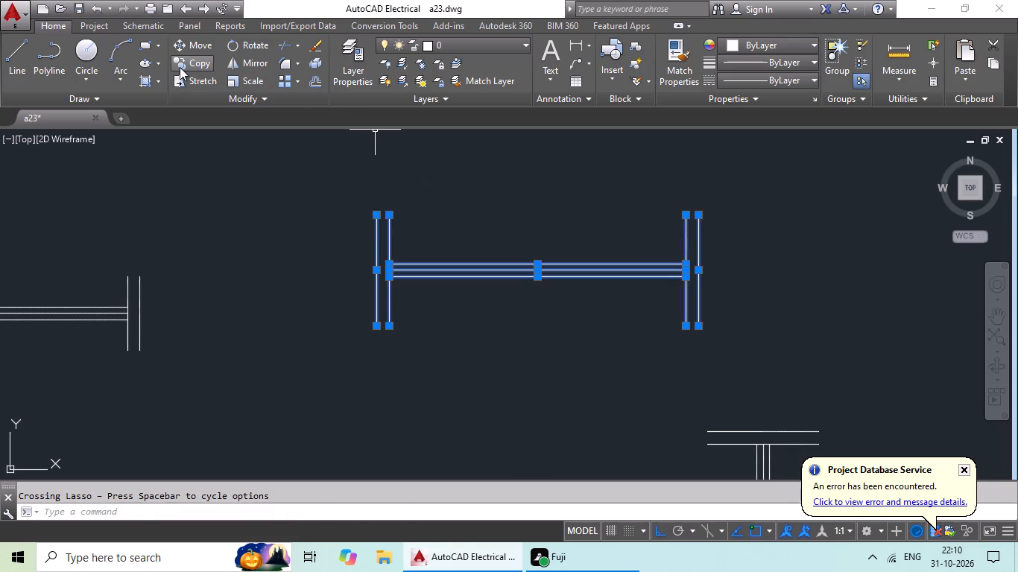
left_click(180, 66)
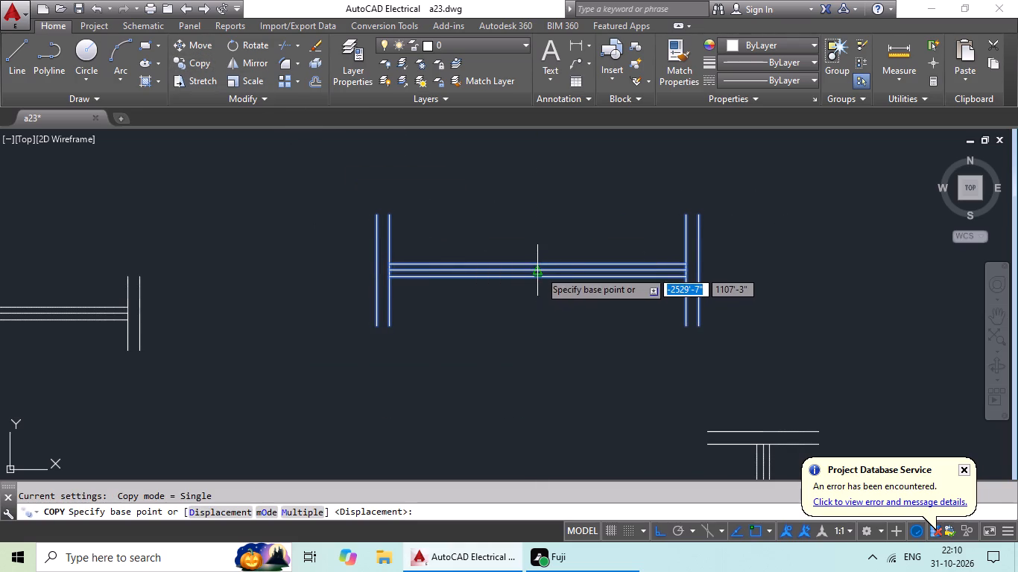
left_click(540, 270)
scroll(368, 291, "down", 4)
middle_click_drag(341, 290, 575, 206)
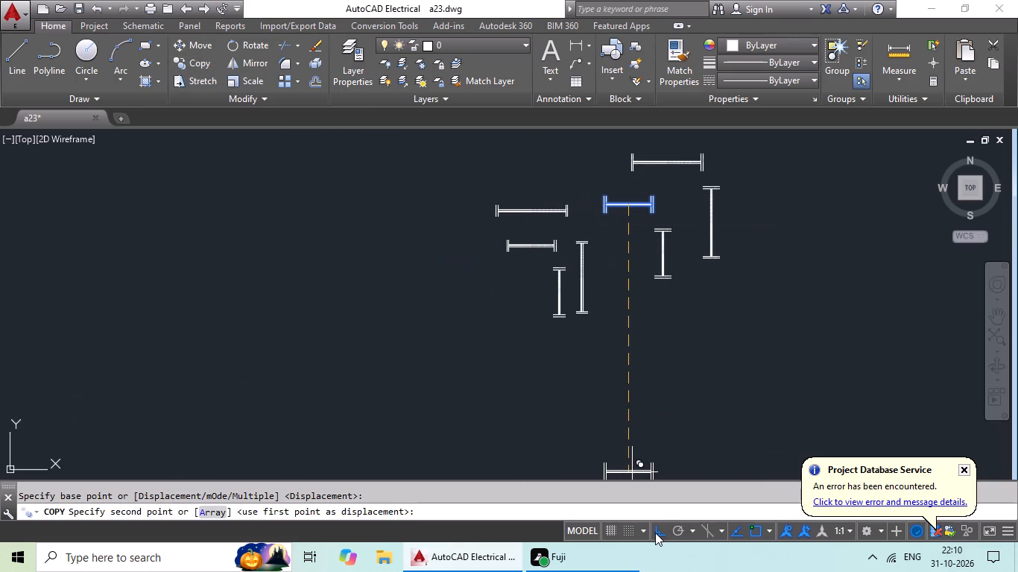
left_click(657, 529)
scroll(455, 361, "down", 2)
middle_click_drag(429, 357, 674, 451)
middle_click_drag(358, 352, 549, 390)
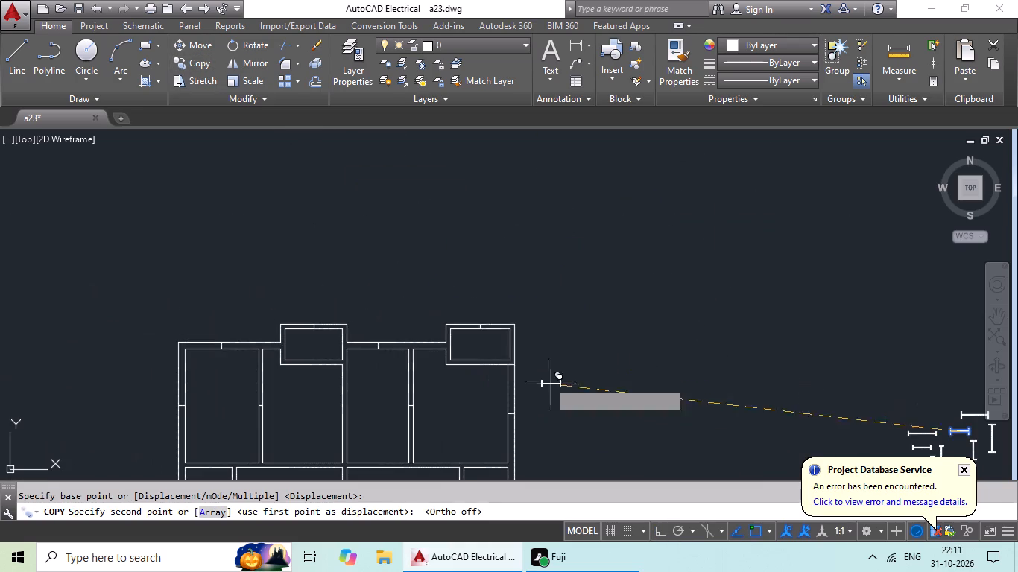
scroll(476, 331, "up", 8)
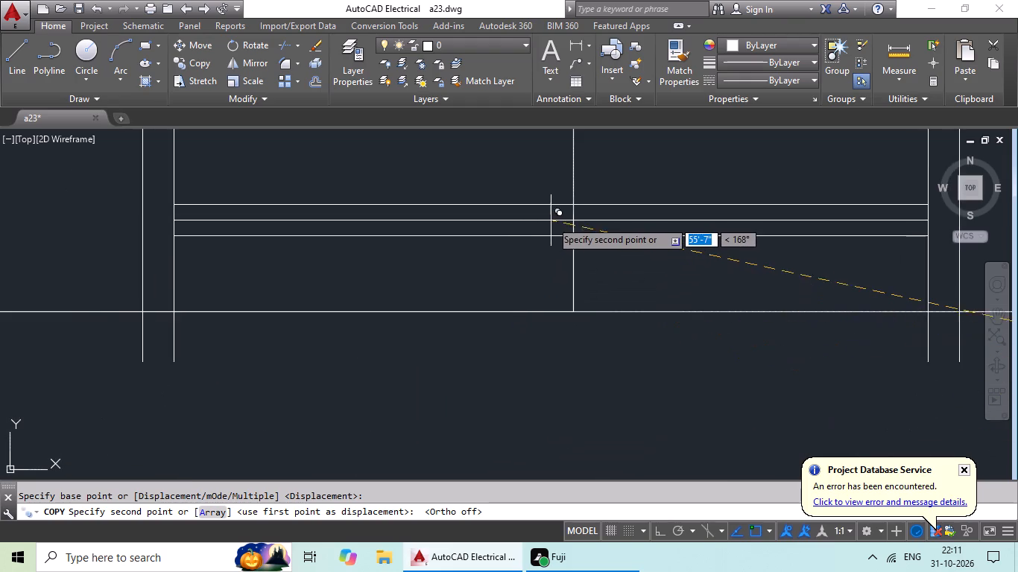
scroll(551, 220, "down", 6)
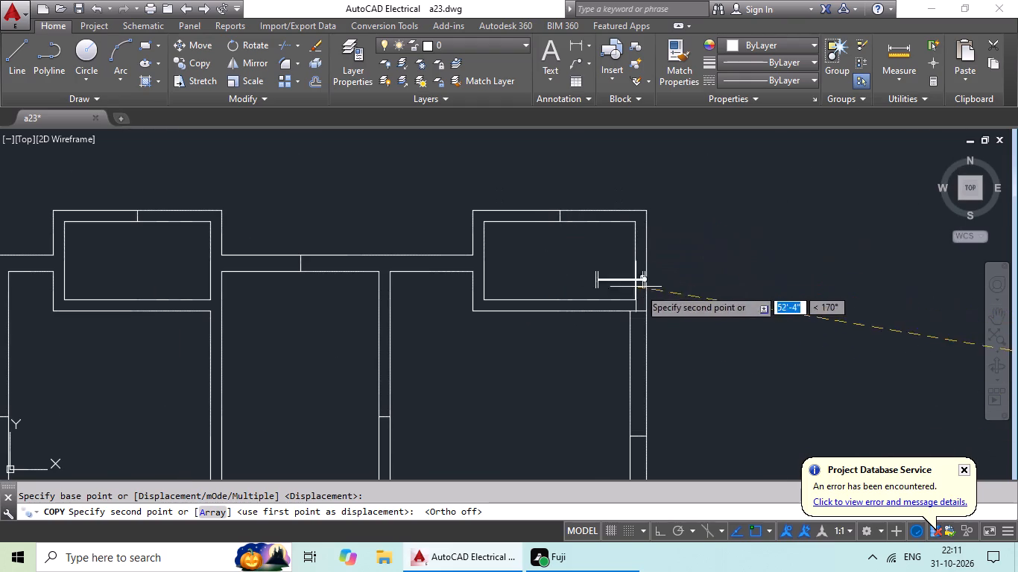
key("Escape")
Copy the vertical 3' window symbol with the longer end lines by its midpoint onto the wall marker's midpoint in the top-right room's outer right wall.
scroll(654, 302, "down", 2)
middle_click_drag(697, 301, 443, 251)
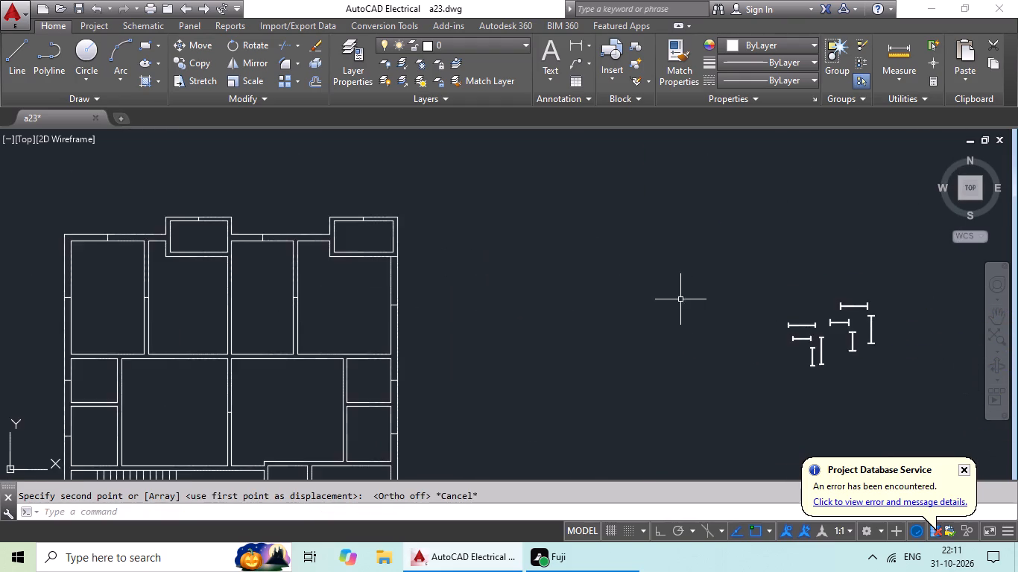
middle_click_drag(680, 299, 426, 251)
scroll(613, 277, "up", 3)
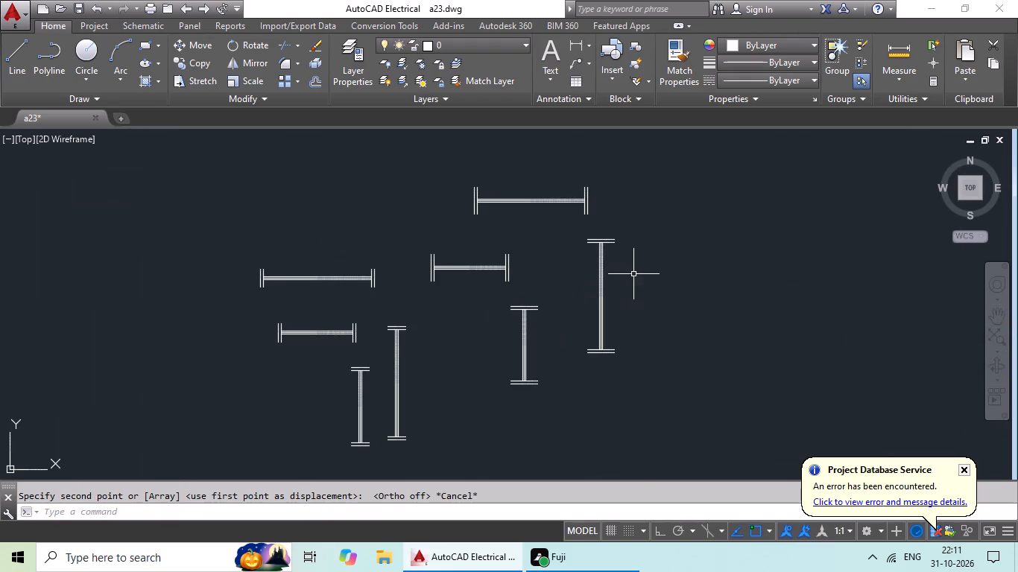
left_click_drag(627, 238, 623, 385)
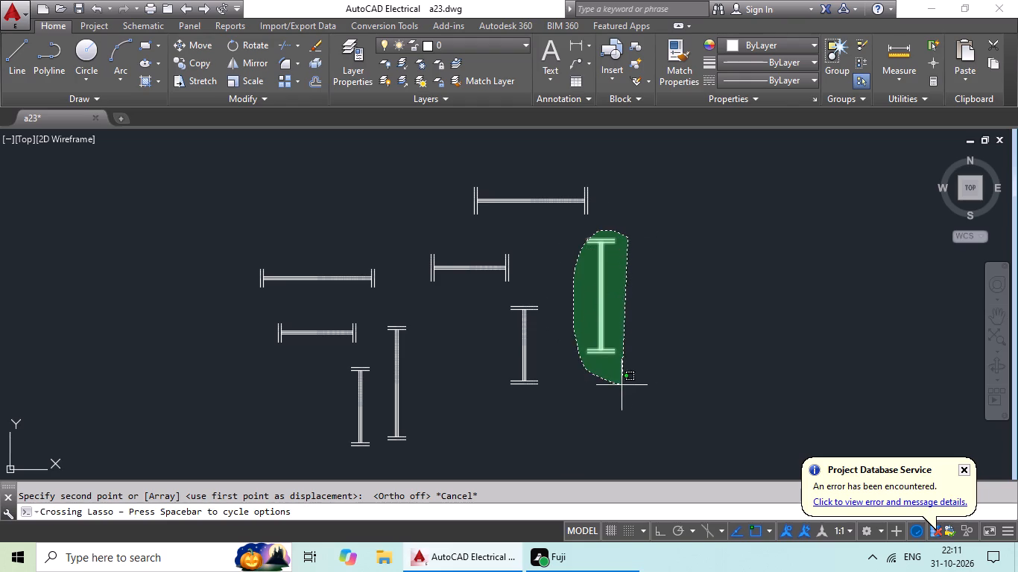
left_click_drag(623, 385, 679, 365)
left_click(173, 57)
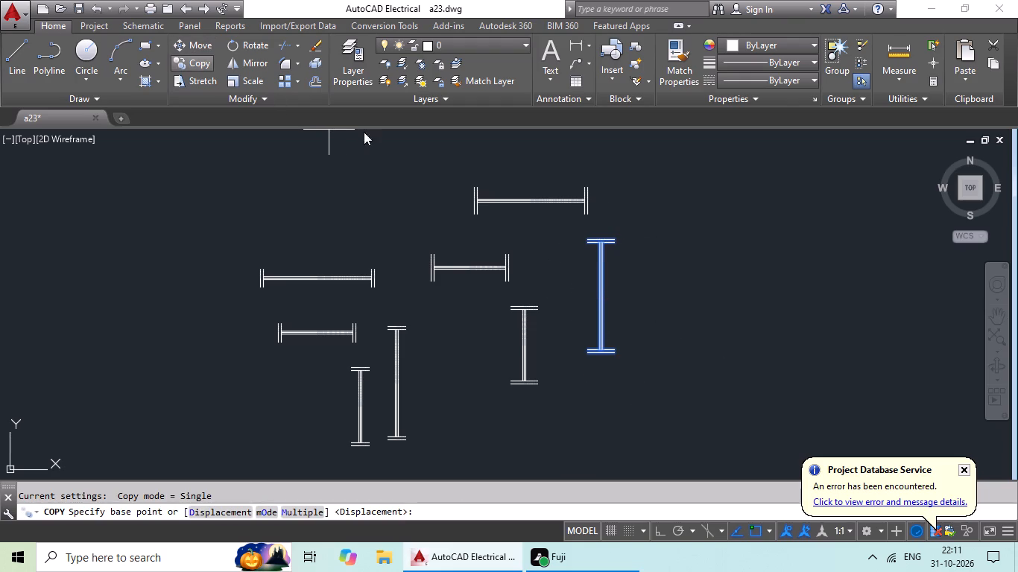
scroll(627, 302, "up", 3)
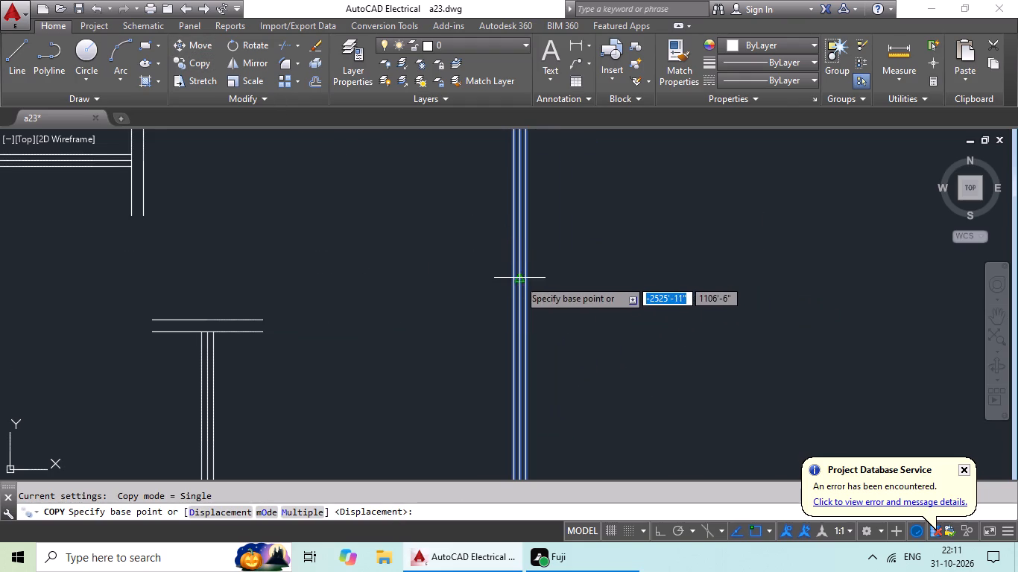
left_click_drag(521, 276, 443, 279)
scroll(71, 282, "down", 3)
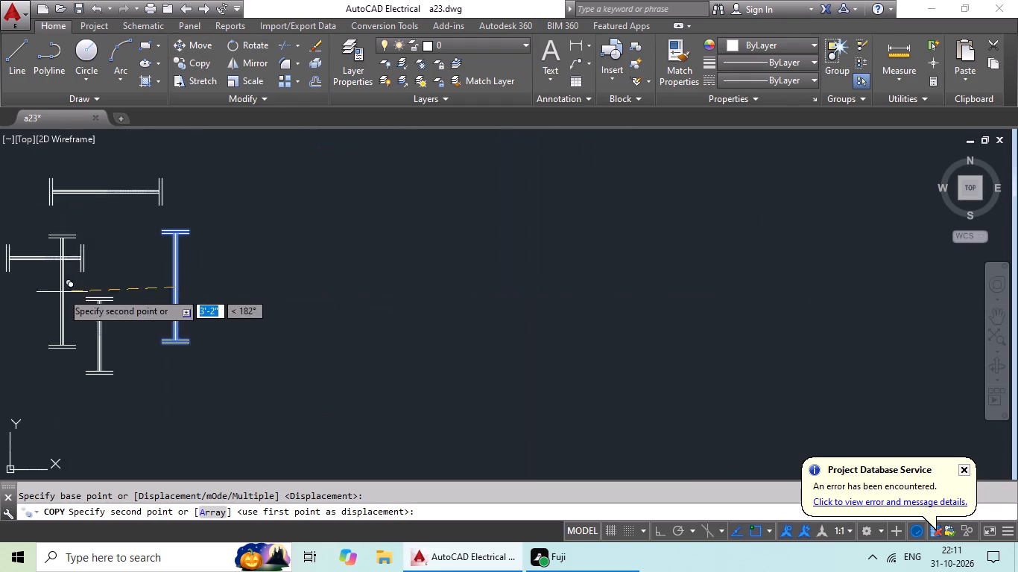
middle_click_drag(62, 292, 503, 277)
scroll(77, 320, "down", 1)
middle_click_drag(55, 331, 420, 329)
scroll(346, 339, "down", 3)
middle_click_drag(254, 330, 444, 330)
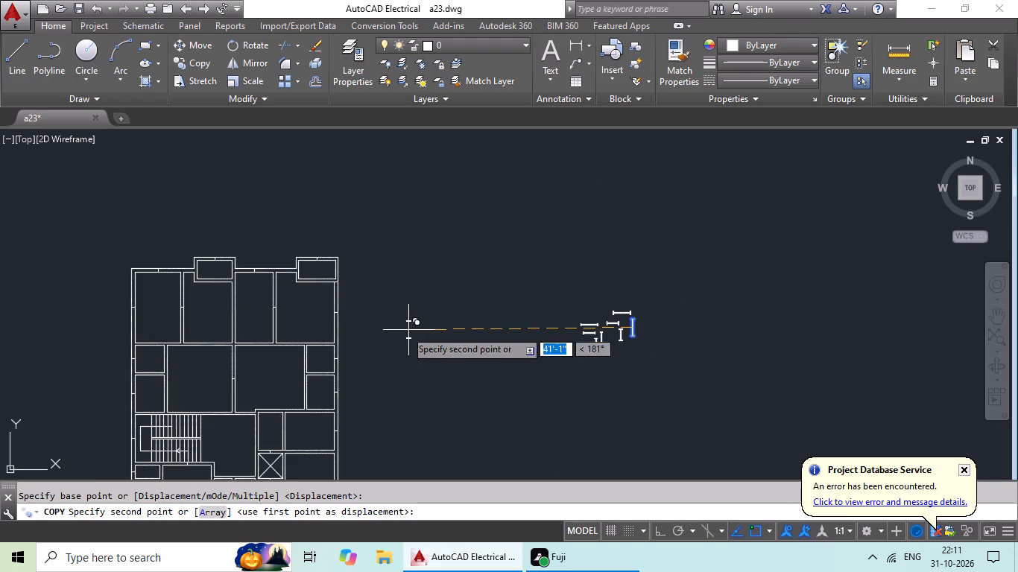
scroll(338, 316, "up", 6)
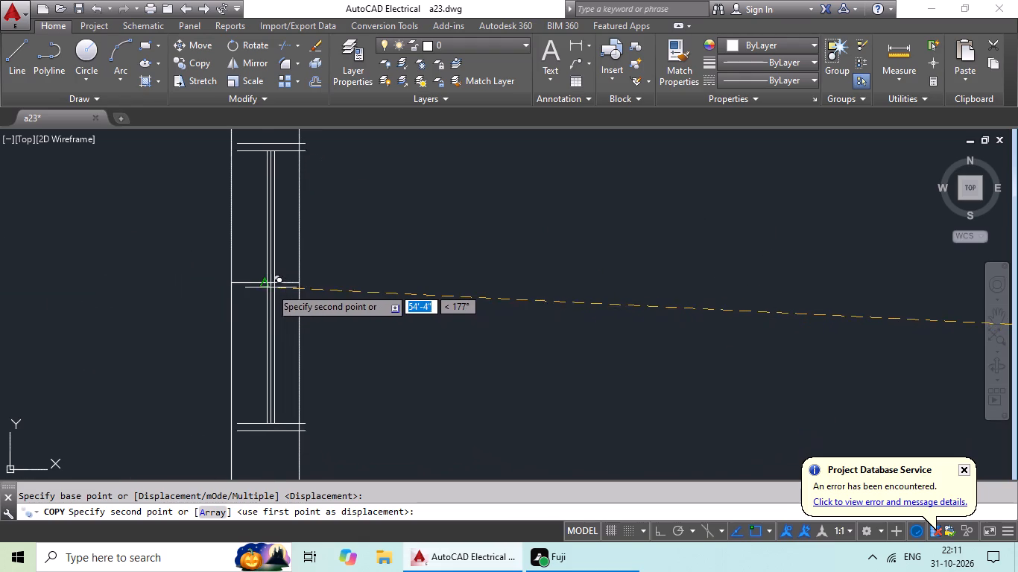
left_click(262, 283)
Copy the horizontal 2' window symbol with 6" ends by its midpoint onto the marker's midpoint in the top-right projecting room's top wall.
scroll(431, 287, "down", 3)
middle_click_drag(514, 288, 426, 368)
scroll(440, 332, "down", 1)
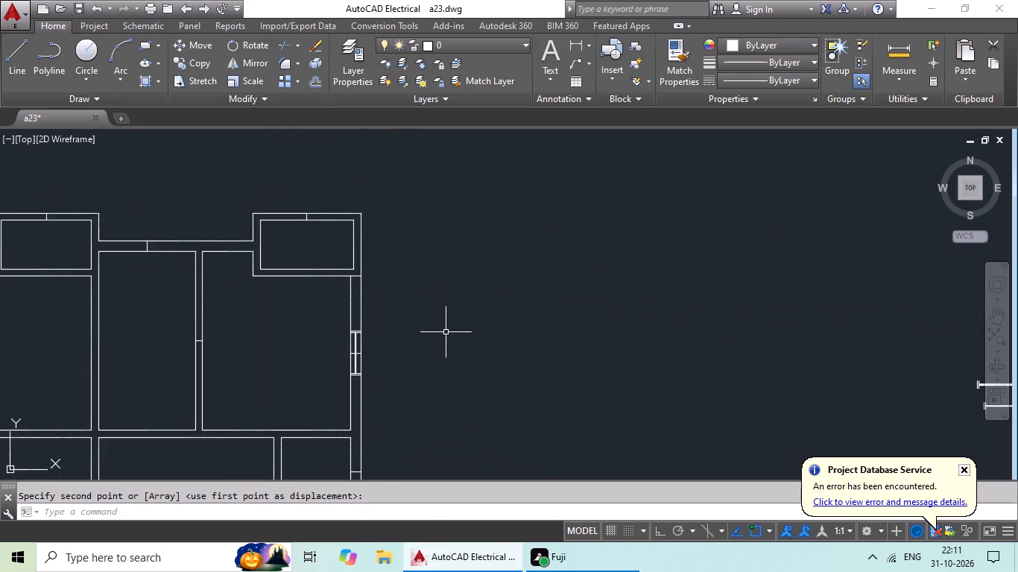
middle_click_drag(509, 317, 292, 222)
scroll(466, 257, "down", 2)
middle_click_drag(475, 306, 413, 337)
scroll(539, 302, "up", 3)
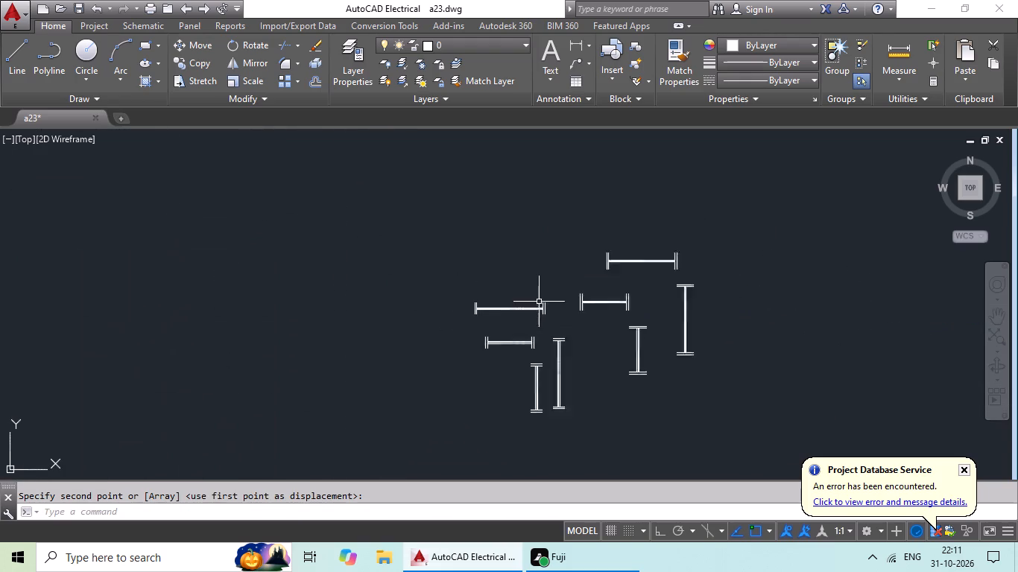
scroll(539, 302, "up", 1)
scroll(503, 368, "up", 3)
left_click_drag(488, 306, 333, 452)
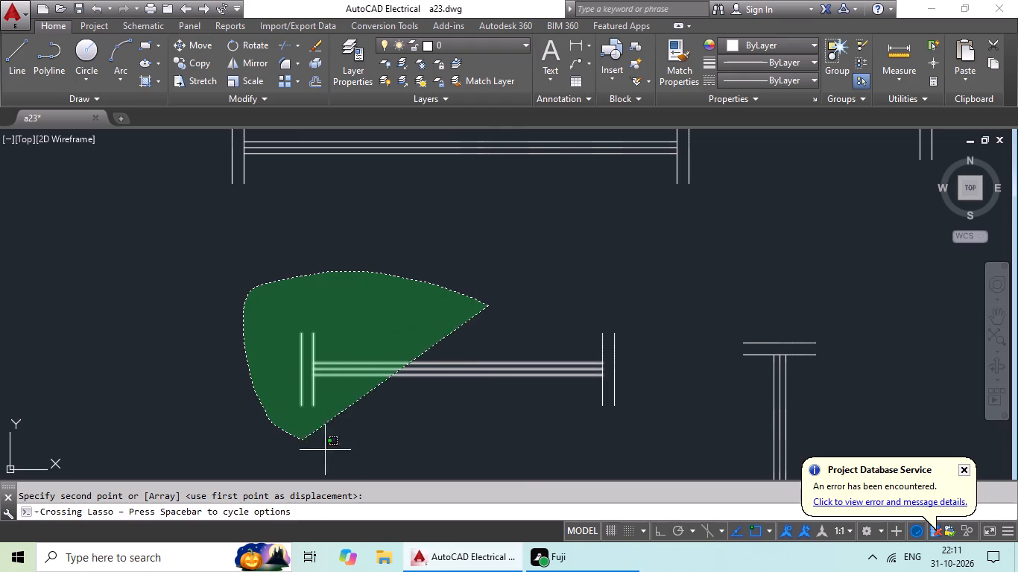
left_click_drag(333, 452, 647, 297)
left_click(199, 59)
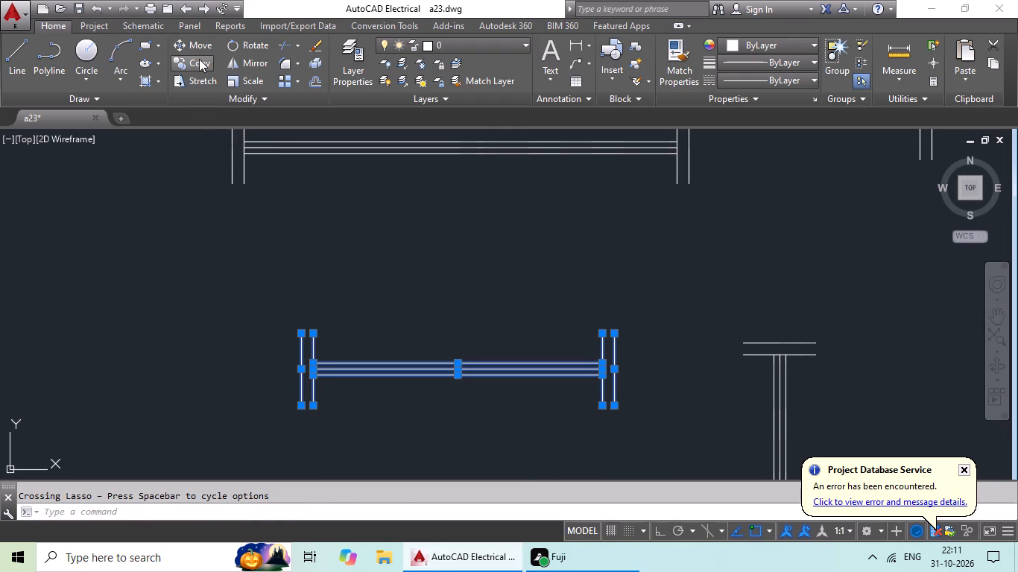
scroll(430, 372, "up", 1)
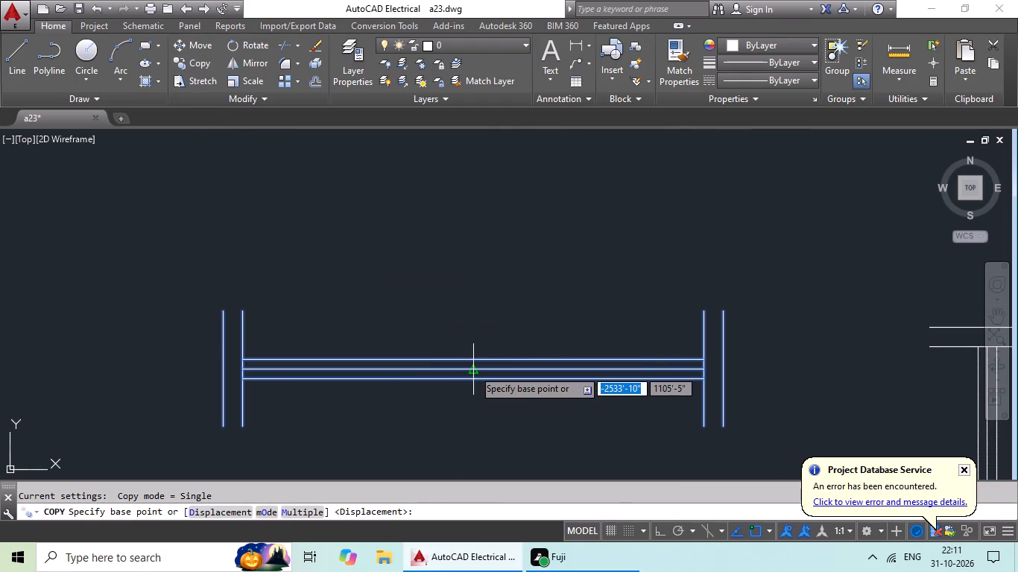
left_click_drag(475, 369, 415, 362)
scroll(57, 303, "down", 4)
middle_click_drag(57, 303, 443, 400)
scroll(233, 349, "down", 3)
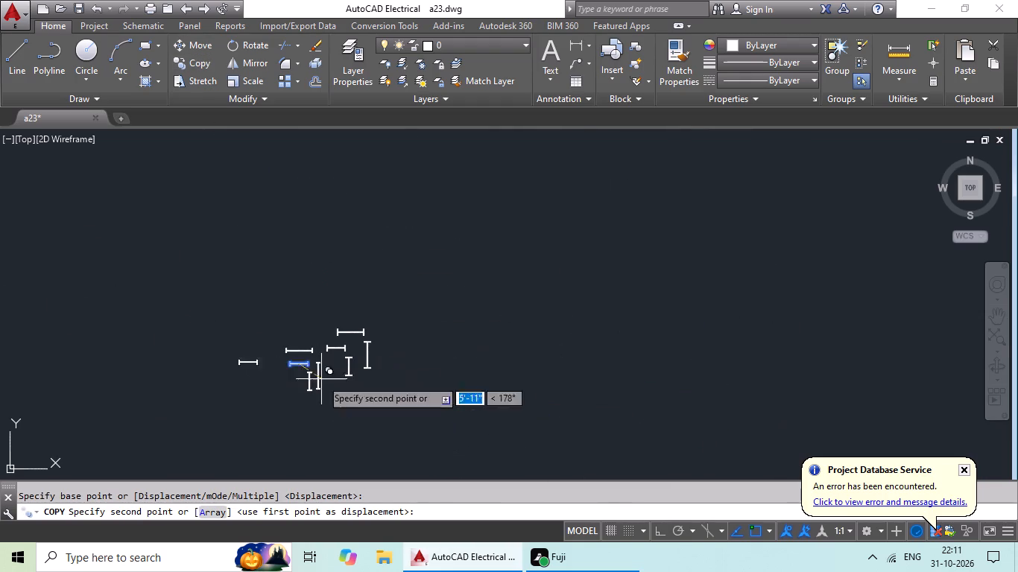
middle_click_drag(136, 290, 815, 433)
scroll(551, 393, "up", 5)
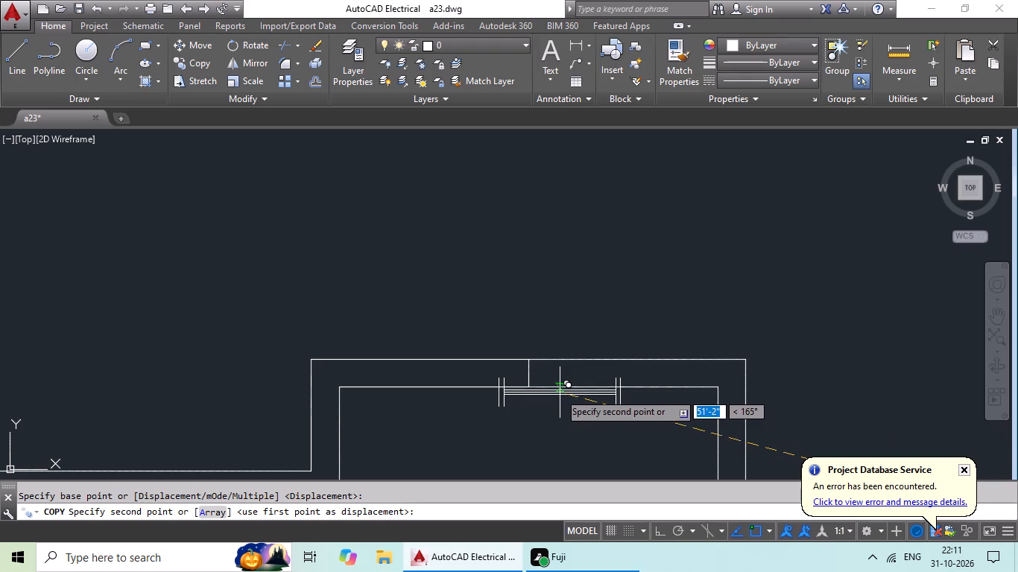
left_click(532, 375)
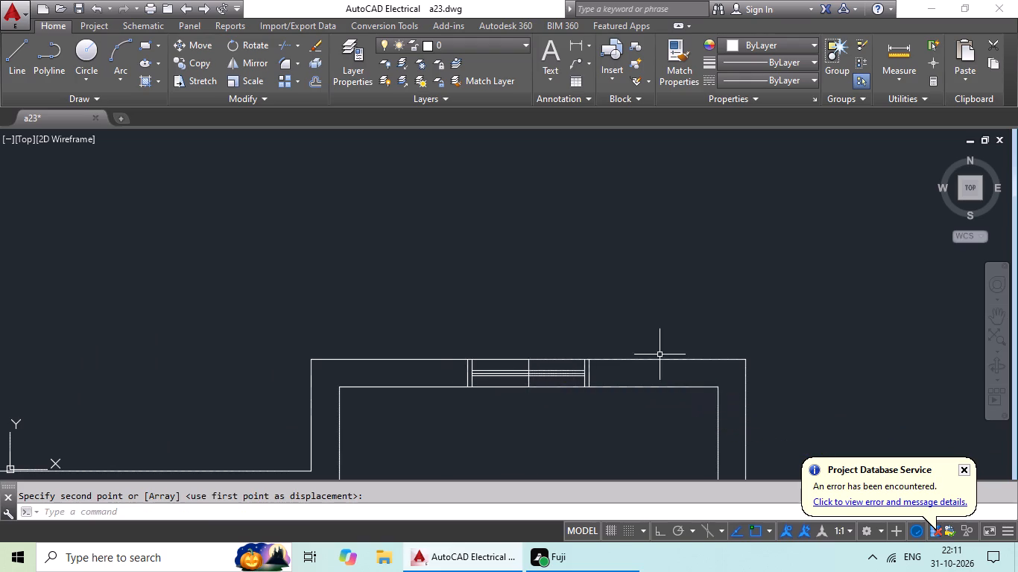
Copy the horizontal 3' window symbol with the longer end lines by its midpoint onto the marker in the top wall between the two projecting rooms.
scroll(660, 355, "down", 3)
middle_click_drag(661, 366, 555, 238)
scroll(674, 299, "down", 1)
middle_click_drag(691, 311, 560, 317)
middle_click_drag(642, 322, 464, 305)
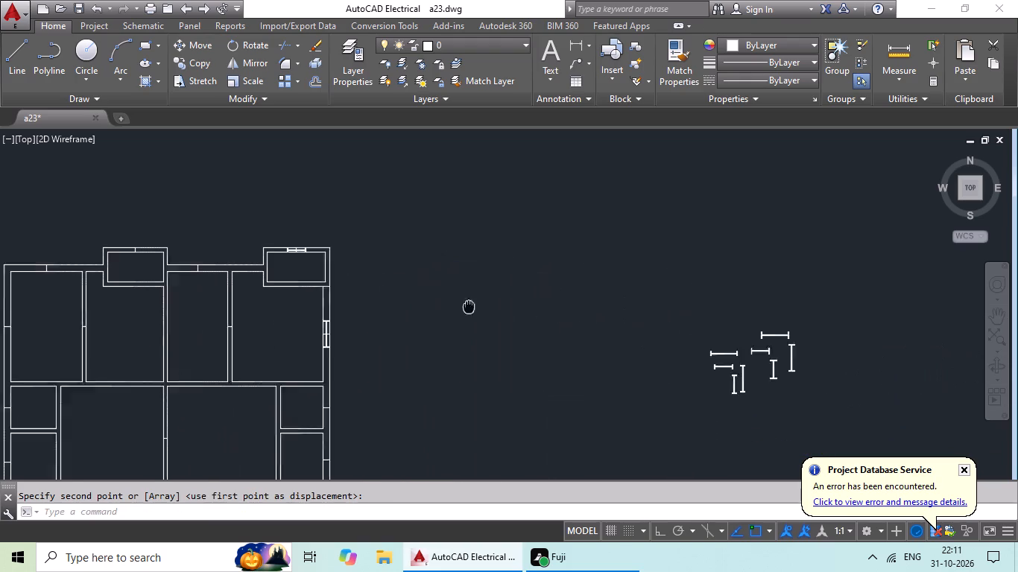
middle_click_drag(464, 305, 461, 305)
middle_click_drag(460, 262, 364, 216)
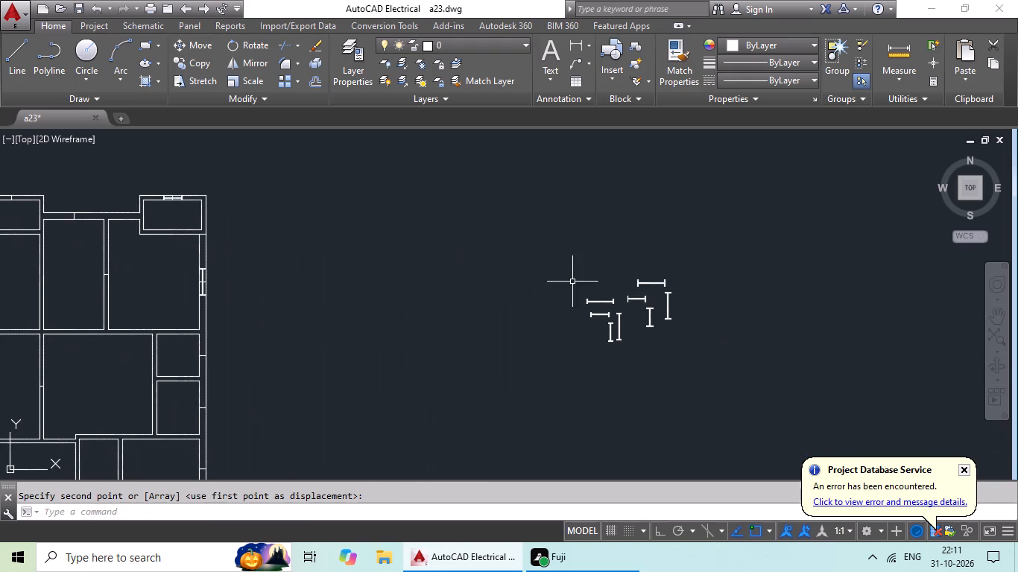
scroll(595, 311, "up", 3)
middle_click_drag(418, 298, 158, 258)
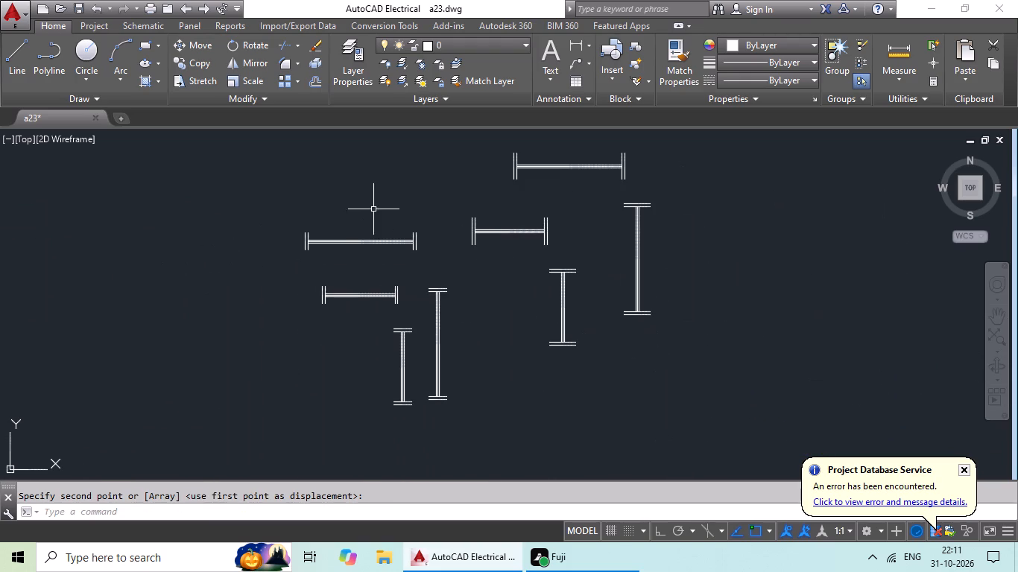
middle_click_drag(381, 208, 345, 285)
scroll(516, 241, "up", 3)
left_click_drag(484, 178, 230, 267)
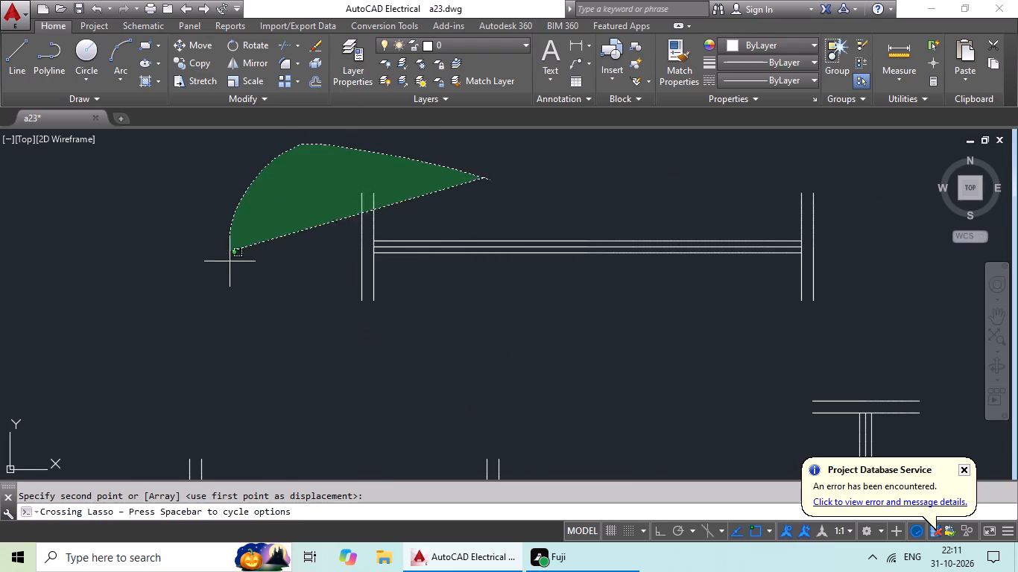
left_click_drag(230, 267, 528, 396)
middle_click_drag(578, 349, 402, 418)
left_click_drag(813, 337, 366, 241)
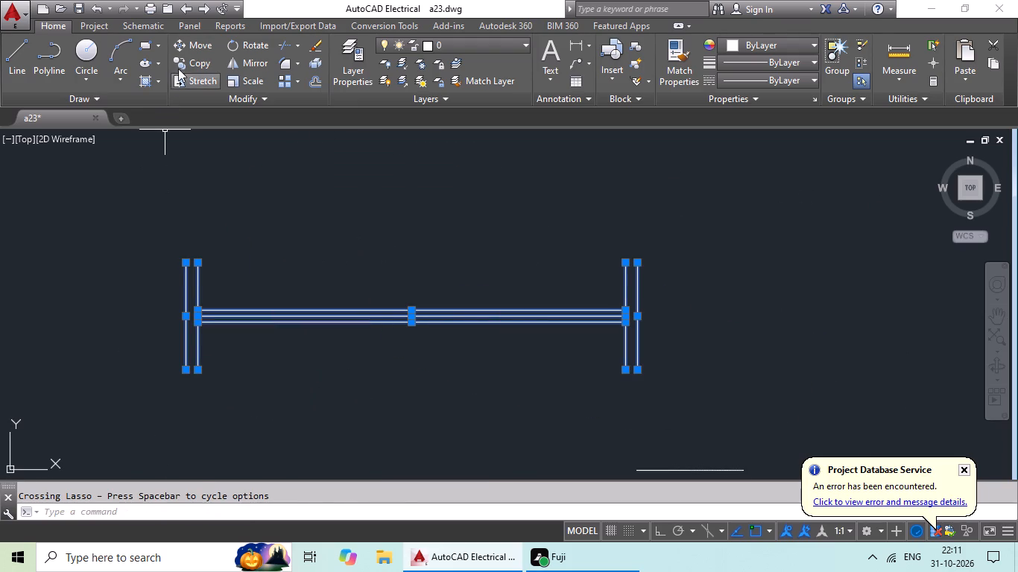
left_click(182, 63)
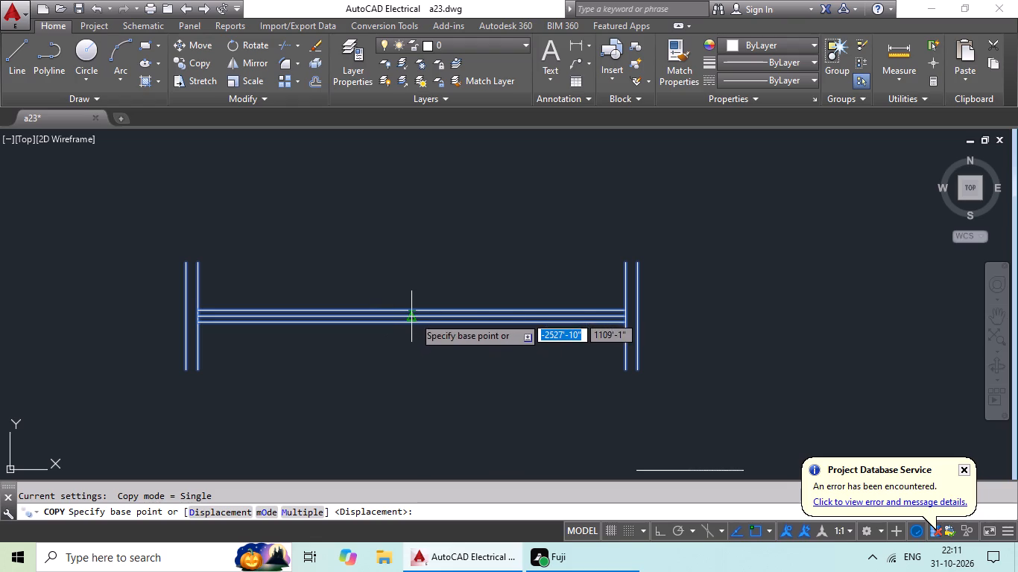
left_click_drag(414, 317, 352, 323)
scroll(134, 310, "down", 4)
middle_click_drag(134, 310, 609, 310)
scroll(279, 324, "down", 1)
middle_click_drag(278, 324, 812, 335)
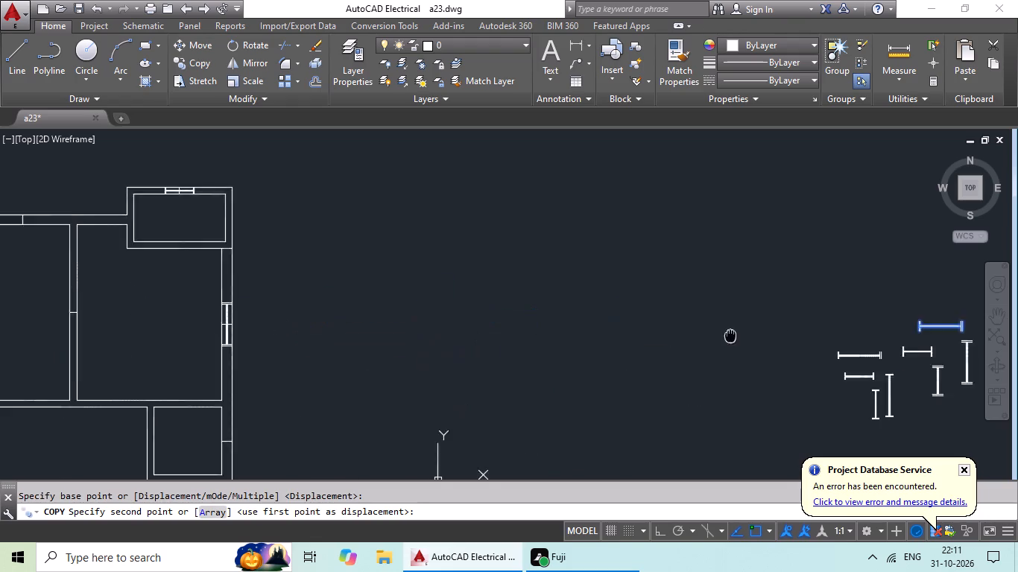
middle_click_drag(364, 267, 785, 336)
scroll(552, 283, "up", 4)
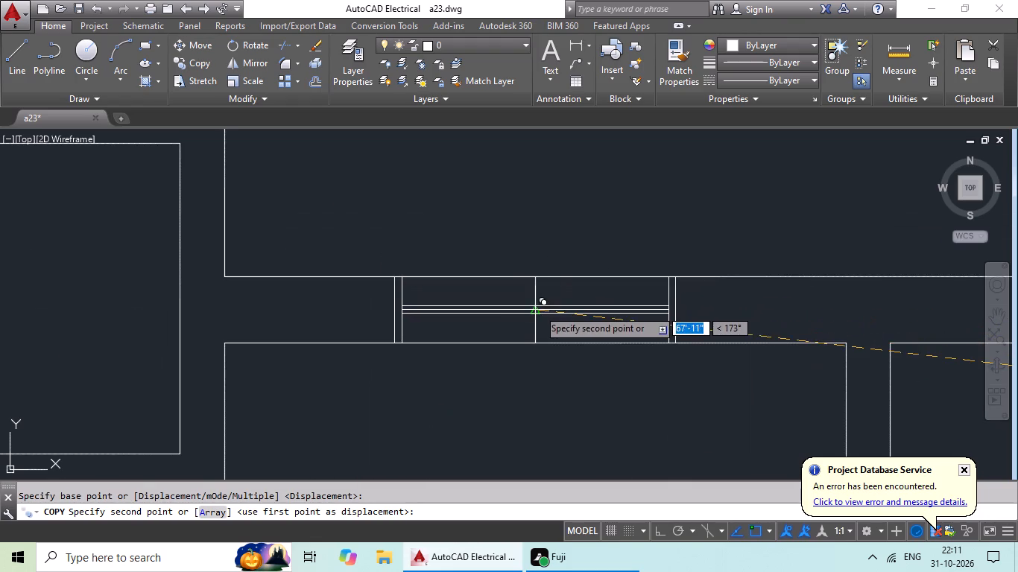
left_click(538, 309)
Copy the vertical 3' window symbol with 6" ends by its midpoint onto the marker in the partition wall left of the top-right room.
scroll(694, 274, "down", 3)
middle_click_drag(698, 299, 429, 192)
middle_click_drag(513, 282, 322, 204)
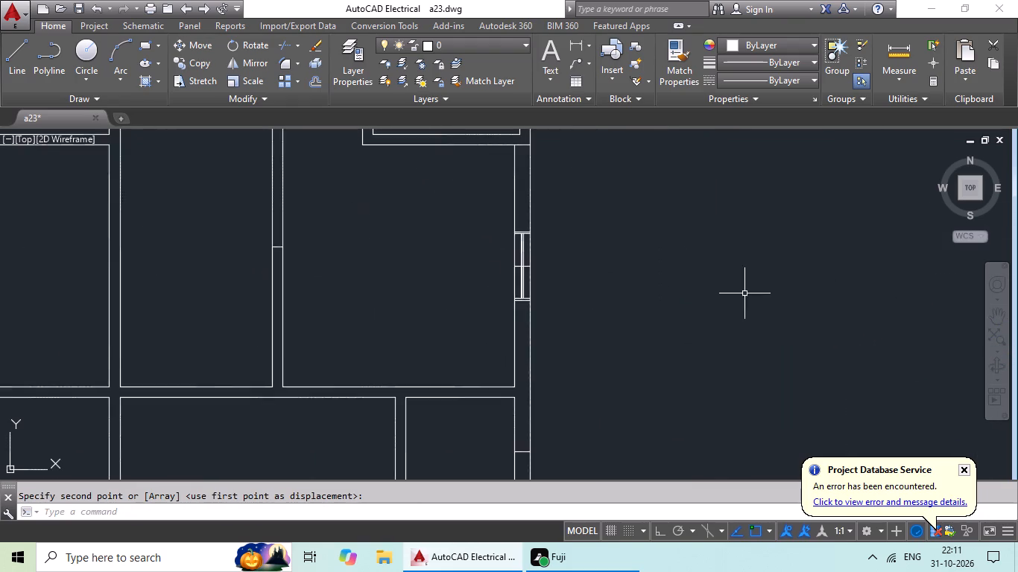
scroll(749, 296, "down", 1)
middle_click_drag(769, 299, 424, 299)
scroll(493, 294, "down", 1)
middle_click_drag(549, 305, 393, 302)
scroll(608, 328, "up", 4)
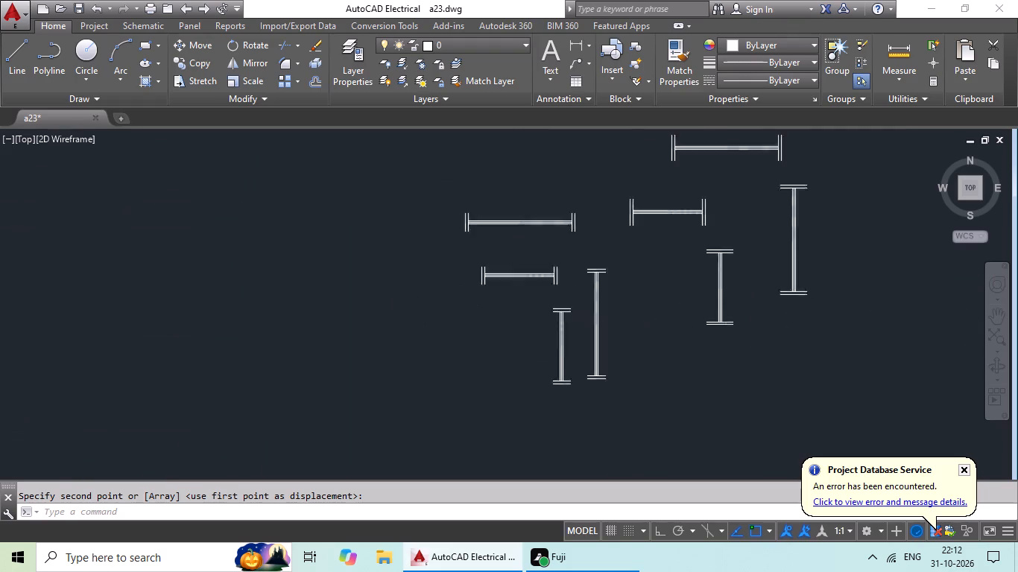
left_click_drag(643, 232, 572, 396)
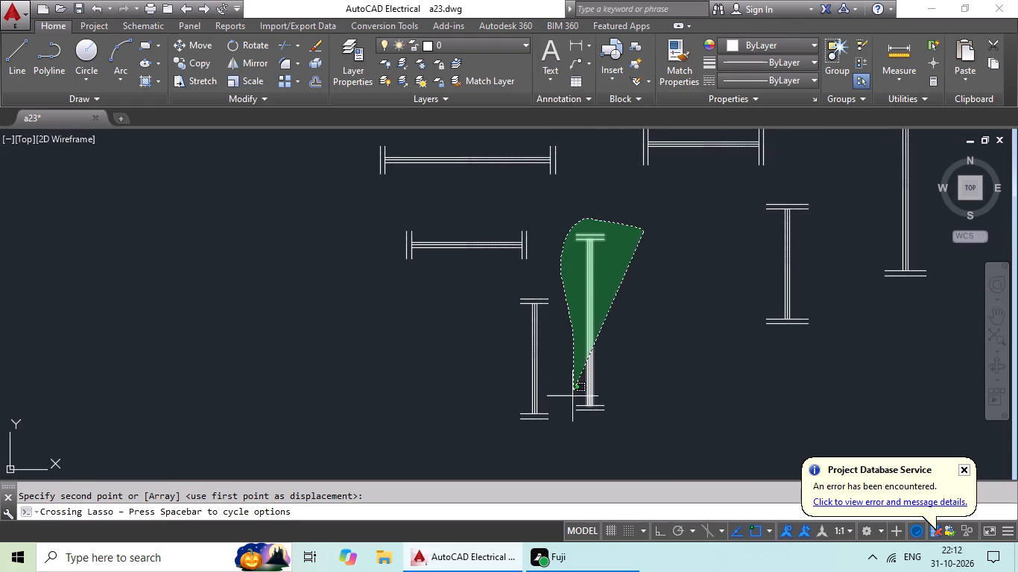
left_click_drag(572, 396, 815, 444)
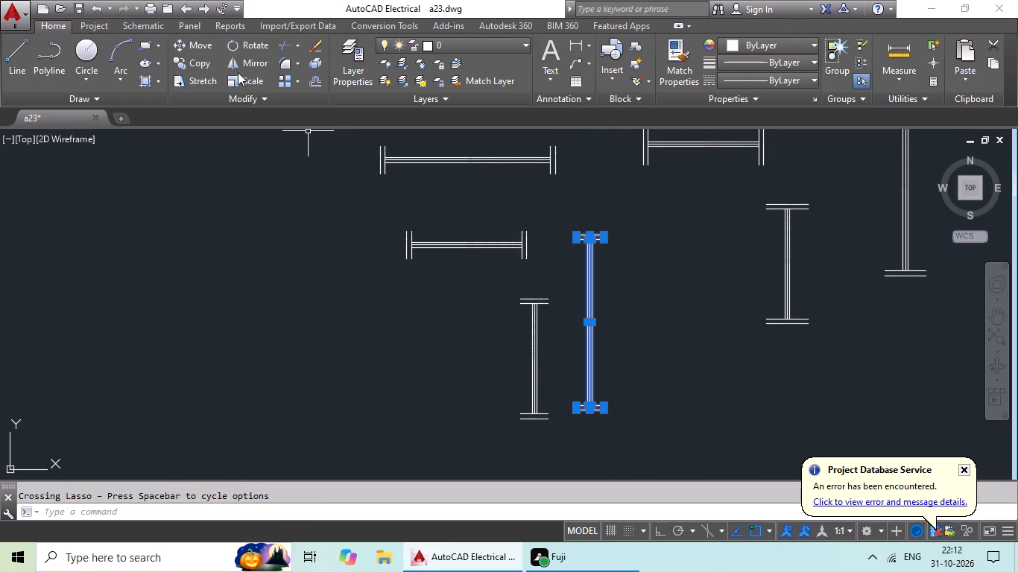
left_click(211, 67)
scroll(602, 295, "up", 2)
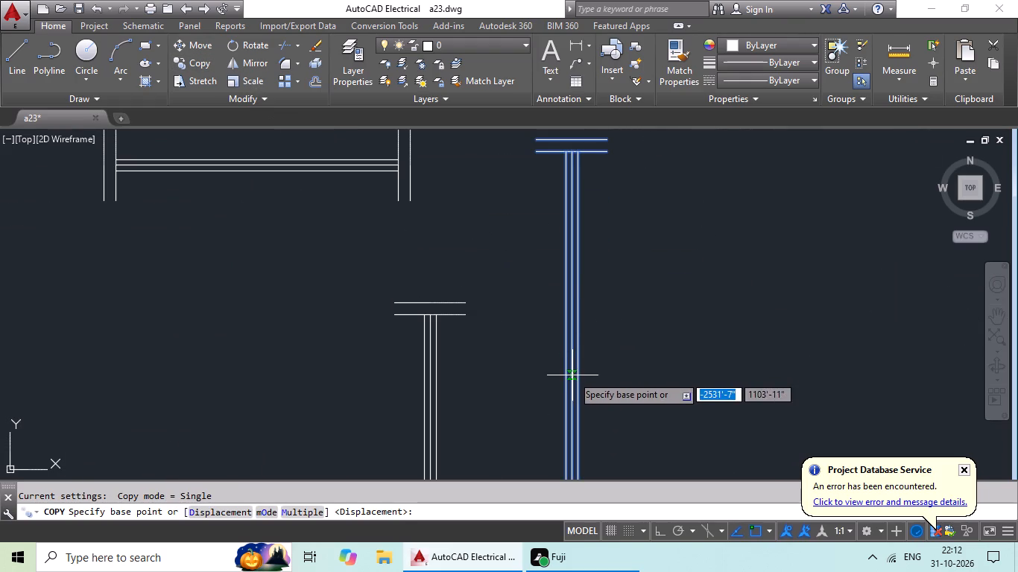
left_click_drag(572, 361, 203, 355)
scroll(0, 348, "down", 2)
middle_click_drag(0, 348, 559, 310)
scroll(244, 322, "down", 2)
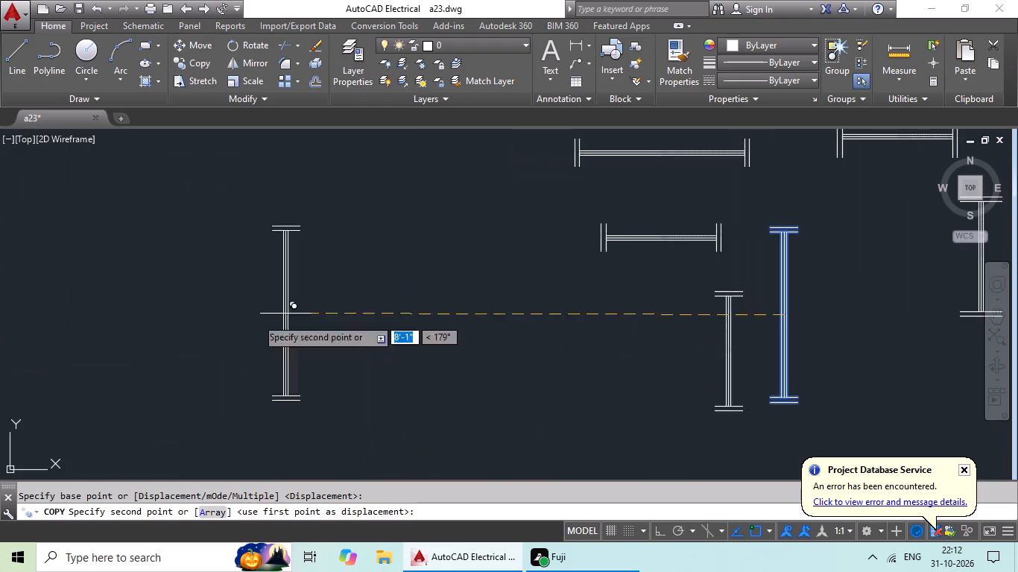
middle_click_drag(214, 334, 543, 294)
middle_click_drag(235, 292, 502, 292)
middle_click_drag(168, 292, 546, 292)
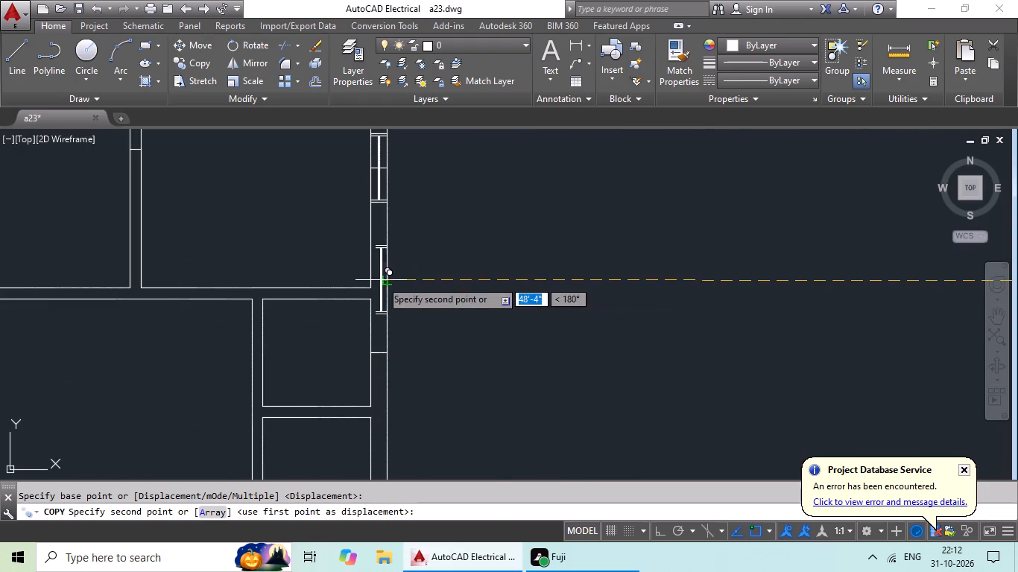
middle_click_drag(390, 285, 888, 402)
scroll(646, 267, "up", 4)
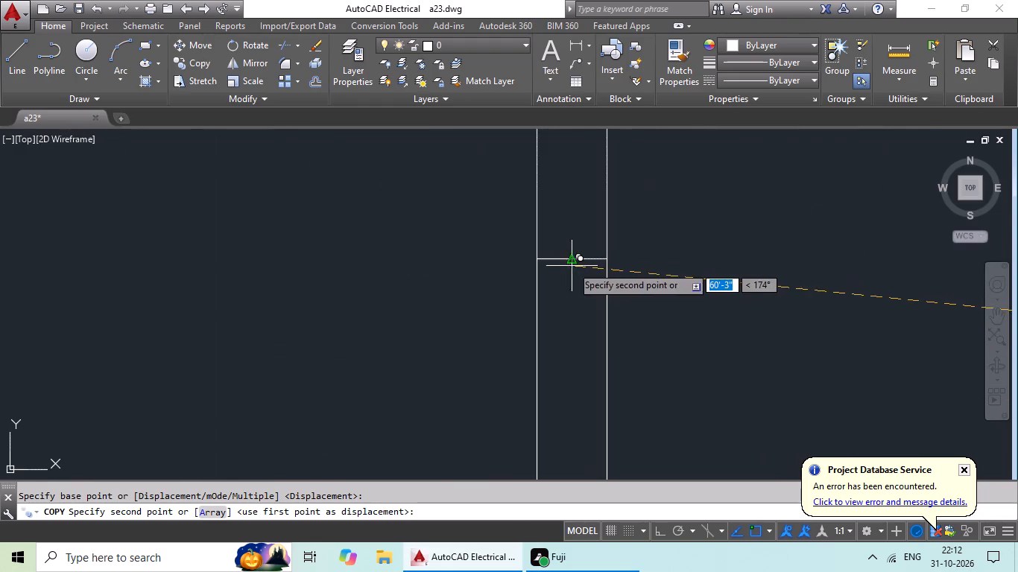
left_click(570, 259)
Copy the horizontal 2' window symbol with 6" ends by its midpoint onto the marker's midpoint in the left projecting room's top wall.
scroll(824, 296, "down", 5)
middle_click_drag(851, 301, 547, 297)
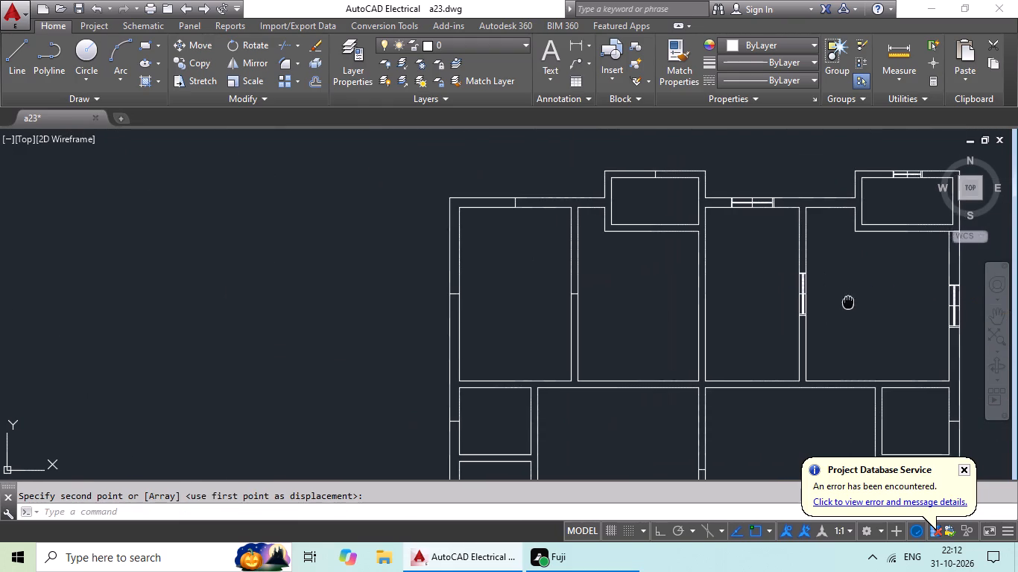
middle_click_drag(547, 297, 546, 297)
middle_click_drag(891, 317, 753, 309)
middle_click_drag(800, 313, 576, 317)
middle_click_drag(712, 312, 470, 305)
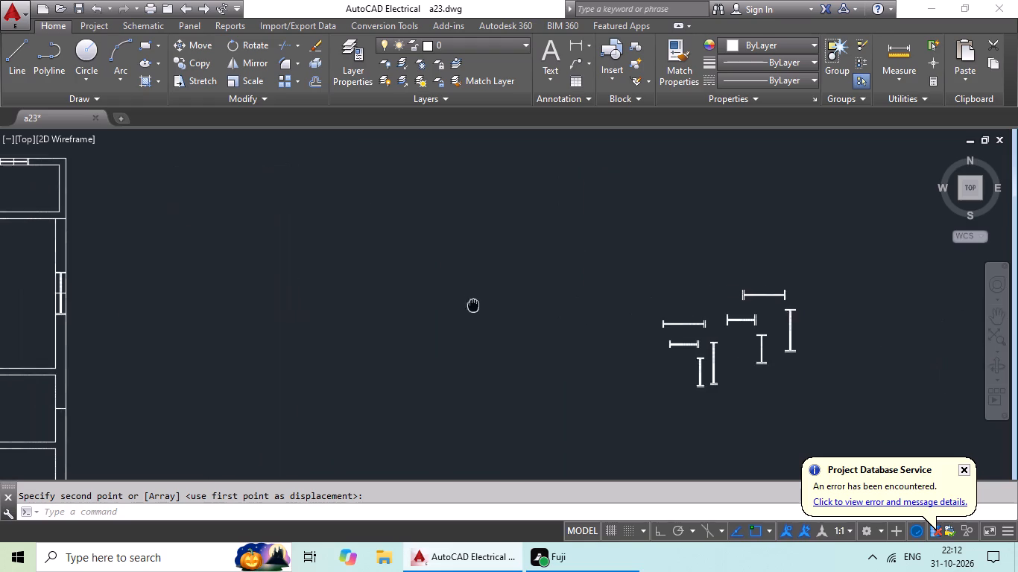
middle_click_drag(470, 305, 467, 304)
middle_click_drag(621, 296, 493, 290)
scroll(558, 314, "up", 3)
middle_click_drag(551, 365, 538, 290)
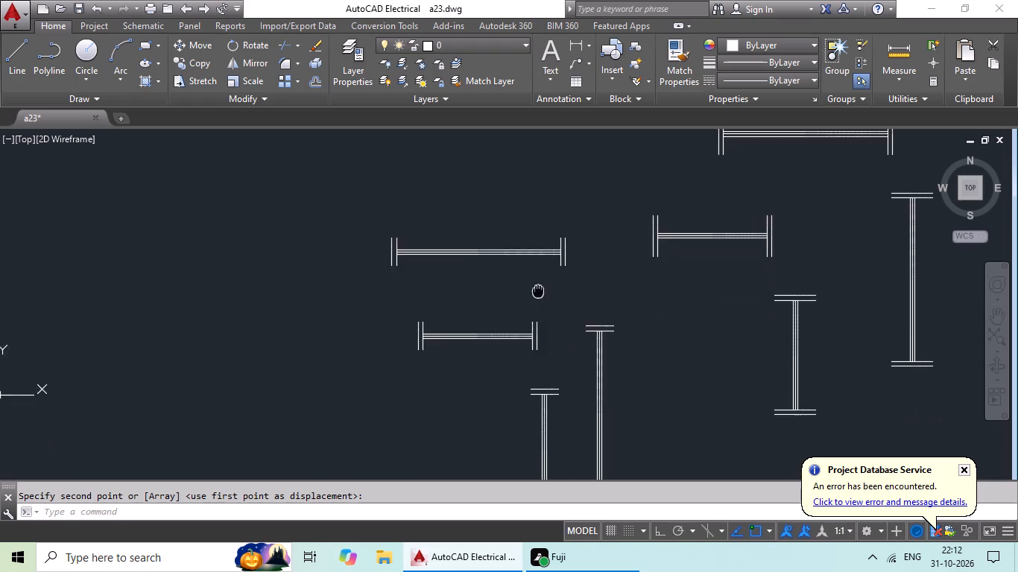
scroll(491, 347, "up", 3)
left_click_drag(511, 234, 359, 422)
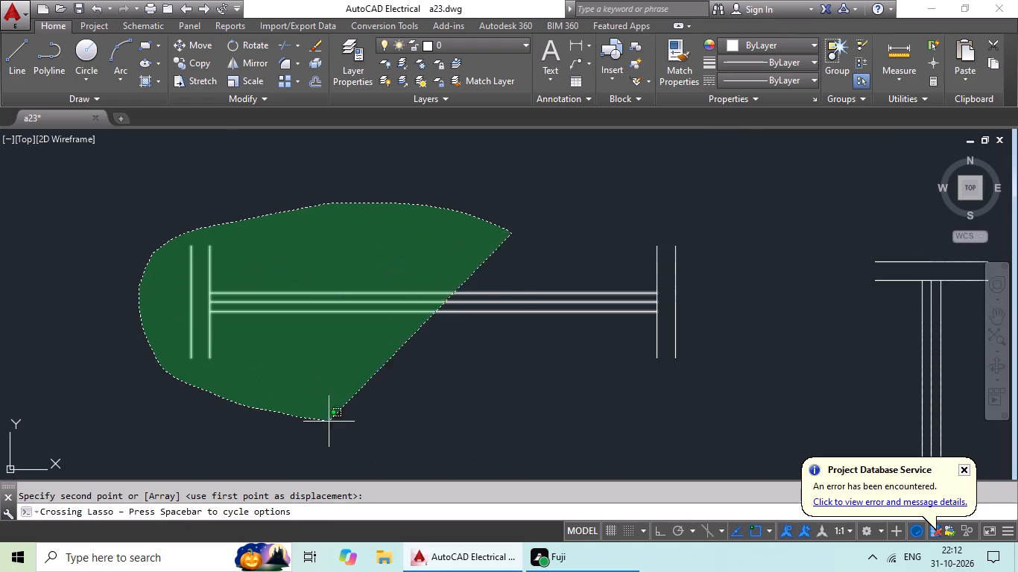
left_click_drag(359, 422, 727, 235)
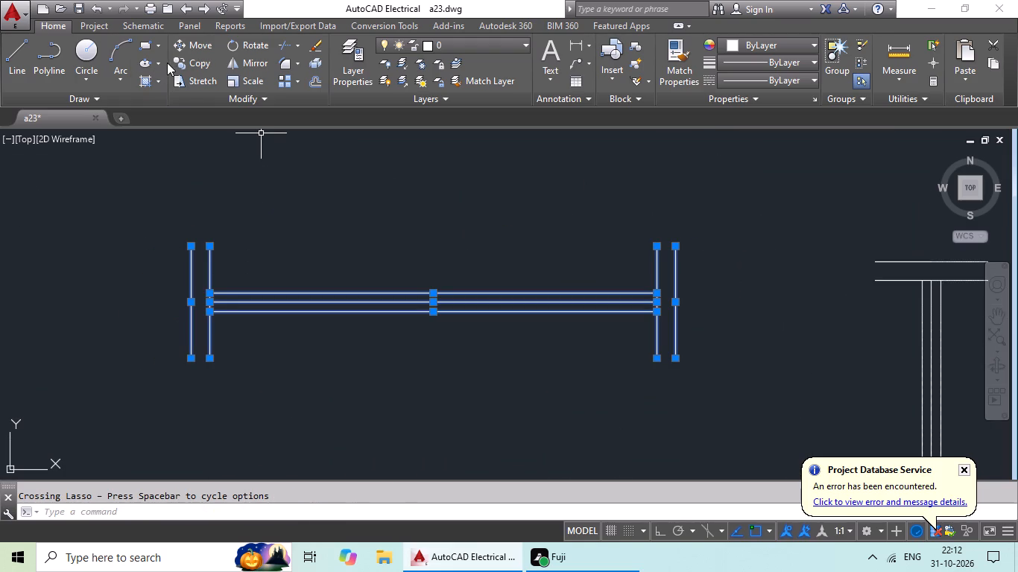
left_click(183, 61)
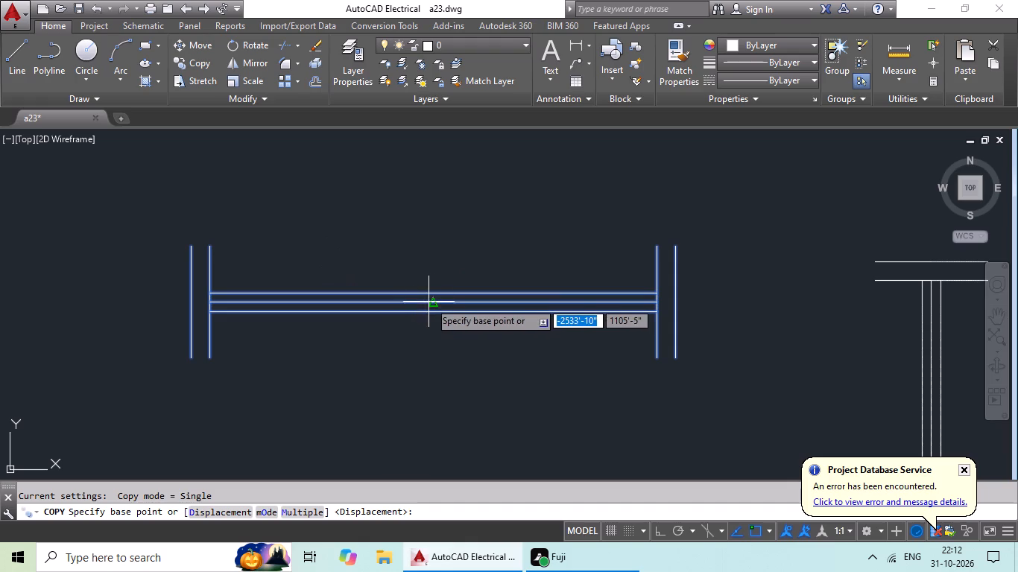
left_click_drag(432, 302, 424, 307)
scroll(51, 346, "down", 4)
middle_click_drag(51, 346, 470, 271)
scroll(92, 347, "down", 1)
middle_click_drag(91, 349, 507, 365)
scroll(171, 375, "down", 1)
middle_click_drag(171, 375, 608, 372)
middle_click_drag(259, 335, 540, 389)
middle_click_drag(367, 331, 584, 404)
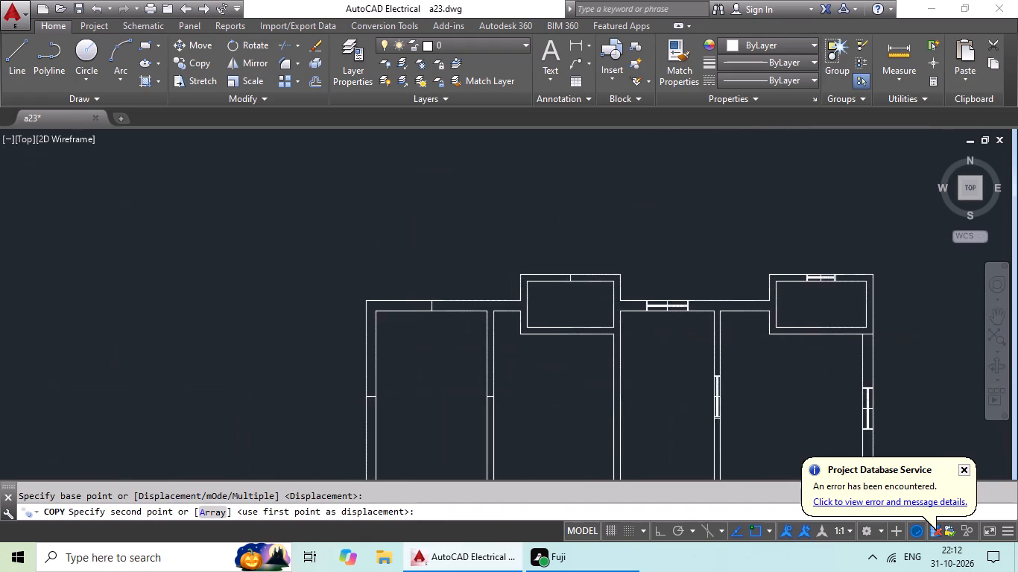
scroll(566, 279, "up", 4)
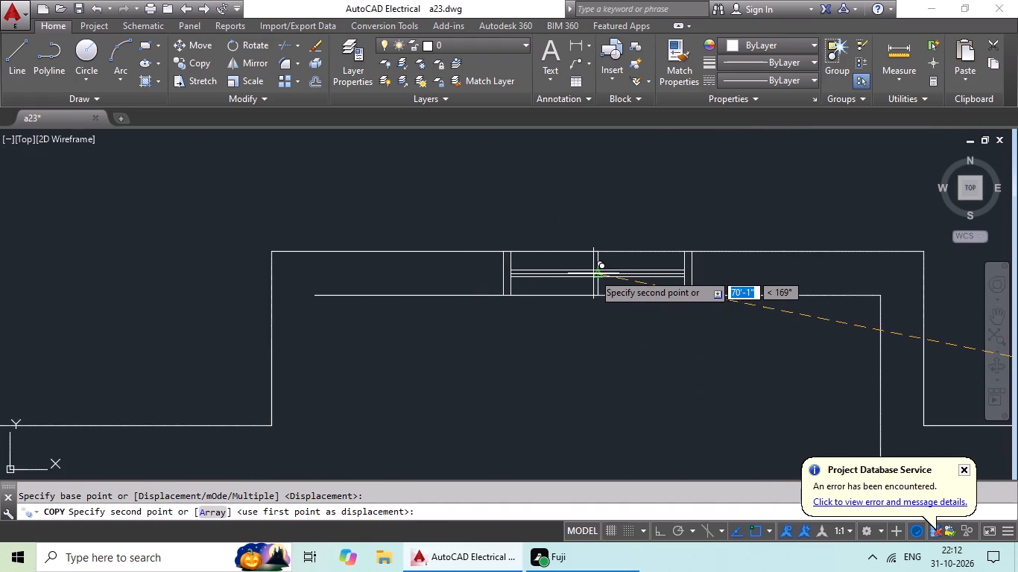
scroll(601, 273, "up", 1)
left_click(601, 273)
Copy the vertical 3' window symbol with 6" ends by its midpoint onto the marker in the partition wall between the two upper-left rooms.
scroll(815, 304, "down", 4)
middle_click_drag(818, 338, 587, 217)
scroll(675, 273, "down", 3)
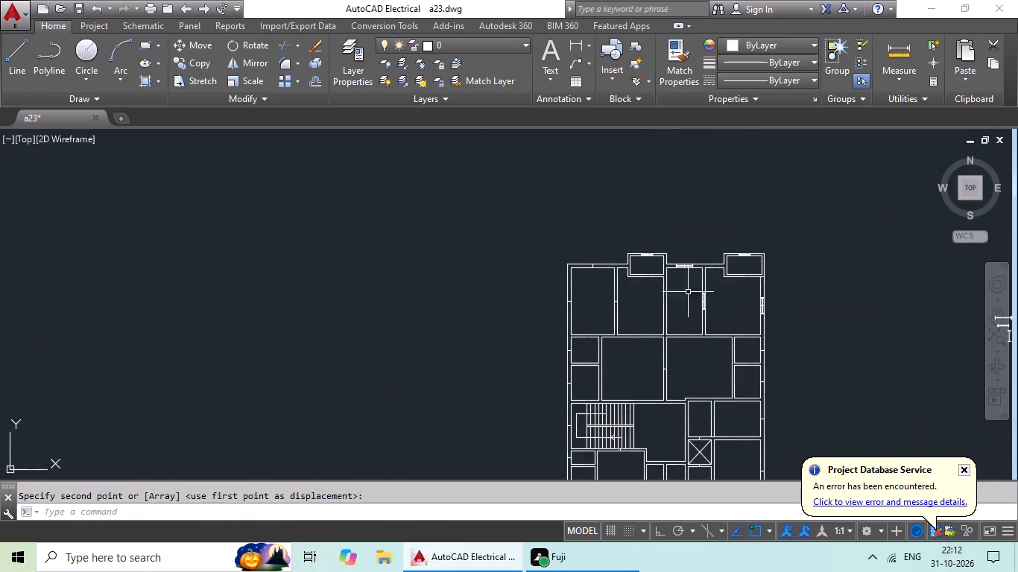
middle_click_drag(707, 305, 442, 200)
middle_click_drag(744, 268, 630, 292)
scroll(670, 234, "up", 2)
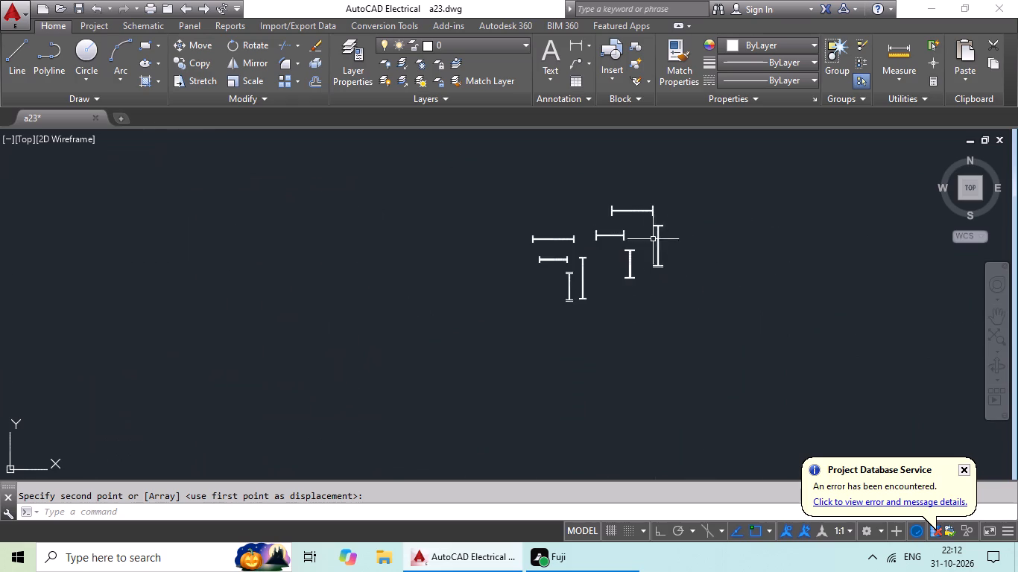
scroll(577, 287, "up", 4)
scroll(621, 238, "down", 2)
left_click_drag(660, 168, 633, 161)
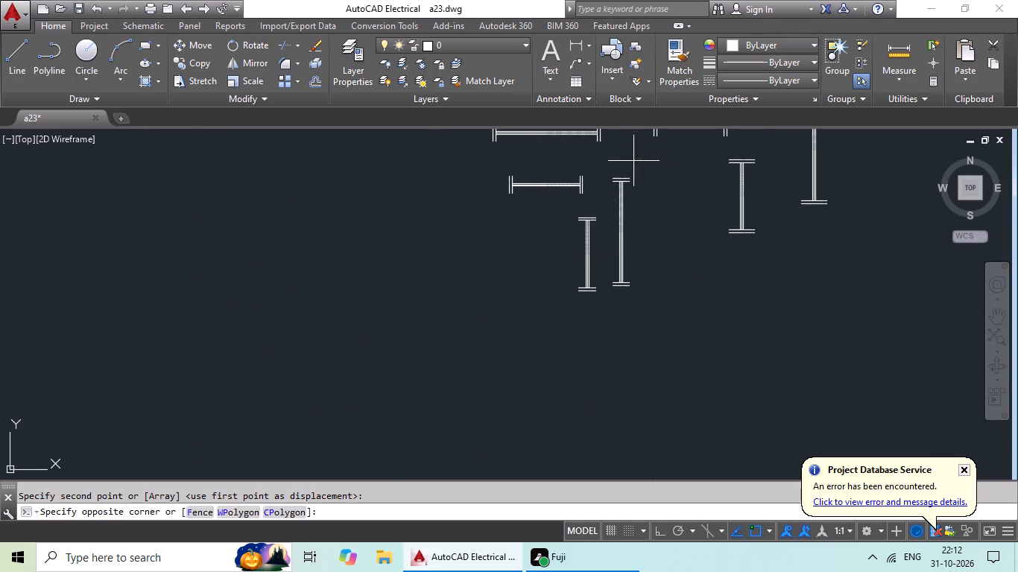
left_click_drag(633, 161, 637, 293)
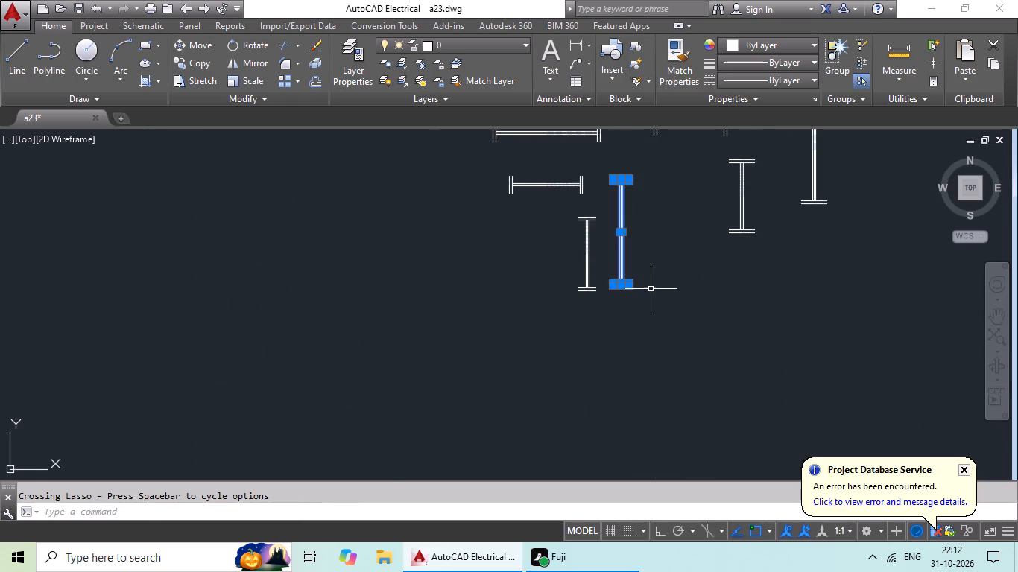
left_click(183, 69)
scroll(629, 235, "up", 3)
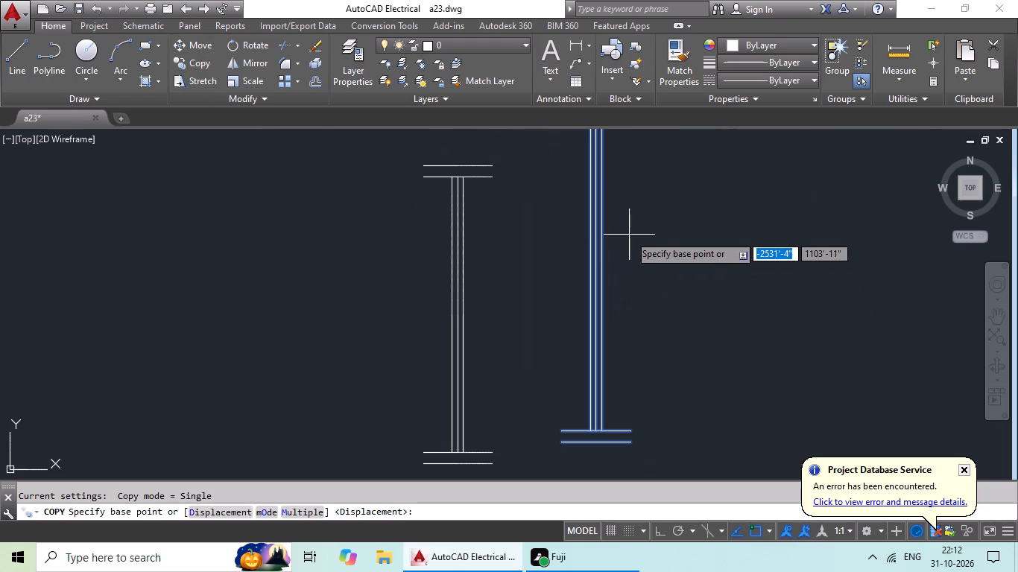
left_click(593, 225)
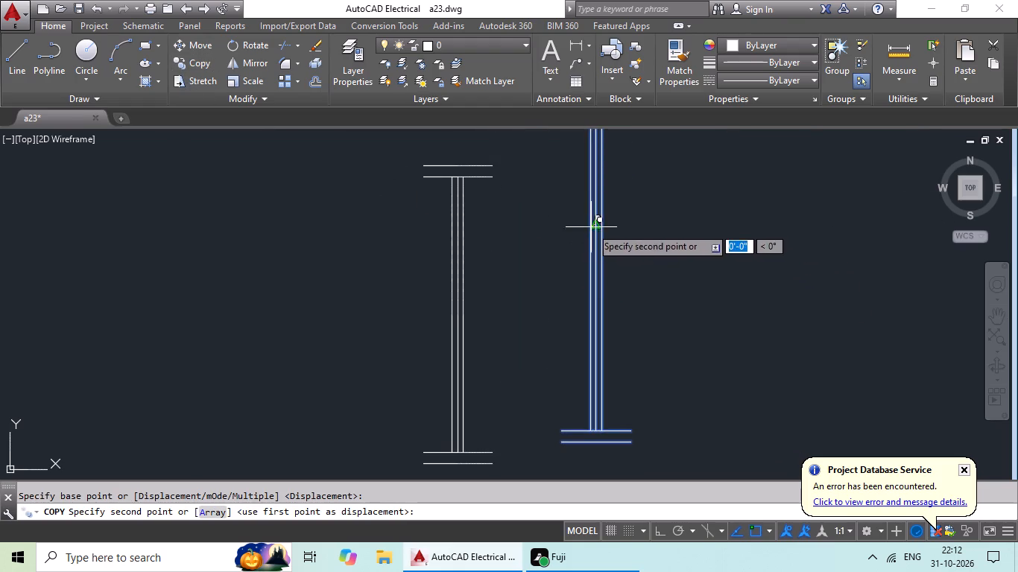
scroll(0, 336, "down", 3)
middle_click_drag(9, 336, 476, 322)
middle_click_drag(138, 328, 482, 329)
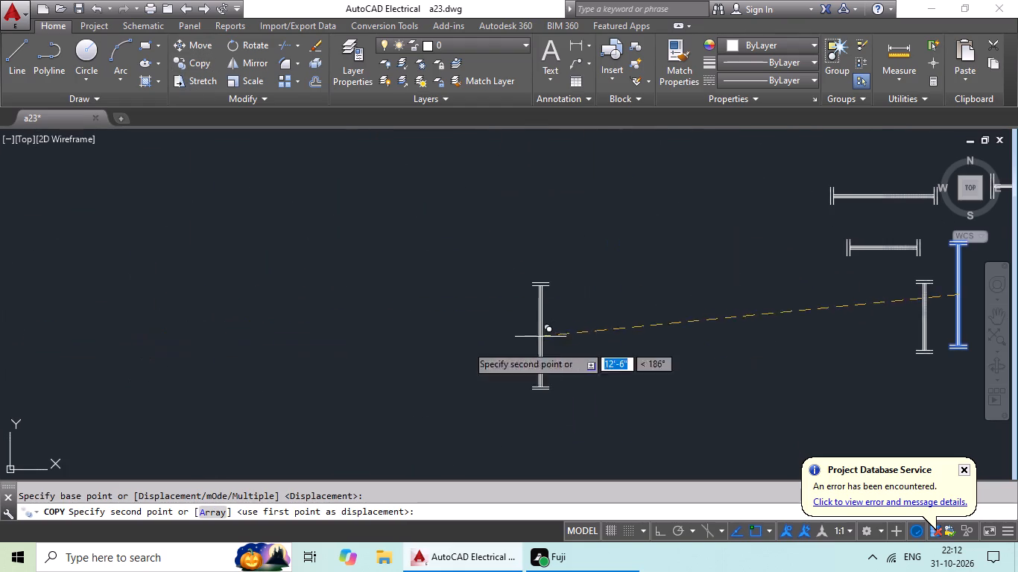
middle_click_drag(227, 345, 334, 323)
middle_click_drag(203, 307, 348, 307)
middle_click_drag(183, 311, 394, 313)
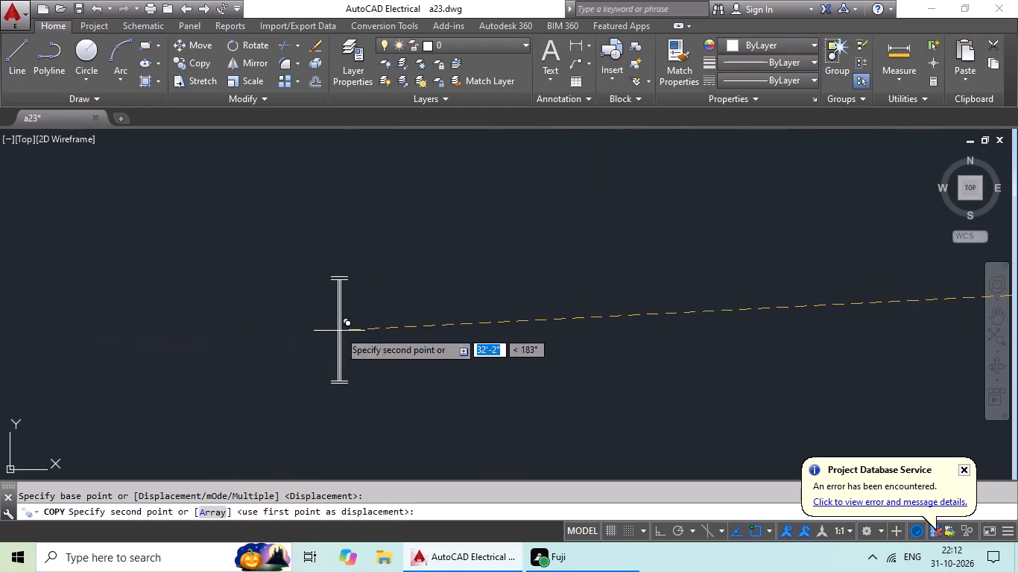
middle_click_drag(127, 333, 455, 337)
middle_click_drag(145, 353, 543, 375)
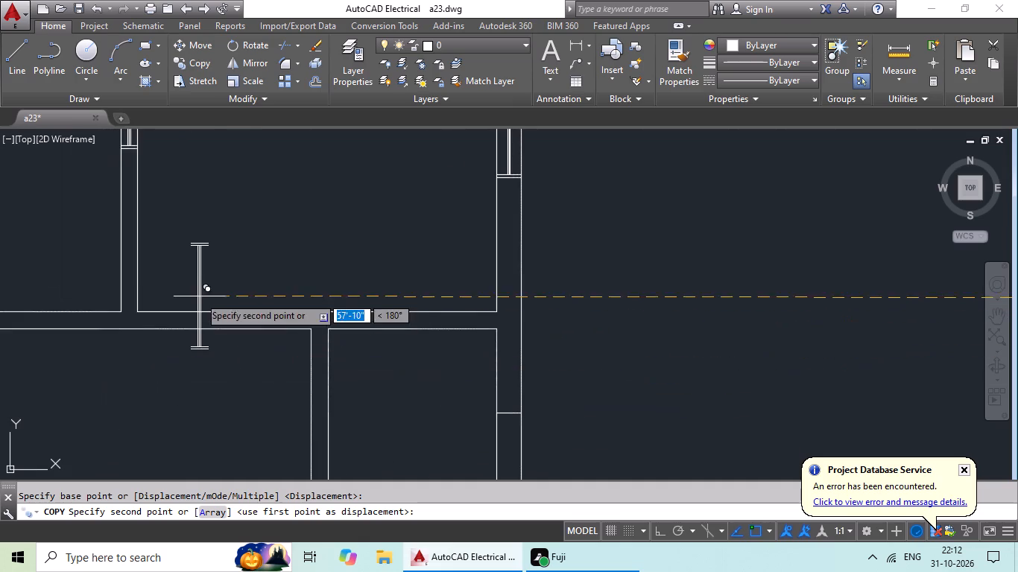
middle_click_drag(203, 299, 574, 473)
middle_click_drag(356, 363, 449, 420)
scroll(407, 350, "down", 3)
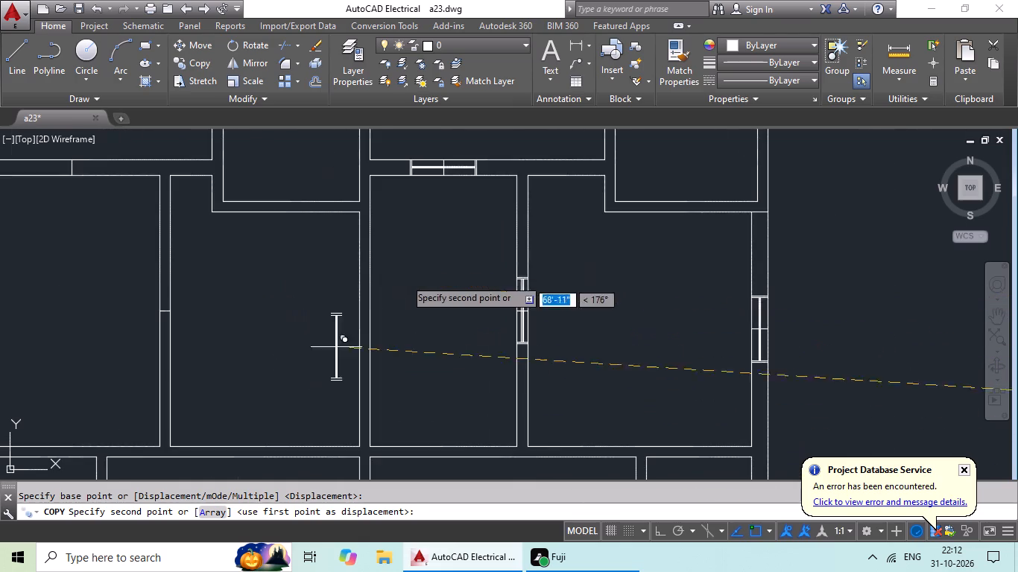
scroll(411, 261, "down", 1)
scroll(264, 290, "up", 3)
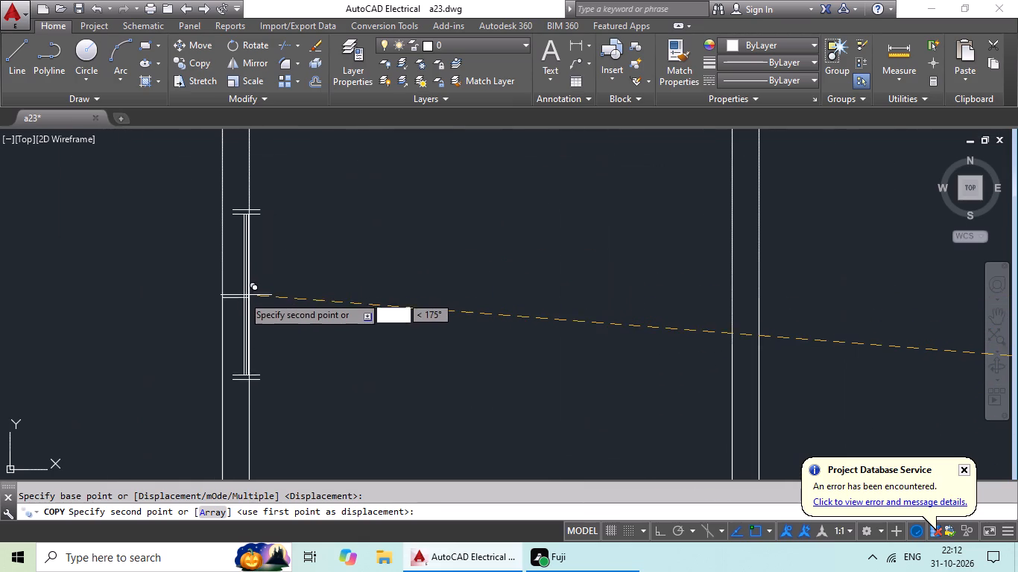
left_click(233, 296)
Copy the horizontal 3' window symbol with the longer end lines by its midpoint onto the marker in the top-left room's top wall.
scroll(391, 285, "down", 2)
scroll(618, 282, "down", 2)
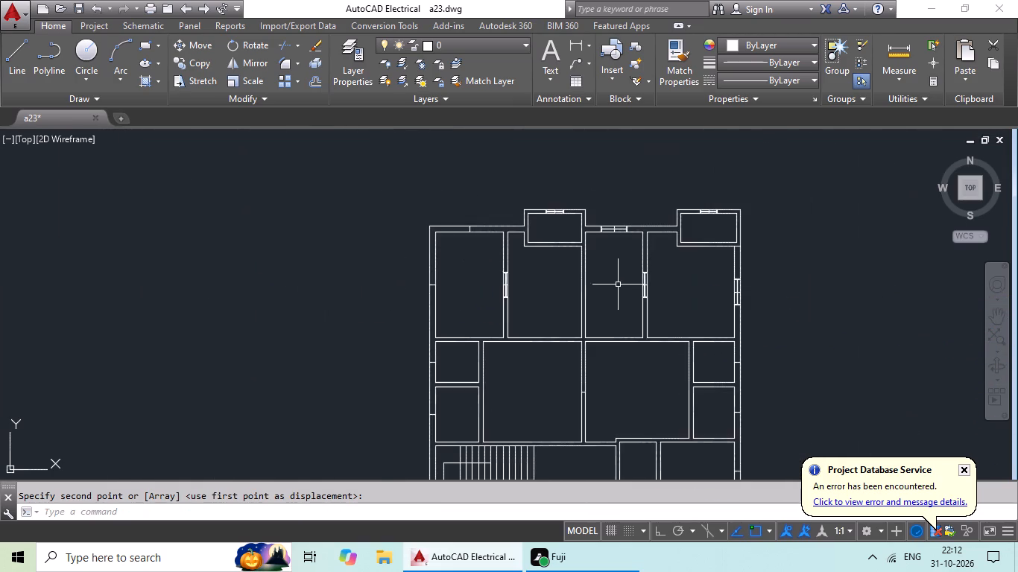
middle_click_drag(623, 287, 466, 261)
middle_click_drag(607, 280, 499, 282)
middle_click_drag(699, 301, 481, 264)
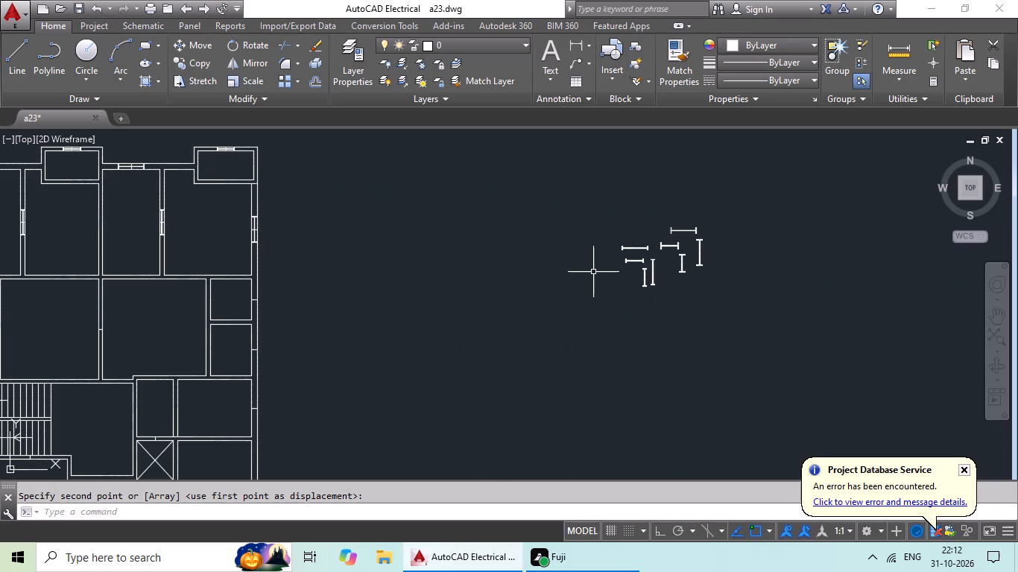
scroll(683, 221, "up", 4)
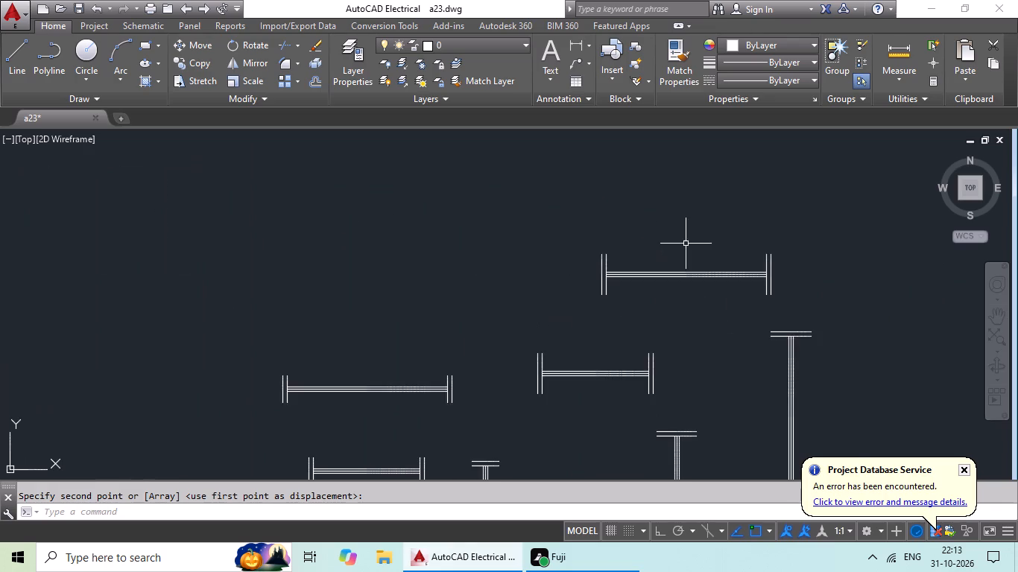
scroll(686, 244, "up", 2)
middle_click_drag(686, 244, 528, 216)
left_click_drag(502, 197, 639, 360)
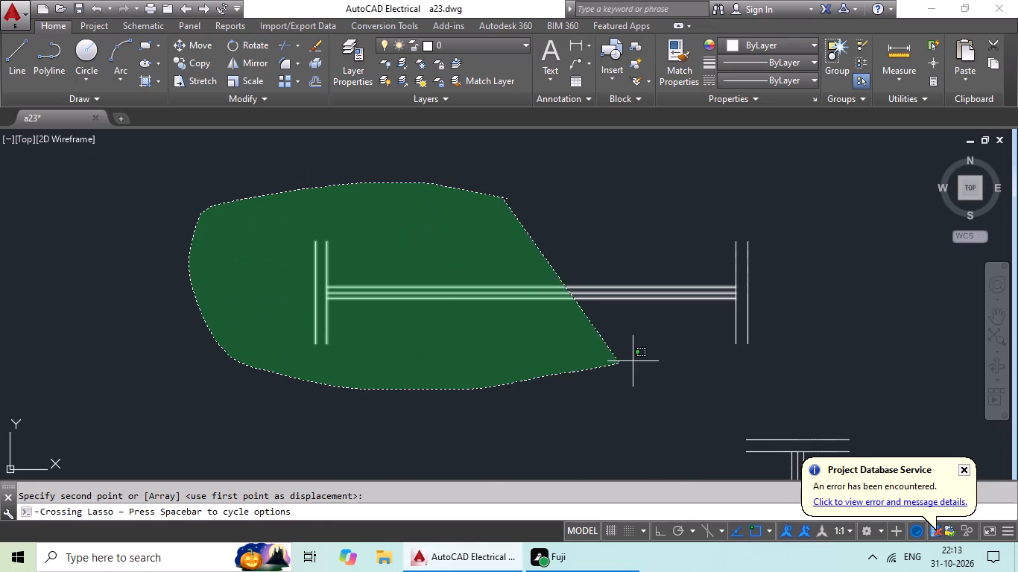
left_click_drag(639, 360, 709, 387)
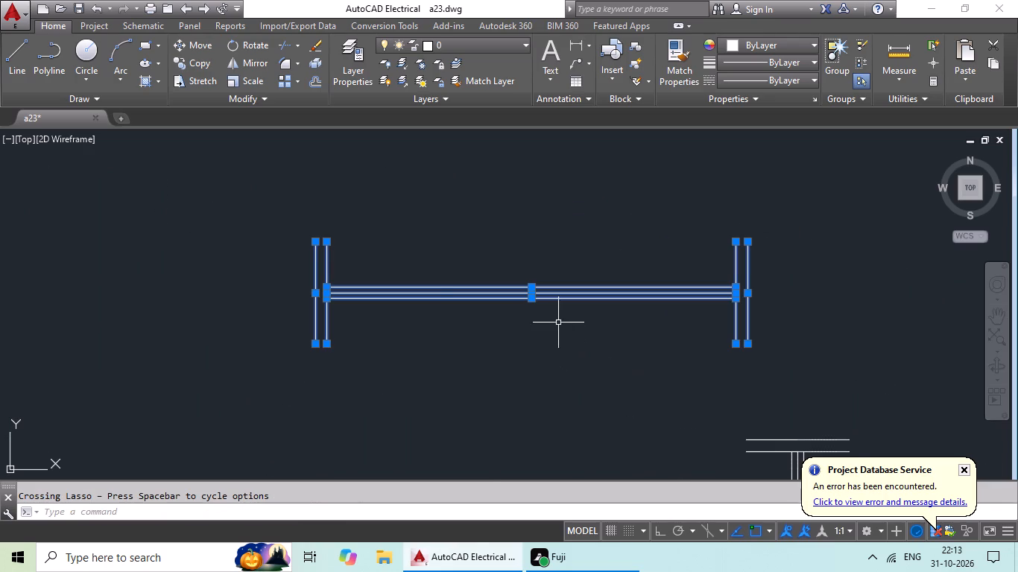
left_click(188, 68)
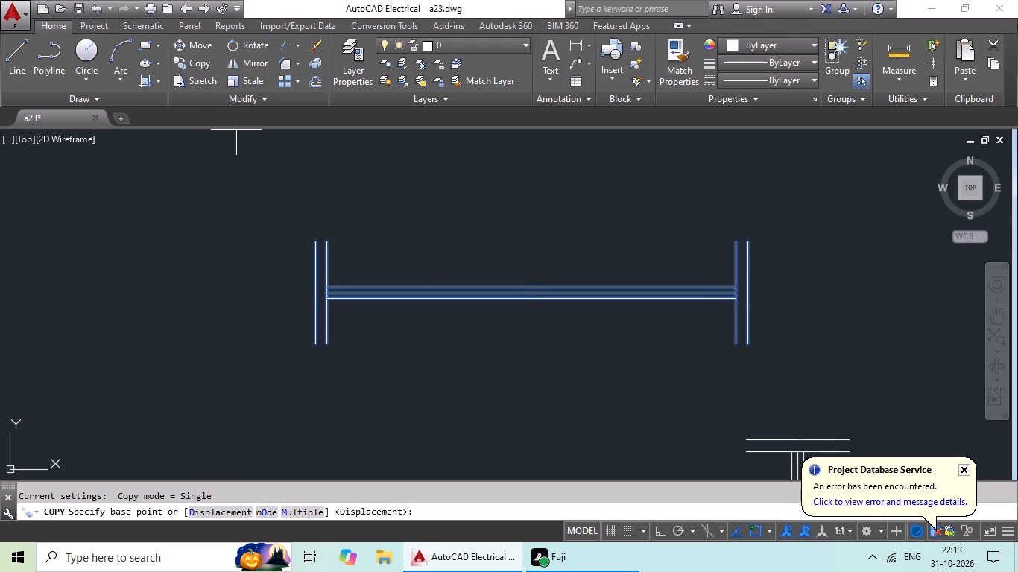
scroll(573, 317, "up", 1)
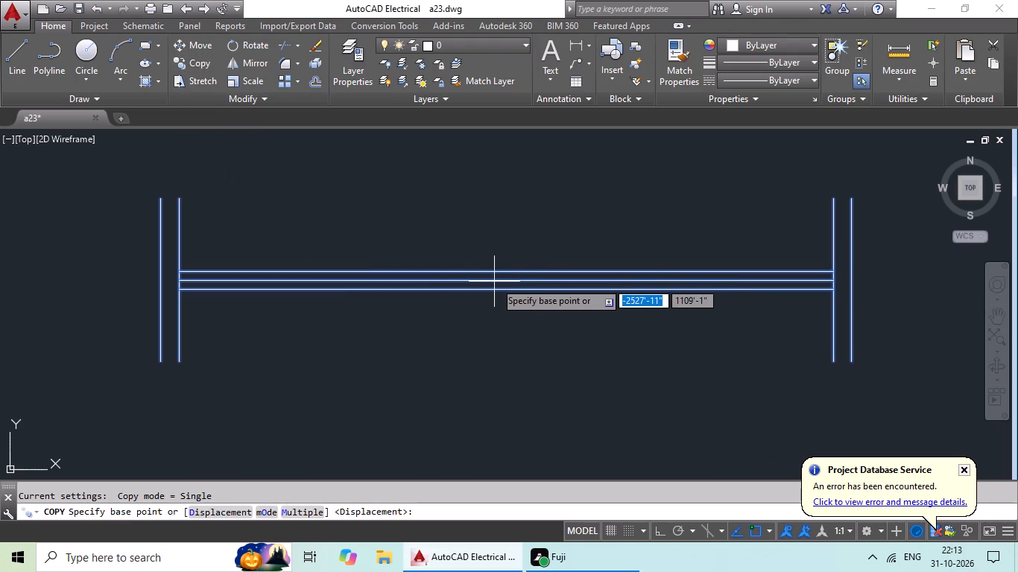
left_click_drag(505, 278, 361, 297)
scroll(0, 372, "down", 3)
middle_click_drag(0, 385, 385, 226)
scroll(309, 306, "down", 2)
middle_click_drag(101, 391, 440, 268)
scroll(131, 366, "down", 1)
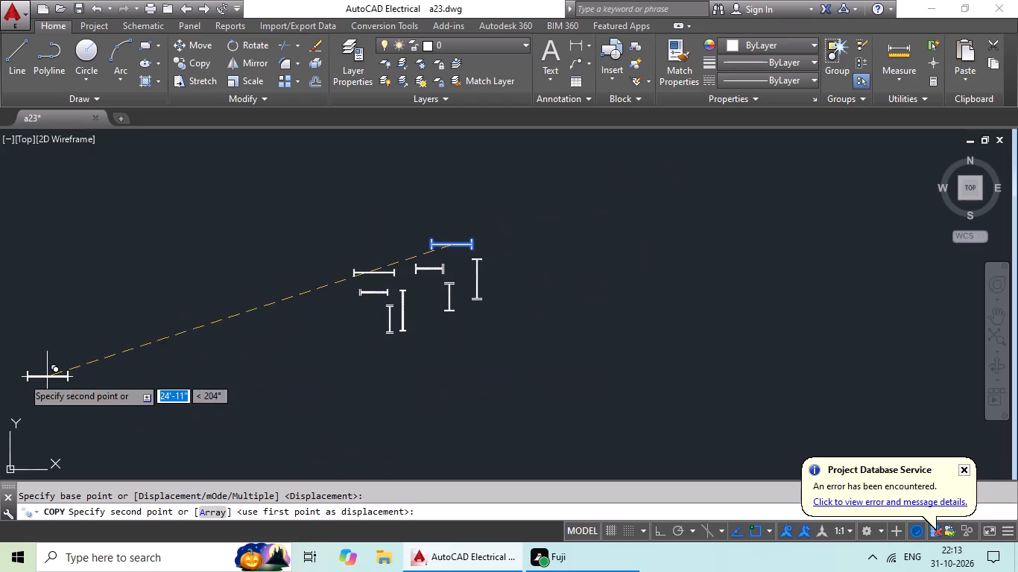
middle_click_drag(2, 377, 576, 357)
scroll(244, 378, "down", 2)
middle_click_drag(229, 378, 510, 424)
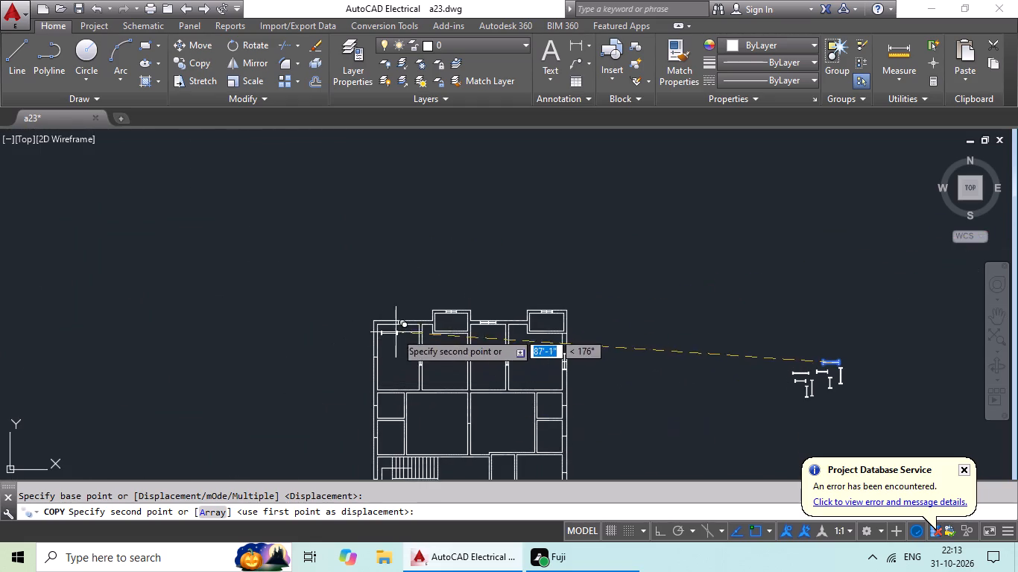
scroll(410, 329, "up", 5)
left_click(268, 268)
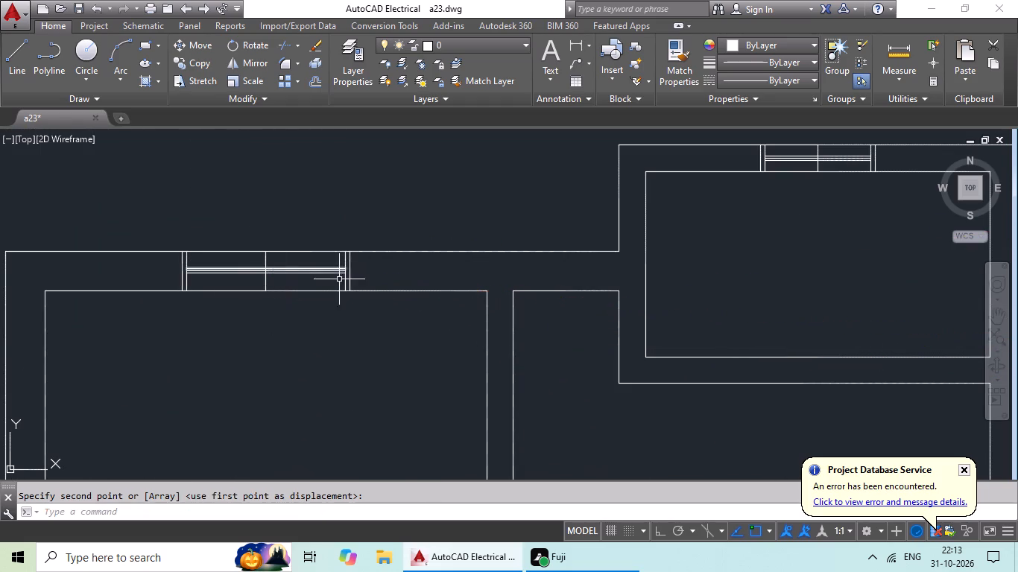
Copy the vertical 3' window symbol with the longer end lines by its midpoint onto the marker in the top-left room's outer left wall.
scroll(420, 282, "down", 4)
middle_click_drag(492, 336, 349, 284)
middle_click_drag(534, 322, 366, 323)
middle_click_drag(647, 322, 456, 330)
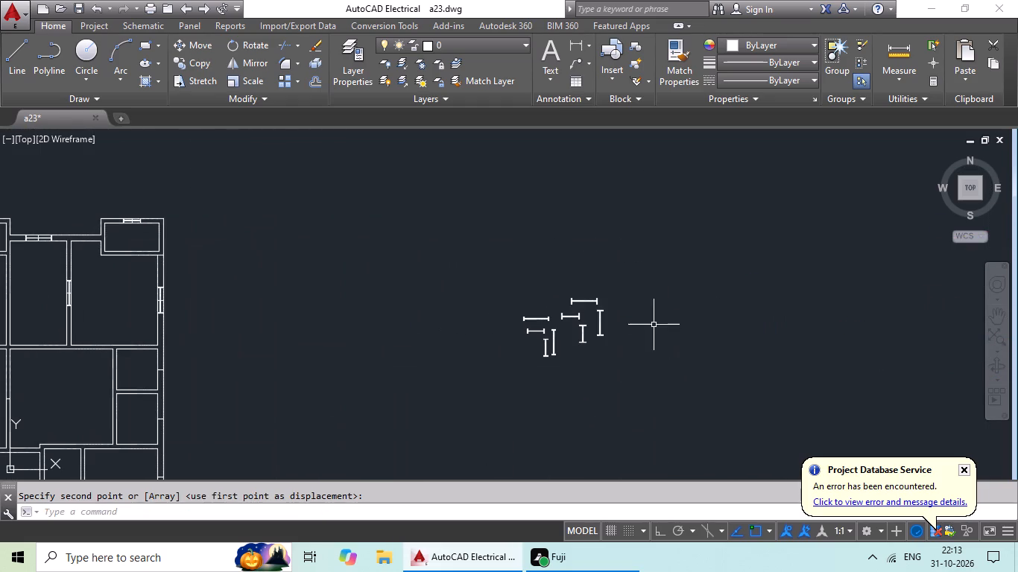
scroll(588, 315, "up", 4)
scroll(753, 281, "down", 1)
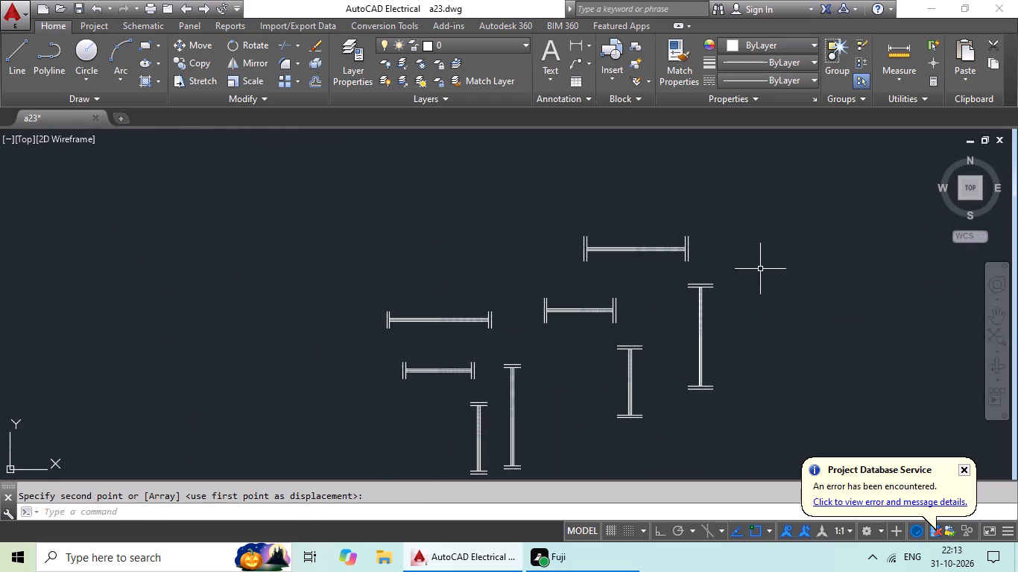
left_click_drag(760, 269, 822, 404)
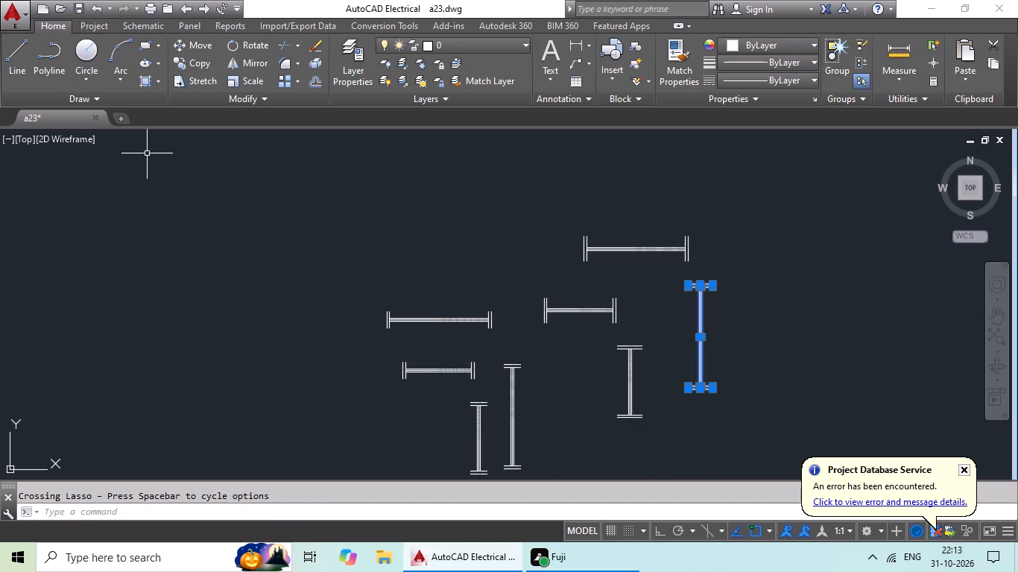
left_click(182, 65)
scroll(681, 340, "up", 2)
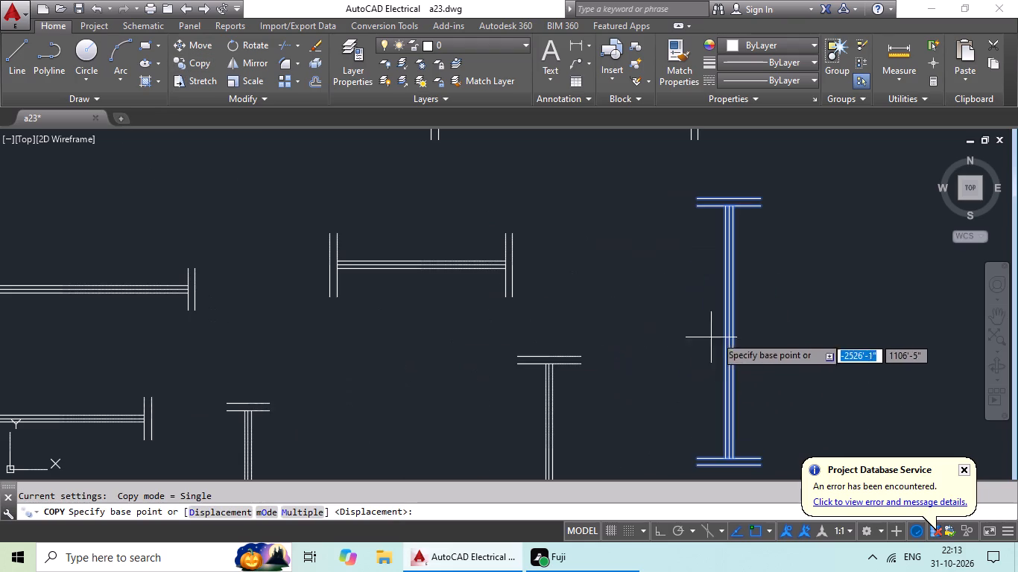
left_click_drag(729, 332, 718, 335)
scroll(118, 412, "down", 3)
middle_click_drag(129, 413, 310, 340)
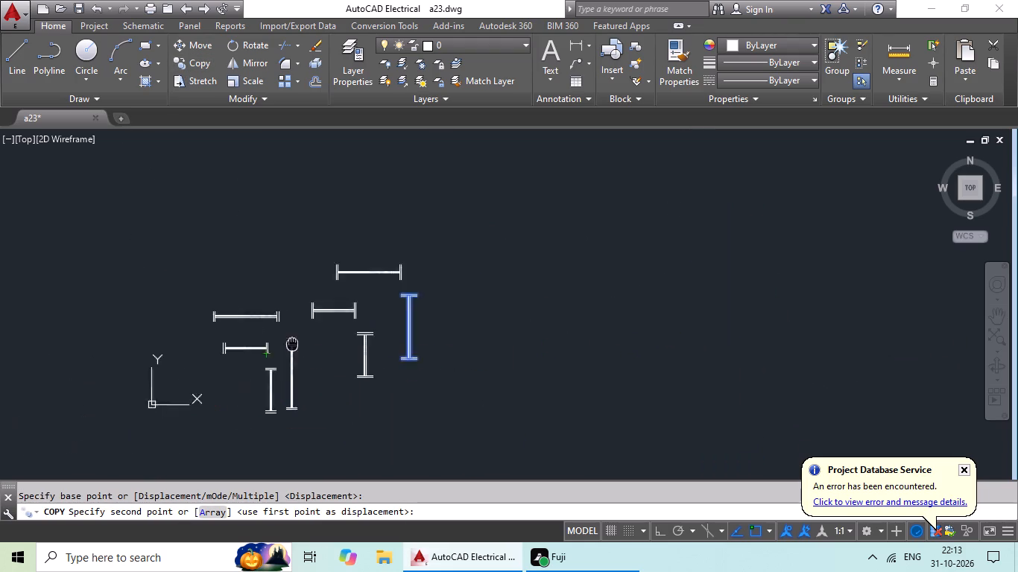
middle_click_drag(310, 340, 588, 287)
scroll(619, 313, "down", 3)
middle_click_drag(357, 318, 592, 265)
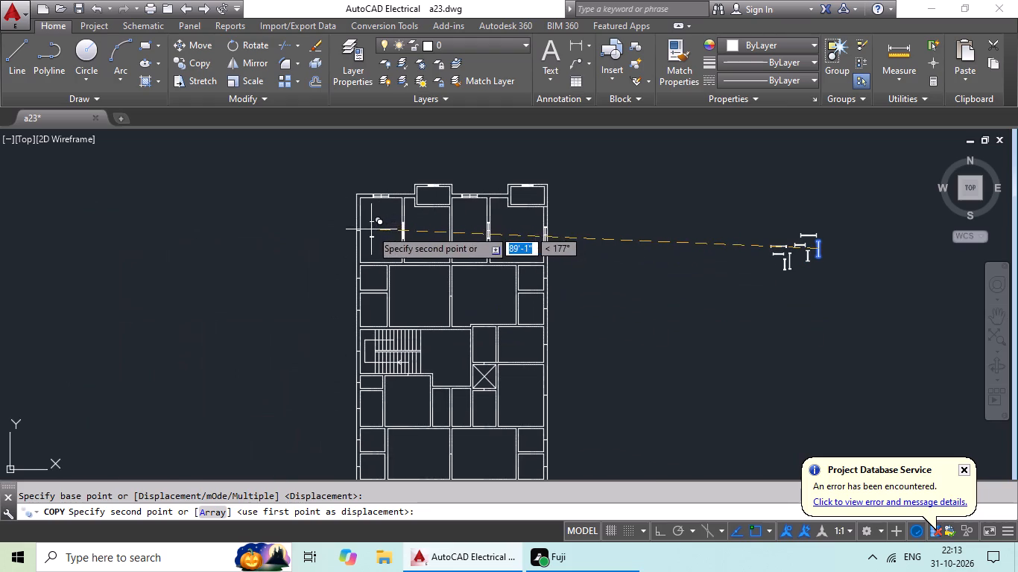
scroll(371, 229, "up", 5)
left_click(277, 232)
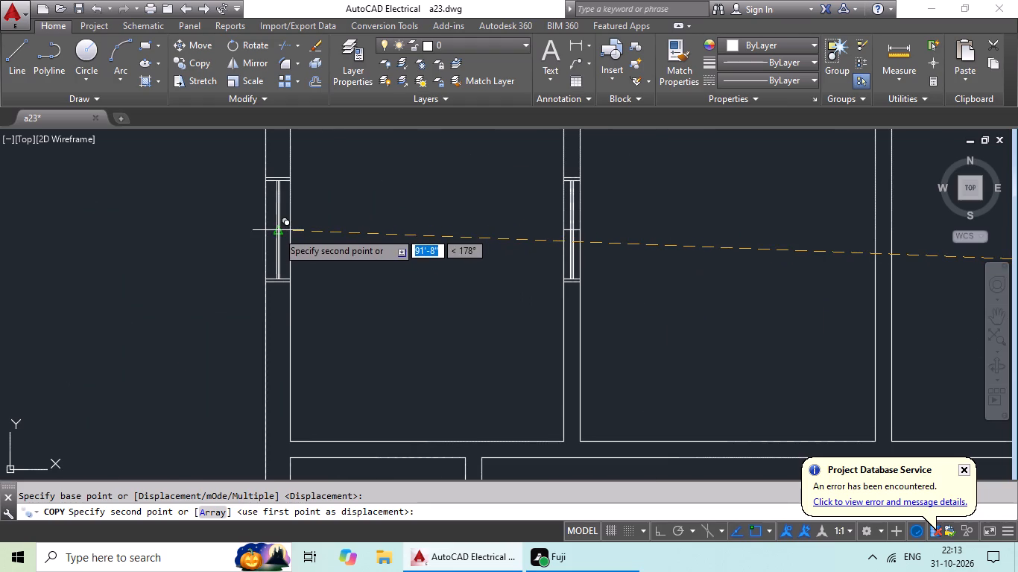
Copy the vertical 2' window symbol with the longer end lines by its midpoint onto the outer right wall's marker at the small room below the top-right room.
scroll(388, 228, "down", 3)
middle_click_drag(402, 248, 294, 200)
middle_click_drag(452, 258, 340, 250)
middle_click_drag(569, 252, 339, 261)
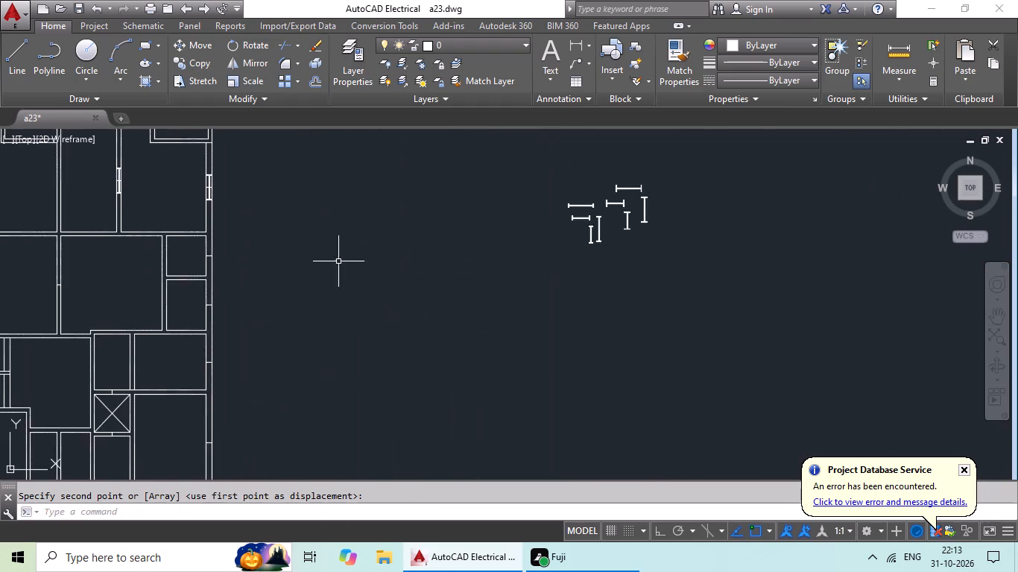
middle_click_drag(540, 261, 503, 276)
scroll(611, 222, "up", 3)
scroll(554, 262, "up", 1)
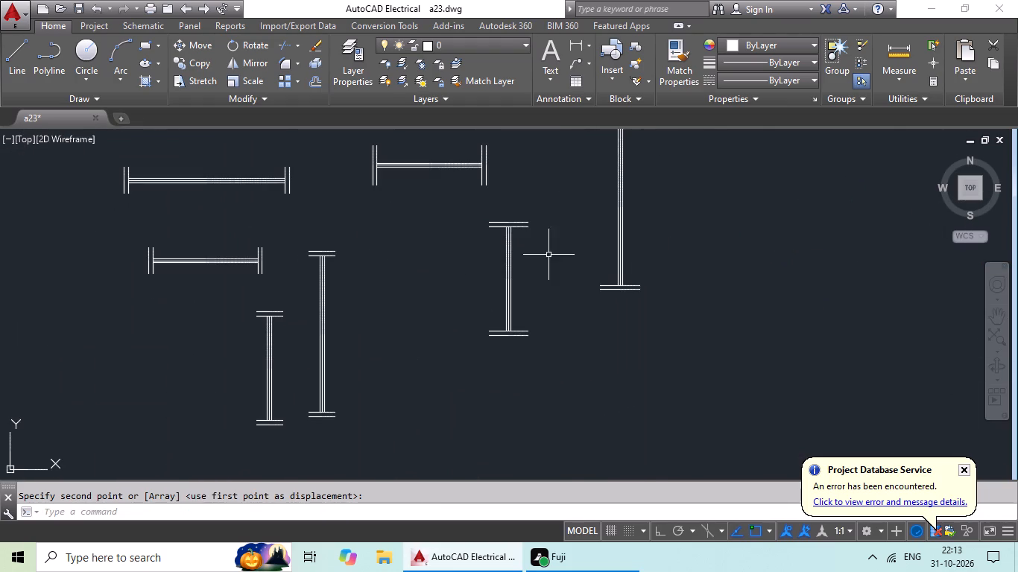
left_click_drag(565, 210, 602, 349)
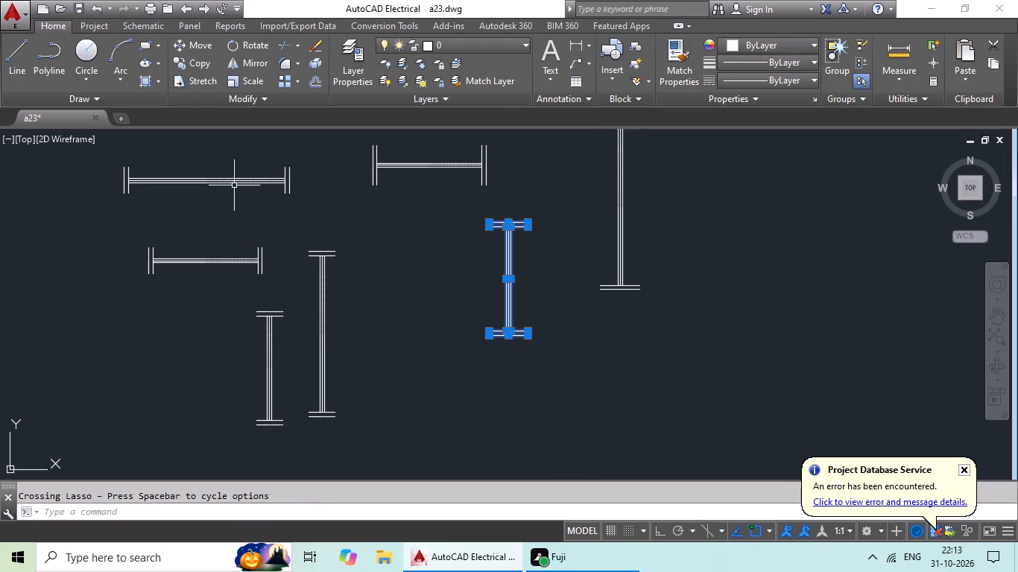
left_click(206, 66)
scroll(502, 284, "up", 3)
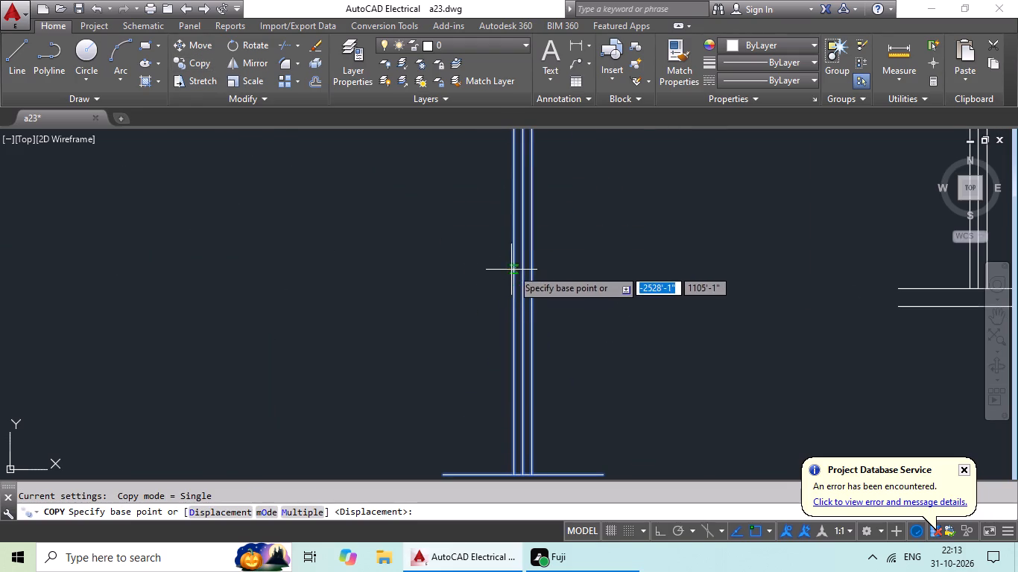
left_click_drag(521, 263, 495, 268)
scroll(174, 293, "down", 4)
middle_click_drag(165, 298, 524, 156)
scroll(152, 260, "down", 2)
middle_click_drag(148, 261, 154, 259)
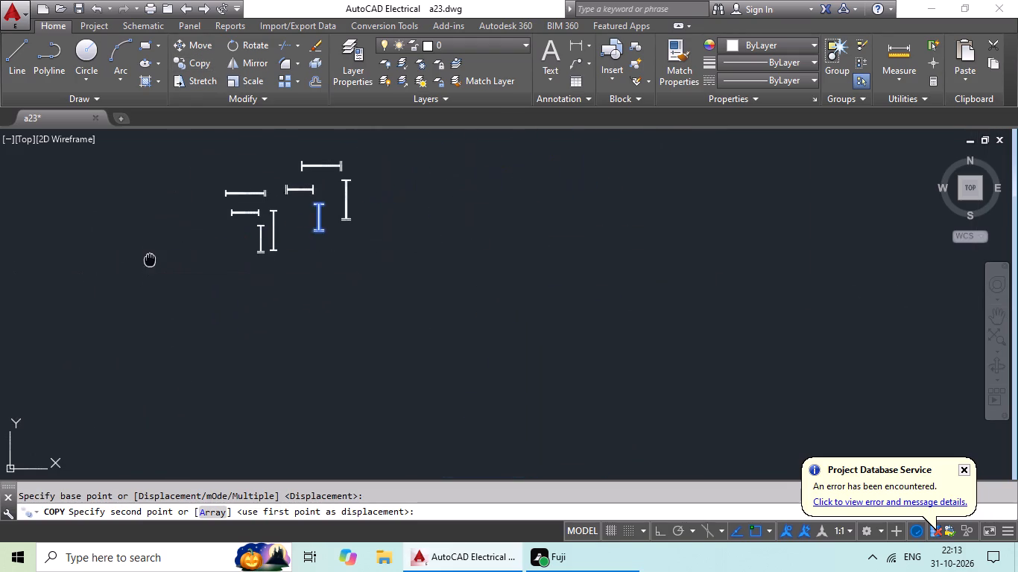
middle_click_drag(154, 259, 428, 190)
scroll(277, 233, "down", 2)
middle_click_drag(251, 250, 456, 286)
scroll(359, 261, "up", 5)
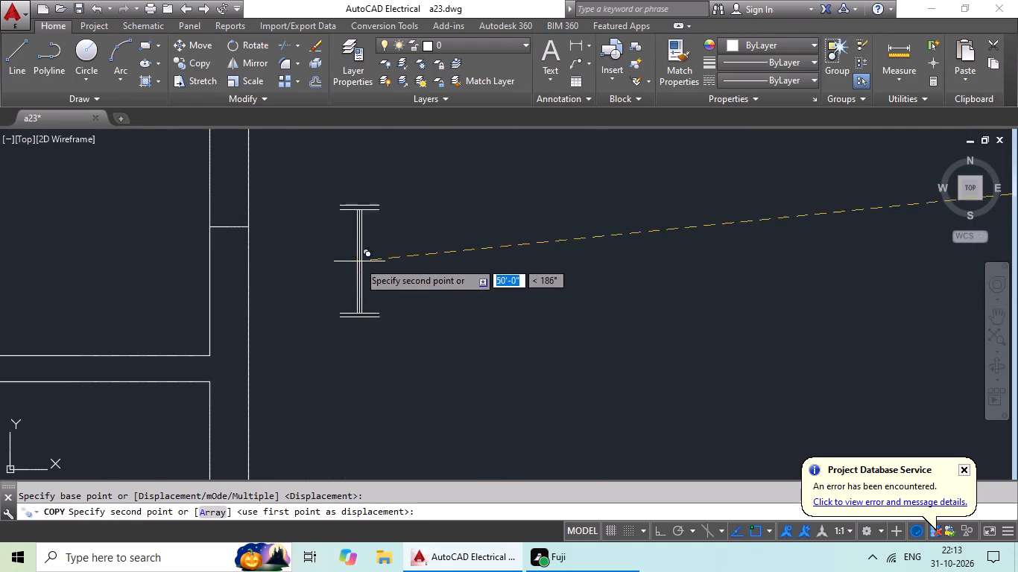
left_click(229, 224)
scroll(391, 223, "down", 4)
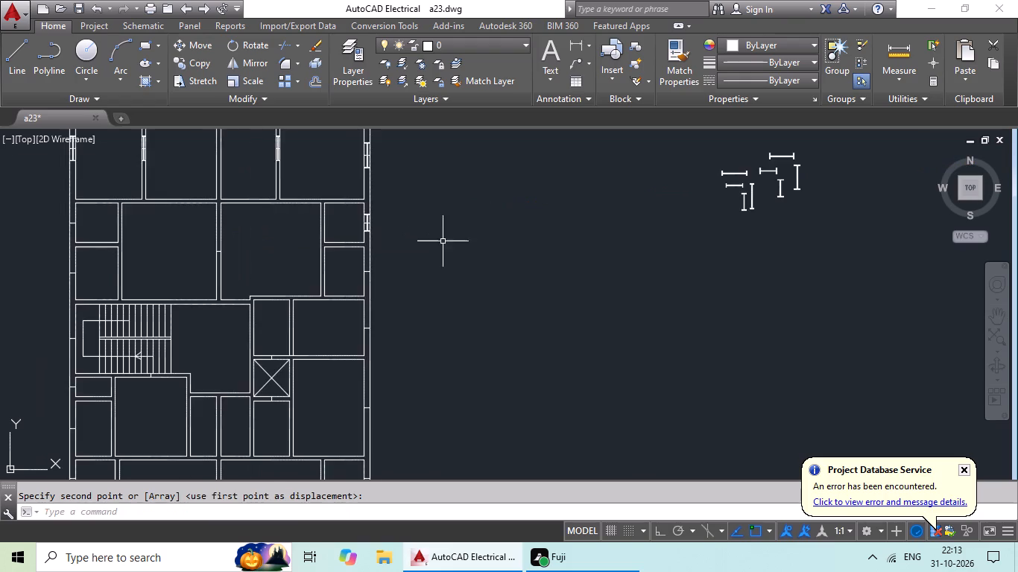
Copy the vertical 2' window symbol with the longer end lines by its midpoint onto the outer right wall's marker at the second small room down.
middle_click_drag(447, 243, 396, 212)
middle_click_drag(488, 239, 426, 247)
middle_click_drag(456, 246, 421, 266)
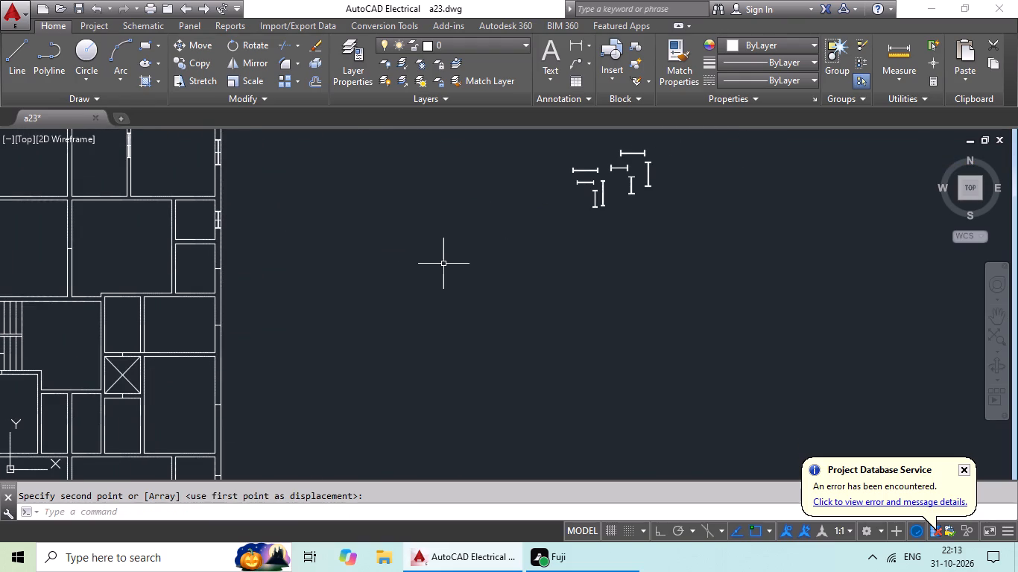
middle_click_drag(705, 218, 674, 238)
scroll(589, 200, "up", 4)
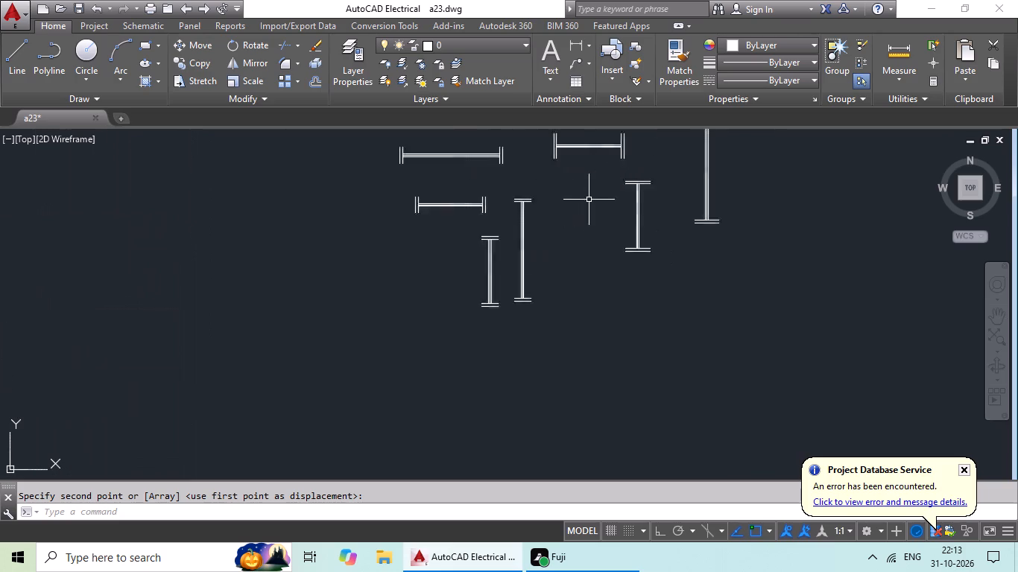
left_click_drag(748, 152, 645, 332)
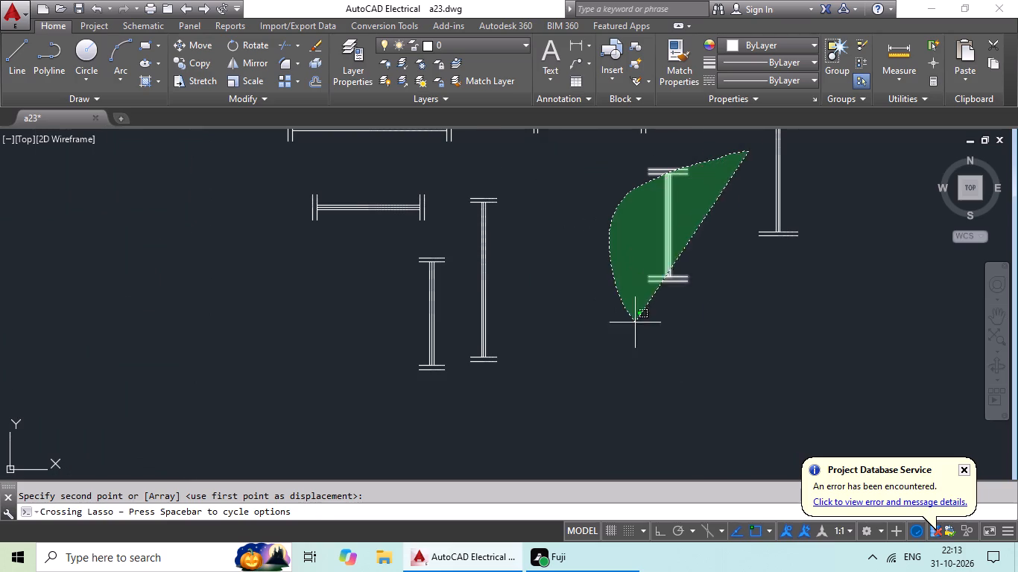
left_click_drag(645, 332, 704, 350)
left_click(200, 63)
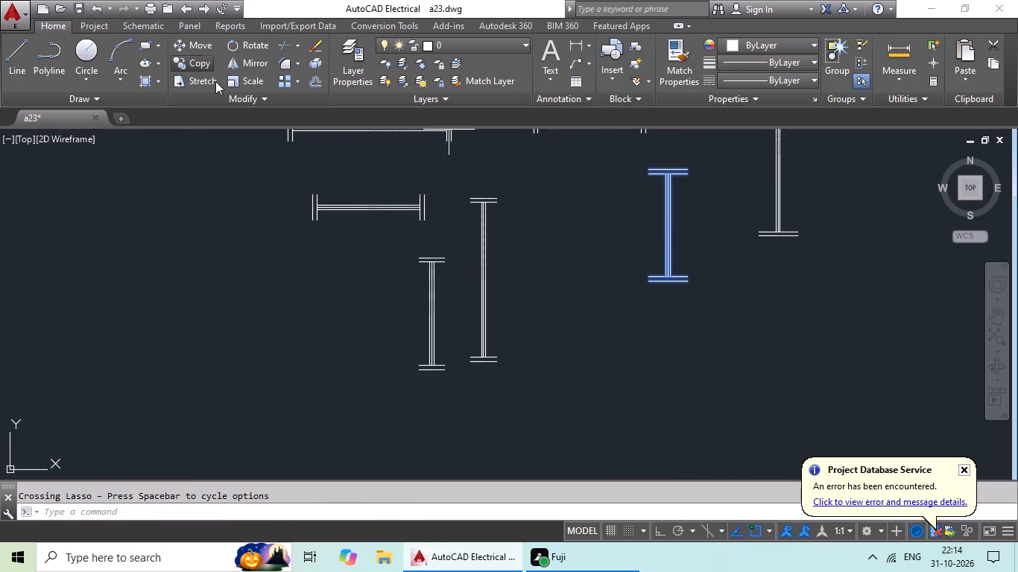
scroll(663, 213, "up", 3)
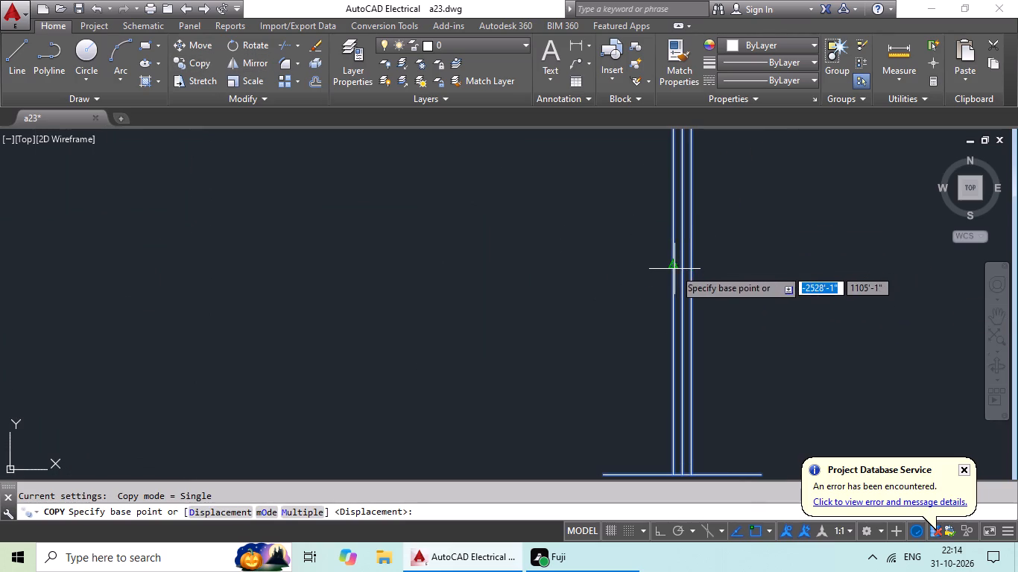
left_click(680, 264)
scroll(394, 292, "down", 3)
middle_click_drag(394, 292, 625, 232)
scroll(221, 283, "down", 2)
middle_click_drag(173, 290, 608, 235)
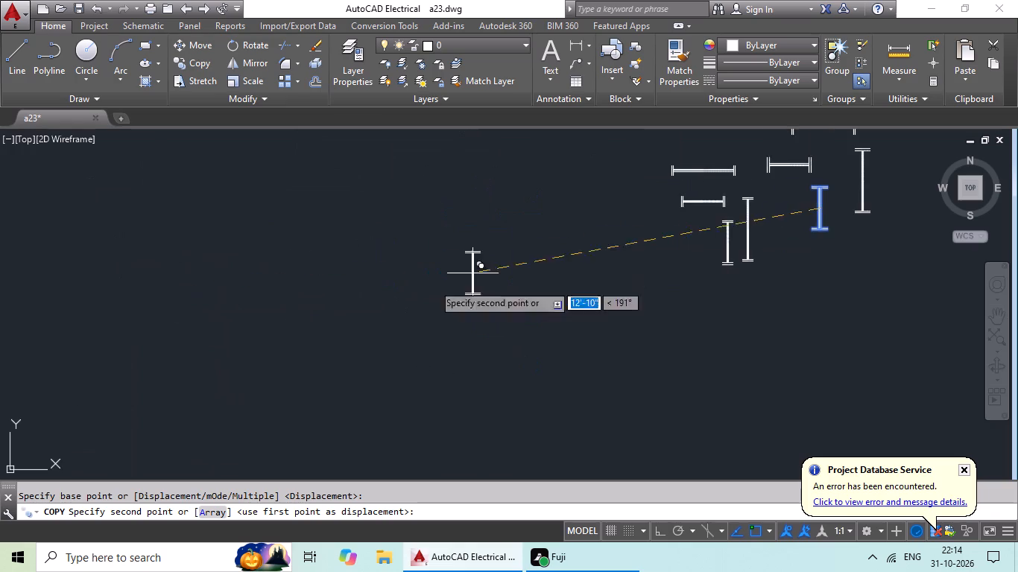
scroll(251, 320, "down", 1)
middle_click_drag(253, 320, 630, 311)
middle_click_drag(313, 314, 549, 352)
middle_click_drag(546, 379, 548, 251)
scroll(561, 276, "up", 3)
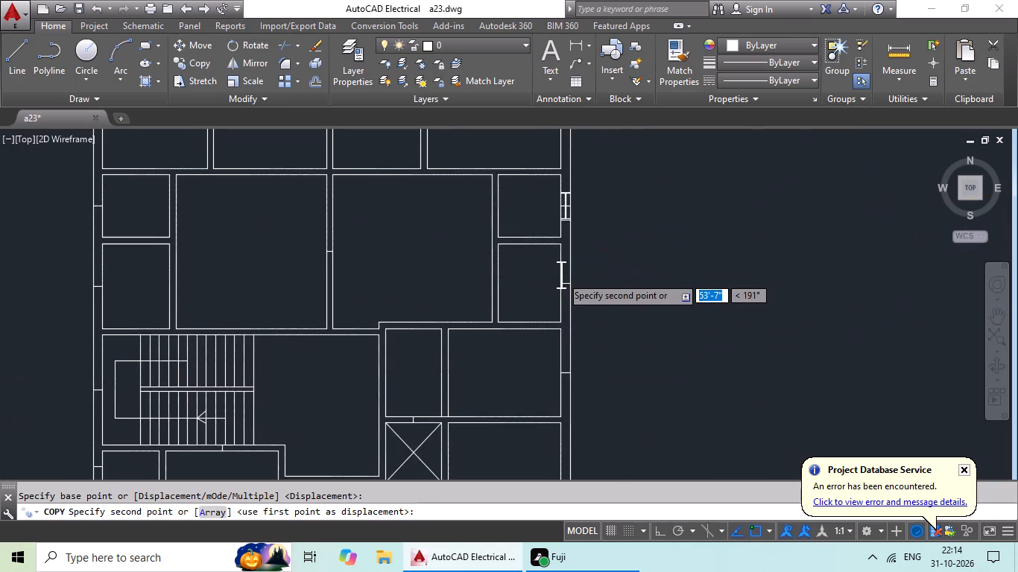
scroll(561, 276, "up", 1)
left_click(589, 322)
Copy the vertical 3' window symbol with 6" ends by its midpoint onto the marker in the partition wall between the two large middle rooms.
scroll(718, 318, "down", 4)
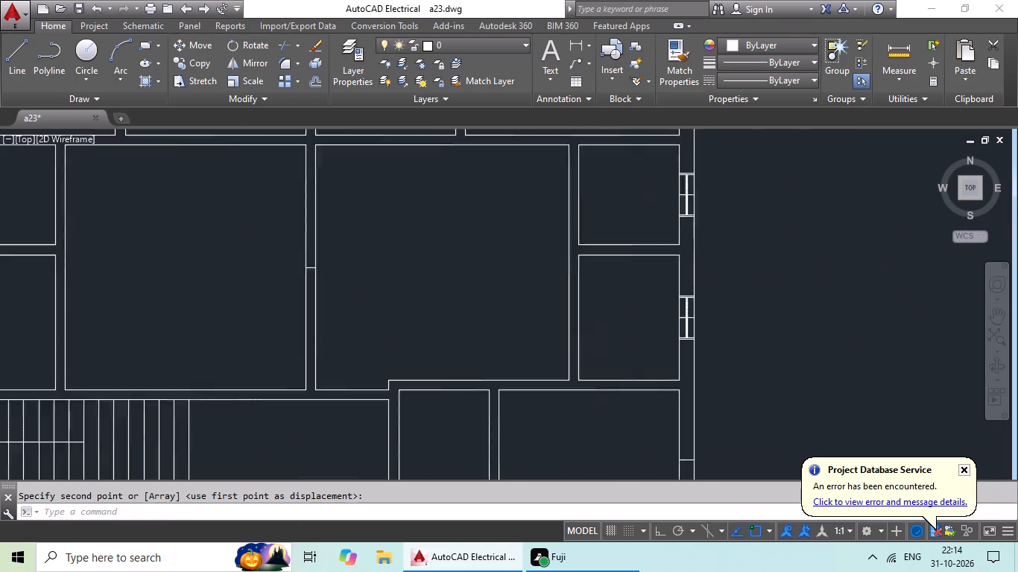
middle_click_drag(783, 329, 649, 330)
middle_click_drag(744, 326, 540, 331)
middle_click_drag(753, 323, 510, 381)
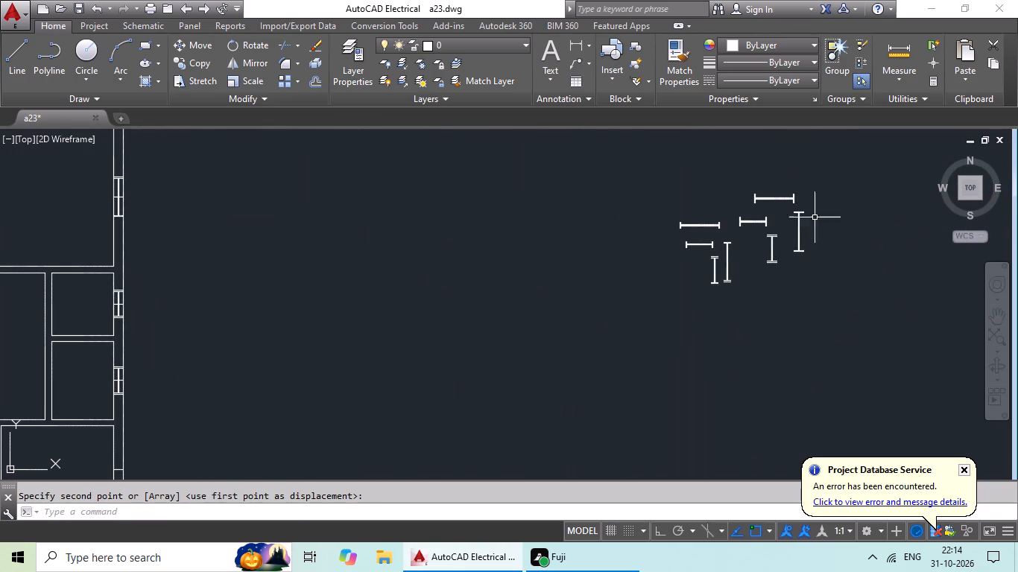
scroll(730, 255, "up", 4)
left_click_drag(774, 156, 747, 144)
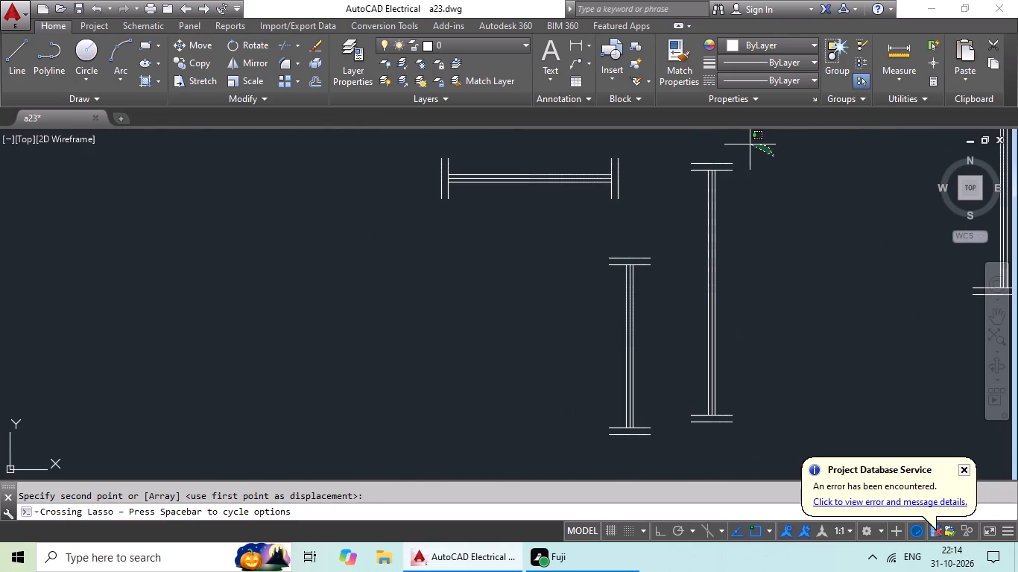
left_click_drag(747, 144, 707, 410)
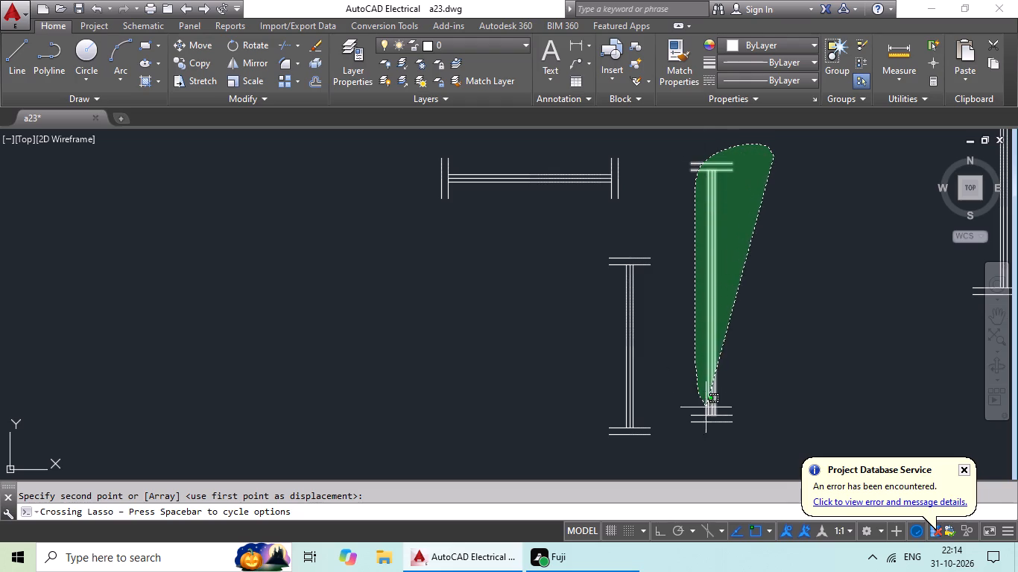
left_click_drag(707, 410, 752, 430)
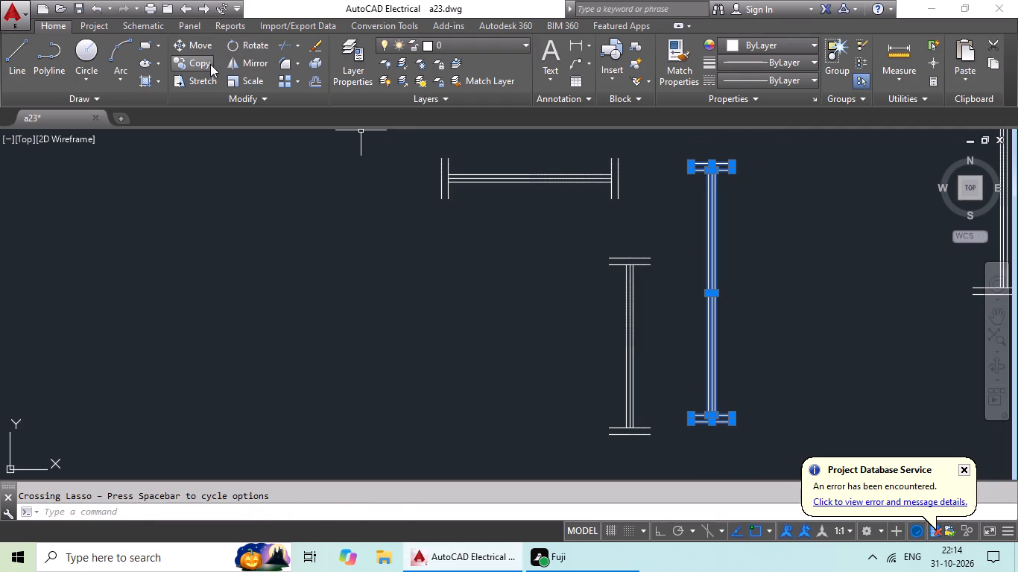
left_click(210, 64)
scroll(711, 290, "up", 1)
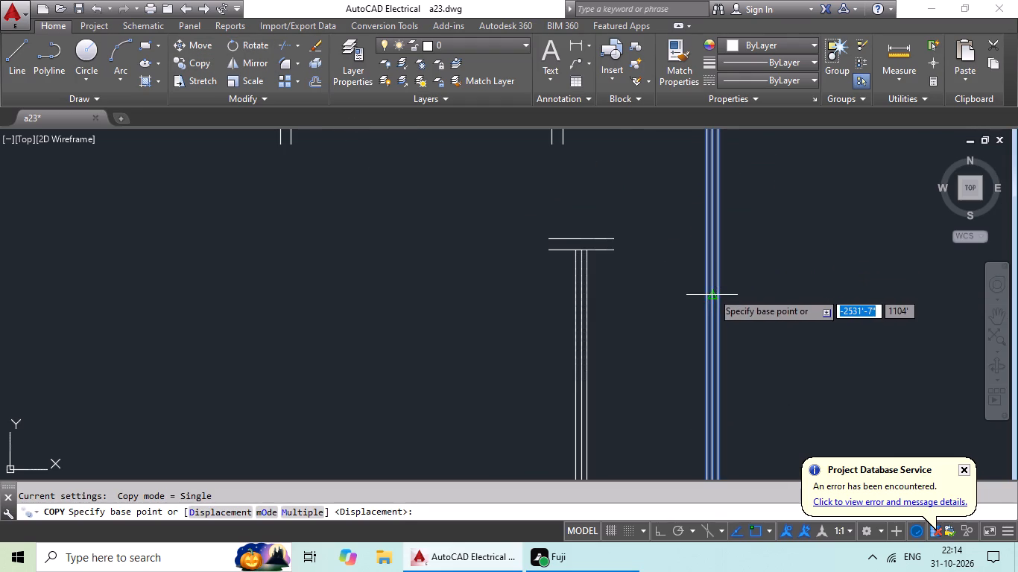
left_click_drag(712, 292, 633, 293)
middle_click_drag(177, 304, 470, 289)
scroll(302, 328, "down", 3)
middle_click_drag(270, 337, 389, 337)
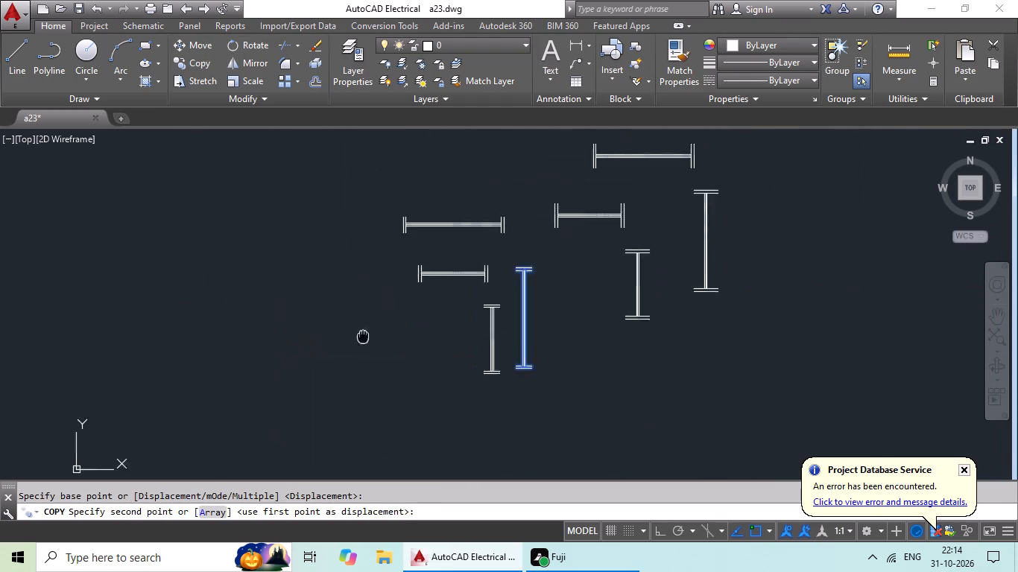
middle_click_drag(389, 337, 502, 321)
scroll(130, 331, "down", 1)
middle_click(472, 327)
middle_click_drag(189, 331, 707, 329)
middle_click_drag(317, 341, 632, 341)
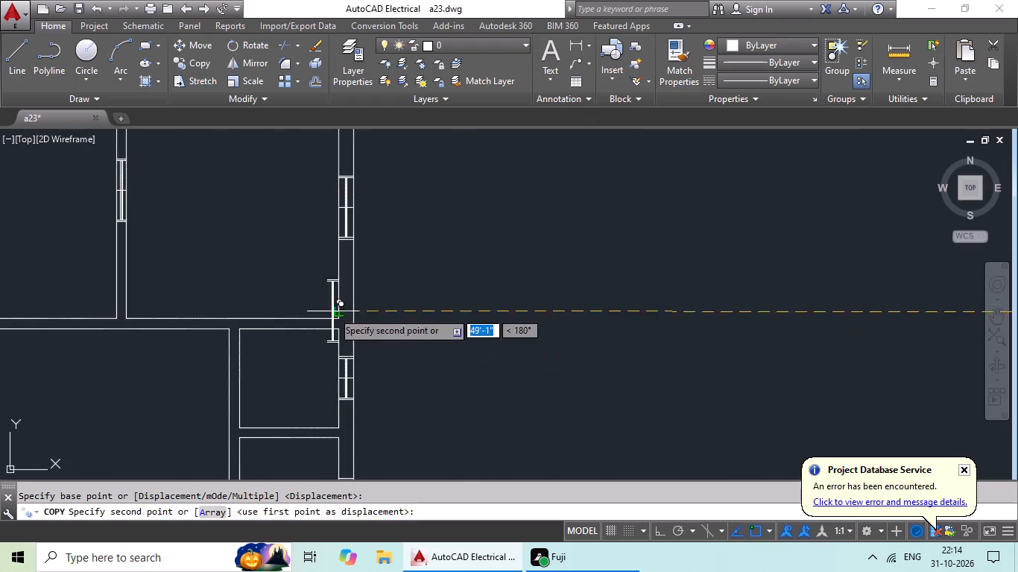
middle_click_drag(332, 311, 763, 393)
middle_click_drag(393, 309, 605, 321)
middle_click_drag(489, 334, 504, 202)
middle_click_drag(463, 394, 436, 259)
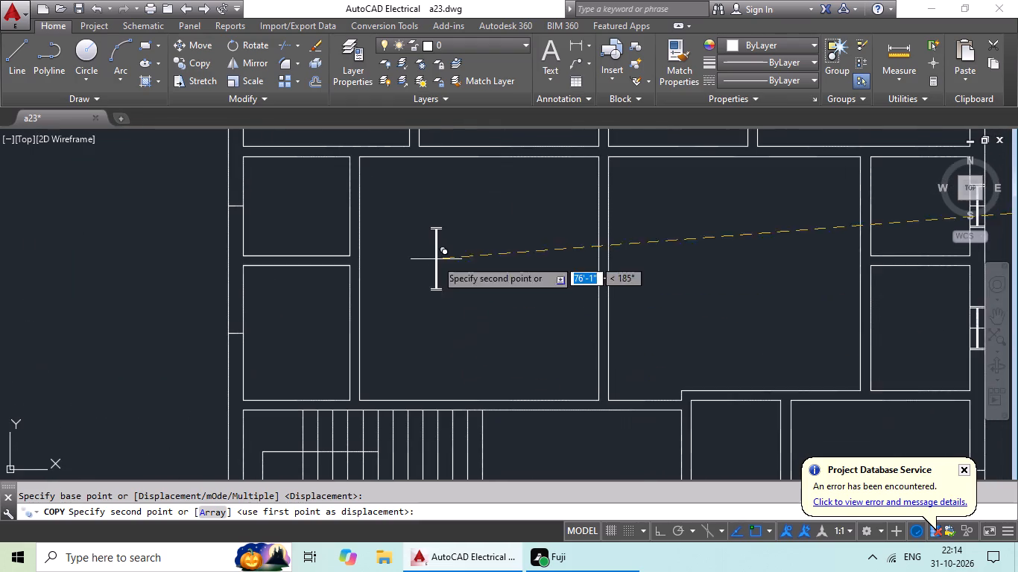
middle_click_drag(806, 368, 677, 340)
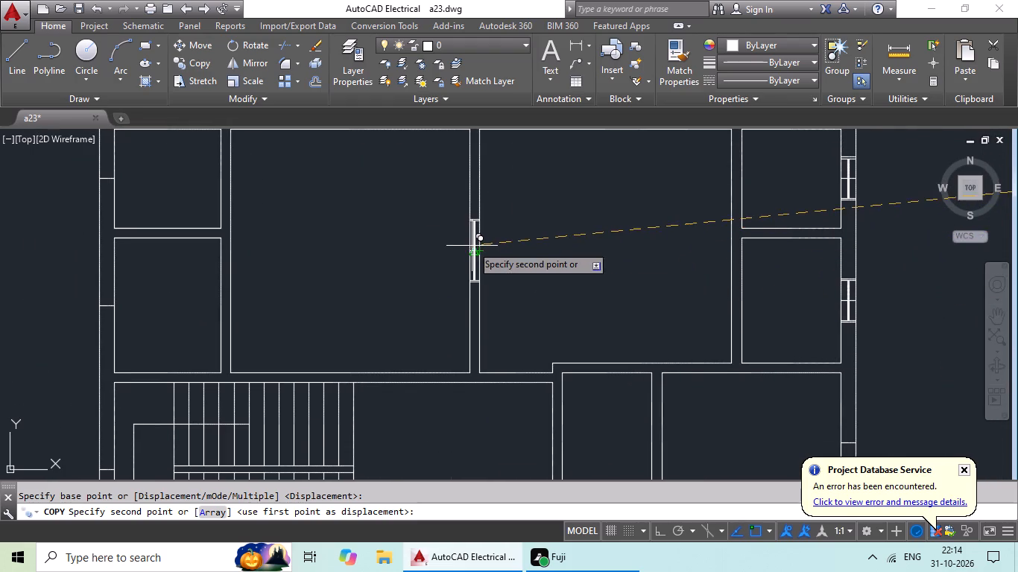
scroll(472, 251, "up", 4)
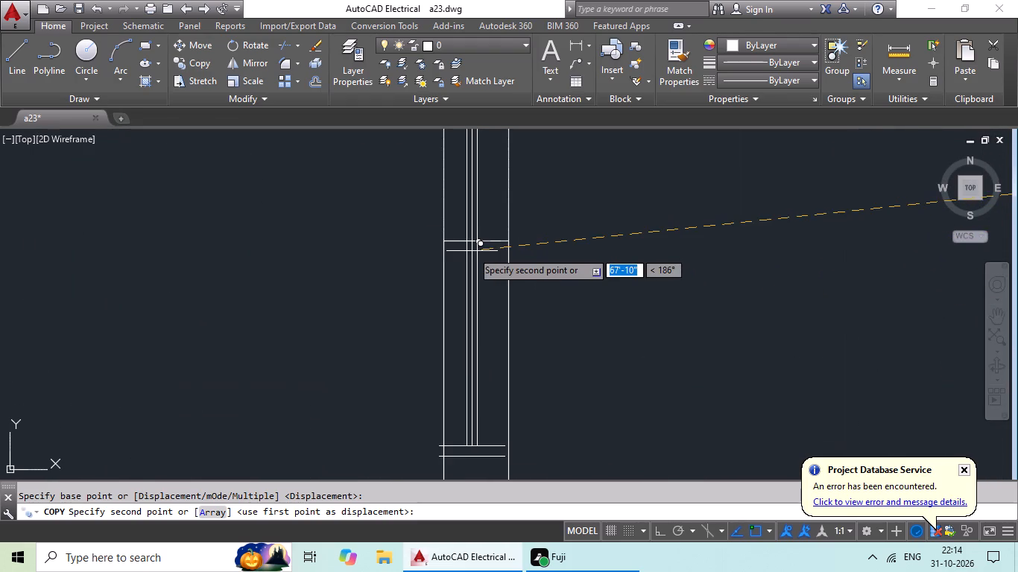
left_click(472, 242)
Copy the vertical 2' window symbol with the longer end lines by its midpoint onto the outer left wall's marker at the upper small room.
scroll(710, 240, "down", 6)
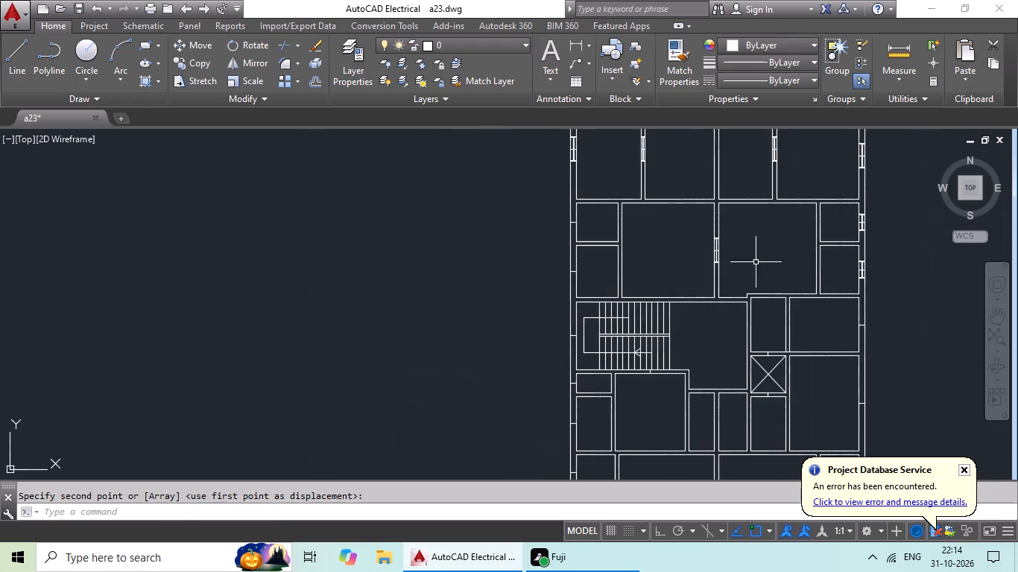
middle_click_drag(758, 263, 587, 259)
middle_click_drag(636, 257, 508, 258)
scroll(794, 255, "down", 1)
middle_click_drag(794, 254, 651, 262)
middle_click_drag(715, 261, 715, 261)
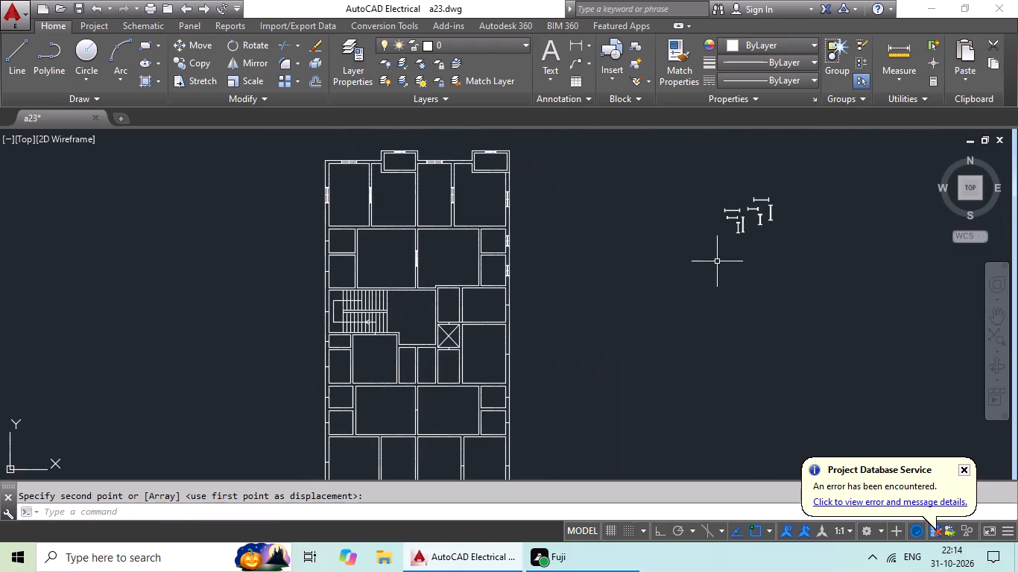
middle_click_drag(715, 261, 661, 276)
scroll(711, 237, "up", 5)
middle_click_drag(695, 217, 667, 263)
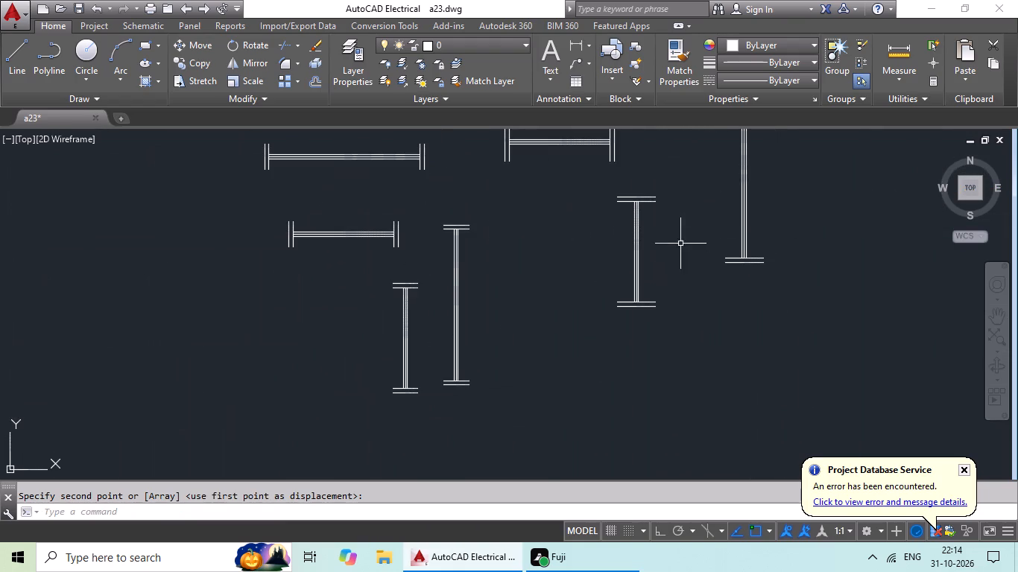
left_click_drag(677, 193, 693, 340)
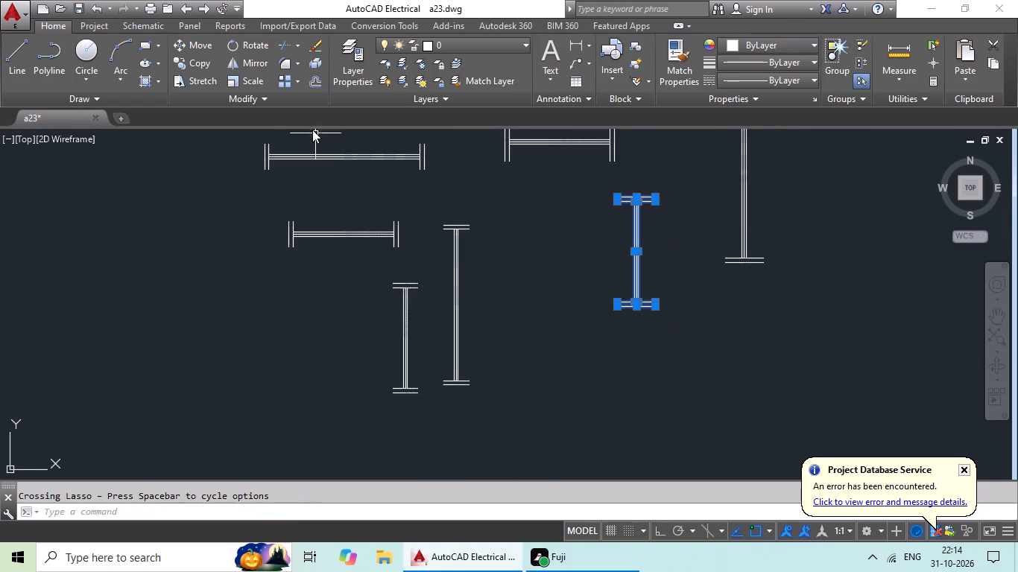
left_click(210, 62)
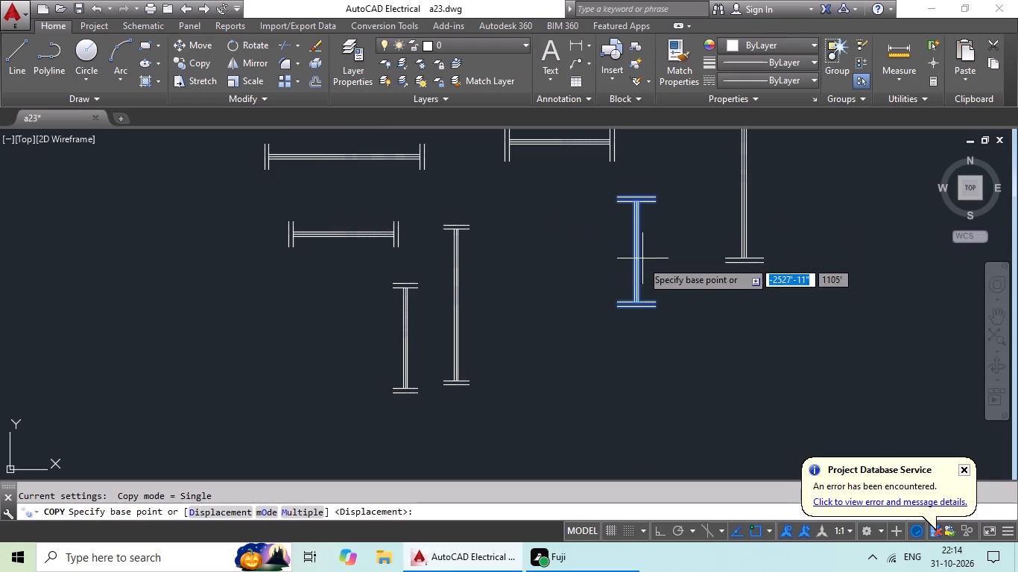
scroll(639, 265, "up", 3)
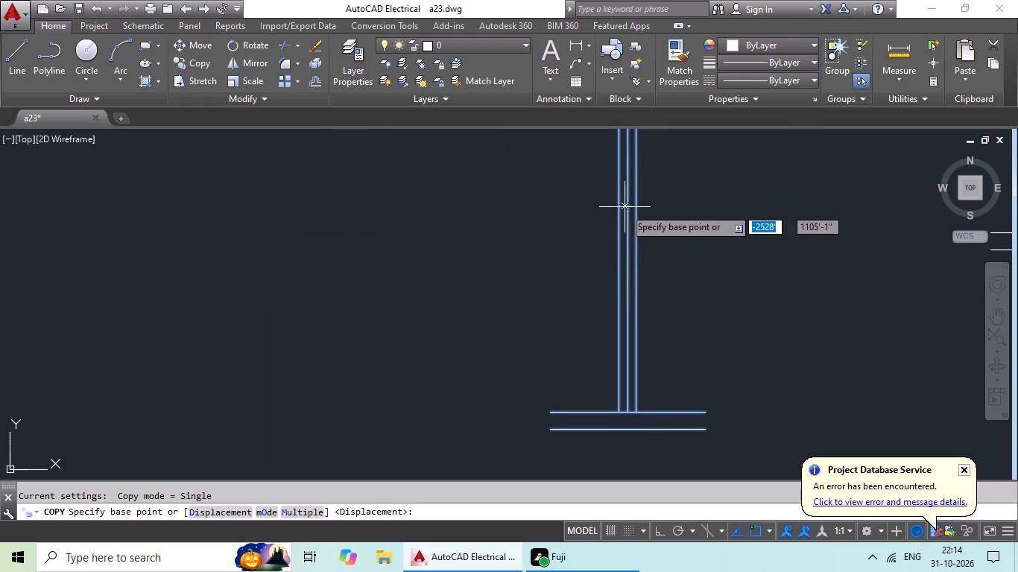
left_click(625, 208)
scroll(321, 258, "down", 4)
middle_click_drag(261, 247, 570, 236)
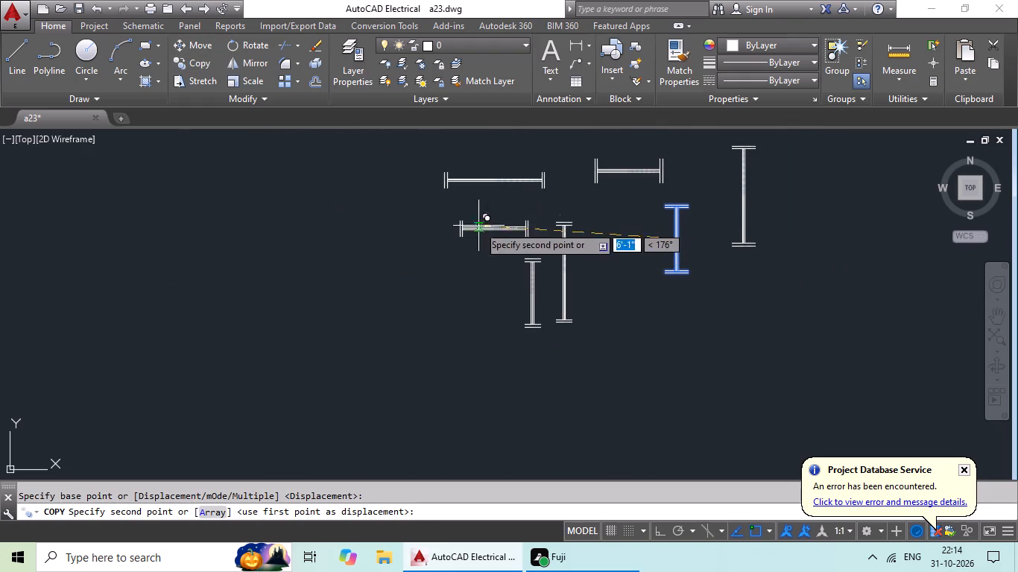
scroll(481, 228, "down", 3)
middle_click_drag(360, 244, 766, 240)
scroll(612, 279, "down", 3)
scroll(472, 282, "up", 3)
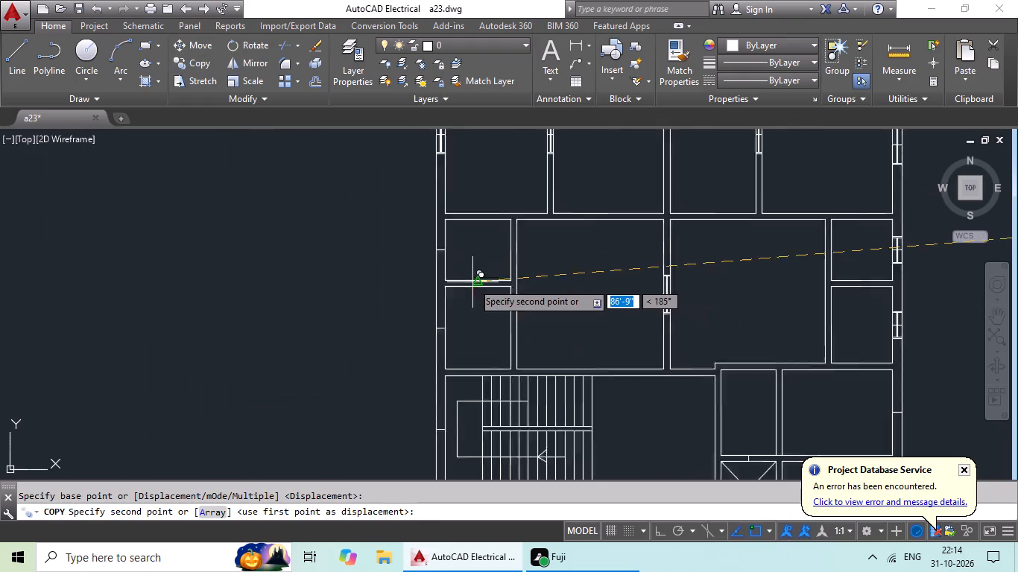
scroll(472, 282, "up", 2)
left_click(389, 203)
Copy the vertical 2' window symbol with the longer end lines by its midpoint onto the outer left wall's marker at the lower small room above the stairs.
scroll(673, 241, "down", 2)
middle_click_drag(751, 279, 408, 284)
middle_click_drag(747, 329, 586, 340)
scroll(894, 331, "down", 2)
middle_click_drag(898, 330, 607, 344)
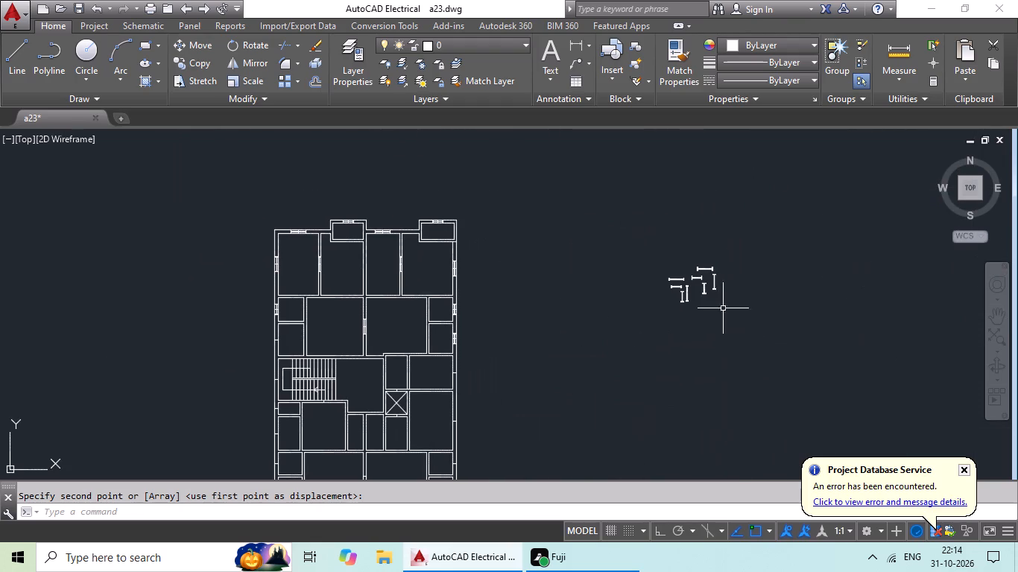
scroll(717, 296, "up", 4)
scroll(664, 213, "up", 1)
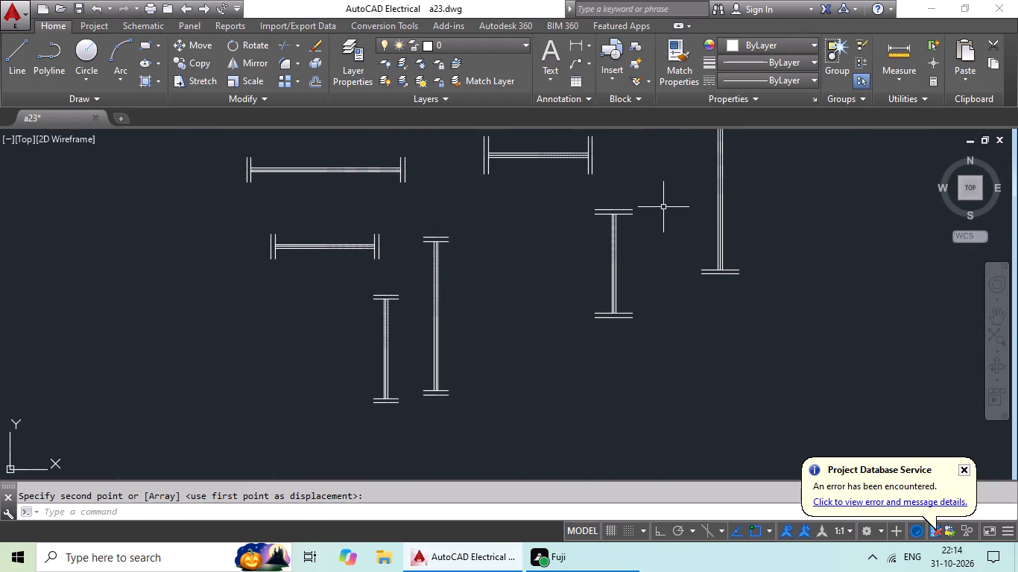
left_click_drag(661, 194, 696, 378)
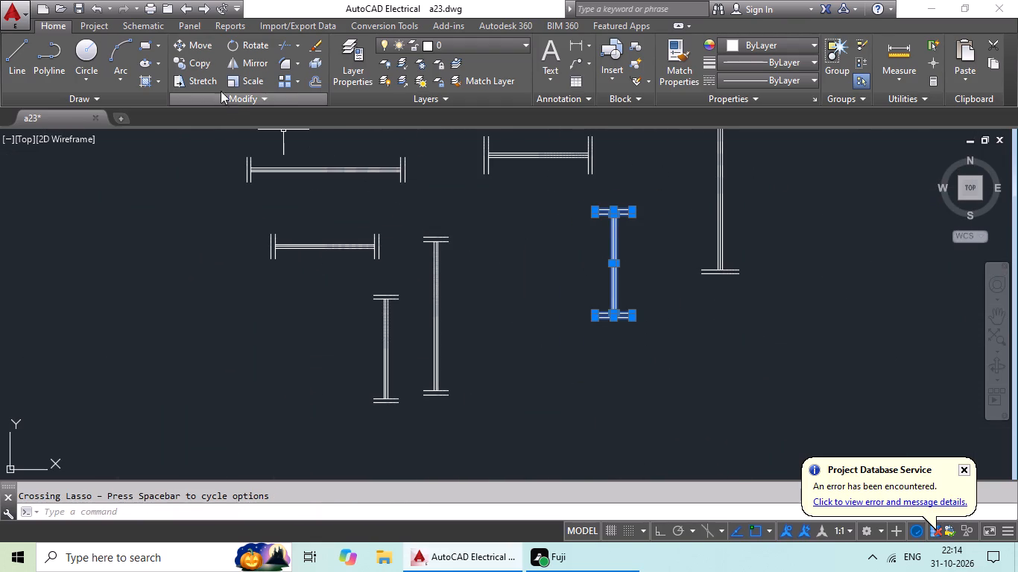
left_click(194, 63)
scroll(336, 224, "down", 1)
scroll(503, 242, "up", 4)
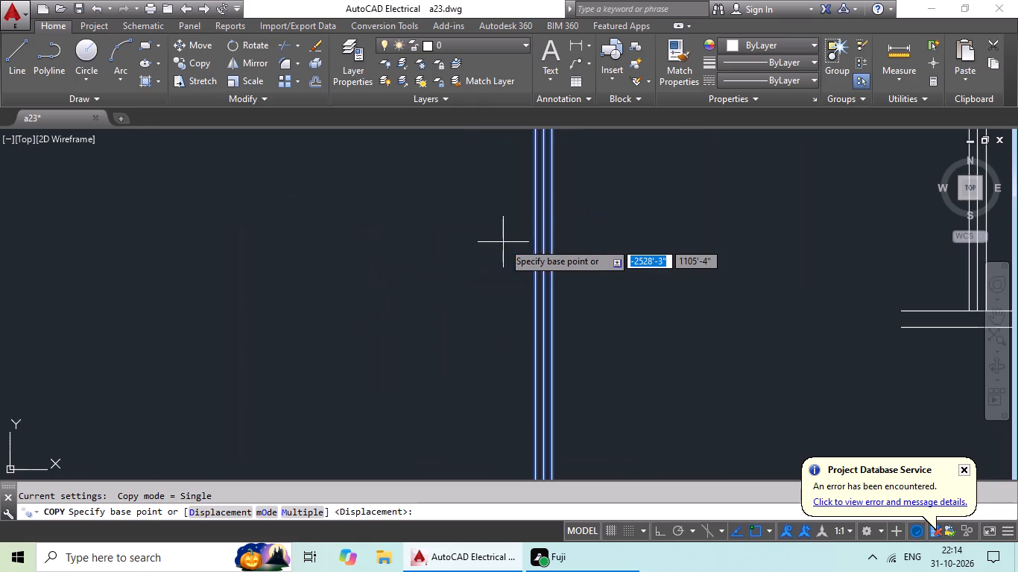
left_click_drag(546, 283, 525, 286)
scroll(235, 299, "down", 4)
middle_click_drag(229, 304, 585, 231)
scroll(220, 287, "down", 1)
middle_click_drag(223, 287, 513, 258)
middle_click_drag(254, 297, 473, 296)
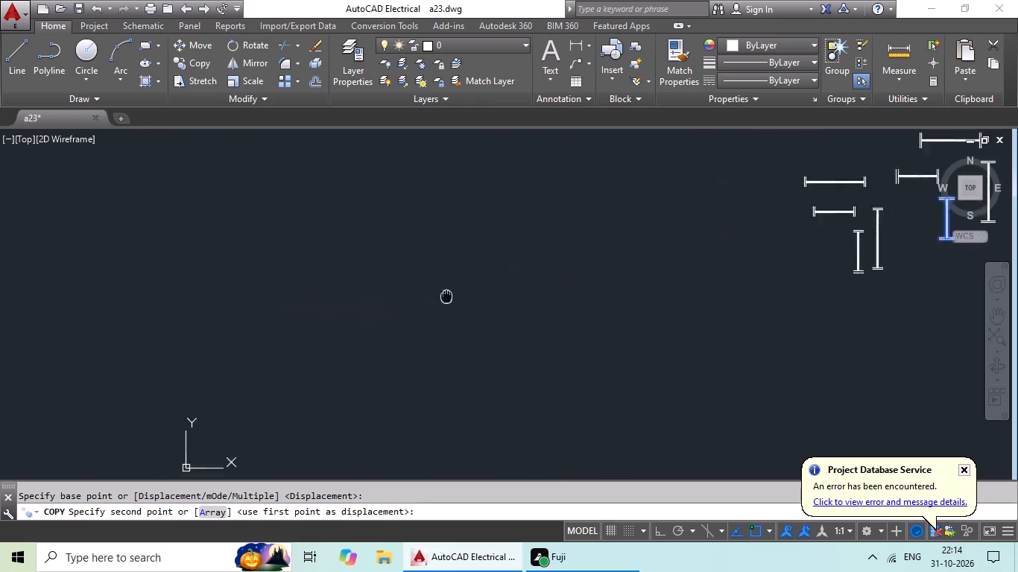
middle_click_drag(473, 296, 528, 290)
scroll(413, 326, "down", 1)
middle_click_drag(335, 349, 528, 328)
middle_click_drag(502, 339, 769, 339)
middle_click_drag(544, 346, 724, 328)
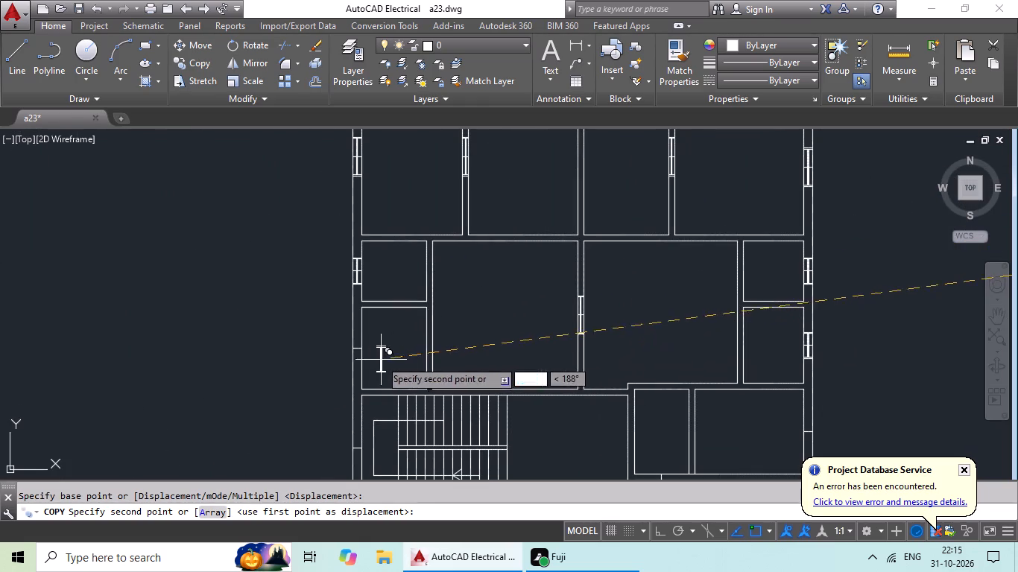
scroll(364, 360, "up", 4)
left_click(301, 283)
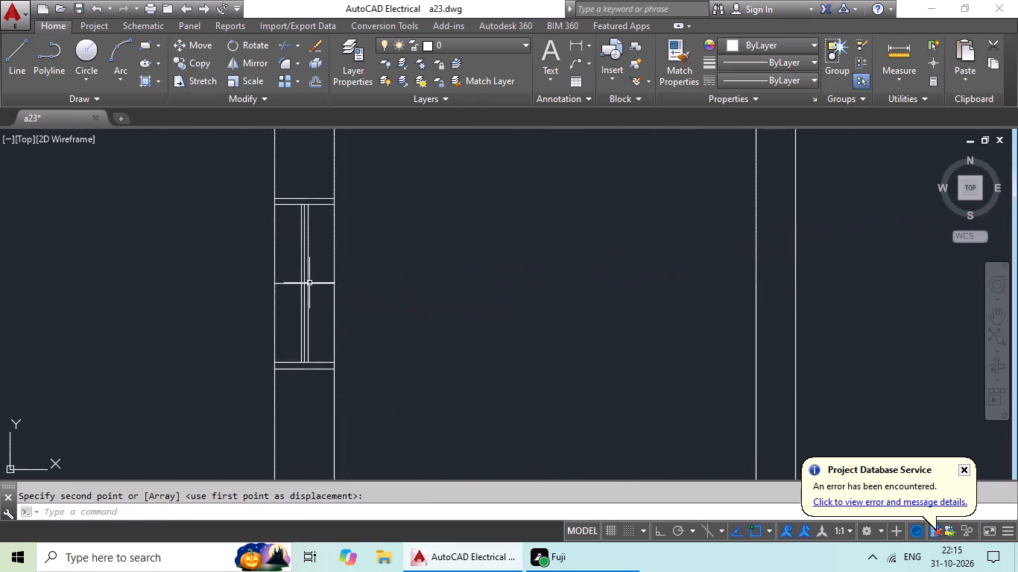
Copy the vertical 3' window symbol with the longer end lines by its midpoint onto the outer right wall's marker at the room above and right of the crossed shaft.
scroll(506, 283, "down", 3)
middle_click_drag(542, 305, 392, 274)
middle_click_drag(591, 287, 431, 239)
middle_click_drag(631, 287, 424, 264)
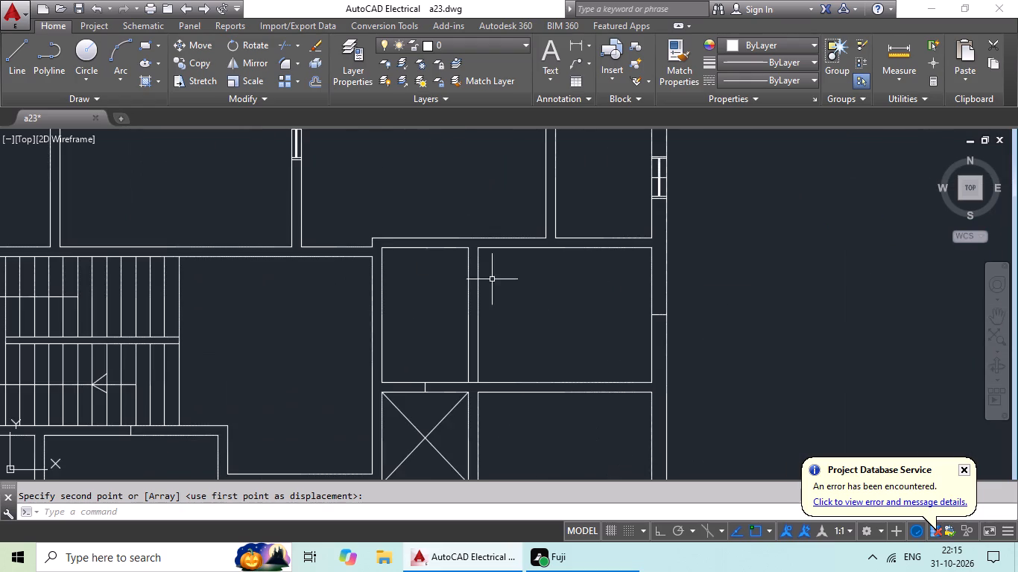
middle_click_drag(763, 302, 673, 303)
middle_click_drag(783, 302, 704, 311)
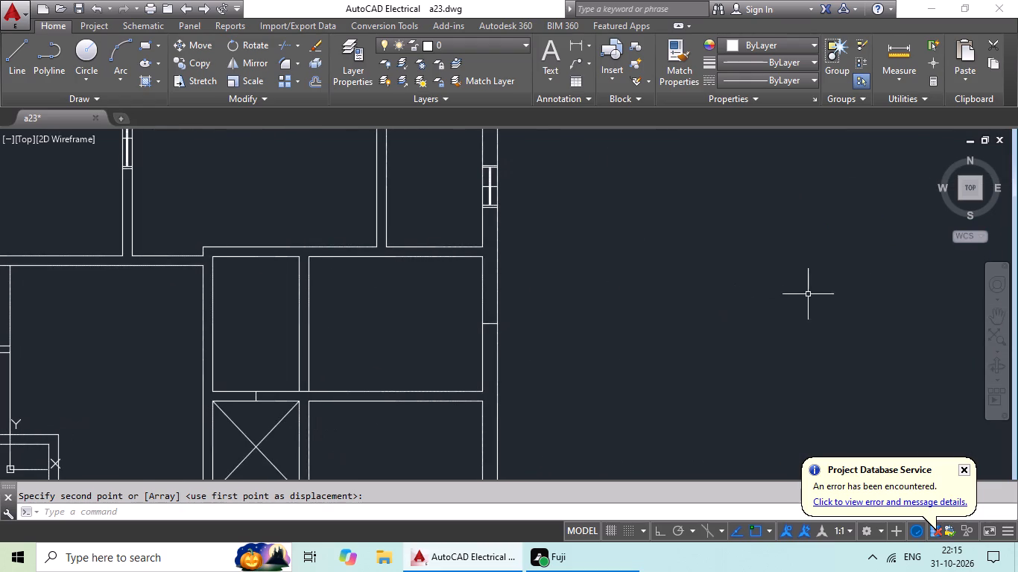
middle_click_drag(808, 294, 737, 307)
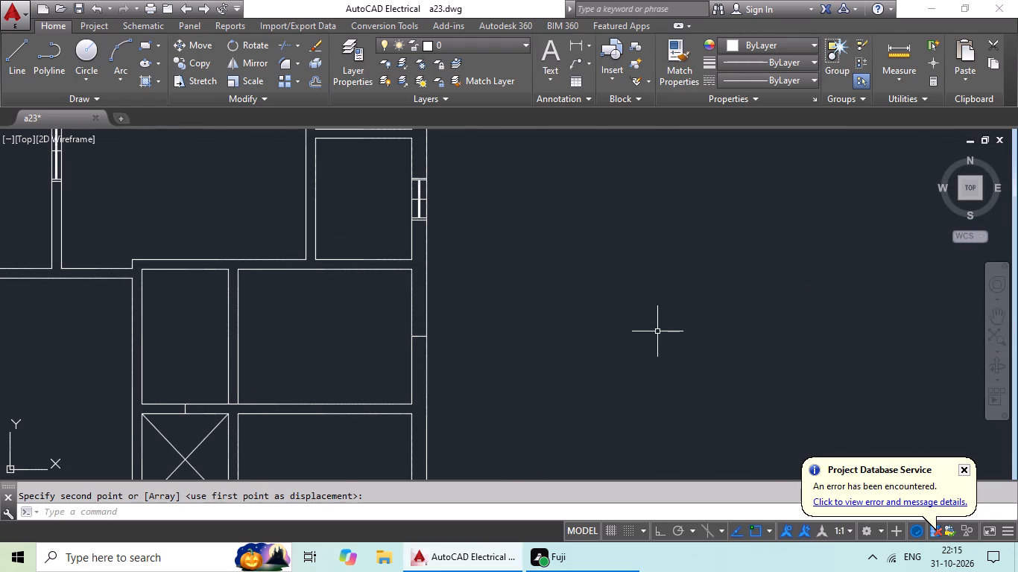
scroll(686, 306, "down", 2)
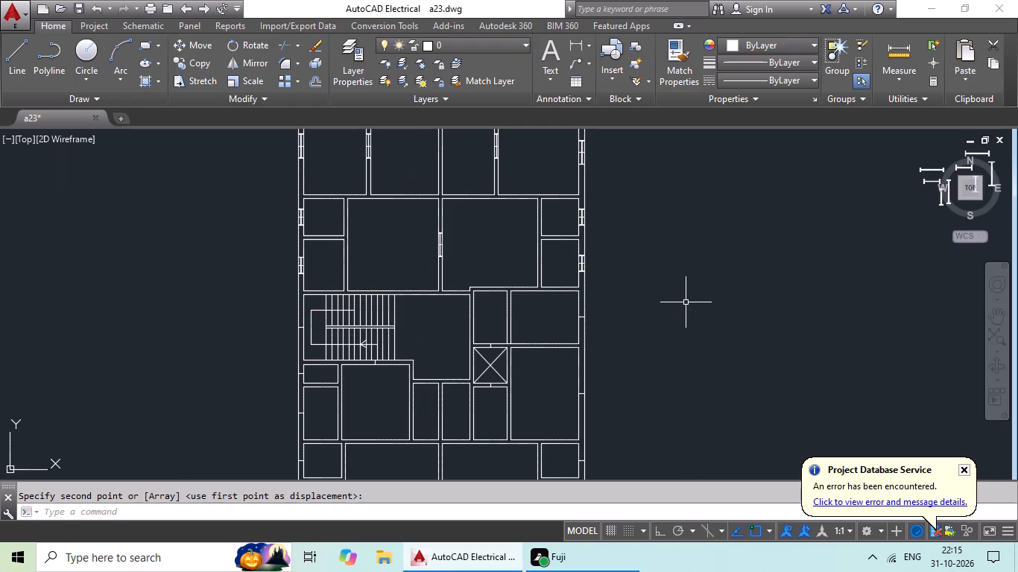
scroll(739, 328, "down", 2)
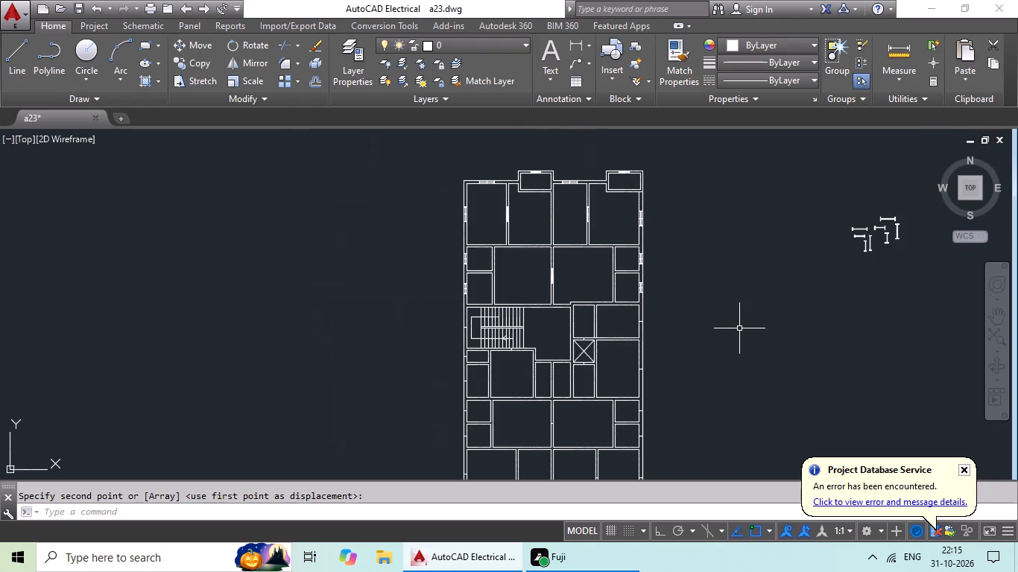
middle_click_drag(738, 313, 475, 281)
middle_click_drag(546, 261, 472, 301)
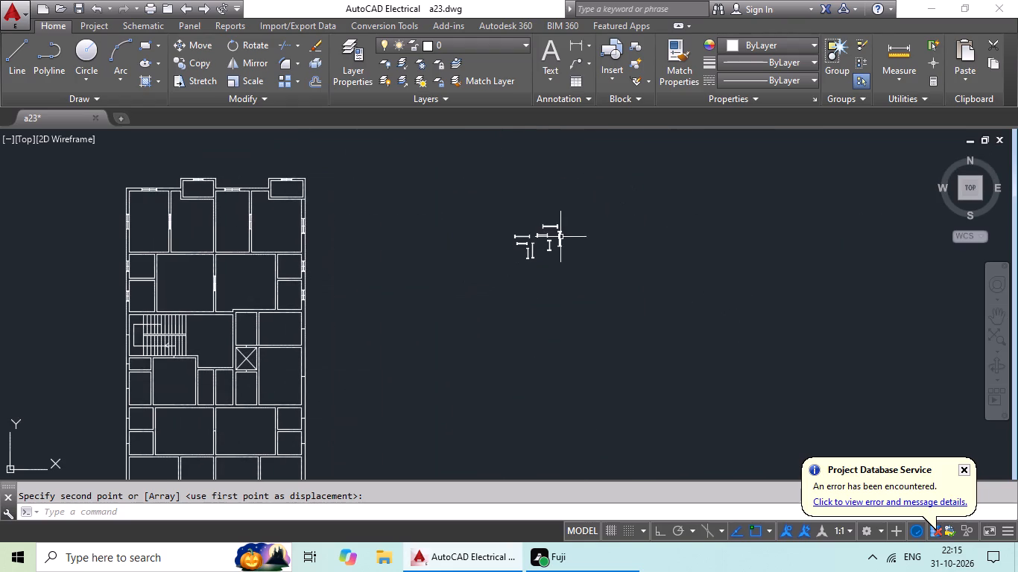
scroll(561, 226, "up", 5)
middle_click_drag(542, 284, 551, 245)
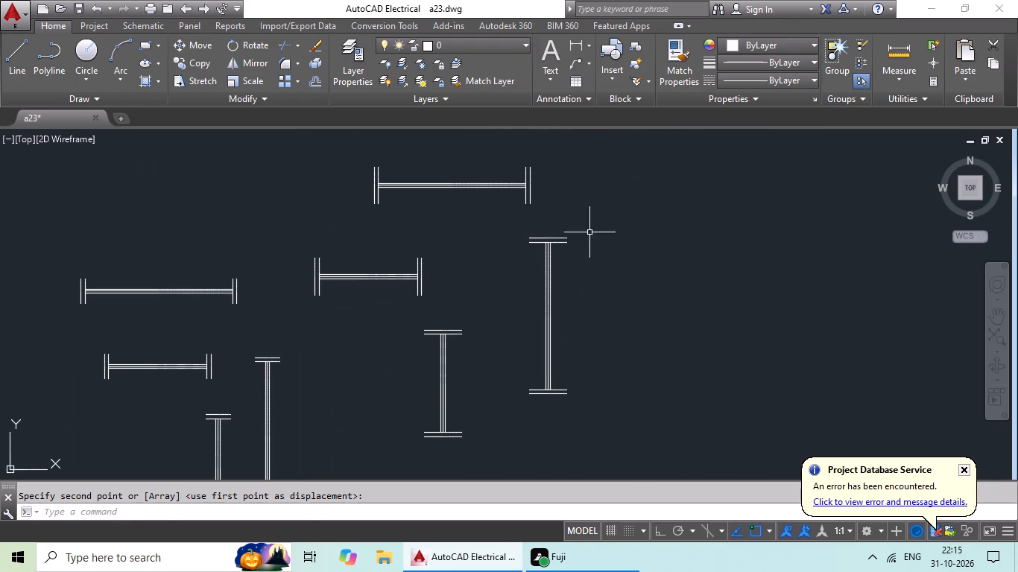
left_click_drag(610, 221, 620, 405)
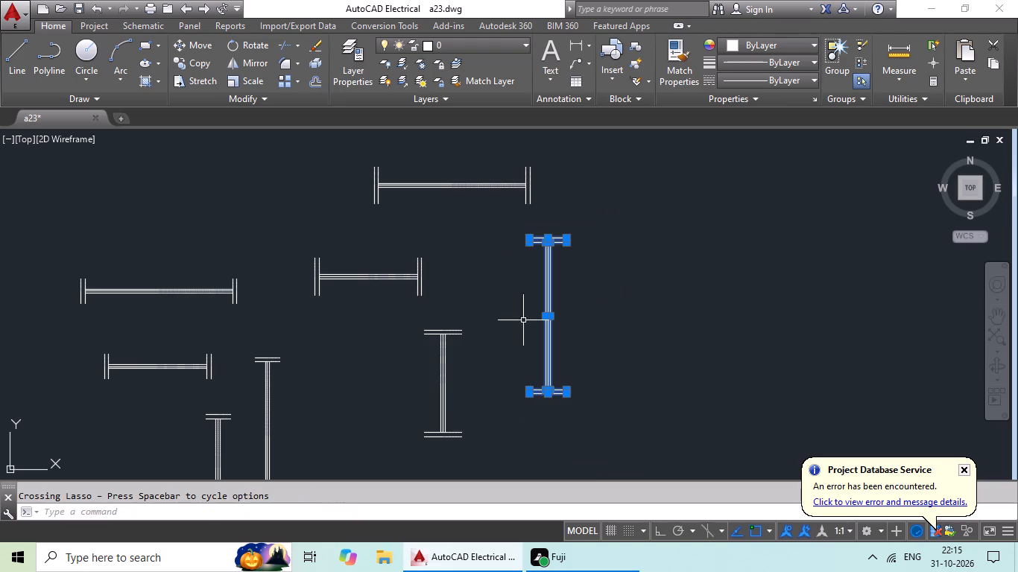
left_click(185, 60)
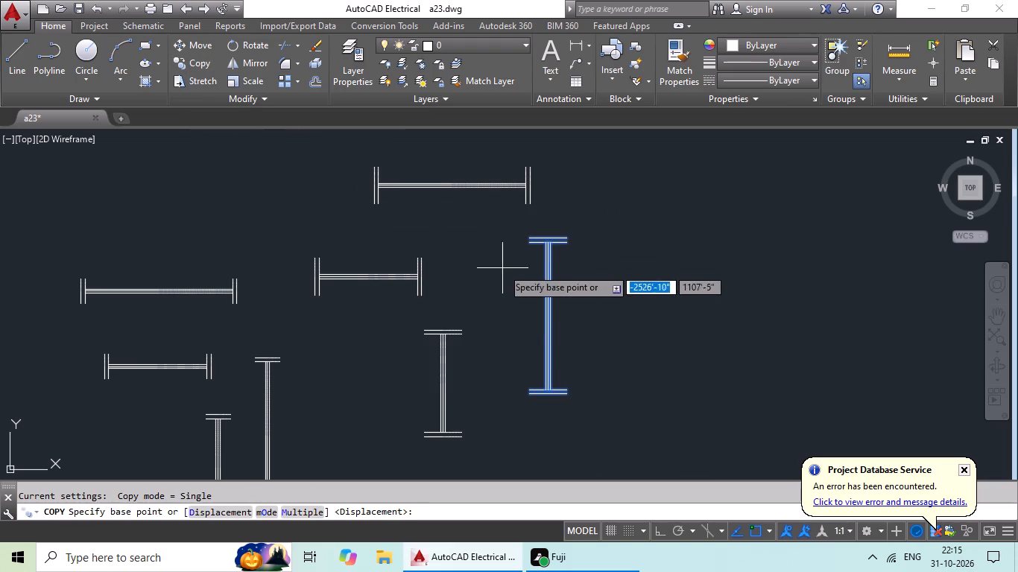
scroll(546, 334, "up", 3)
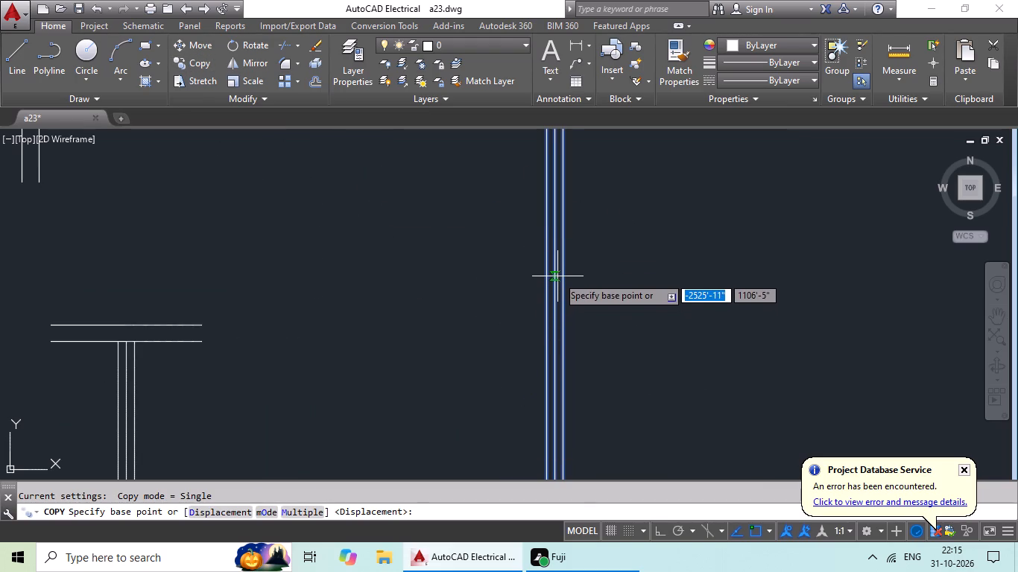
left_click_drag(556, 267, 362, 276)
scroll(169, 285, "down", 3)
middle_click_drag(169, 285, 552, 233)
scroll(167, 297, "down", 2)
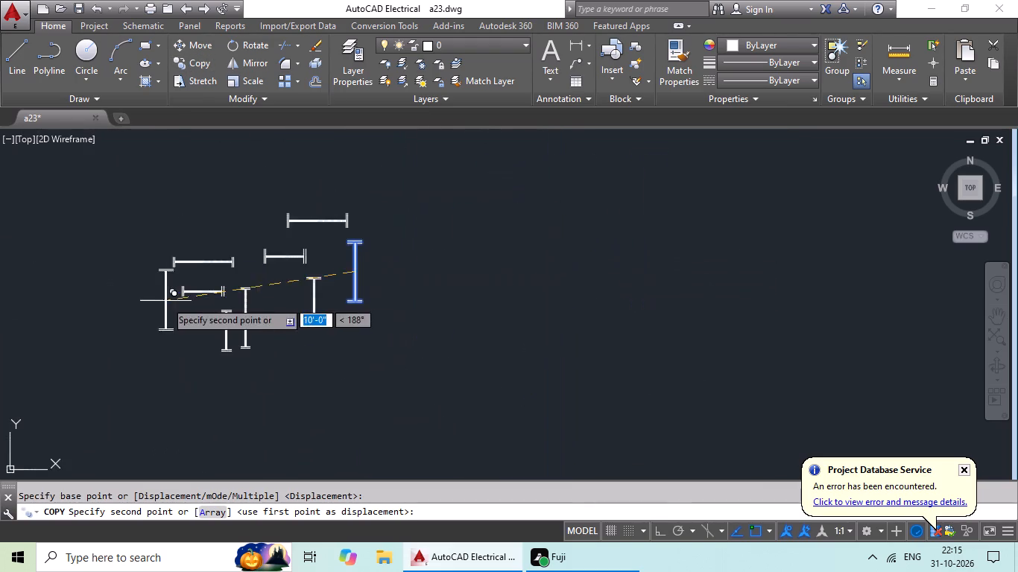
middle_click_drag(238, 301, 408, 296)
middle_click_drag(113, 304, 435, 302)
middle_click_drag(110, 328, 420, 316)
middle_click_drag(139, 361, 242, 356)
middle_click_drag(265, 392, 266, 392)
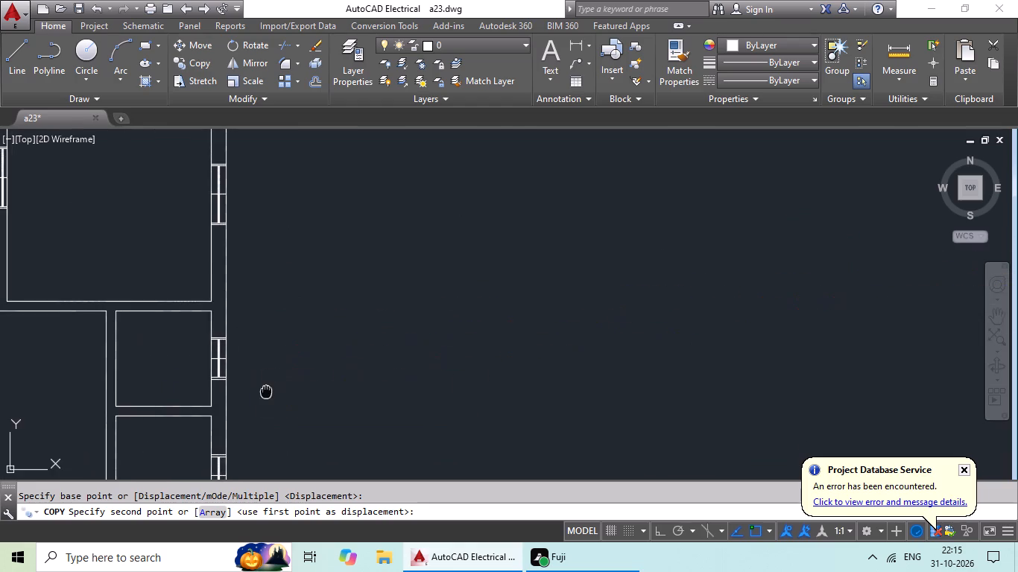
middle_click_drag(266, 392, 294, 255)
middle_click_drag(282, 346, 312, 215)
scroll(270, 347, "up", 3)
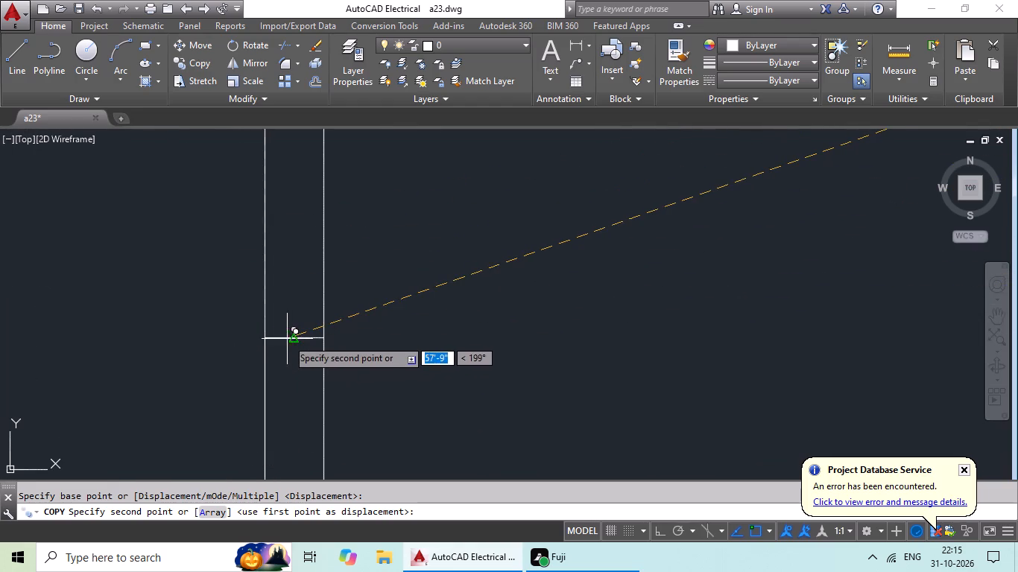
left_click(294, 336)
Copy the horizontal 2' window symbol with 6" ends by its midpoint onto the marker in the wall directly above the crossed shaft.
scroll(470, 290, "down", 5)
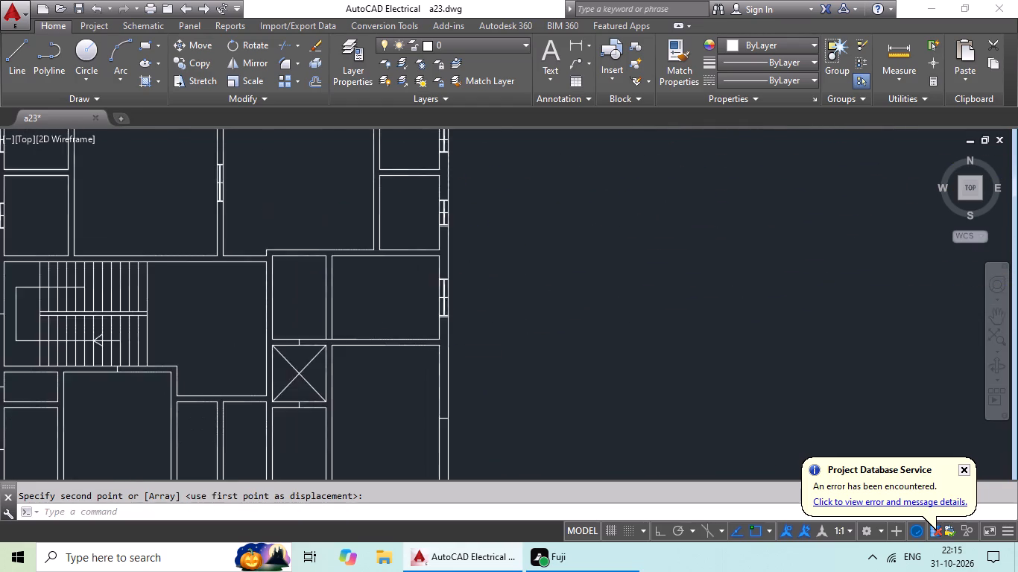
scroll(518, 291, "down", 1)
middle_click_drag(589, 305, 557, 305)
middle_click_drag(629, 321, 561, 329)
middle_click_drag(595, 321, 531, 348)
middle_click_drag(554, 308, 519, 352)
scroll(527, 281, "up", 7)
left_click(527, 226)
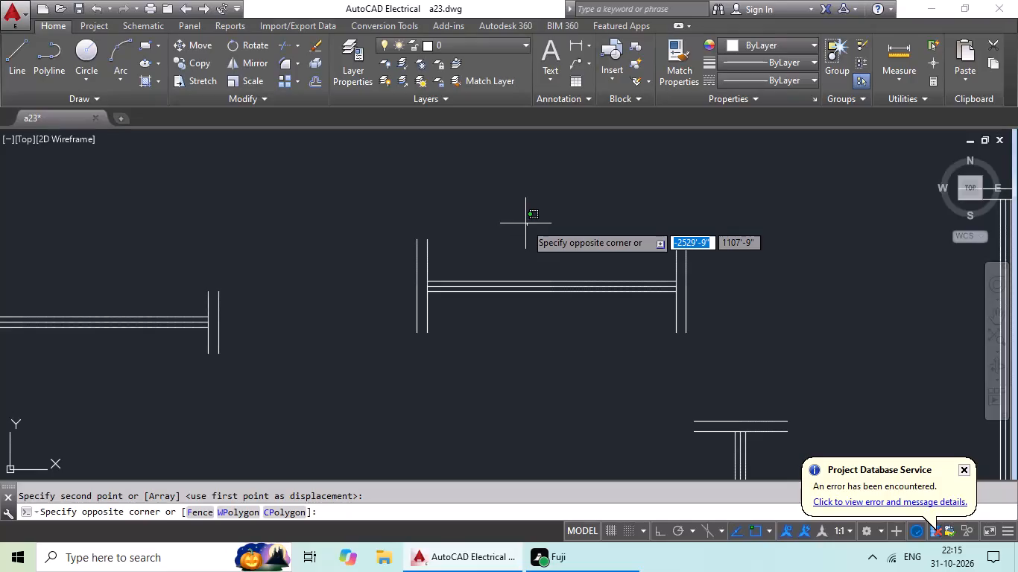
left_click(539, 235)
middle_click_drag(484, 407, 527, 191)
scroll(504, 317, "down", 2)
middle_click_drag(504, 350, 553, 285)
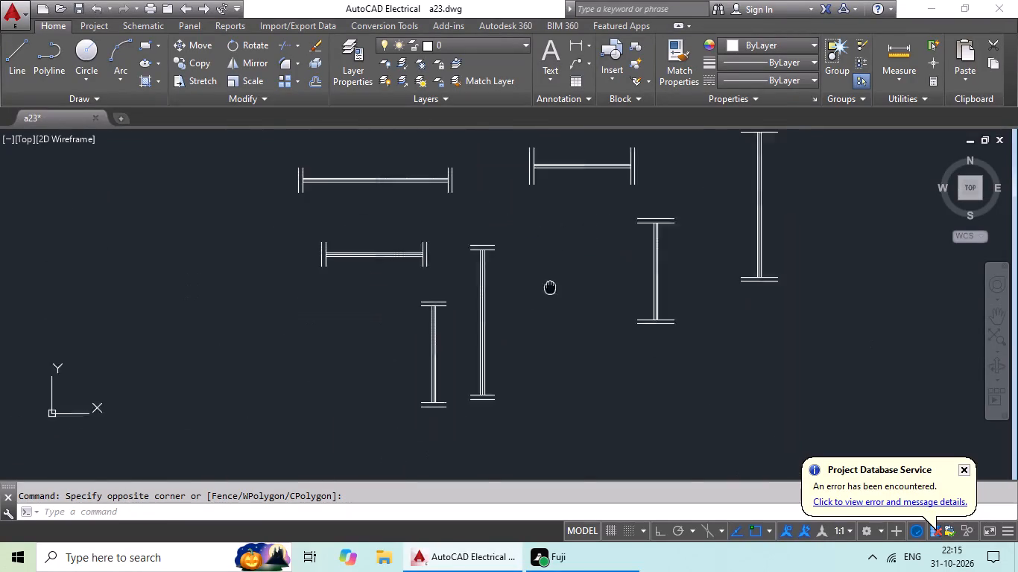
middle_click_drag(553, 285, 557, 281)
scroll(366, 207, "up", 2)
left_click_drag(373, 232, 492, 372)
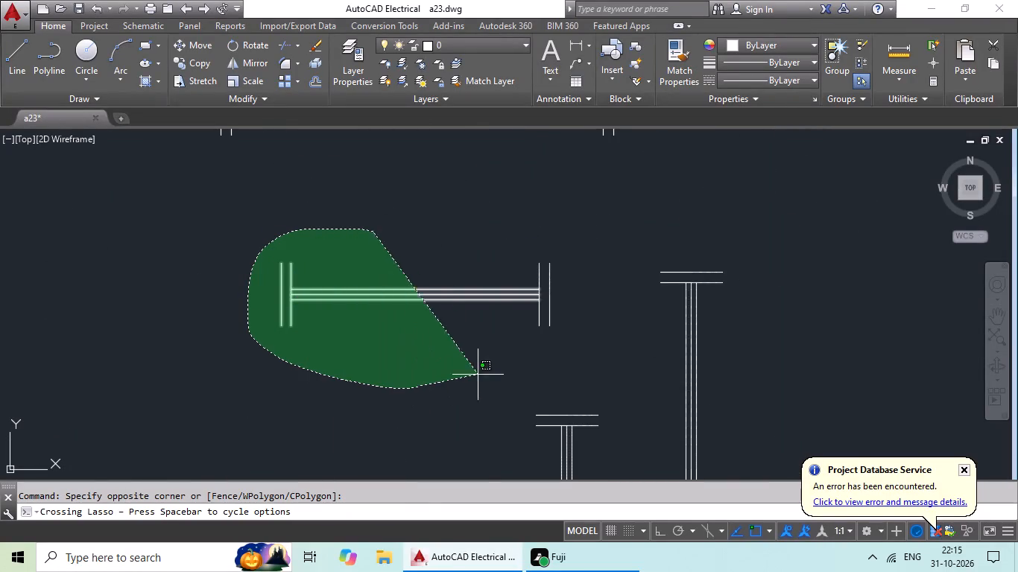
left_click_drag(492, 372, 609, 230)
left_click(205, 64)
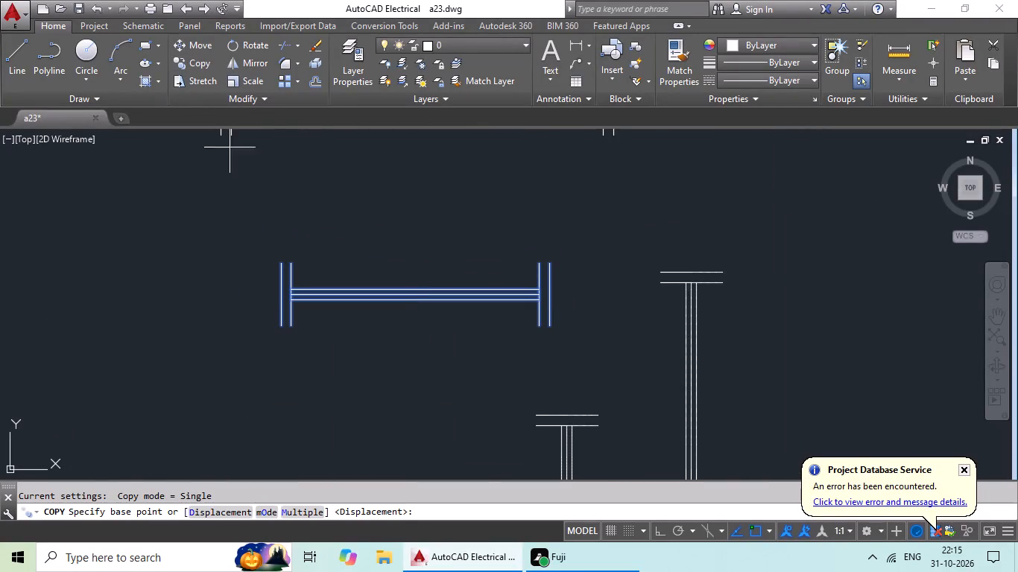
left_click_drag(414, 294, 403, 296)
scroll(53, 391, "down", 4)
middle_click_drag(111, 375, 465, 288)
scroll(121, 363, "down", 1)
middle_click_drag(206, 336, 482, 262)
middle_click_drag(232, 384, 353, 354)
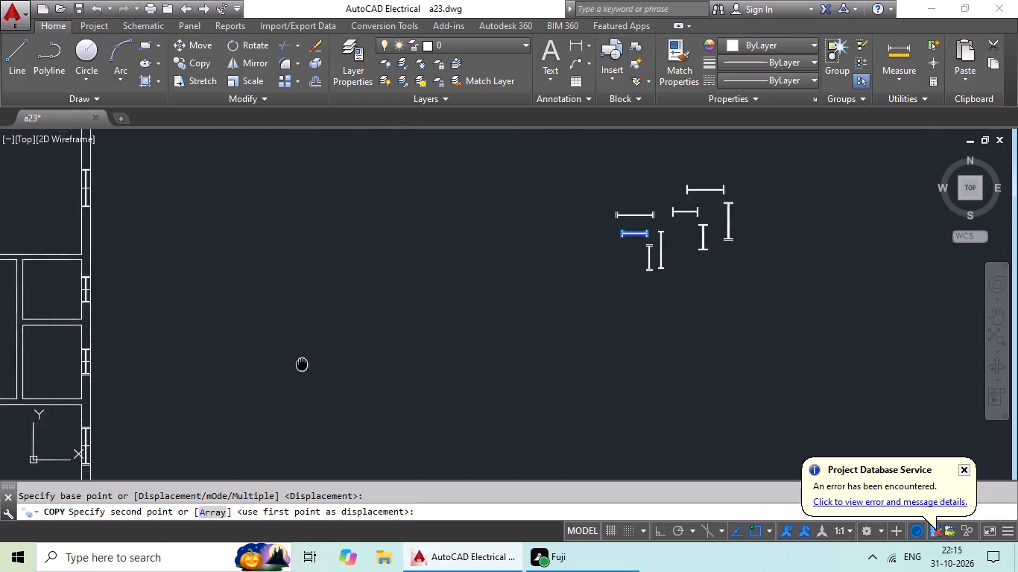
middle_click_drag(353, 354, 571, 295)
middle_click_drag(523, 359, 646, 303)
scroll(392, 372, "up", 4)
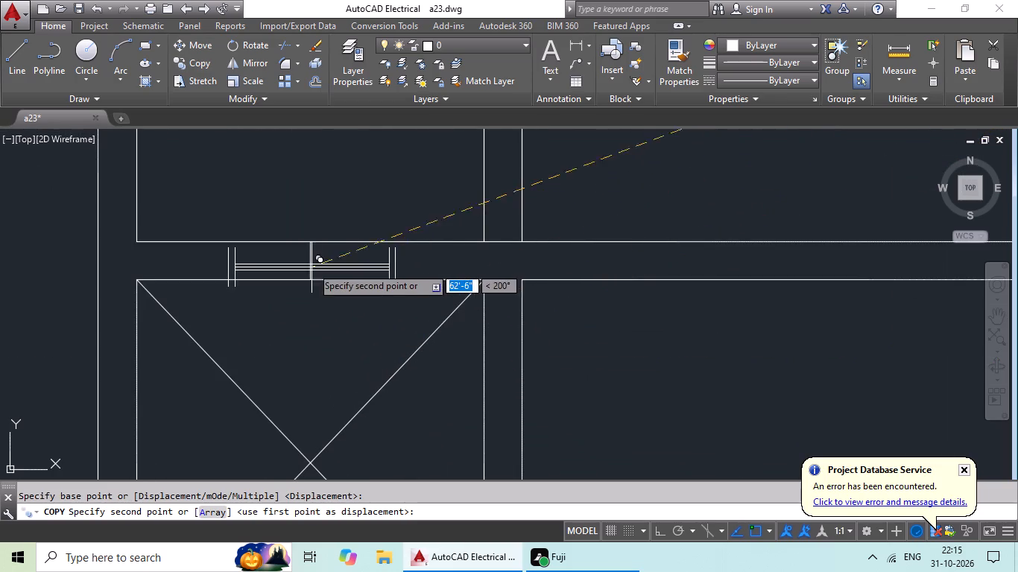
left_click(309, 259)
Copy the horizontal 2' window symbol with 6" ends by its midpoint onto the marker in the wall directly below the crossed shaft.
scroll(628, 307, "down", 3)
middle_click_drag(637, 328, 597, 282)
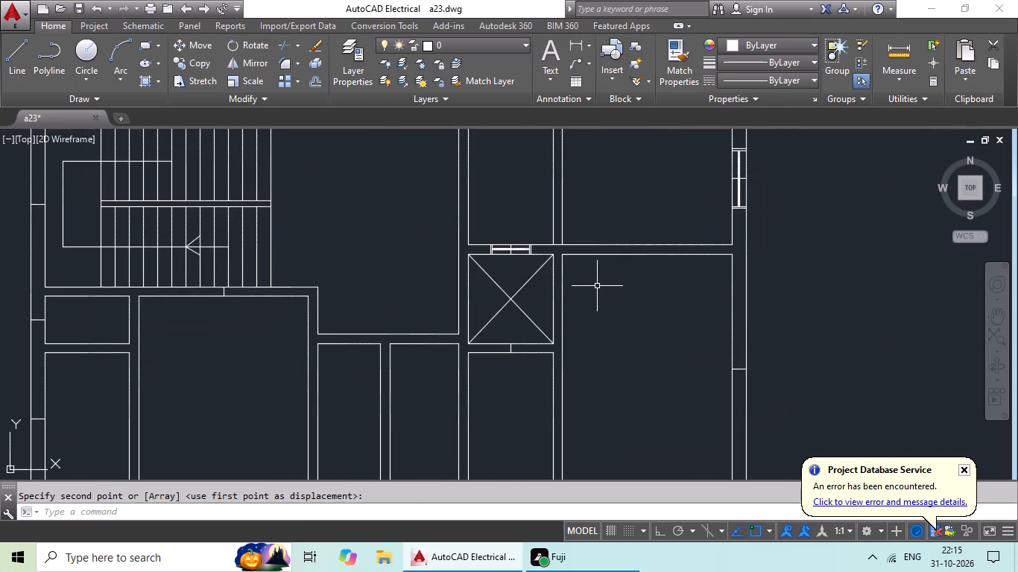
scroll(671, 325, "down", 2)
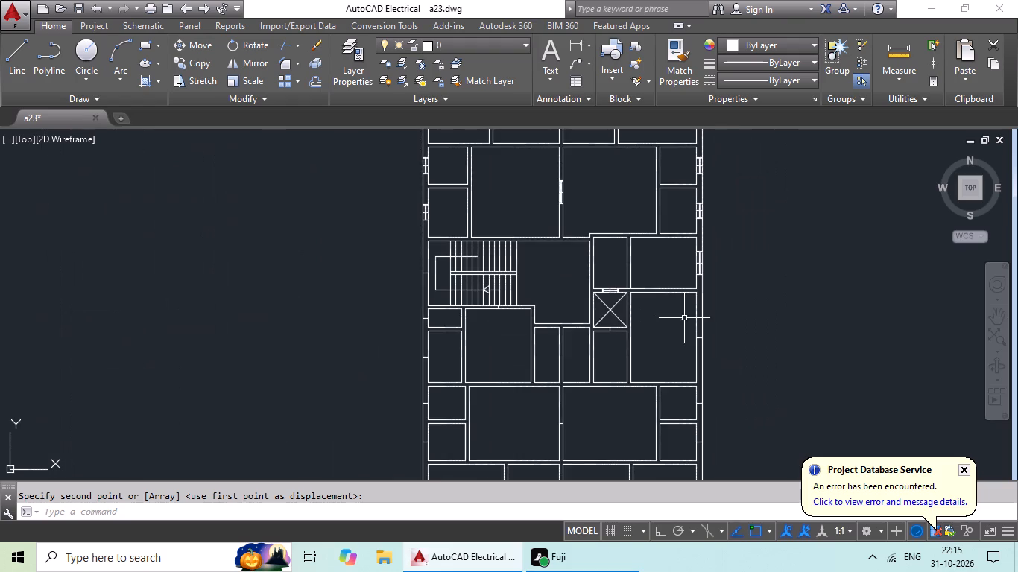
middle_click_drag(684, 318, 395, 291)
scroll(679, 287, "down", 1)
middle_click_drag(684, 282, 438, 334)
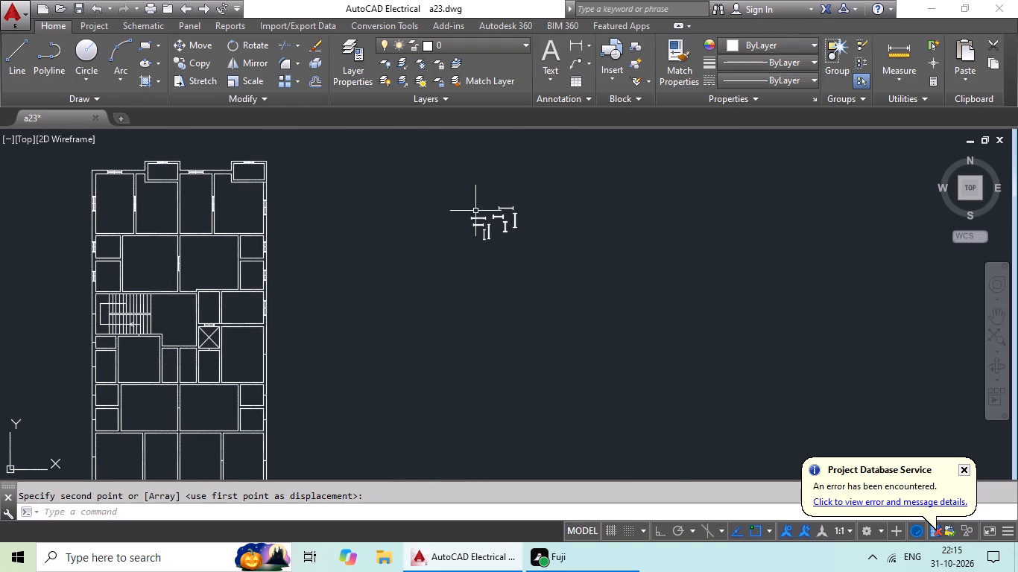
scroll(477, 223, "up", 8)
scroll(484, 245, "down", 1)
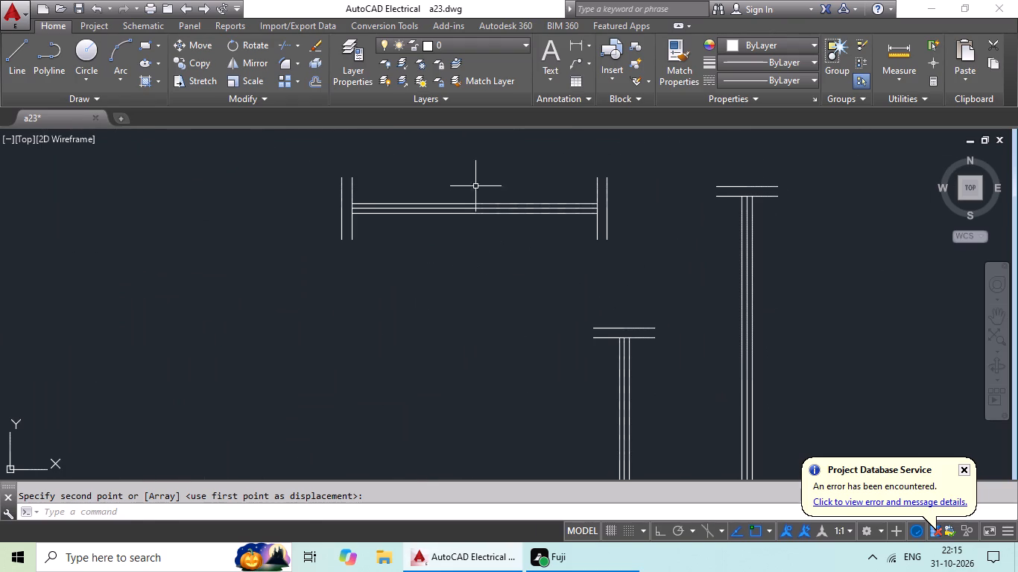
left_click_drag(471, 177, 670, 208)
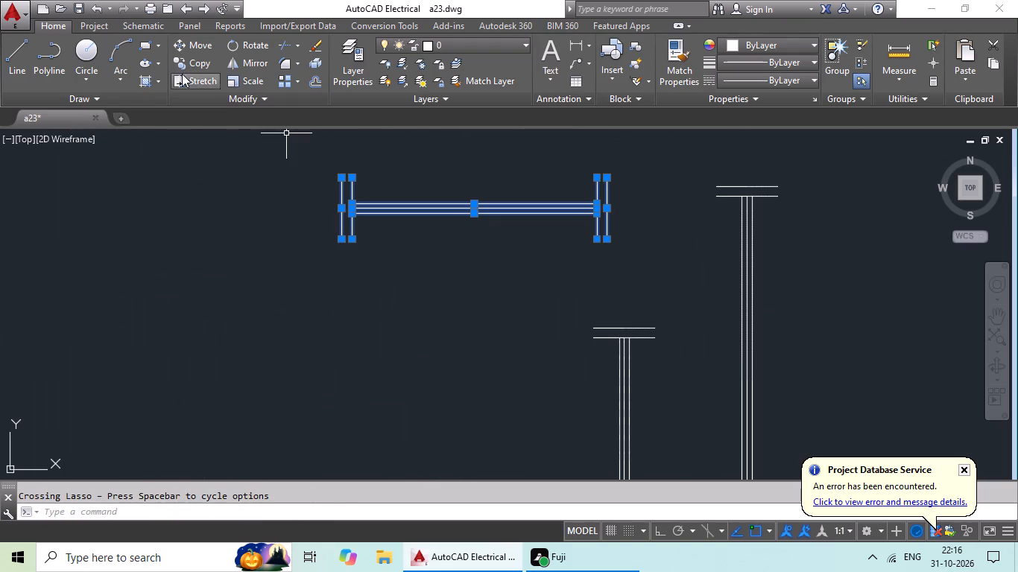
left_click(180, 64)
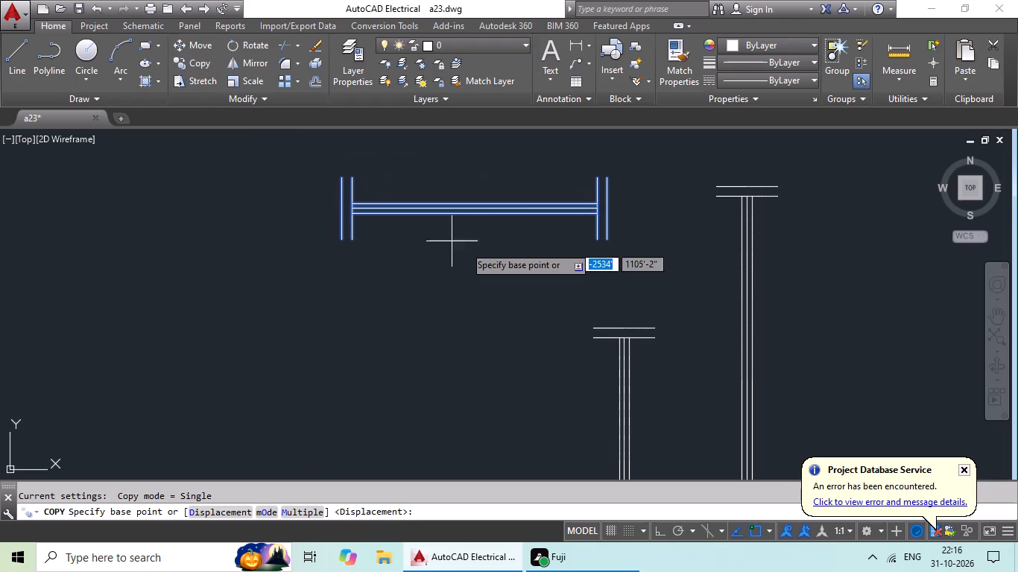
scroll(480, 213, "up", 1)
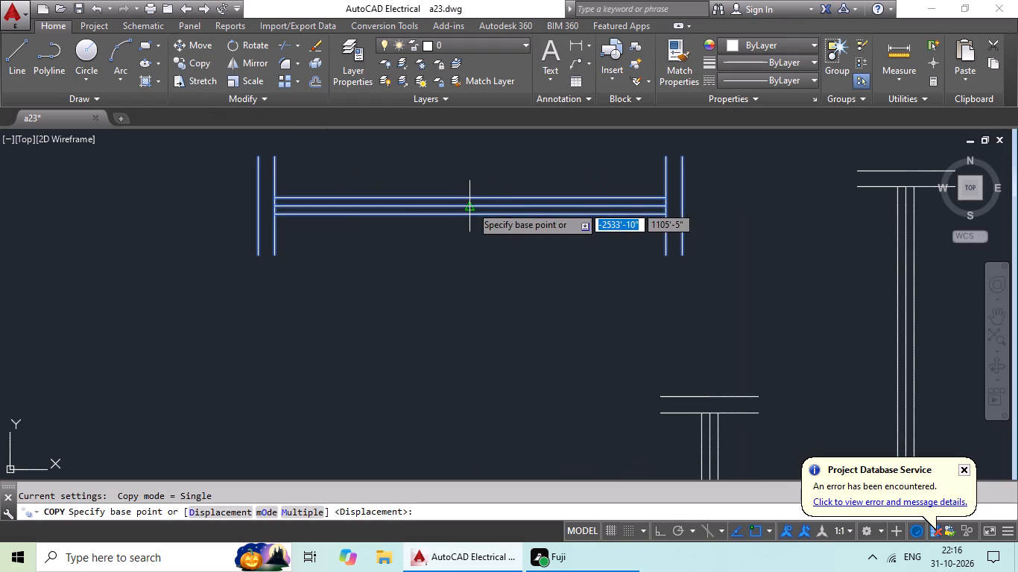
left_click_drag(471, 206, 437, 221)
scroll(265, 304, "down", 3)
middle_click_drag(265, 305, 425, 204)
scroll(286, 312, "down", 2)
middle_click_drag(264, 330, 440, 209)
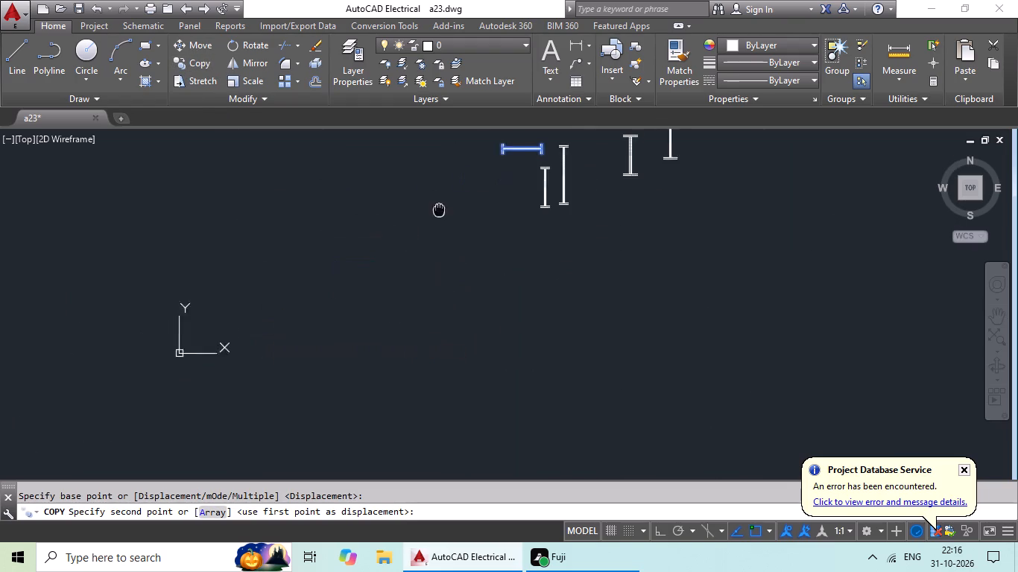
scroll(279, 321, "down", 1)
middle_click_drag(280, 323, 431, 261)
scroll(310, 331, "down", 1)
middle_click_drag(327, 331, 438, 294)
middle_click_drag(414, 337, 515, 286)
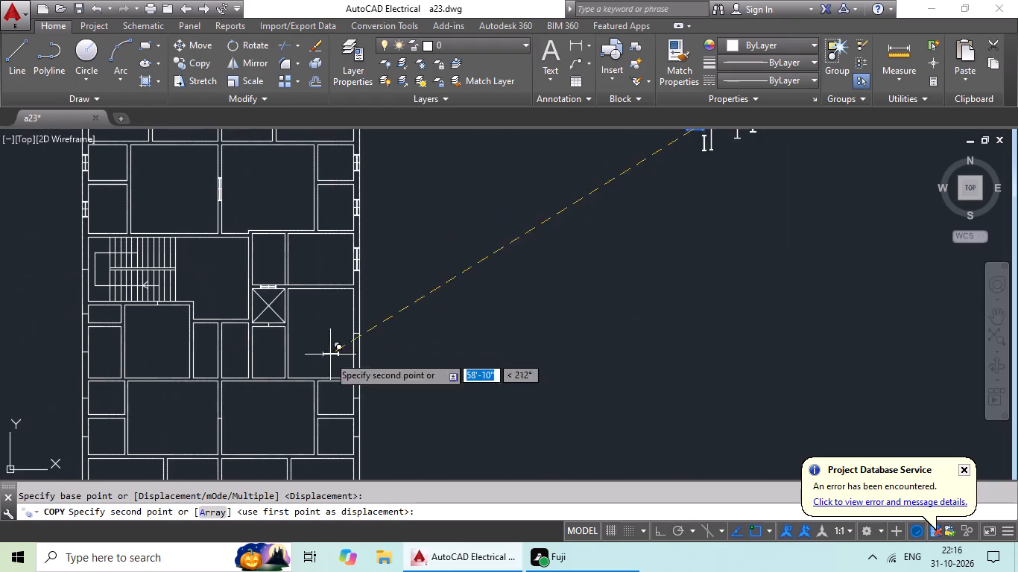
middle_click_drag(298, 360, 370, 341)
scroll(338, 311, "up", 5)
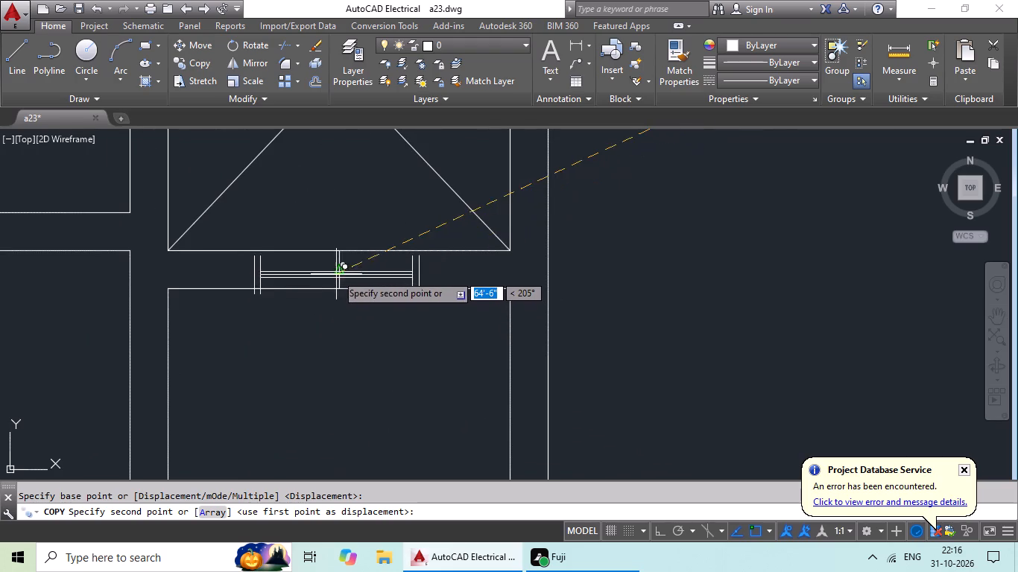
left_click(338, 271)
Copy the vertical 3' window symbol with the longer end lines by its midpoint onto the outer right wall's marker at the tall room beside the crossed shaft.
scroll(561, 288, "down", 3)
middle_click_drag(595, 308, 379, 311)
scroll(437, 303, "down", 2)
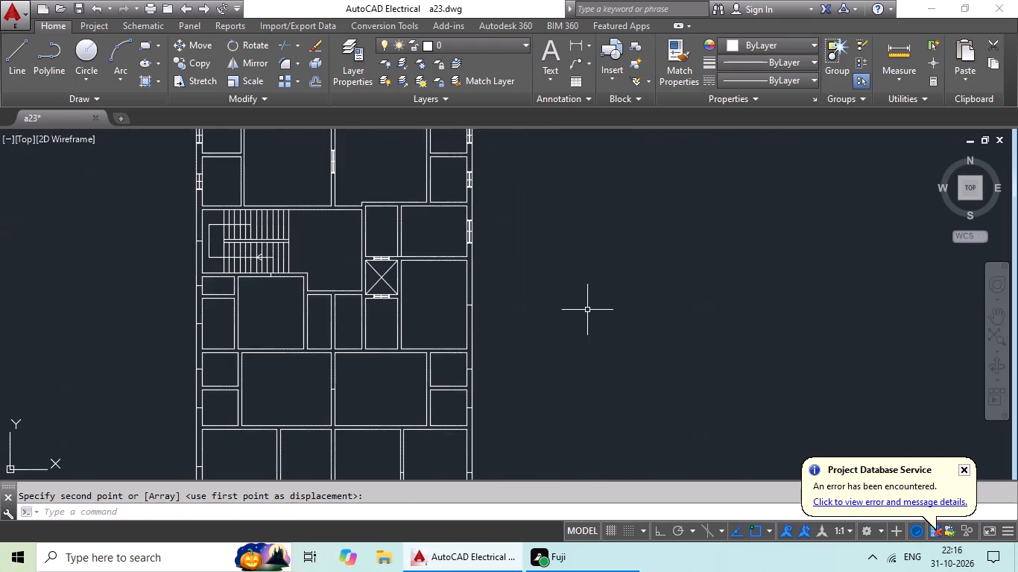
middle_click_drag(587, 309, 446, 349)
middle_click_drag(568, 320, 473, 394)
scroll(631, 203, "up", 4)
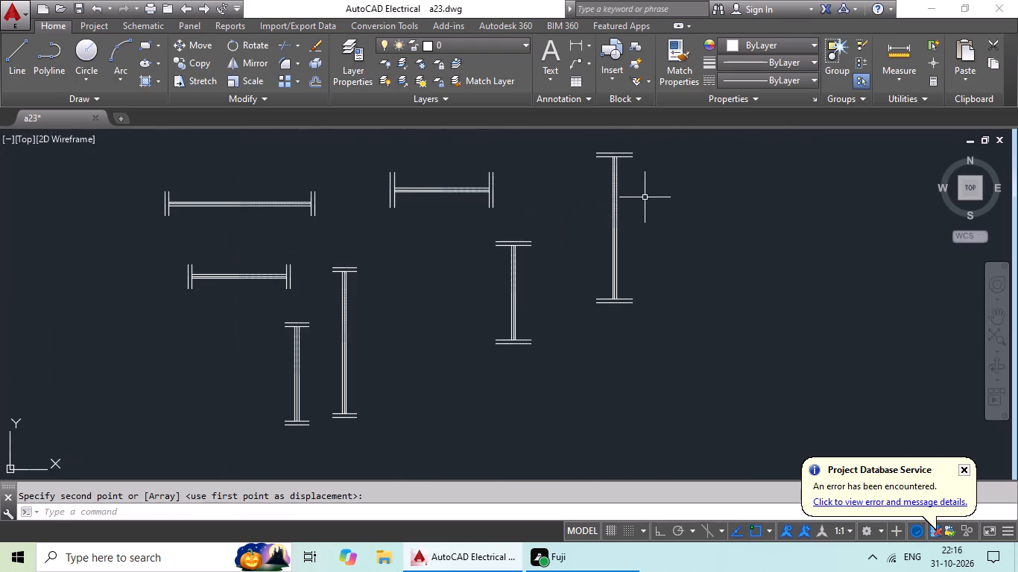
middle_click_drag(658, 185, 637, 254)
left_click_drag(668, 214, 559, 378)
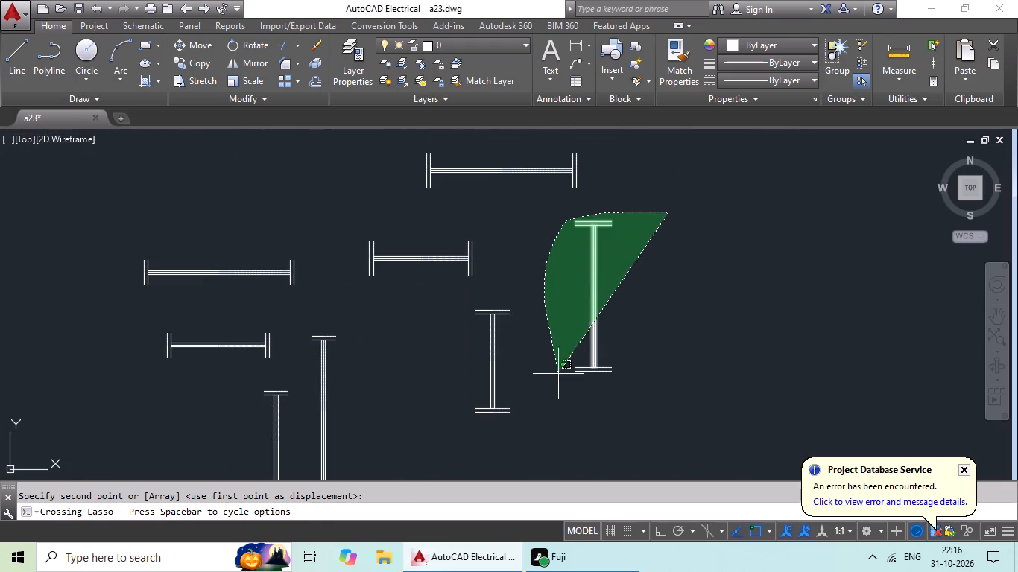
left_click_drag(559, 378, 672, 404)
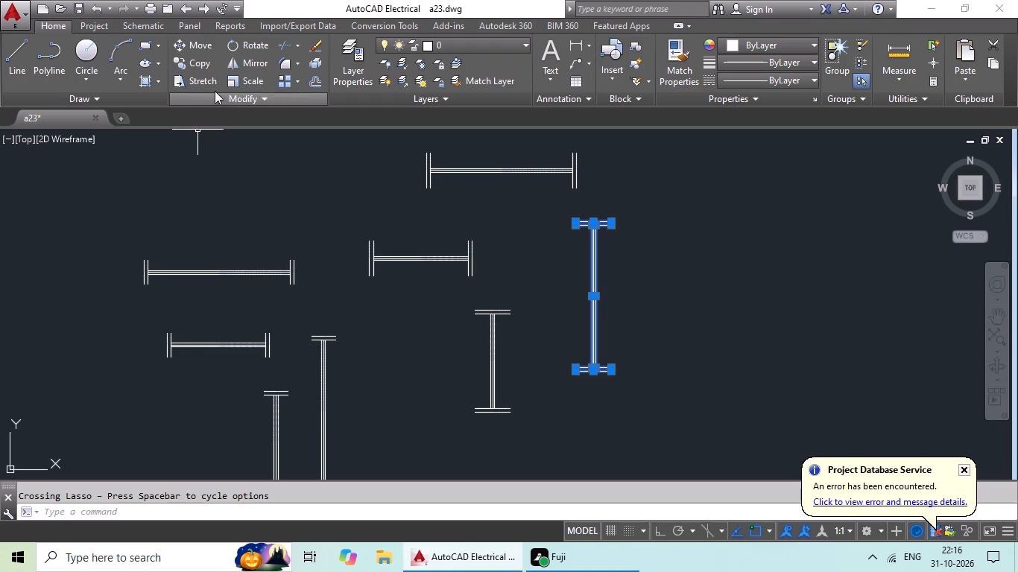
left_click(200, 69)
scroll(619, 325, "up", 2)
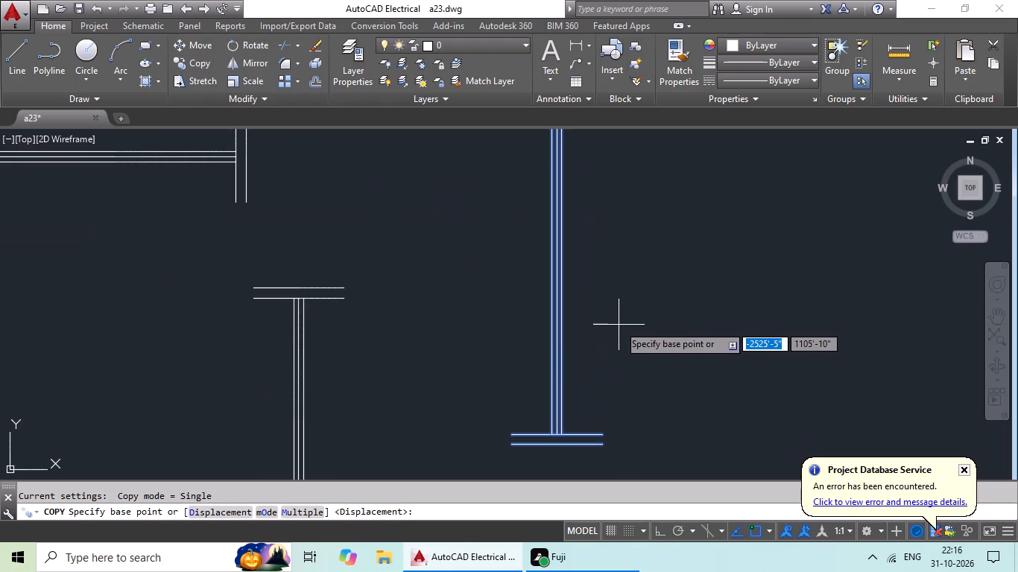
left_click(556, 253)
scroll(220, 359, "down", 3)
middle_click_drag(220, 363, 584, 232)
scroll(384, 343, "down", 2)
middle_click_drag(373, 347, 376, 346)
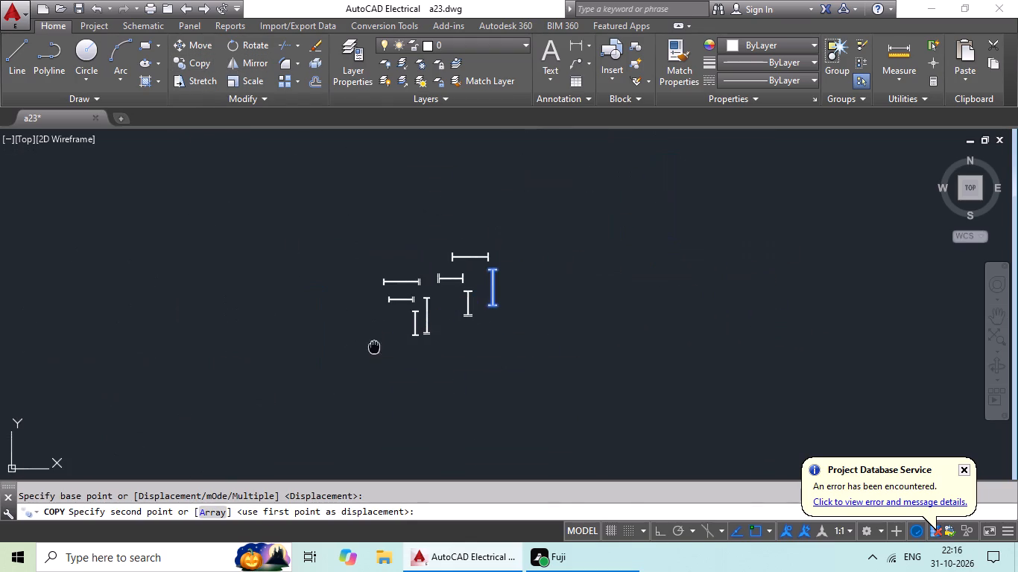
middle_click_drag(376, 346, 619, 247)
middle_click_drag(388, 321, 607, 220)
middle_click_drag(466, 439, 569, 302)
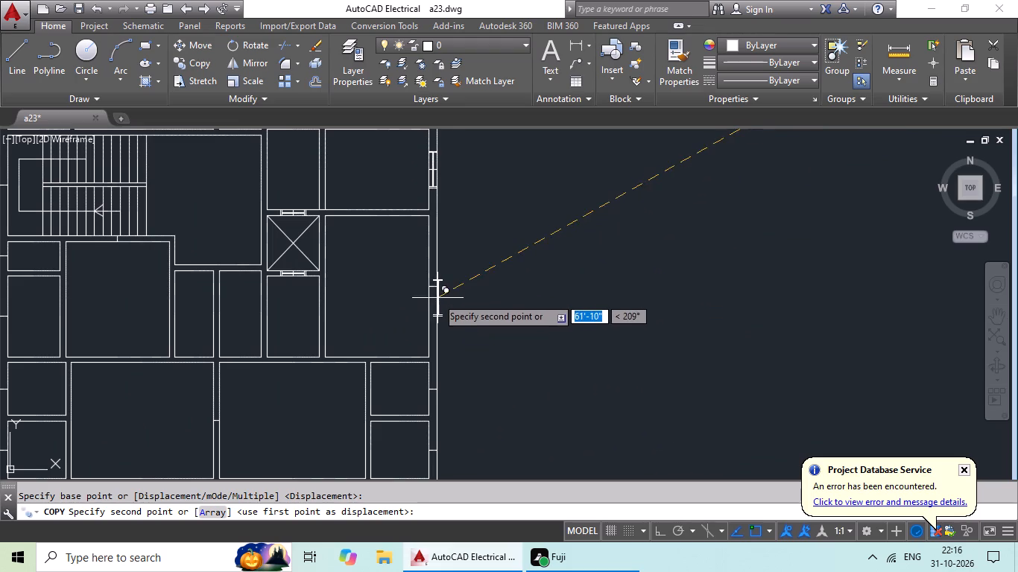
scroll(431, 288, "up", 4)
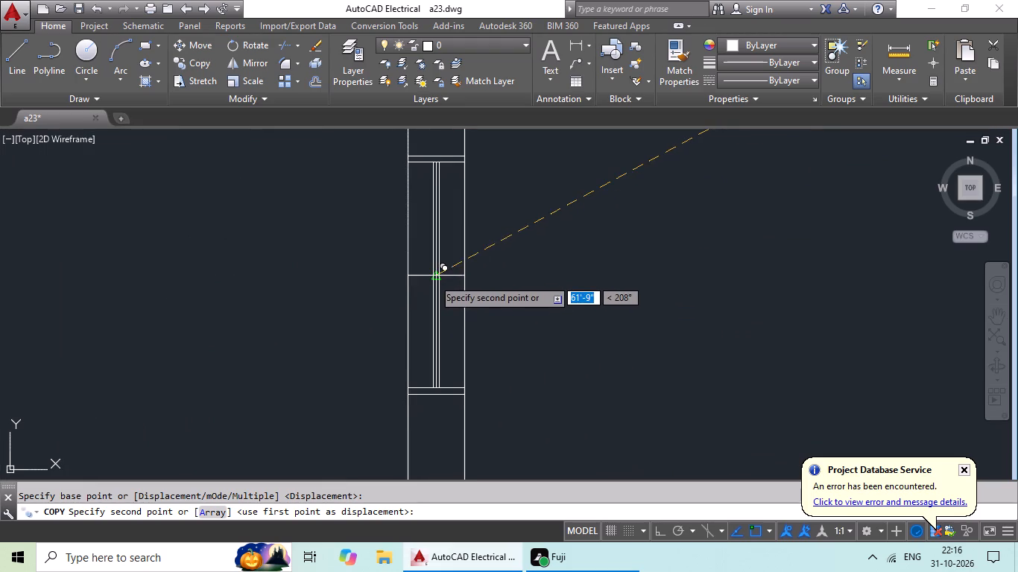
left_click(433, 279)
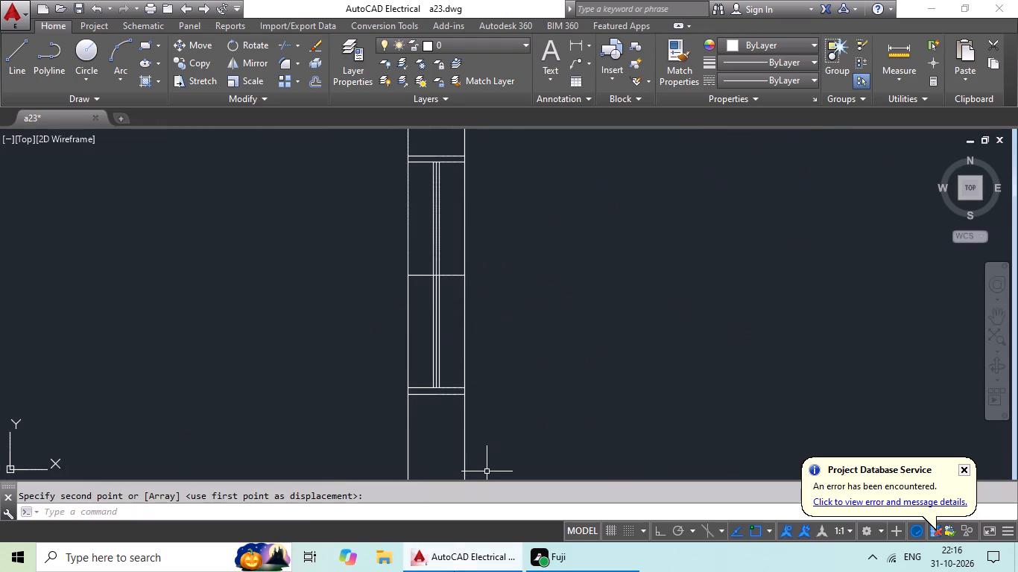